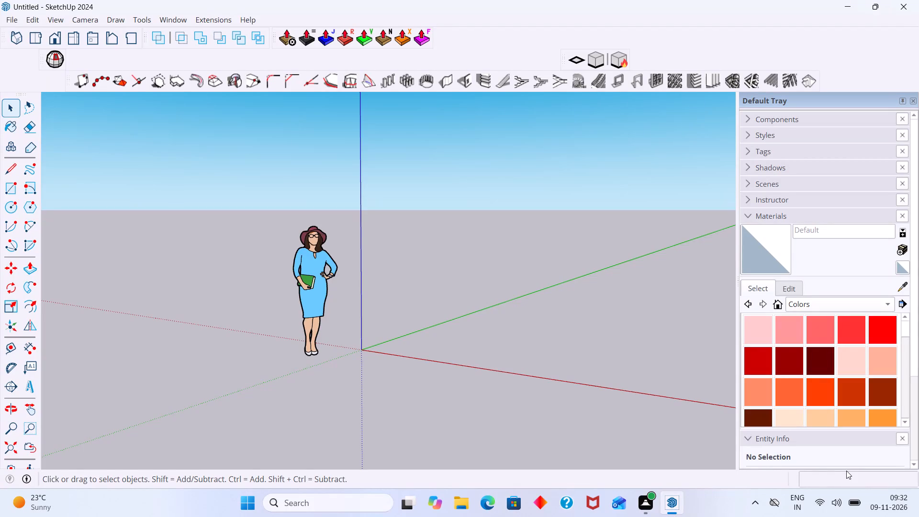
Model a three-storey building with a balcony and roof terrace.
Delete the default human figure standing near the origin.
left_click(303, 264)
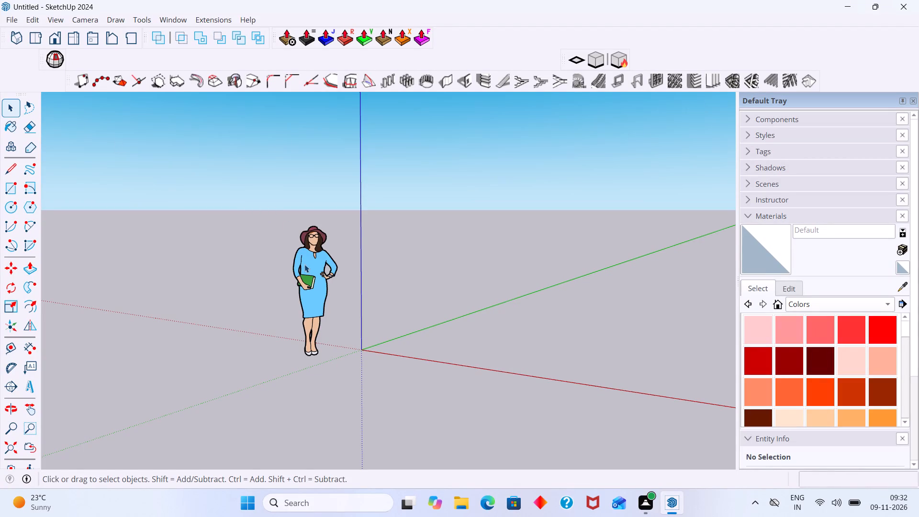
left_click(304, 264)
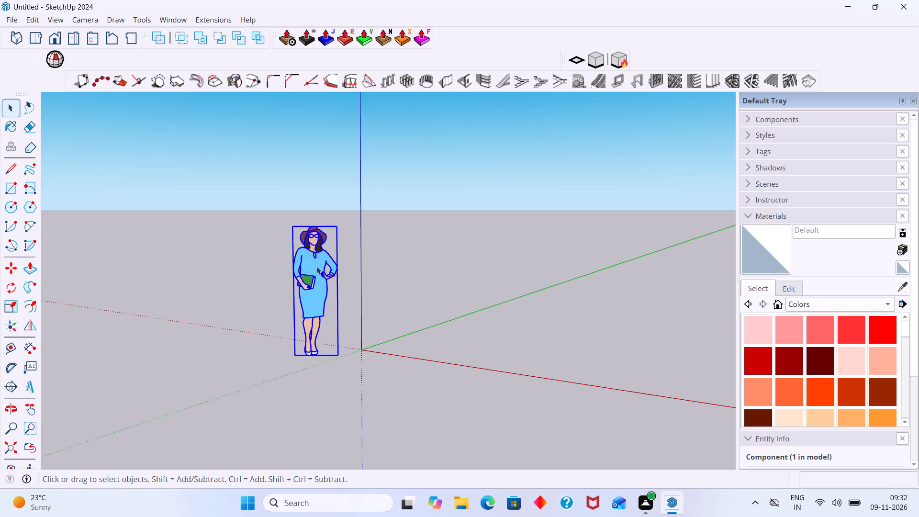
key("Delete")
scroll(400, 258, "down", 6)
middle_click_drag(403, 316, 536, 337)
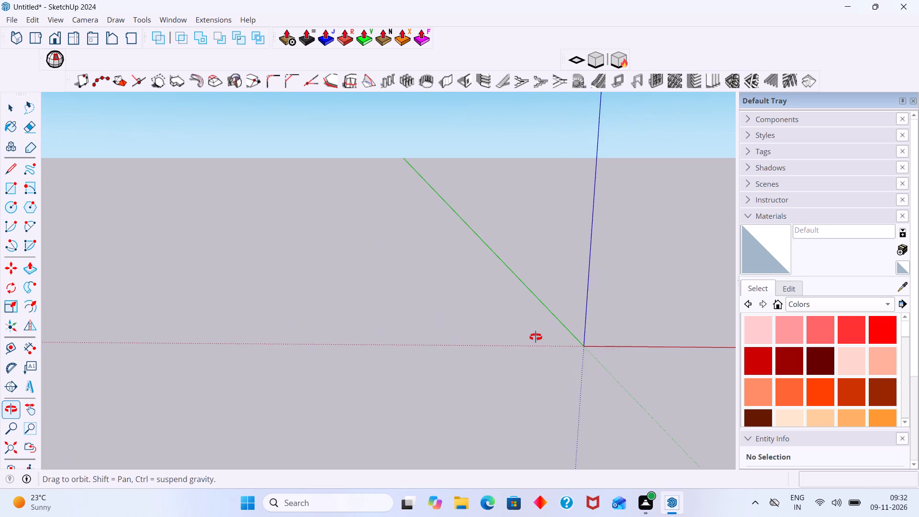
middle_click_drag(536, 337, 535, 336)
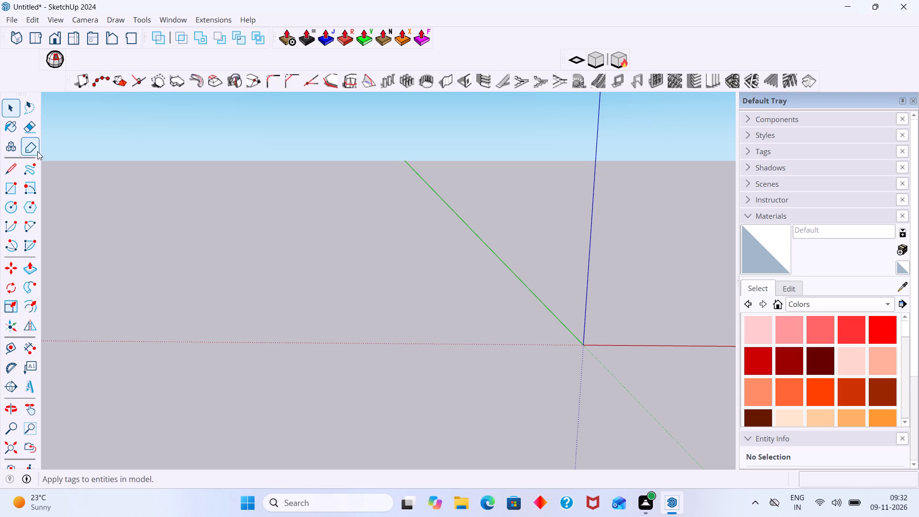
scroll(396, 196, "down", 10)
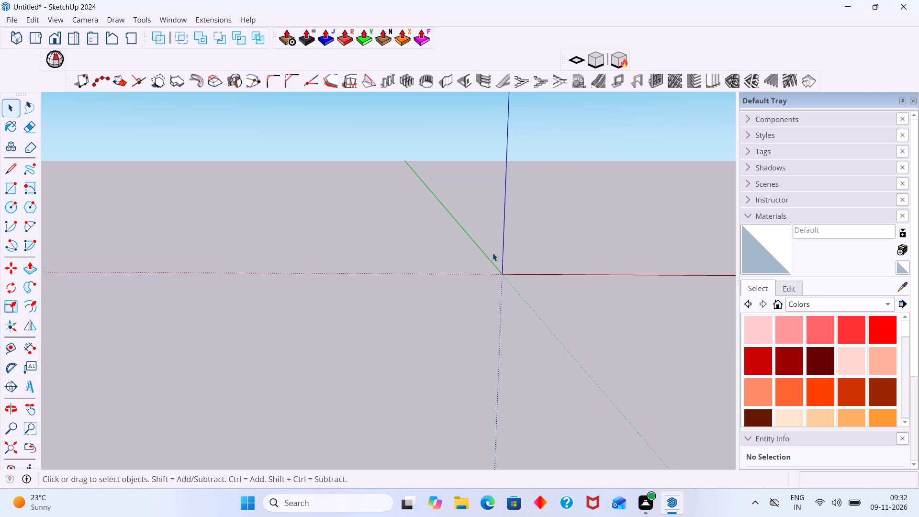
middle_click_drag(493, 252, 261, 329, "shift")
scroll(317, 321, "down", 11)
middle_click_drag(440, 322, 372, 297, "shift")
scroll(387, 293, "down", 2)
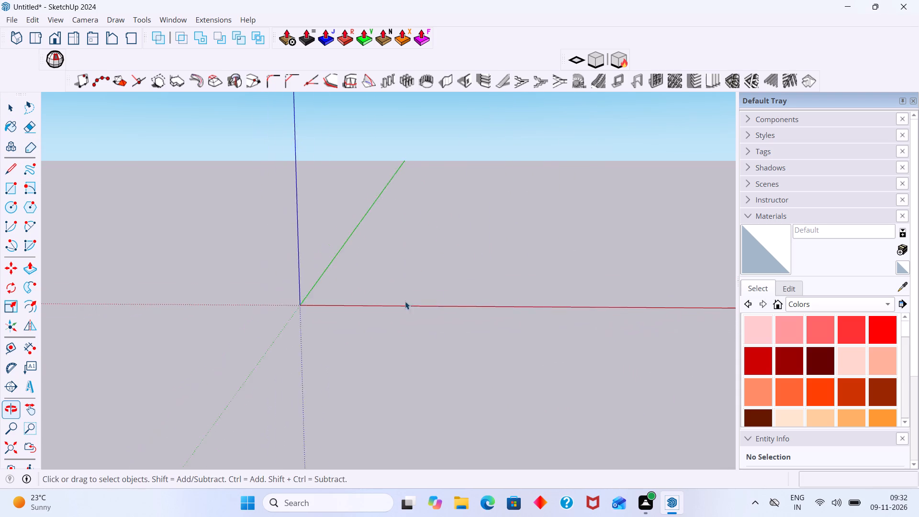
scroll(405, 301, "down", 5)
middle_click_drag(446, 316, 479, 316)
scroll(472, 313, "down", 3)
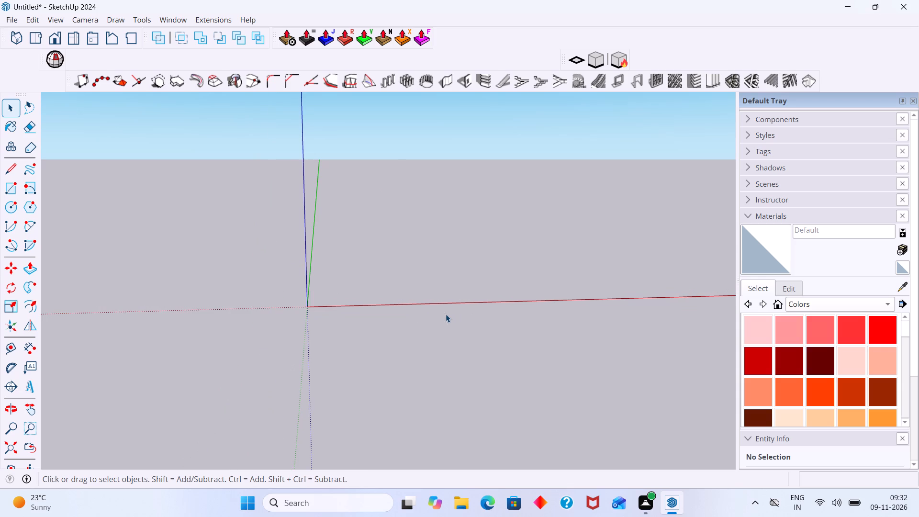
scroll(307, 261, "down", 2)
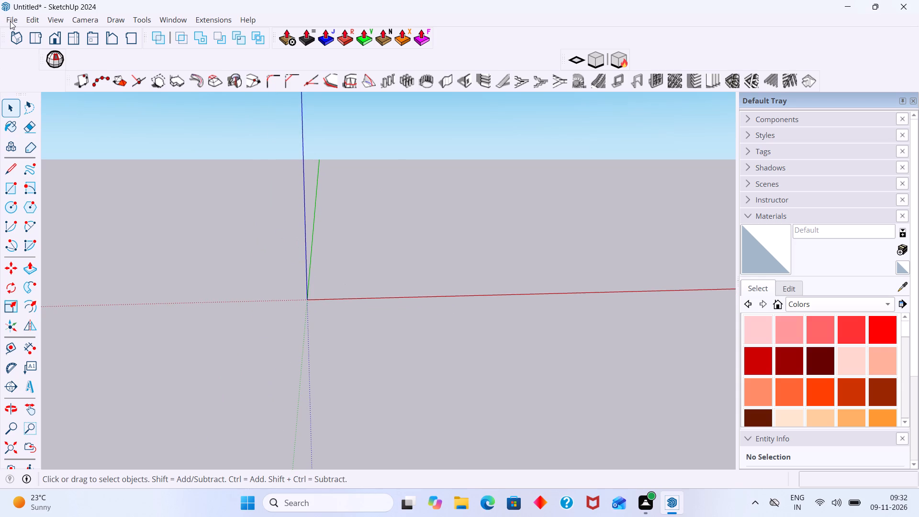
Import the image WhatsApp Image 2026-11-09 at 9.17.15 AM from the Downloads folder and place it on the ground near the red axis.
left_click(11, 21)
left_click(9, 23)
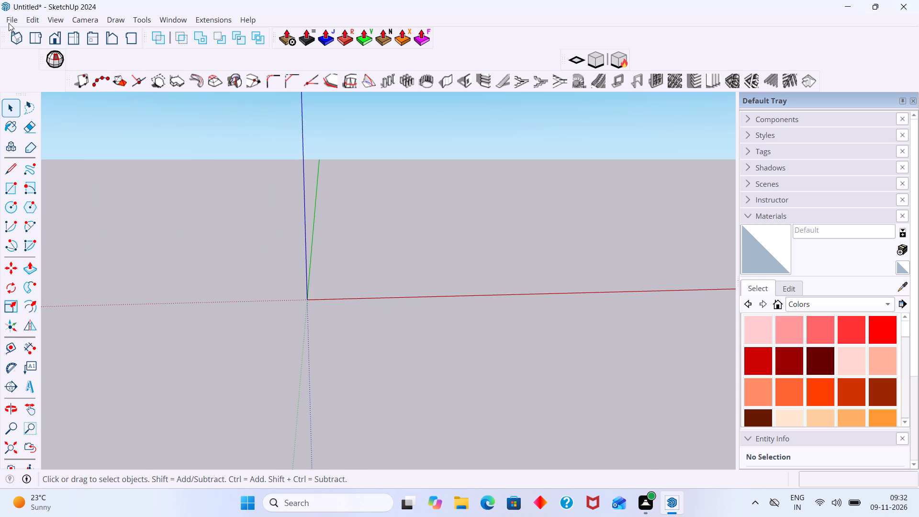
left_click(9, 23)
left_click(58, 198)
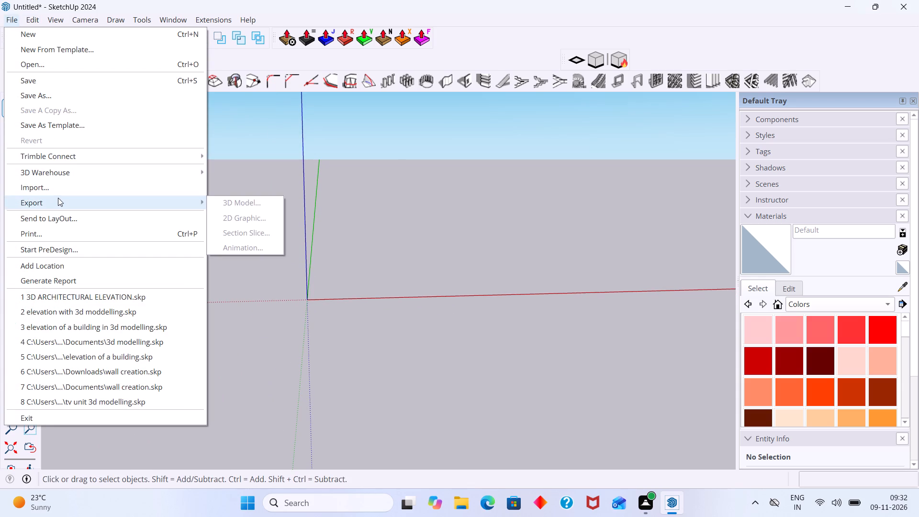
left_click(55, 182)
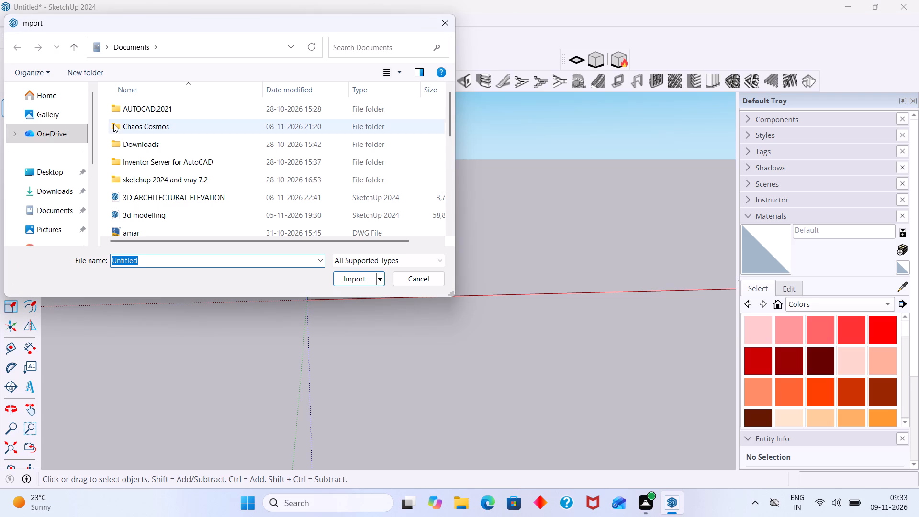
left_click(71, 186)
left_click_drag(119, 129, 603, 279)
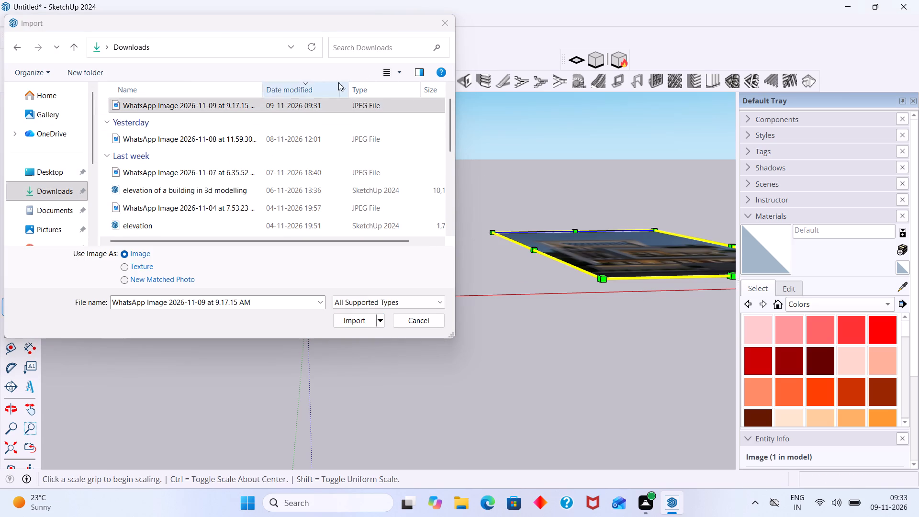
left_click(450, 29)
scroll(527, 259, "down", 1)
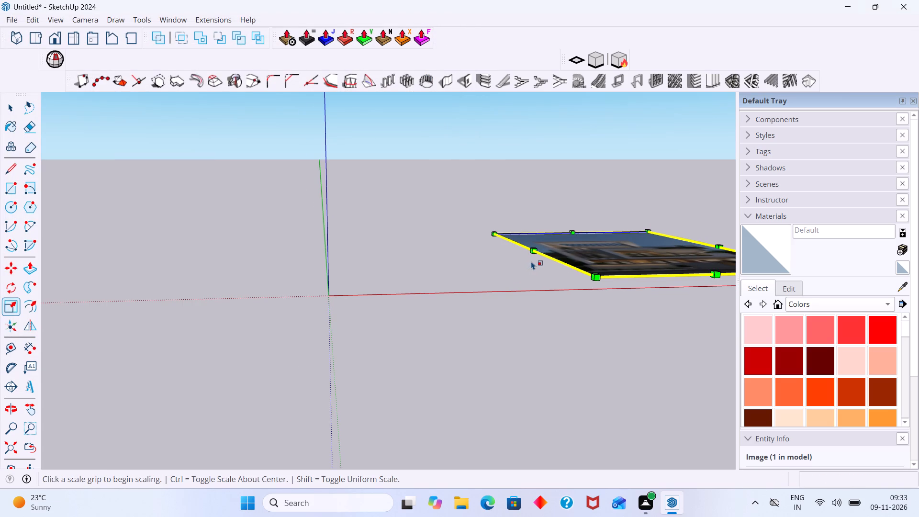
key("space")
Rotate the imported house image 90 degrees around the red axis about its near bottom corner, so it stands upright.
scroll(536, 256, "down", 3)
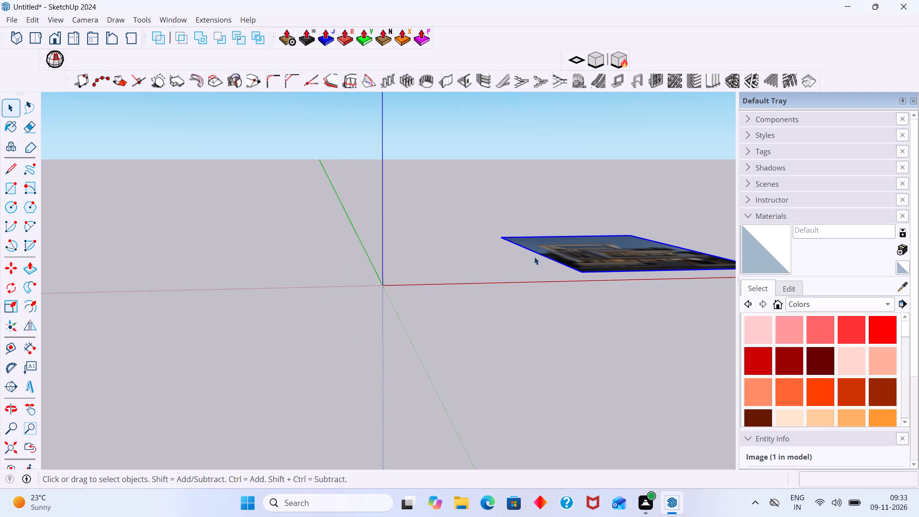
middle_click_drag(531, 256, 413, 238, "shift")
scroll(478, 236, "down", 3)
middle_click_drag(485, 268, 485, 272)
scroll(465, 233, "up", 6)
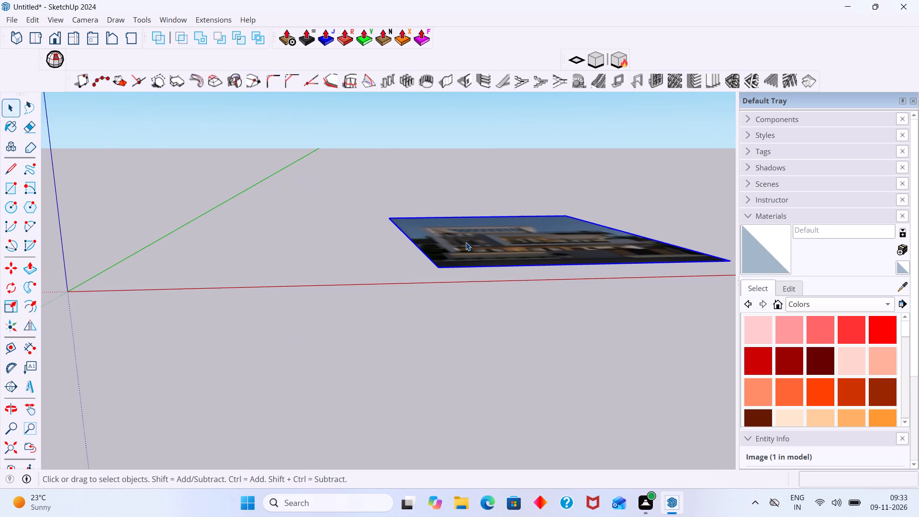
key("q")
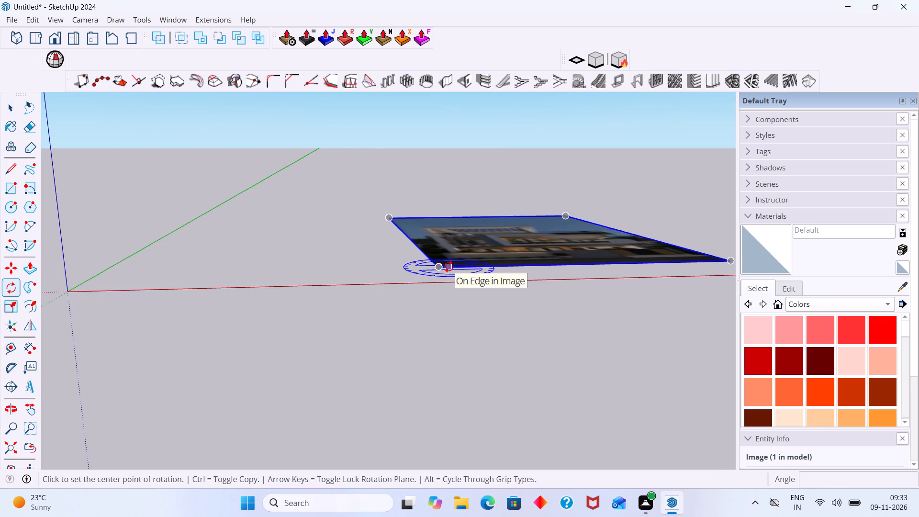
key("Right")
left_click(444, 265)
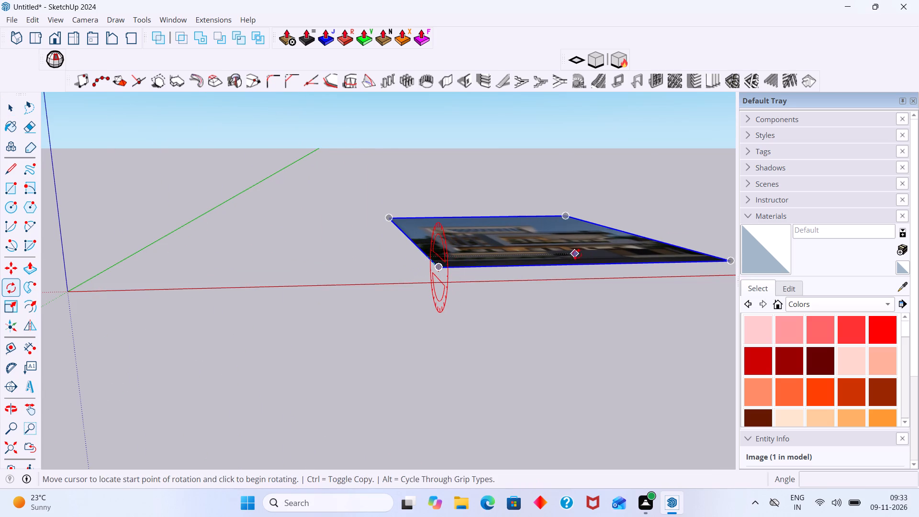
left_click(734, 260)
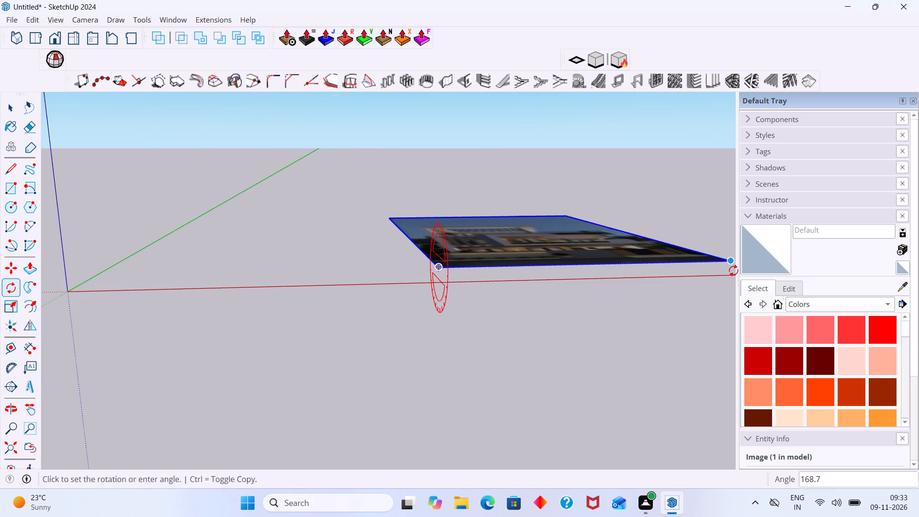
key("9")
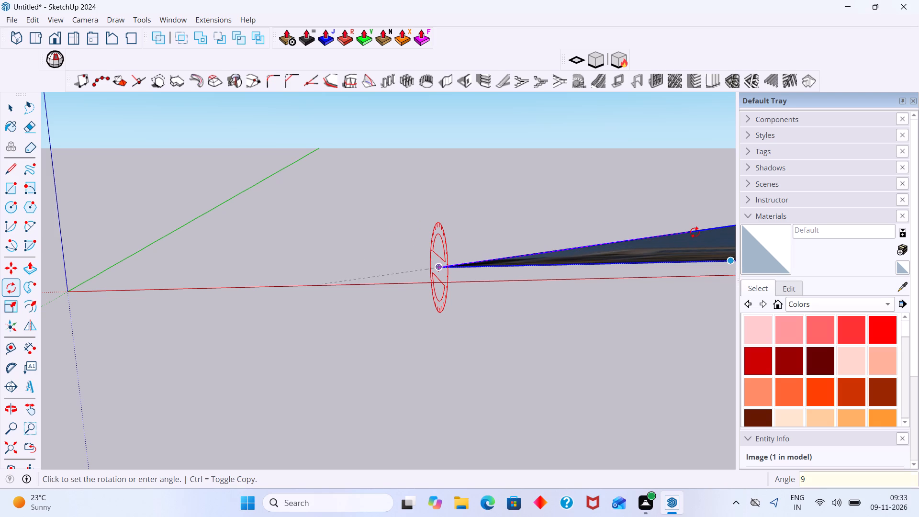
key("0")
key("Return")
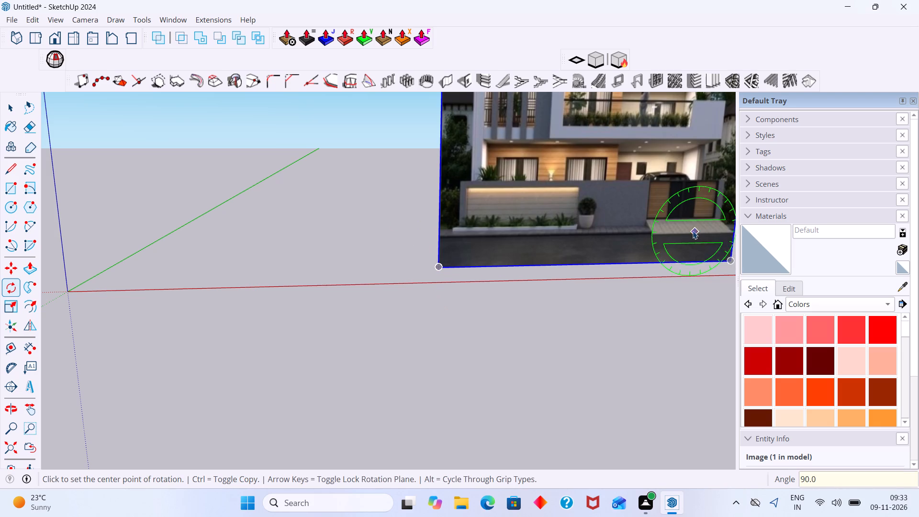
key("space")
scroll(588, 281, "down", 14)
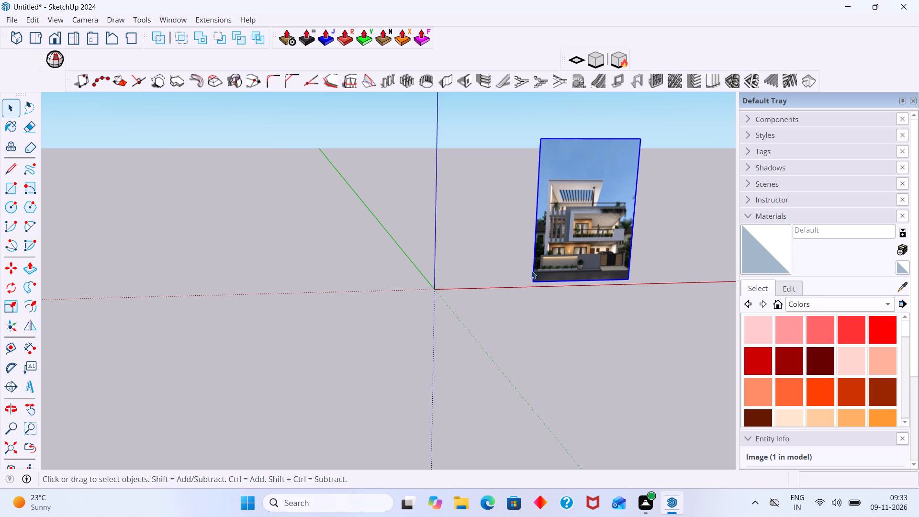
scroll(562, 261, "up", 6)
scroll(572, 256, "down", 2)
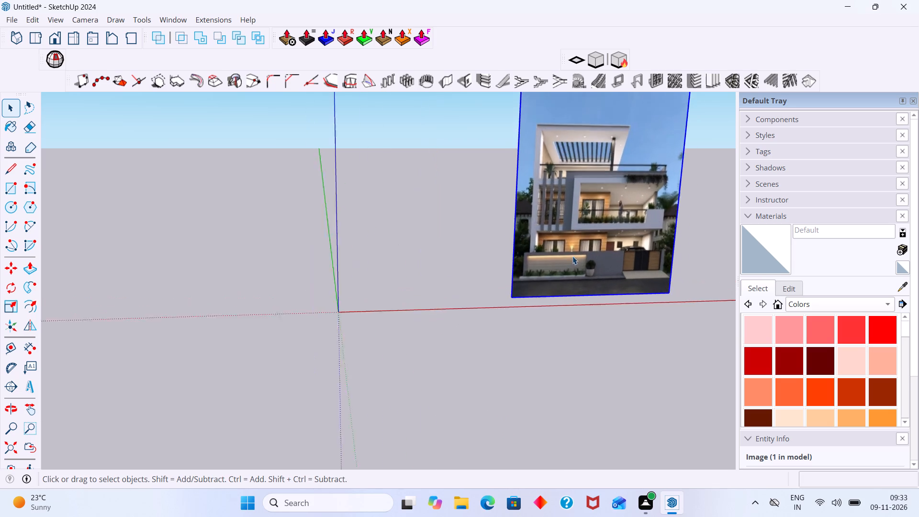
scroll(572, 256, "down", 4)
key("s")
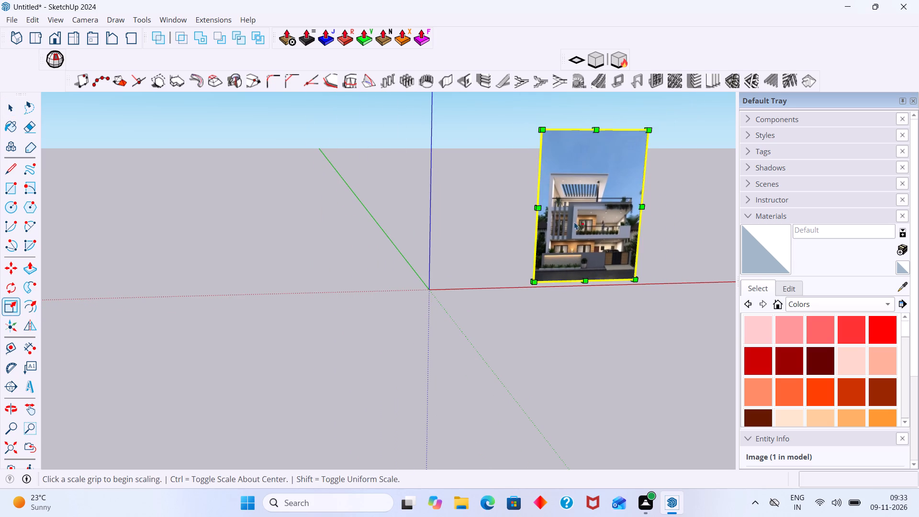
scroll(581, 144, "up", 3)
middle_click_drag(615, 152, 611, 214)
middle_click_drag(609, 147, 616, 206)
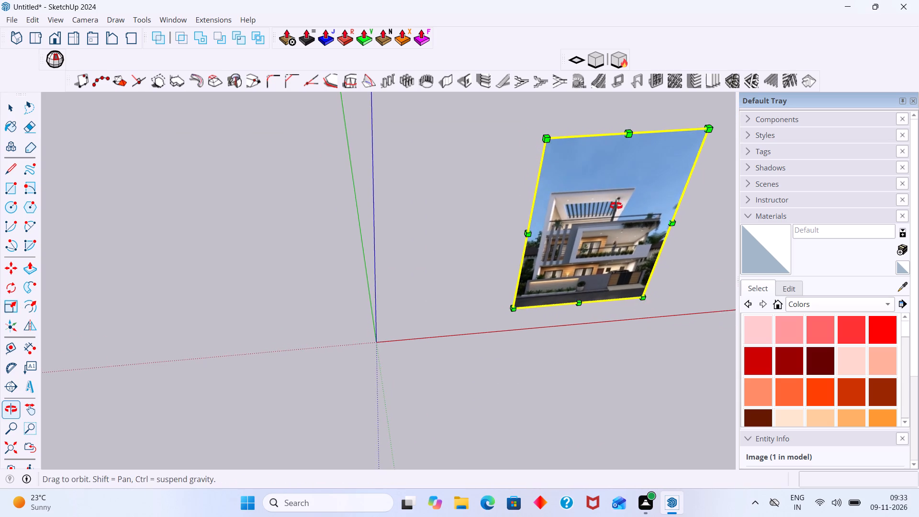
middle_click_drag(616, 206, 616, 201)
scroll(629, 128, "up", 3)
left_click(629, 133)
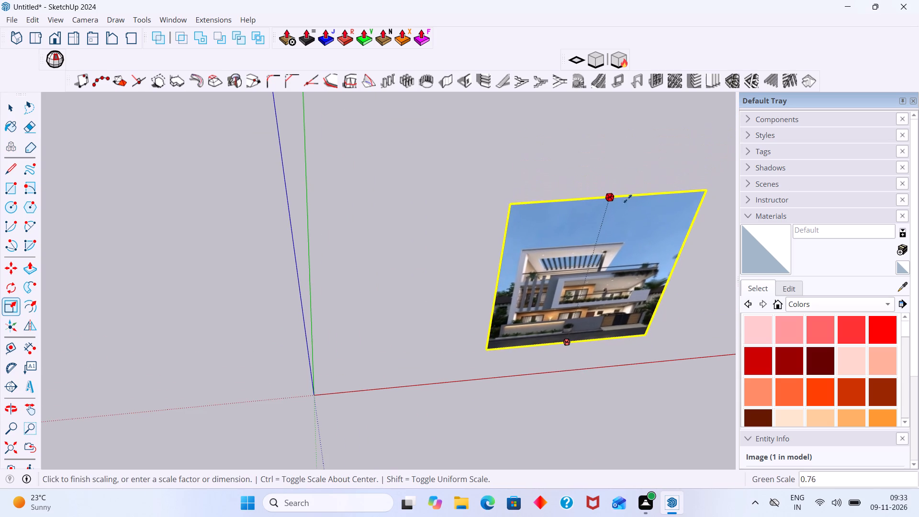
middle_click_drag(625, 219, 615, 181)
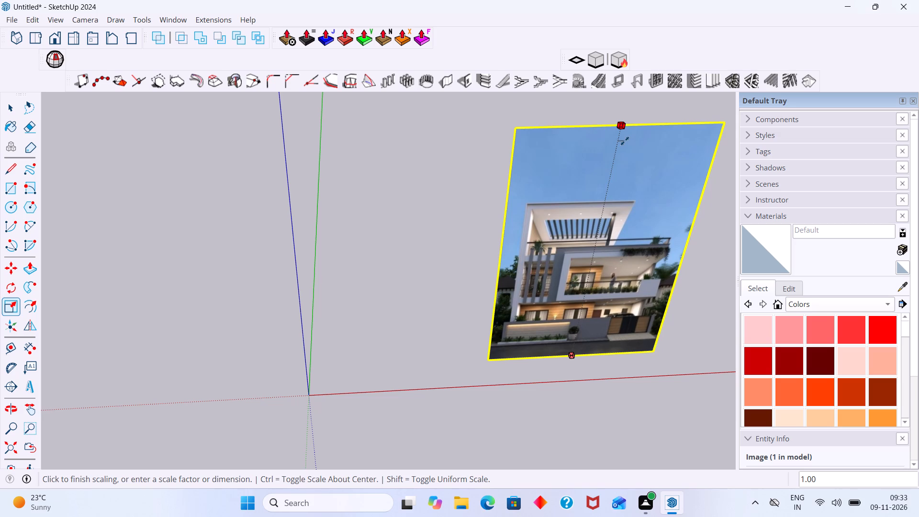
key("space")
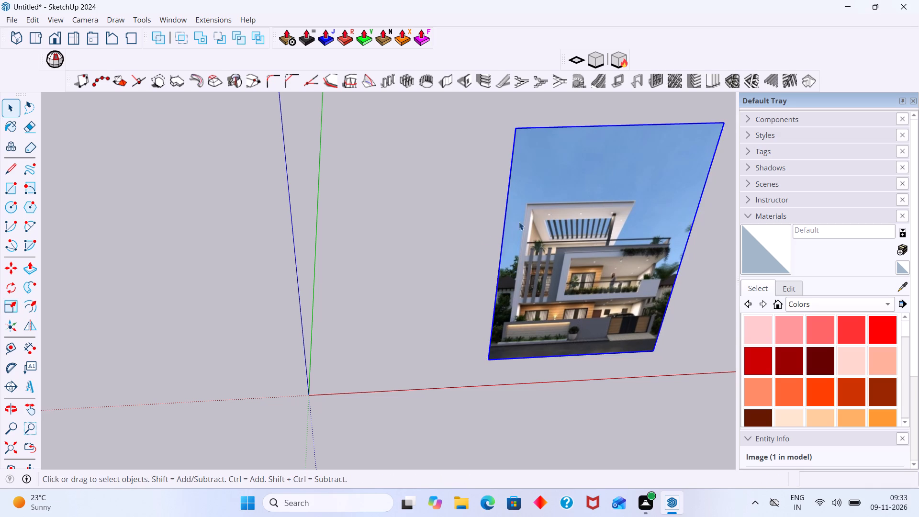
Move the upright house image farther out along the red axis, away from the origin, using its bottom corner as reference.
left_click(451, 252)
scroll(455, 272, "down", 6)
left_click(505, 304)
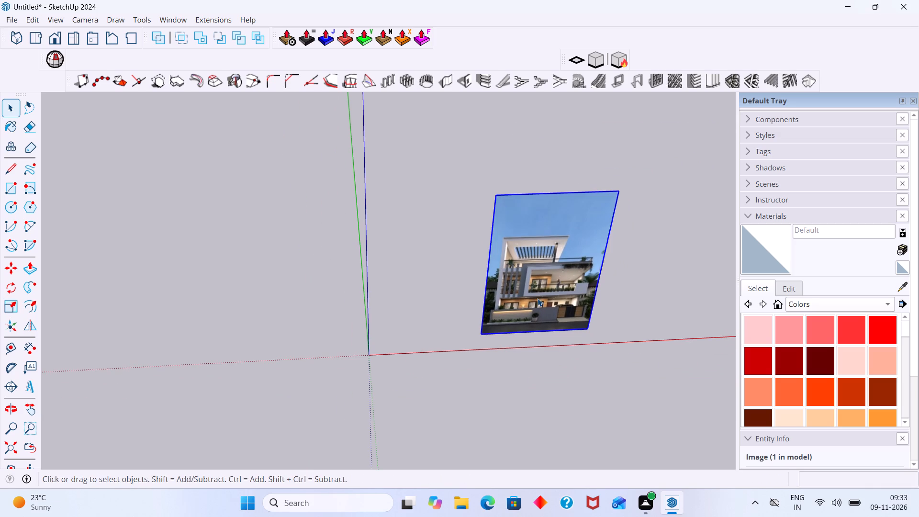
key("m")
left_click(482, 336)
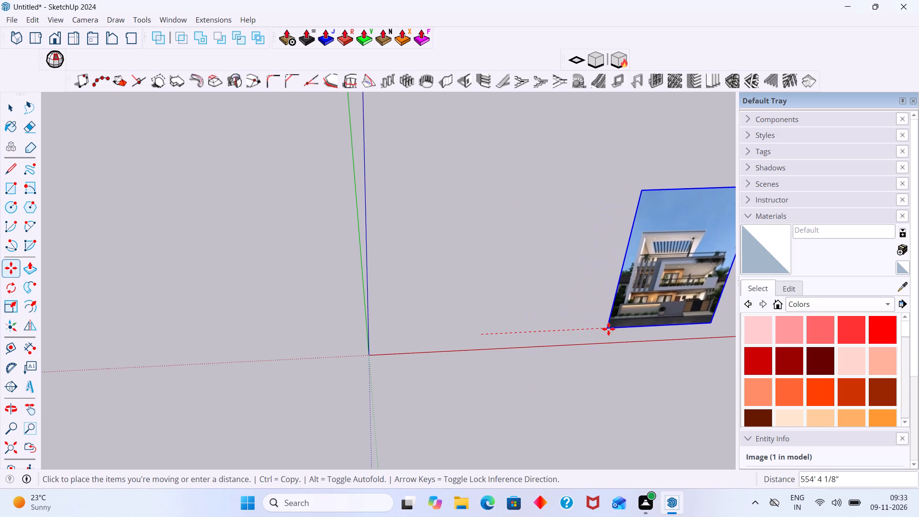
scroll(620, 329, "down", 1)
middle_click_drag(620, 329, 471, 314)
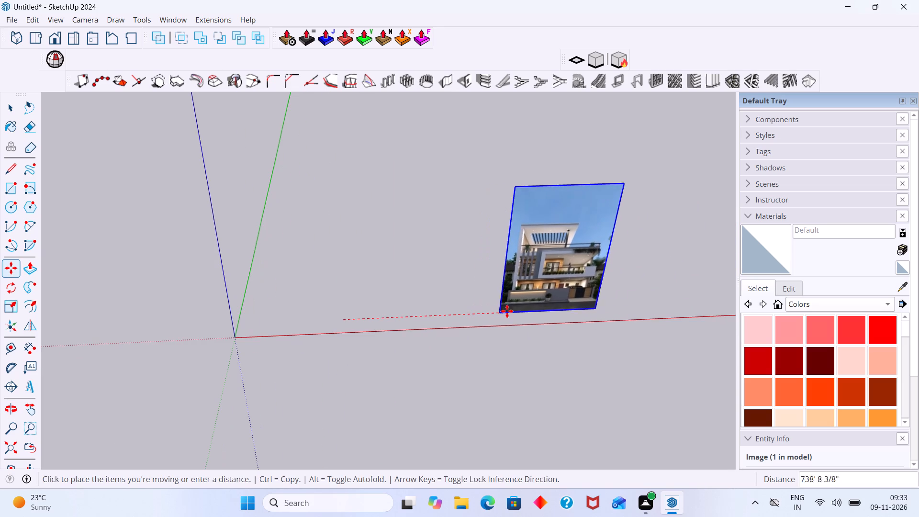
left_click(532, 315)
key("space")
Move the house image back toward the origin by about 470 feet from its bottom corner, keeping it beside the red axis.
scroll(550, 303, "up", 3)
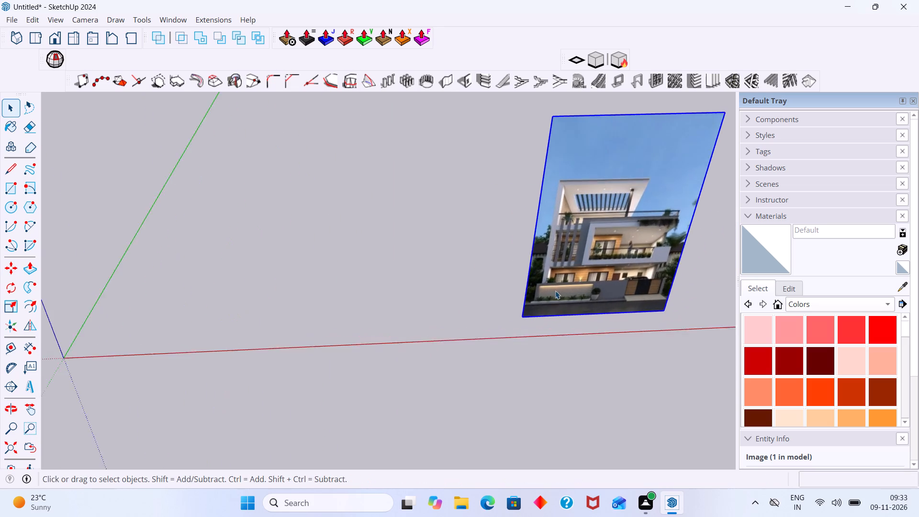
scroll(555, 291, "up", 8)
scroll(556, 281, "down", 7)
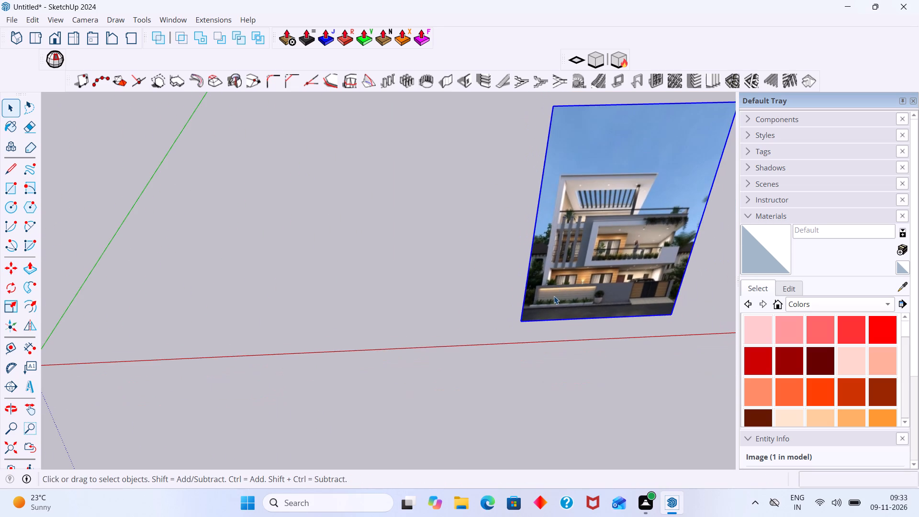
key("m")
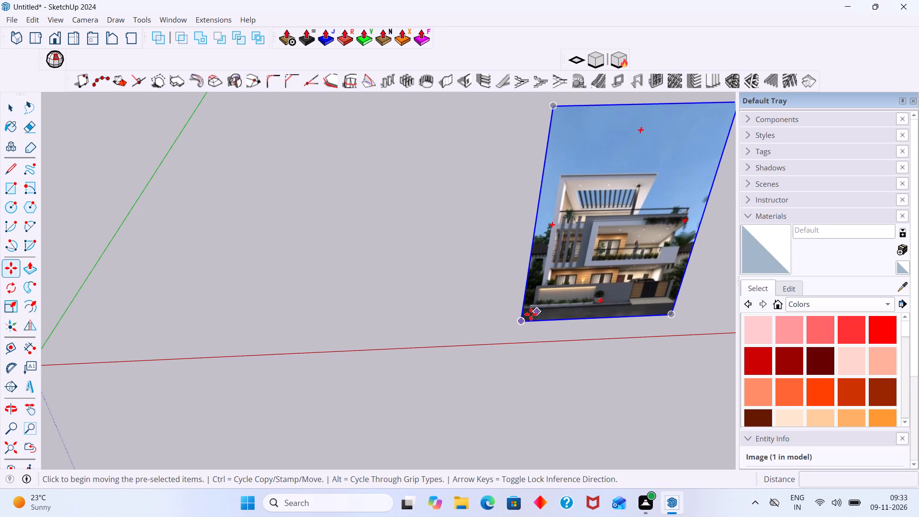
left_click(521, 322)
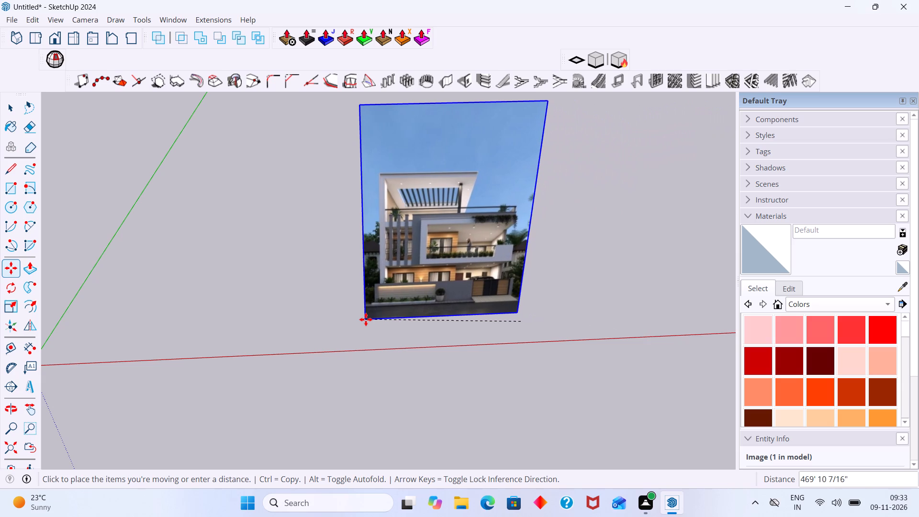
left_click(364, 325)
key("space")
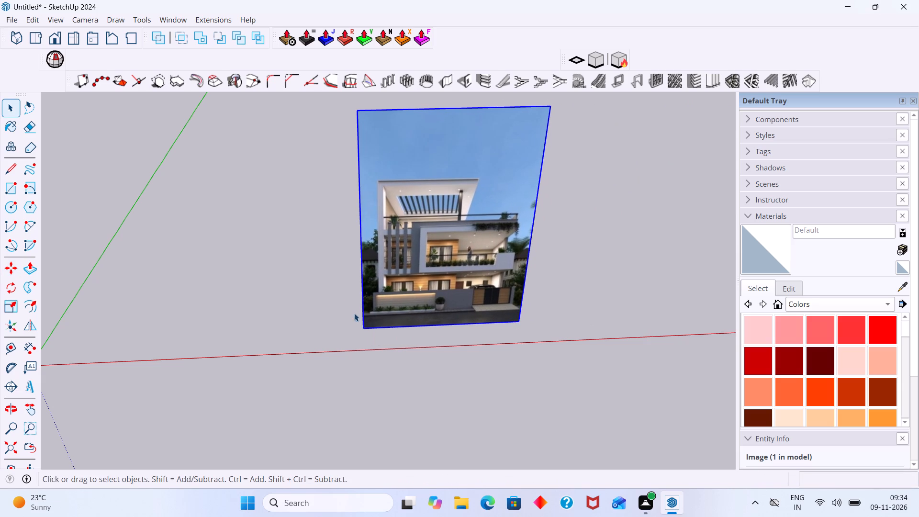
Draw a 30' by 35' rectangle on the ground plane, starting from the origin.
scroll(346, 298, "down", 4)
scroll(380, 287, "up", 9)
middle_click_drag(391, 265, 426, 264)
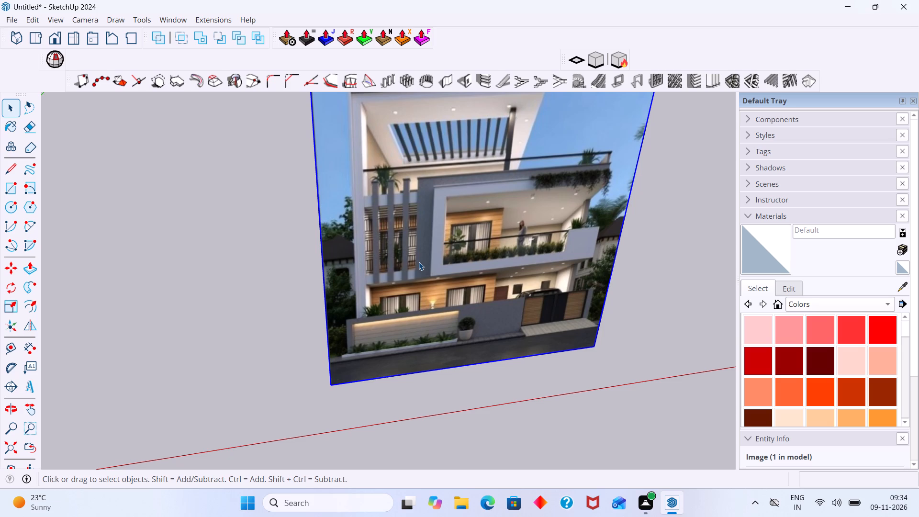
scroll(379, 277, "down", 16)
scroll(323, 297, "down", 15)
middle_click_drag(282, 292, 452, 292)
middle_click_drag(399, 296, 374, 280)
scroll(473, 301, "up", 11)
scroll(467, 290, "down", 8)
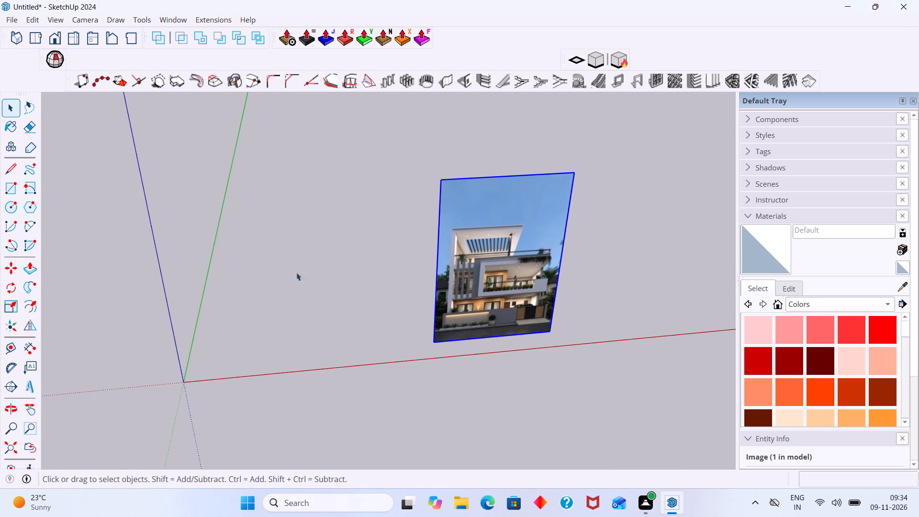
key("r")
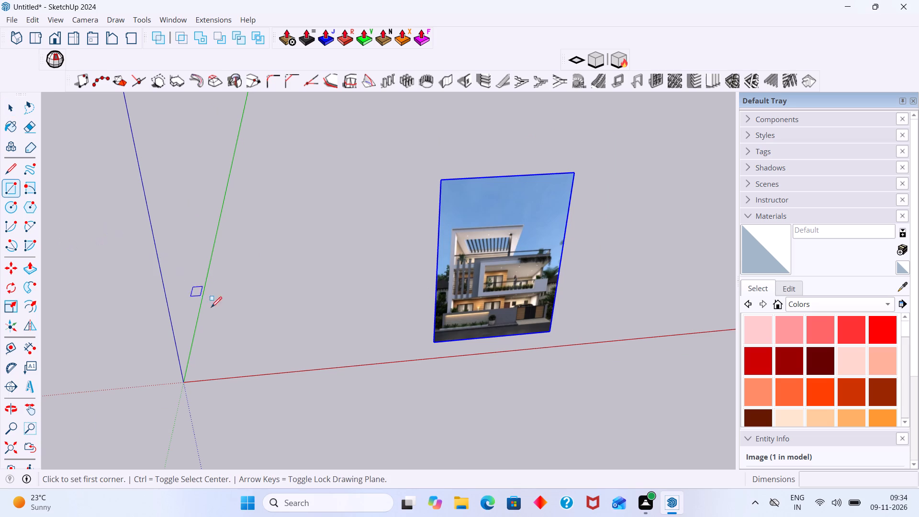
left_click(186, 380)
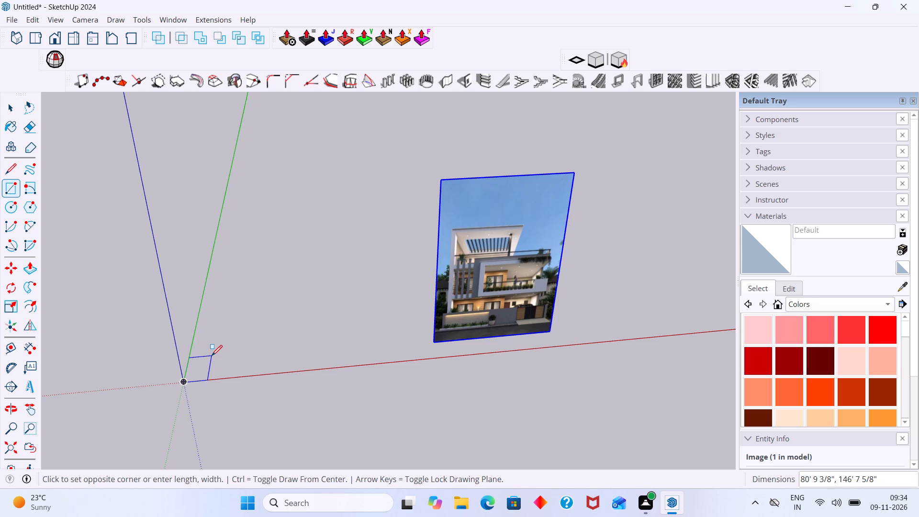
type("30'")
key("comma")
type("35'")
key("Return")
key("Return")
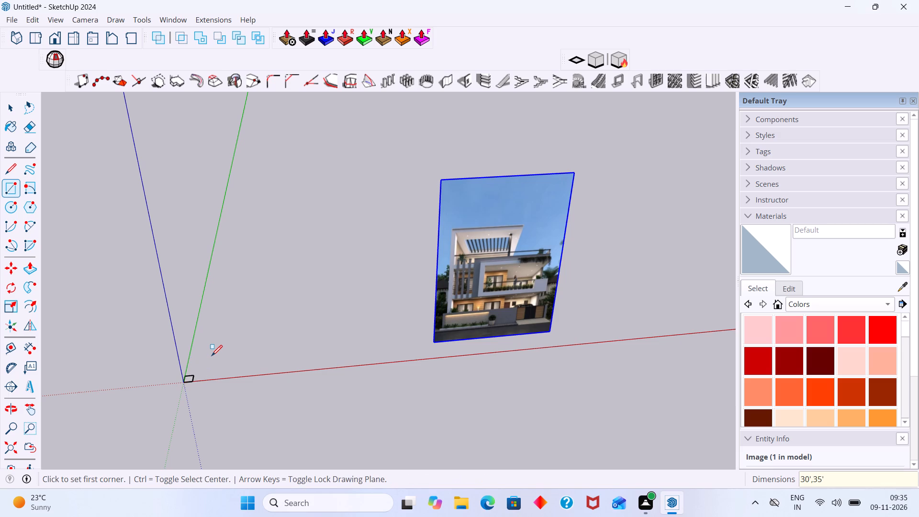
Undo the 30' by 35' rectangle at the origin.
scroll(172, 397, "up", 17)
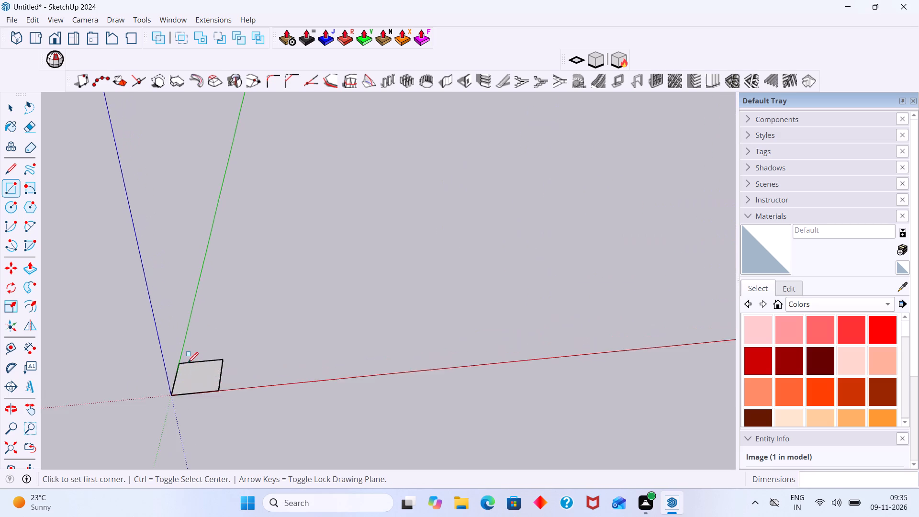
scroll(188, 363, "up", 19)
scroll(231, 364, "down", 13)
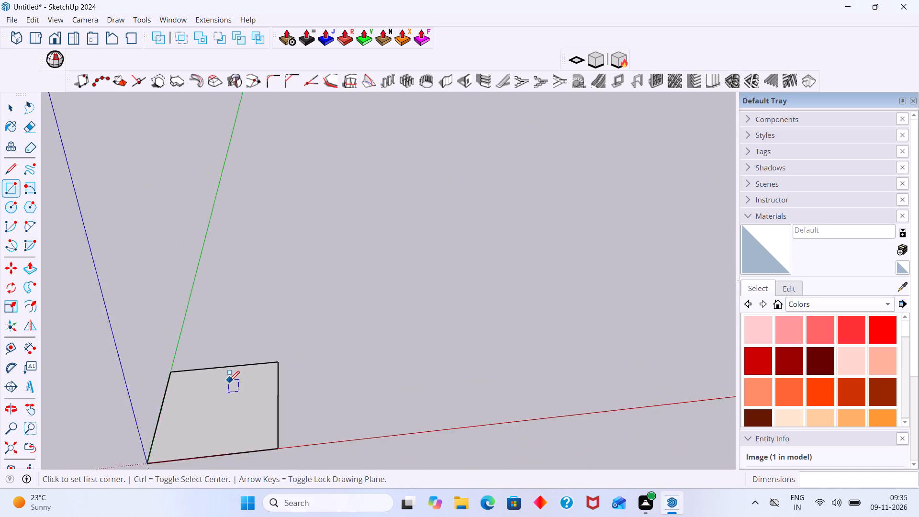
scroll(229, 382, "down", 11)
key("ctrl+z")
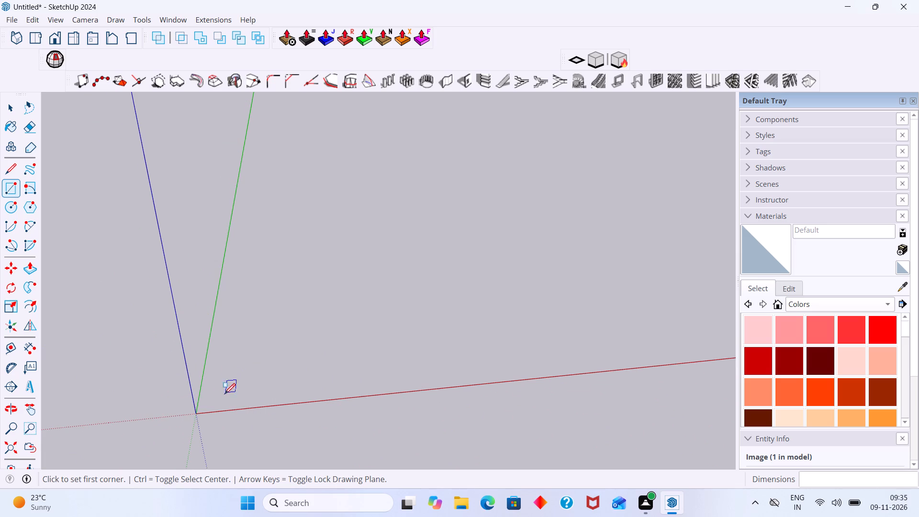
Draw a 25' by 35' rectangle on the ground plane with its first corner at the origin.
left_click(197, 414)
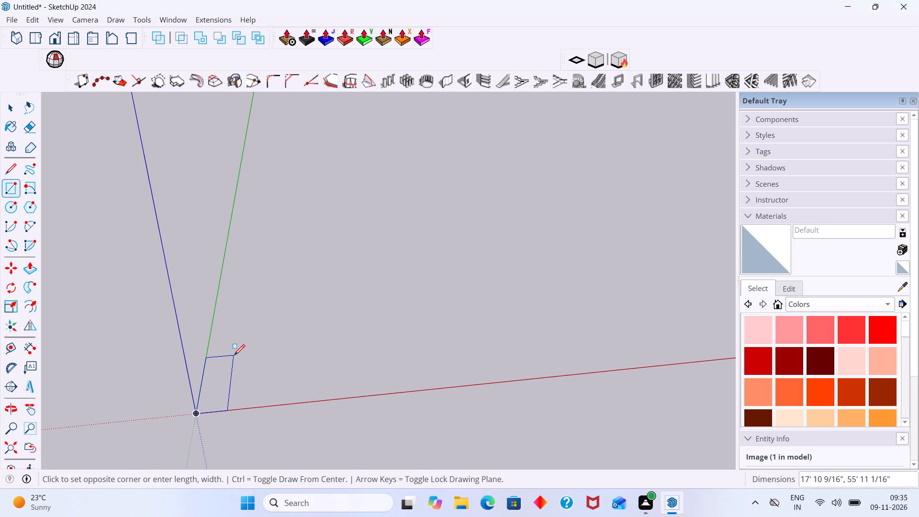
key("2")
key("5")
key("apostrophe")
key("comma")
type("35'")
key("Return")
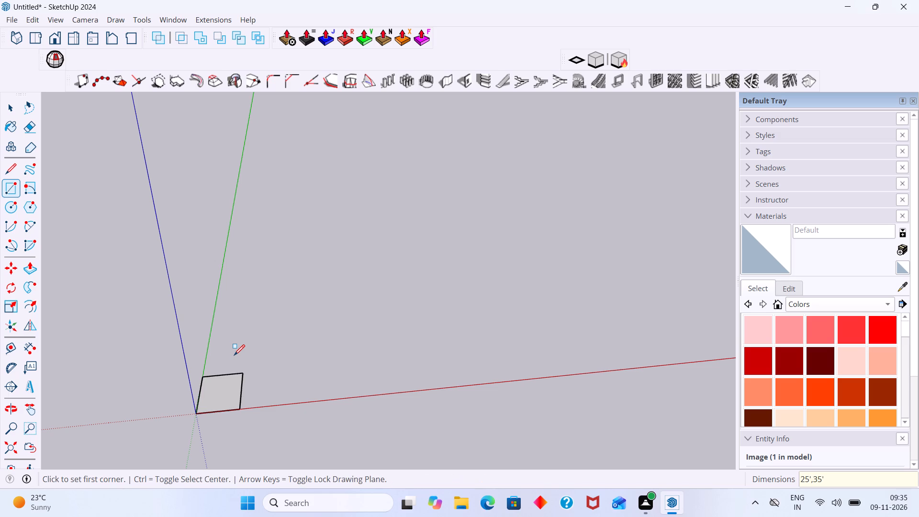
Make the 25' by 35' rectangle's face and its edges into a group.
middle_click_drag(202, 415, 198, 368)
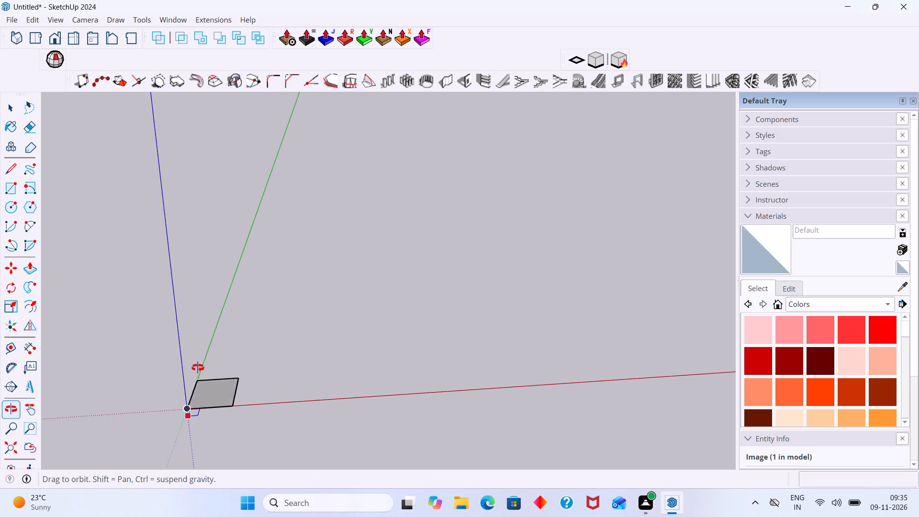
middle_click_drag(198, 368, 223, 403)
scroll(224, 403, "up", 3)
key("space")
left_click(221, 405)
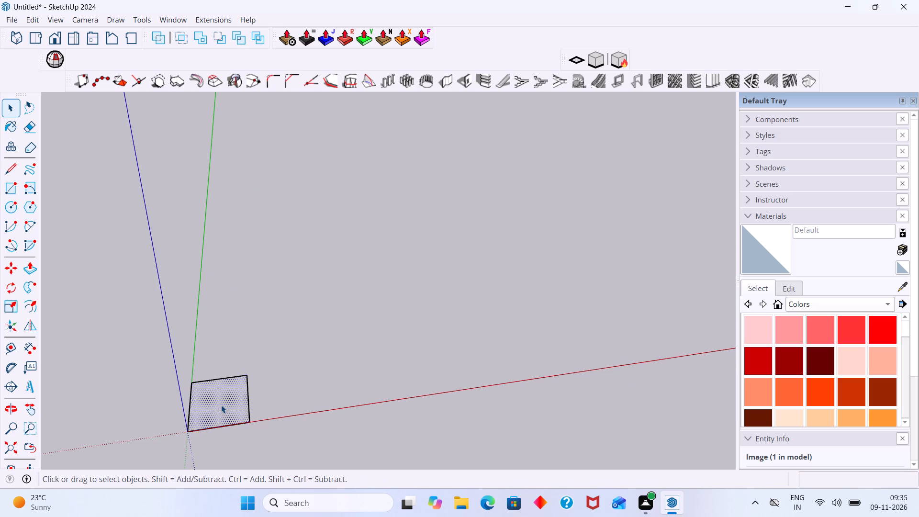
double_click(221, 405)
right_click(222, 405)
left_click(257, 157)
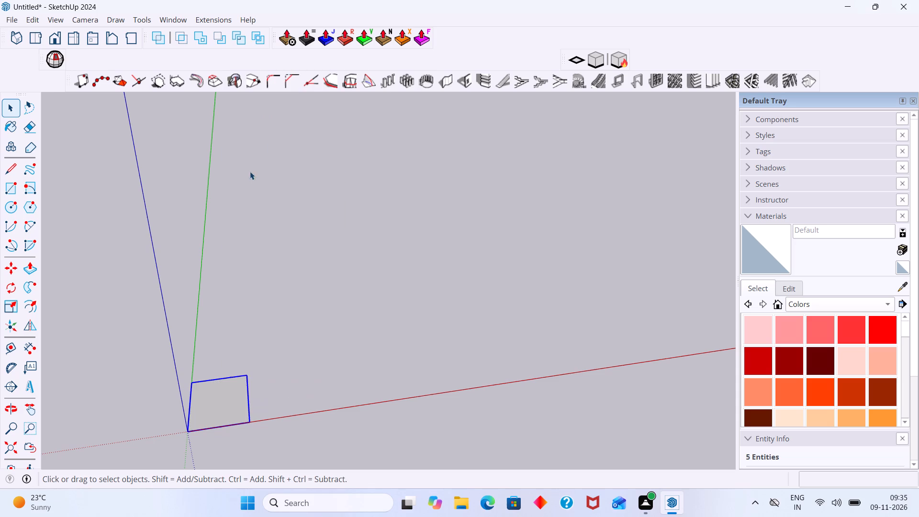
Move the rectangle group about 85' along the red axis away from the origin, using its corner on that axis.
key("m")
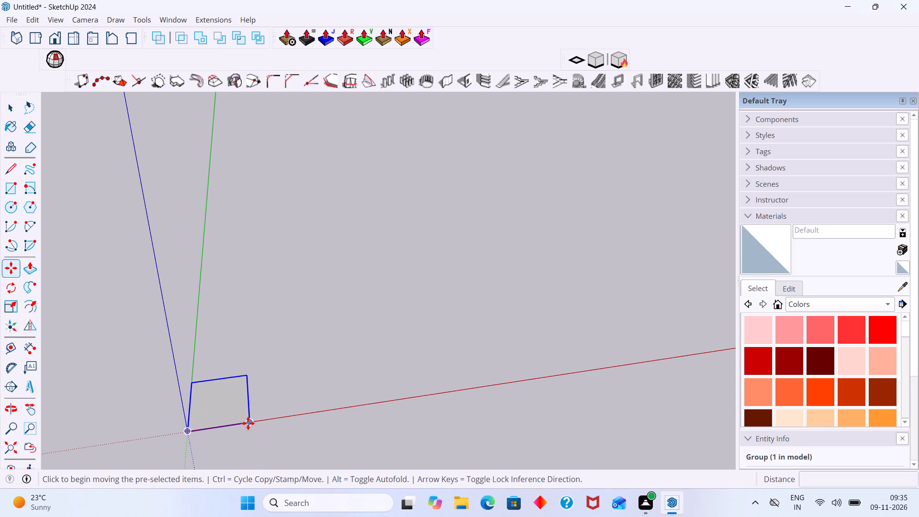
left_click(249, 423)
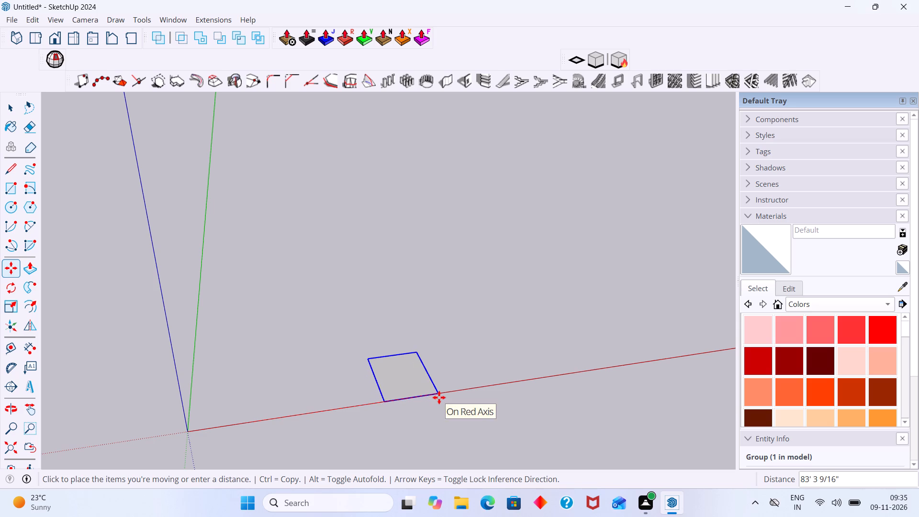
scroll(454, 391, "down", 2)
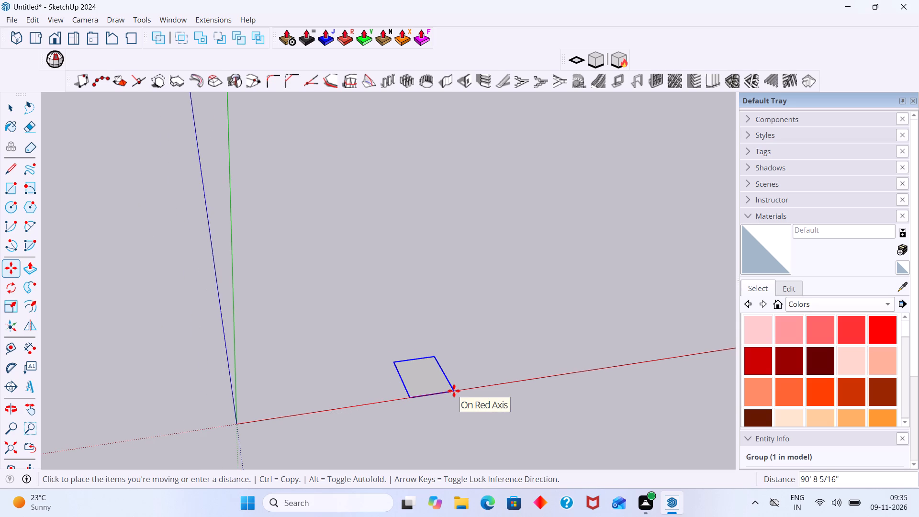
left_click(445, 389)
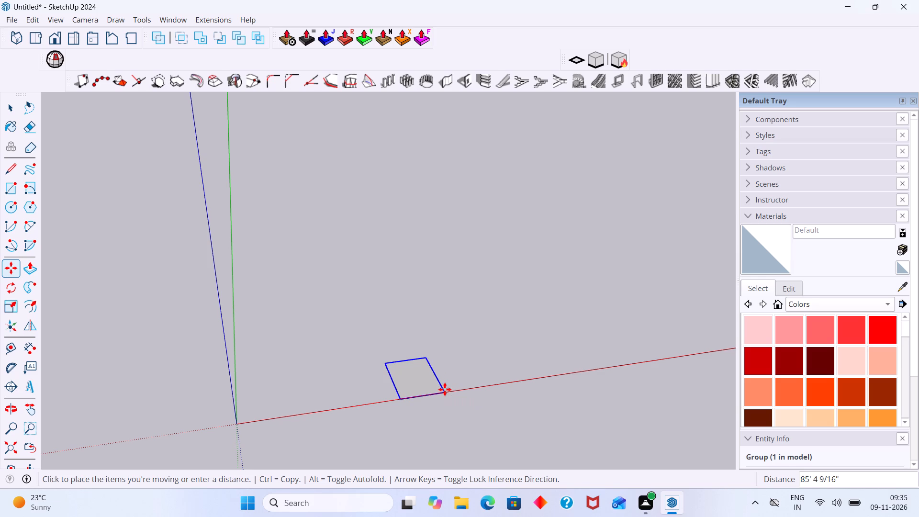
scroll(458, 379, "down", 14)
key("space")
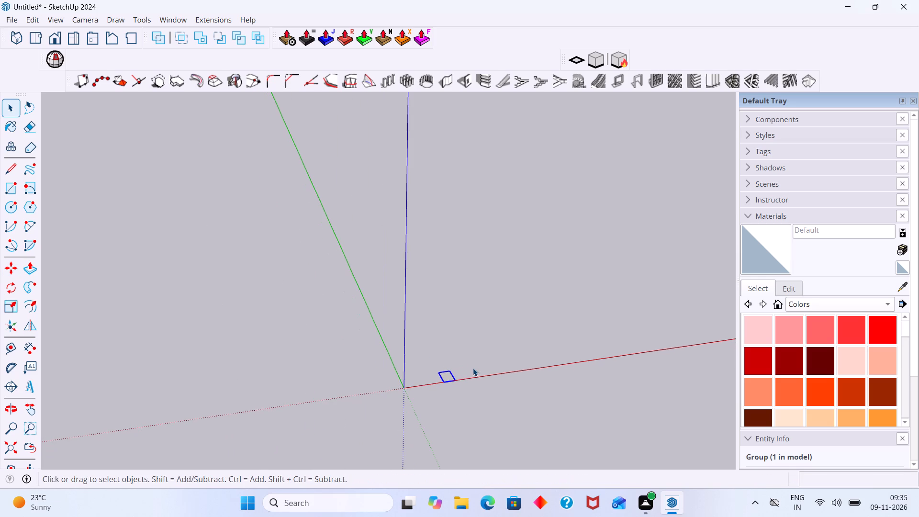
Scale the upright house image down to about 0.48 in height and about 0.36 in width.
scroll(473, 368, "down", 3)
middle_click_drag(468, 369, 280, 383, "shift")
scroll(439, 359, "down", 3)
scroll(307, 386, "up", 6)
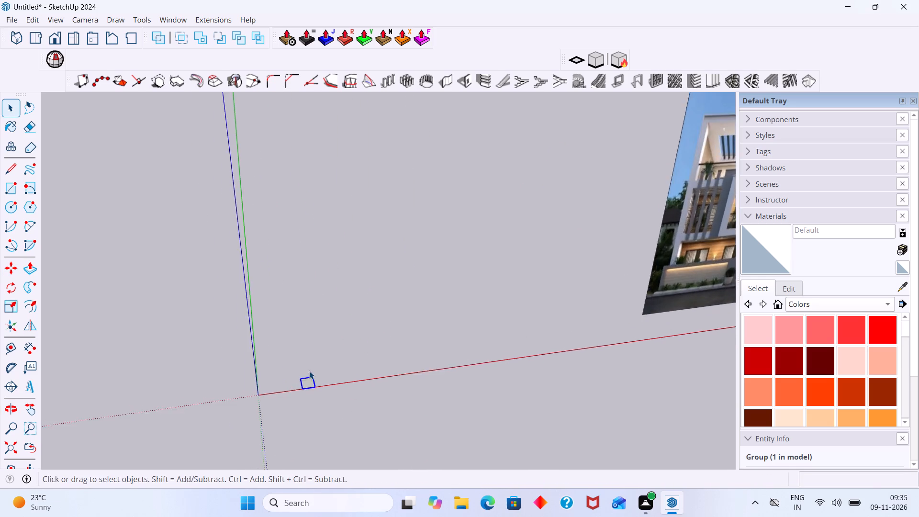
scroll(309, 371, "up", 5)
scroll(326, 379, "down", 9)
scroll(438, 347, "down", 2)
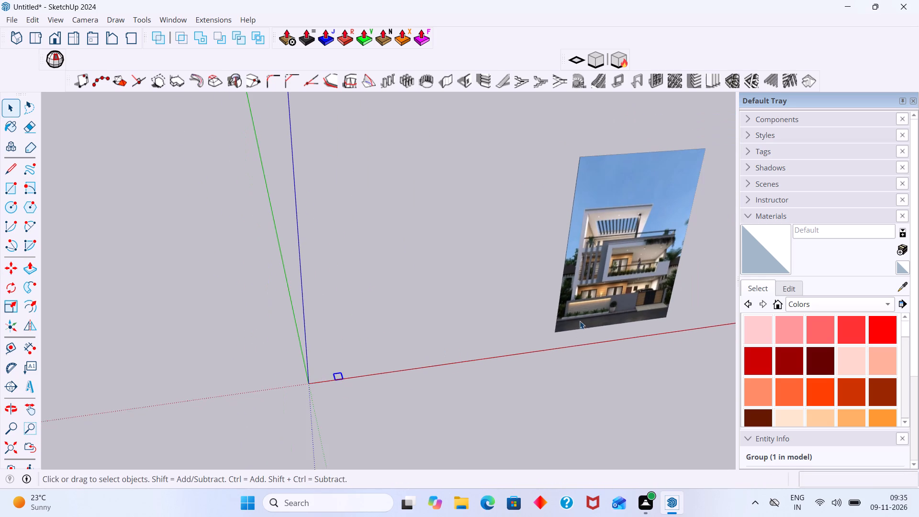
scroll(580, 318, "down", 2)
left_click(581, 283)
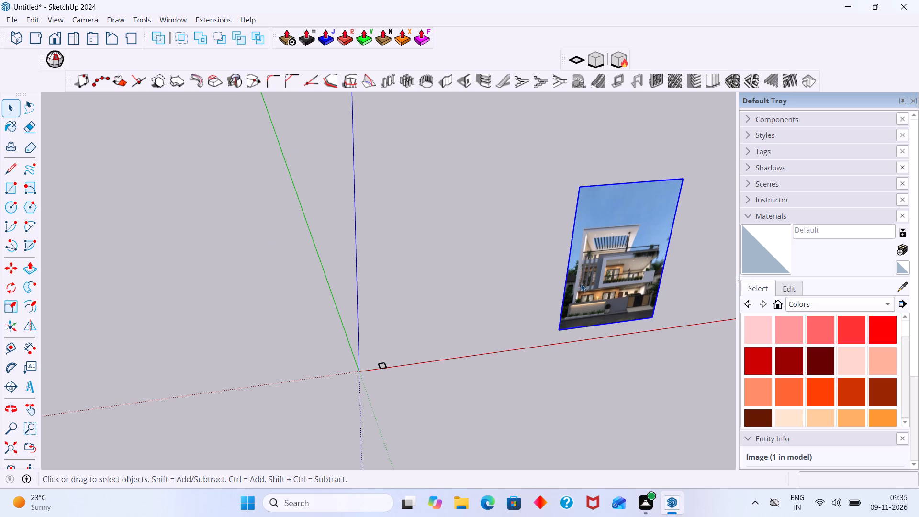
key("s")
left_click(633, 180)
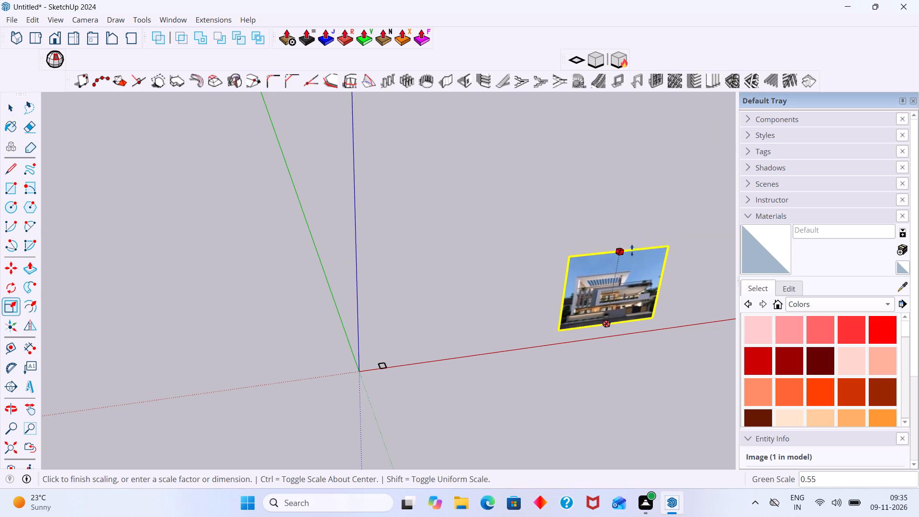
left_click(628, 259)
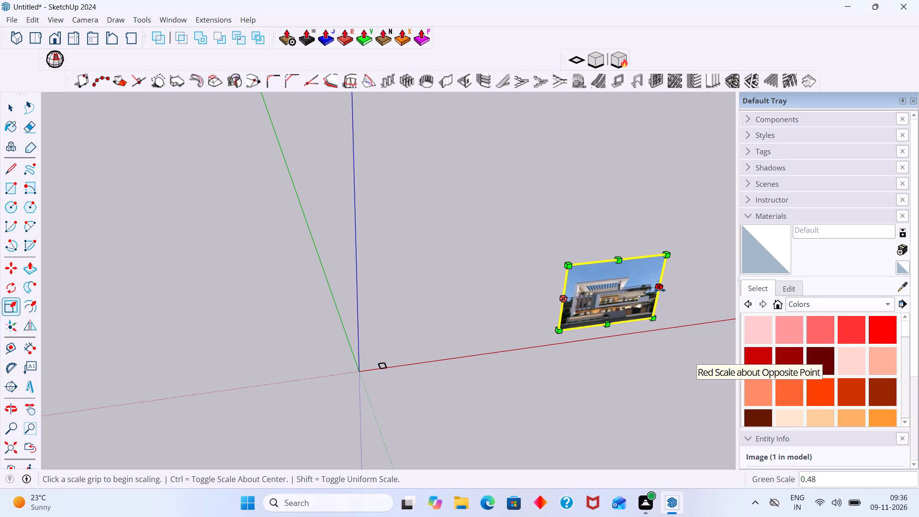
left_click(660, 290)
left_click(598, 302)
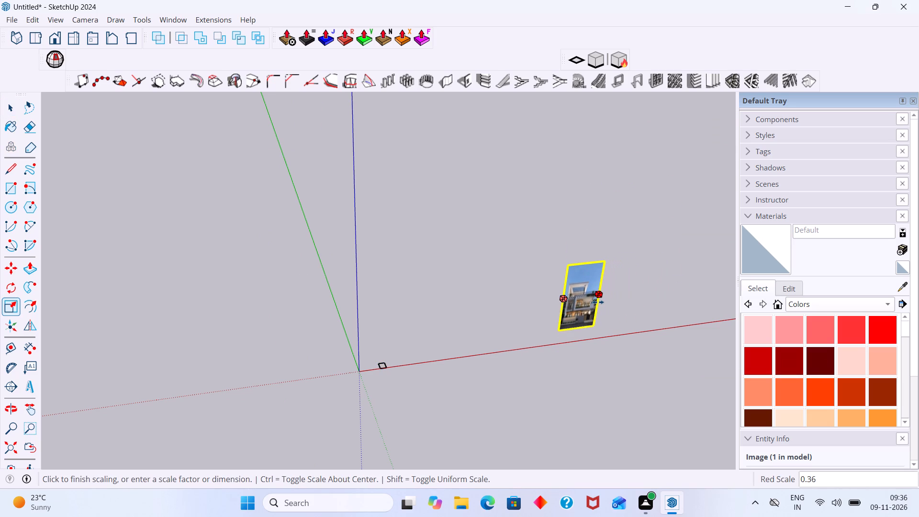
Shrink the house image further in height and then in width, keeping its bottom corner nearest the origin fixed.
left_click(584, 260)
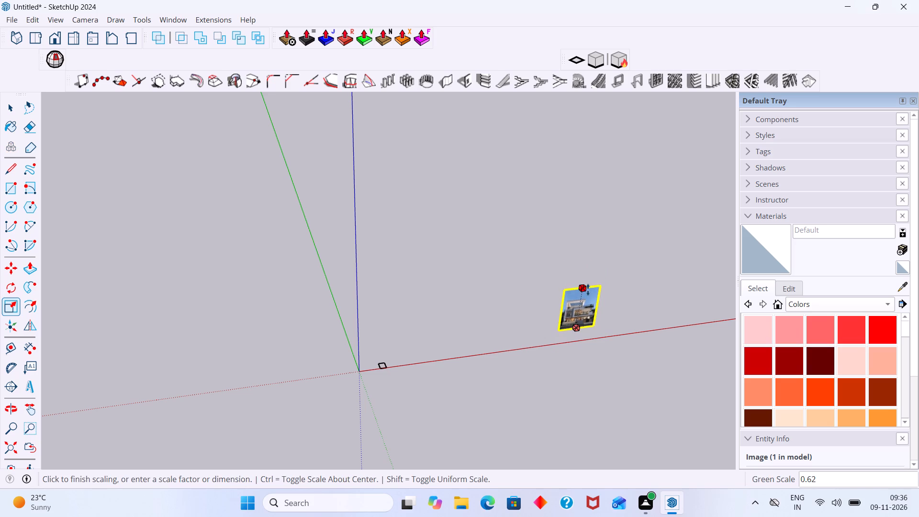
left_click(589, 301)
left_click(597, 313)
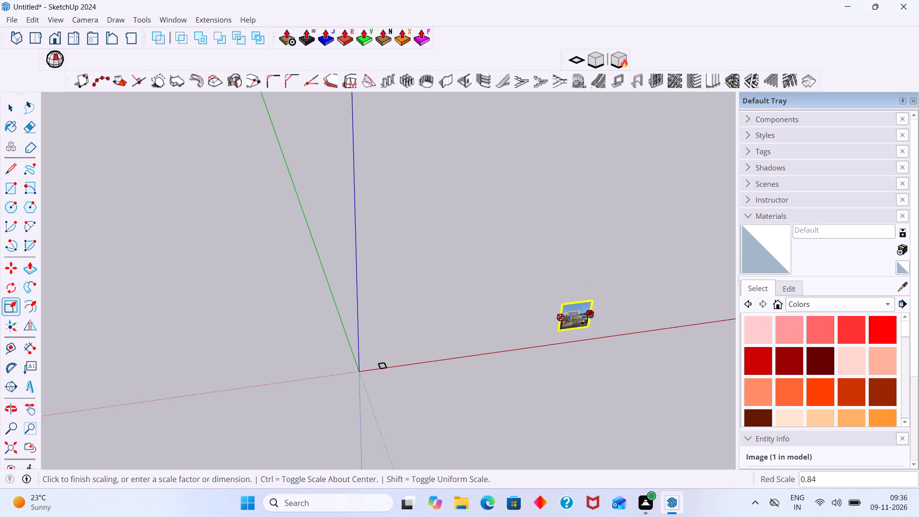
left_click(575, 324)
key("space")
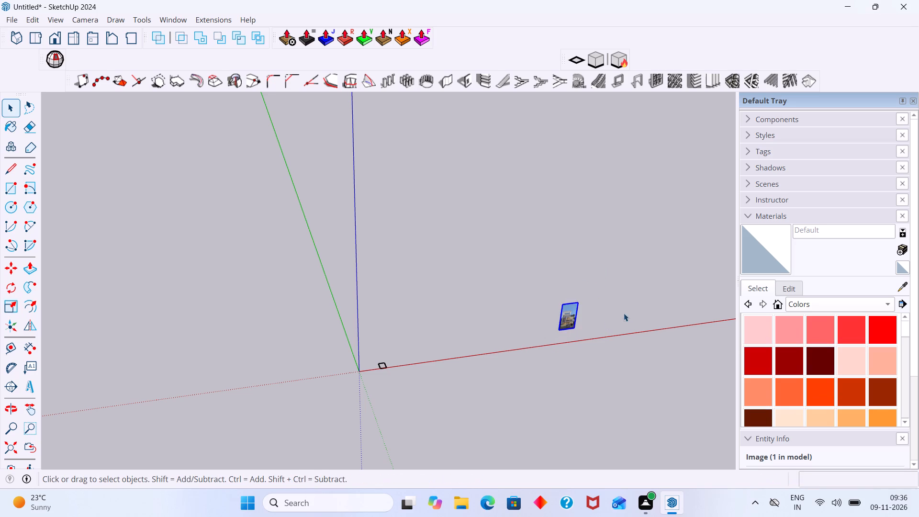
left_click(628, 307)
Move the house image about 761' by its bottom corner so it stands on the red axis just past the rectangle group.
scroll(557, 326, "up", 19)
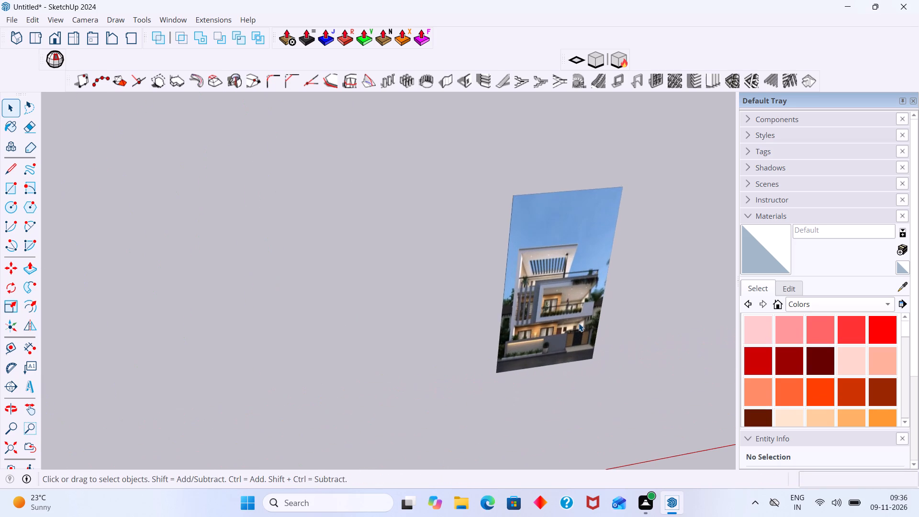
left_click(579, 323)
key("m")
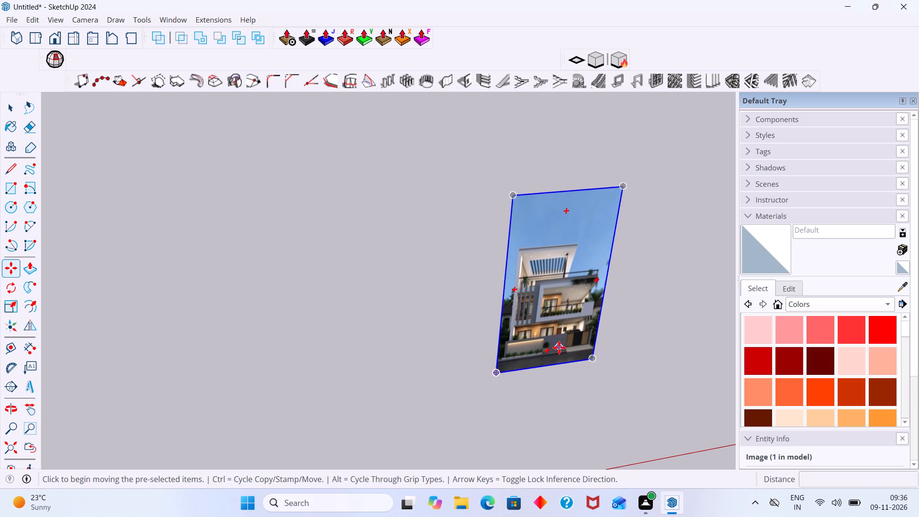
key("m")
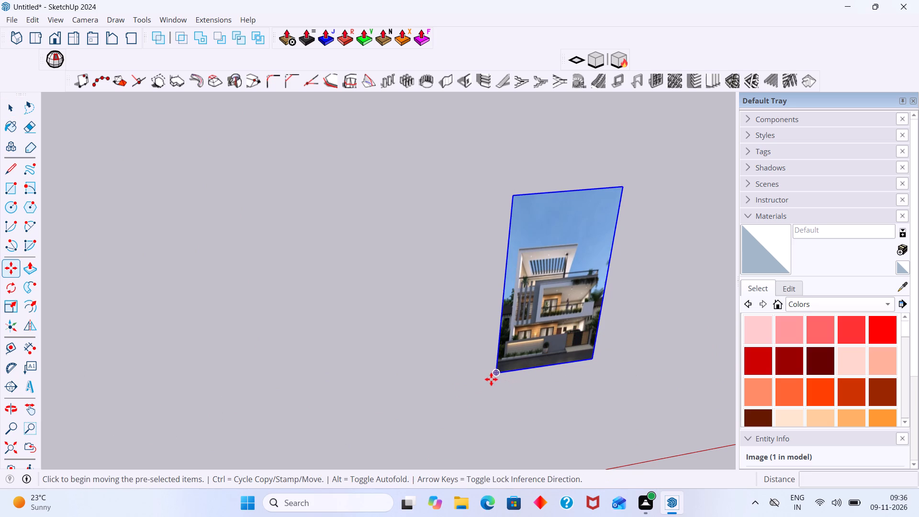
left_click(496, 371)
scroll(476, 391, "down", 4)
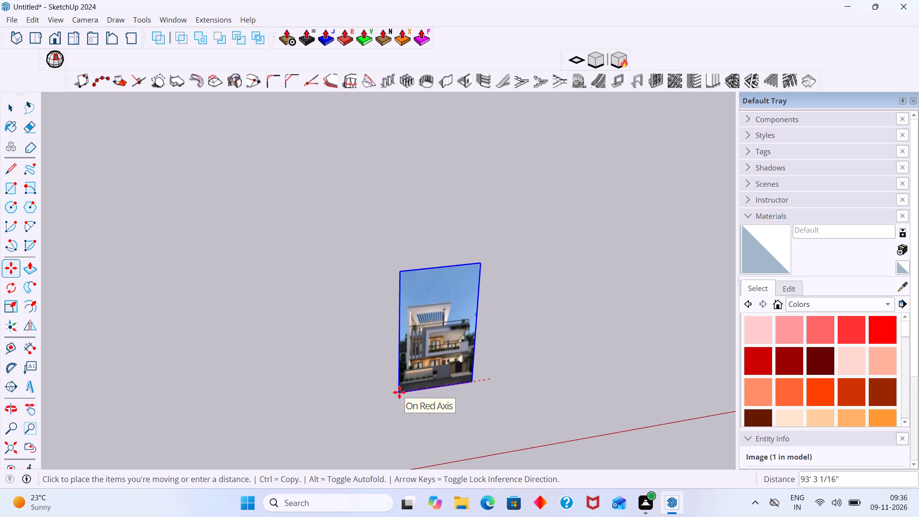
scroll(274, 444, "down", 5)
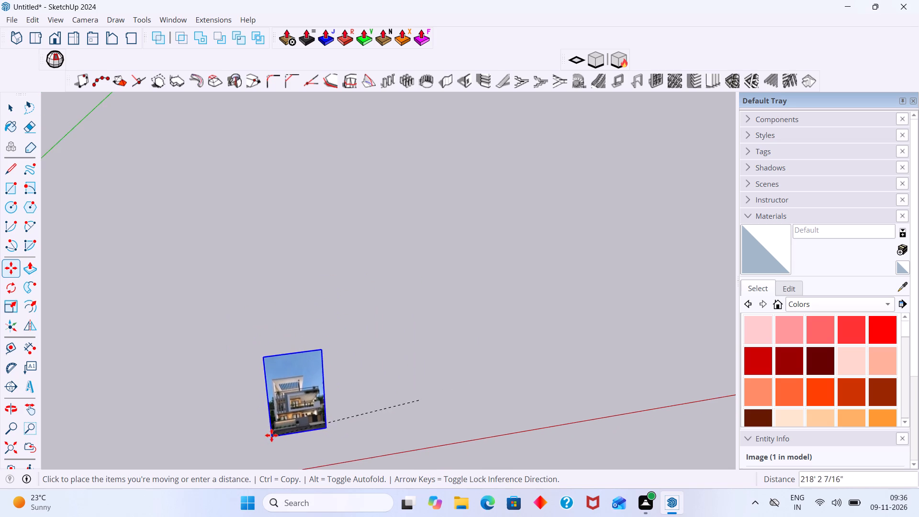
middle_click_drag(271, 435, 458, 342, "shift")
scroll(428, 358, "down", 6)
middle_click_drag(253, 397, 361, 372)
middle_click_drag(343, 378, 350, 365, "shift")
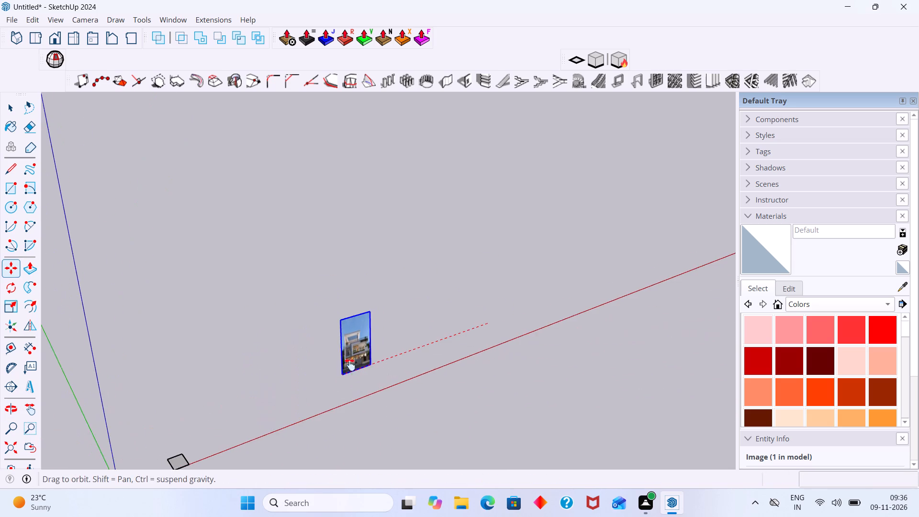
middle_click_drag(350, 365, 373, 337, "shift")
scroll(275, 396, "up", 3)
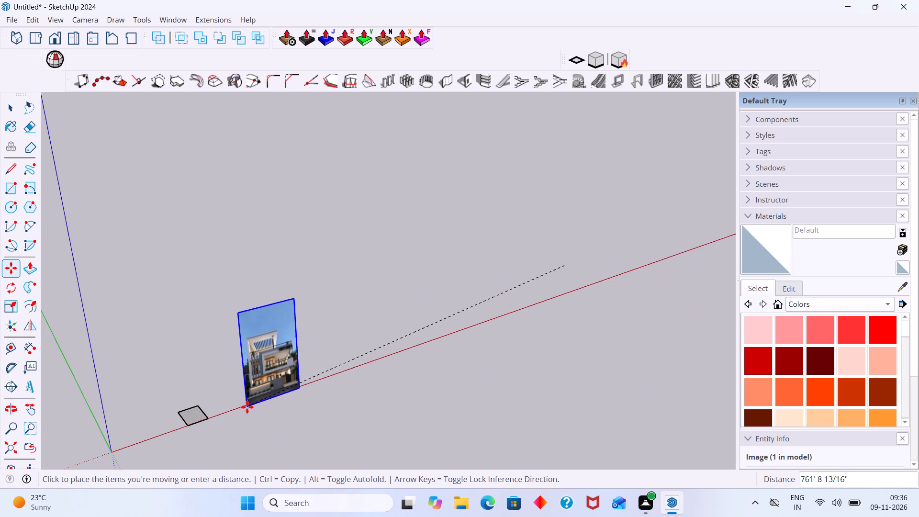
left_click(246, 405)
key("space")
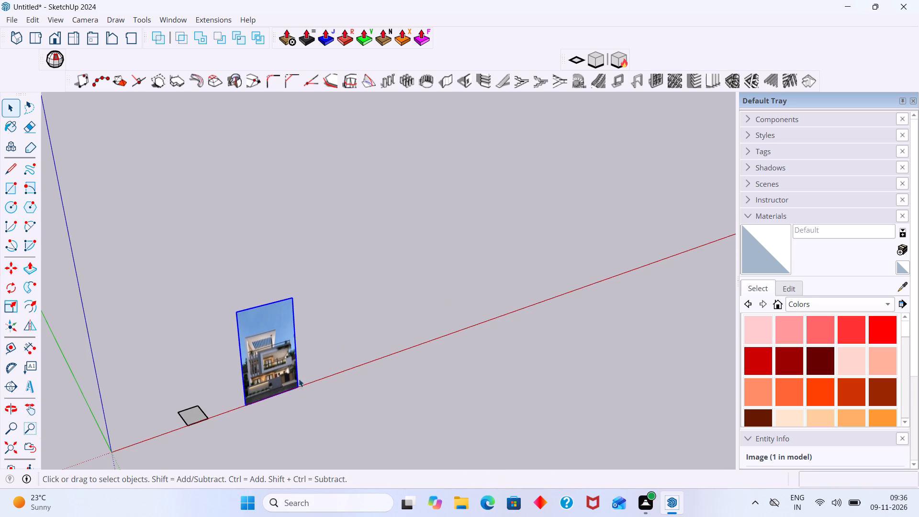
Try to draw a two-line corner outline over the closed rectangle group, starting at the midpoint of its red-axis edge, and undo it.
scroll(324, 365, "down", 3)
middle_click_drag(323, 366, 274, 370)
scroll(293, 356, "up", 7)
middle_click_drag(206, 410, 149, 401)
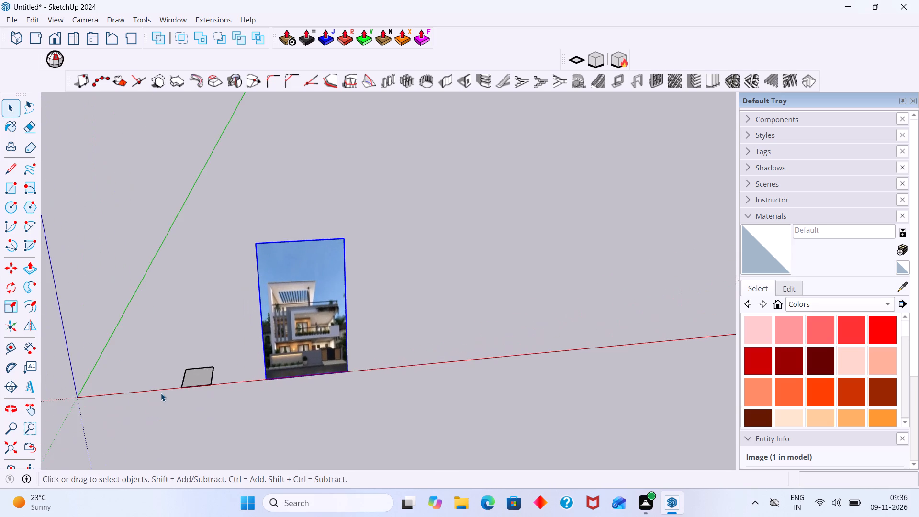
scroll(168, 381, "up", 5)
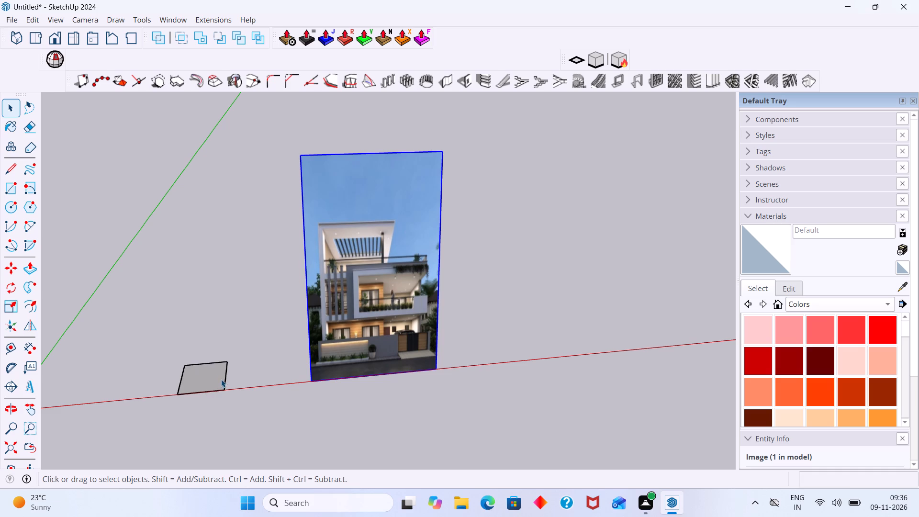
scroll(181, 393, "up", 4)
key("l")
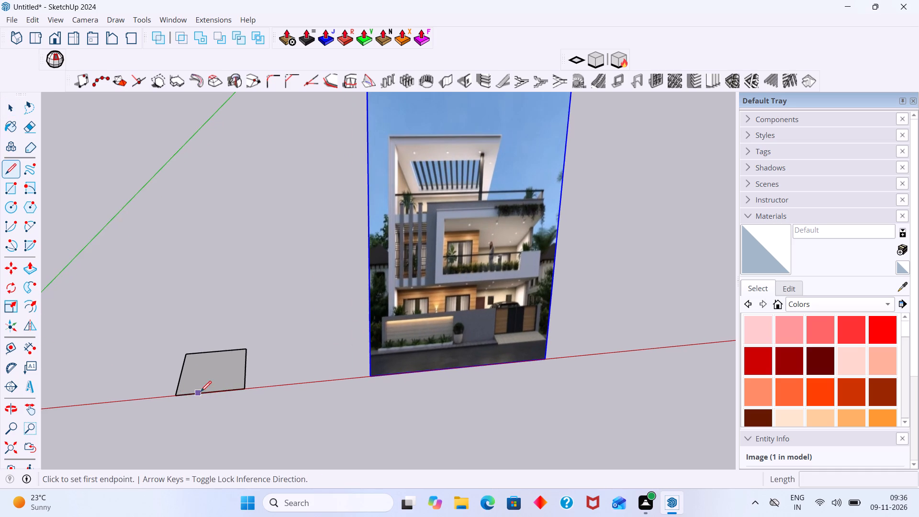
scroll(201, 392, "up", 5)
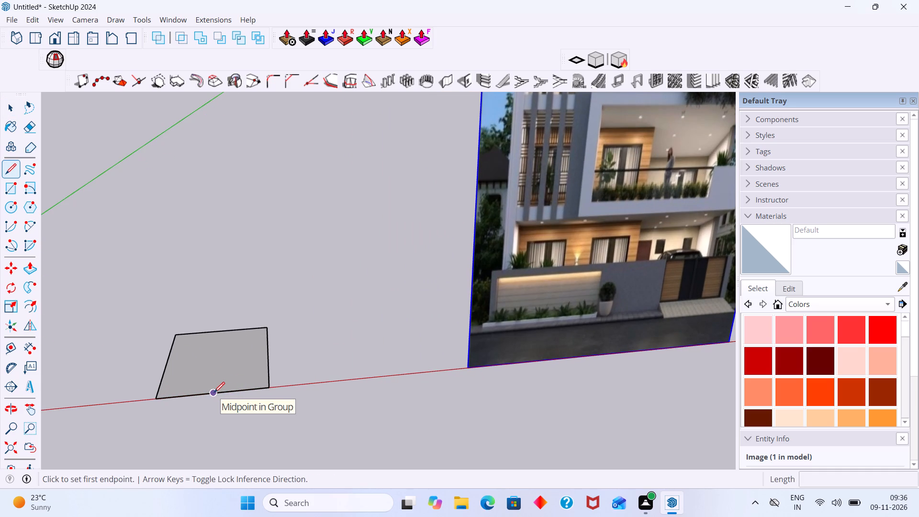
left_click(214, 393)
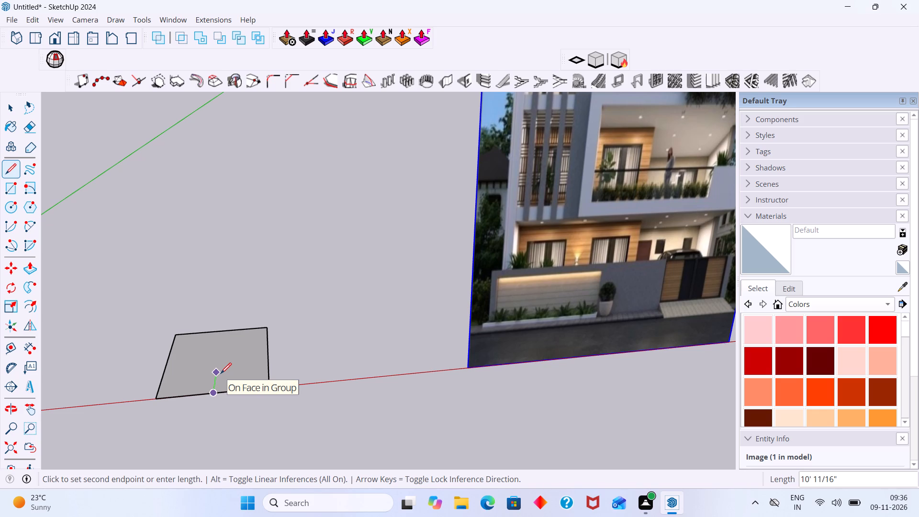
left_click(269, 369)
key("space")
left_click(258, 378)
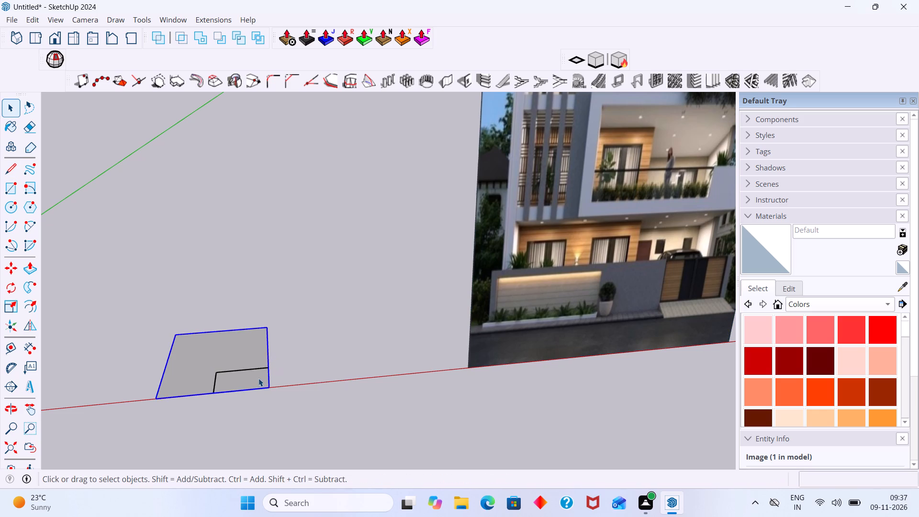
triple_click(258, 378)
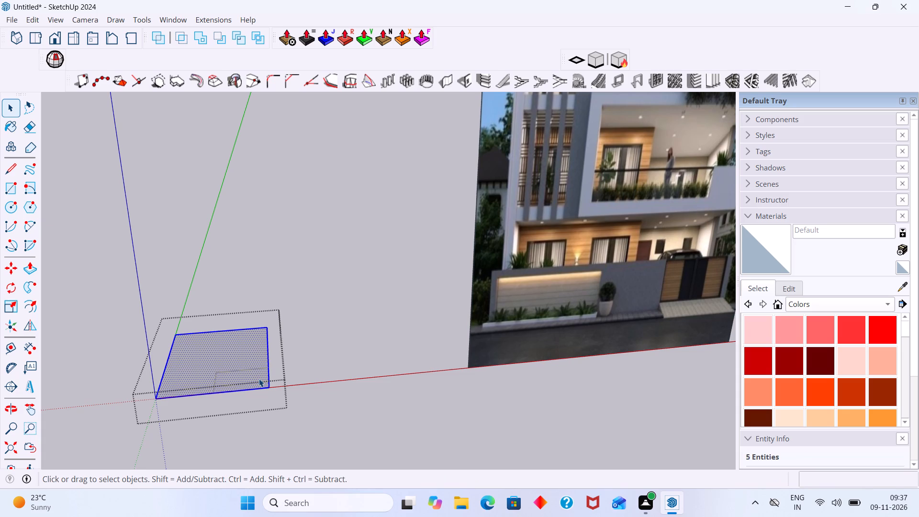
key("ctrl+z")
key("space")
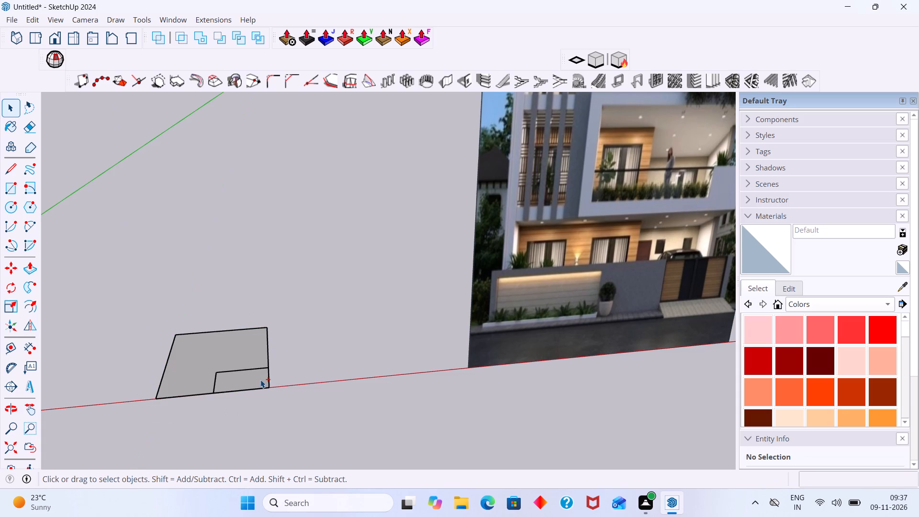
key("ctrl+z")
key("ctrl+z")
Inside the rectangle group, draw two perpendicular lines from the red-axis edge to the side edge, enclosing the corner nearest the house image.
double_click(259, 377)
left_click(259, 377)
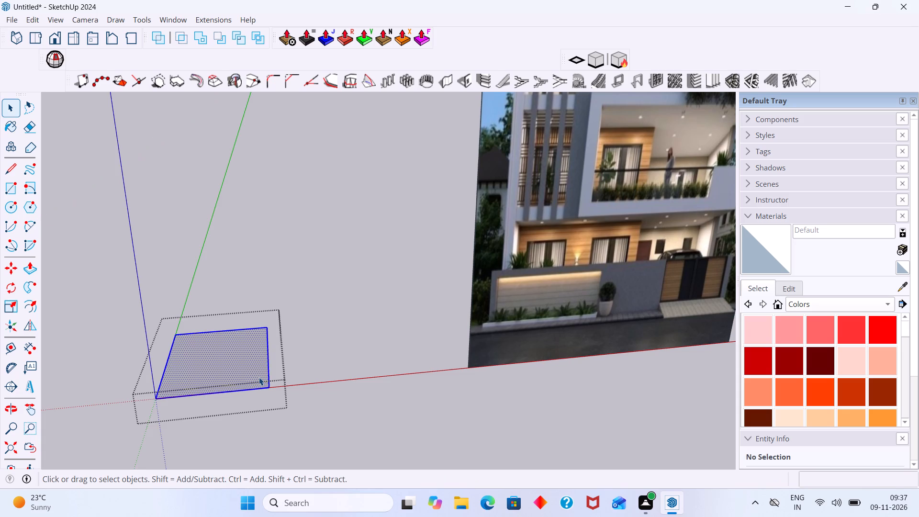
left_click(259, 377)
key("l")
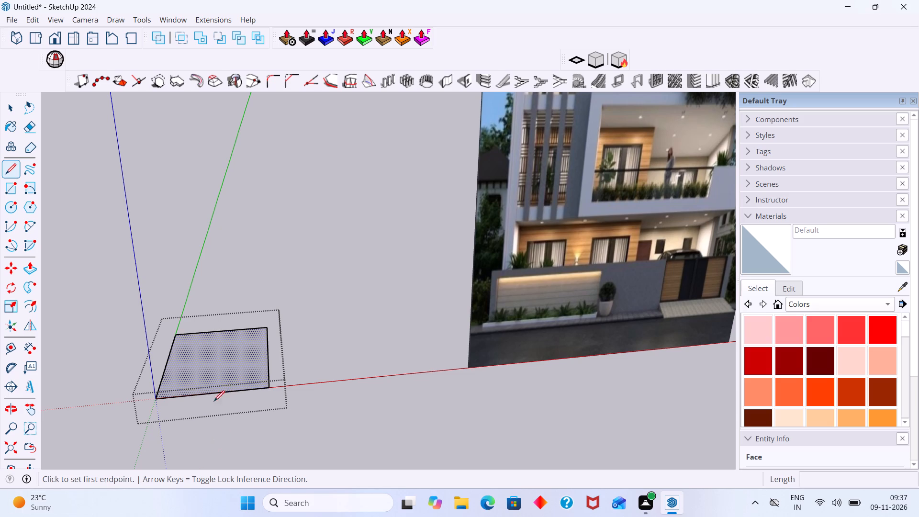
scroll(221, 390, "down", 4)
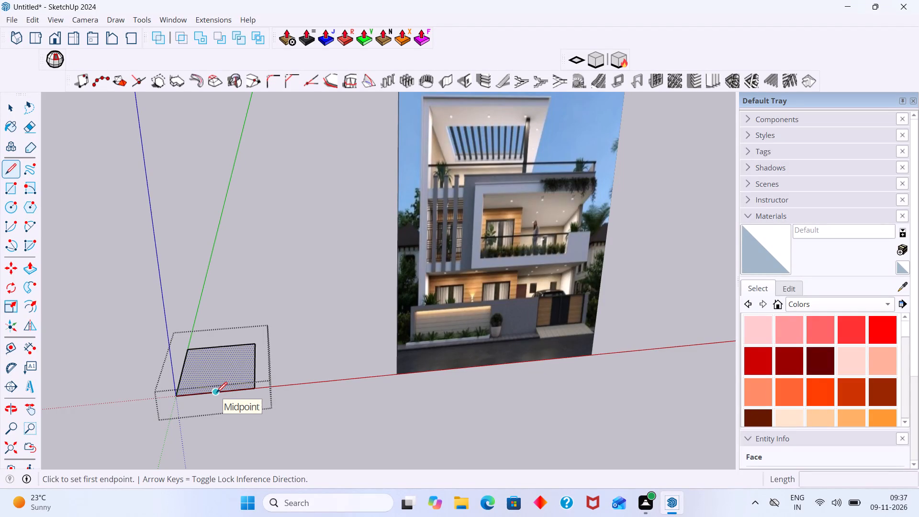
scroll(215, 393, "up", 3)
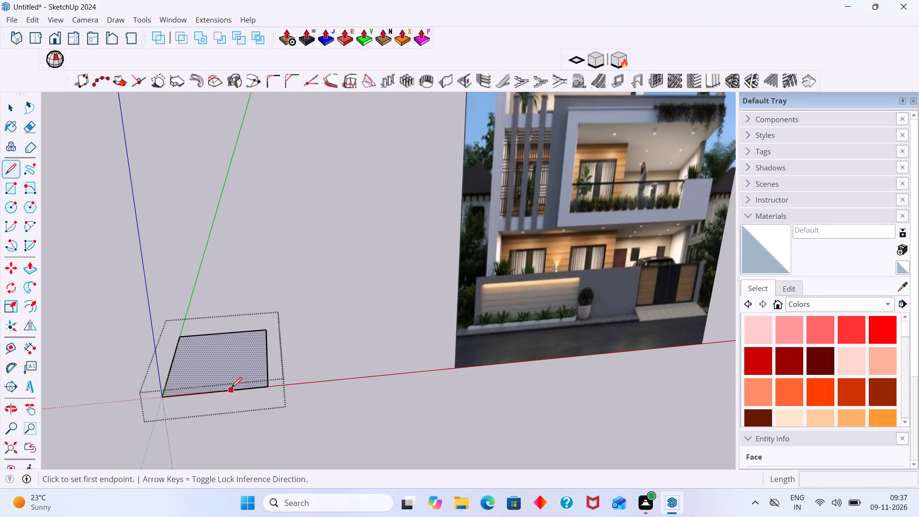
scroll(229, 388, "down", 3)
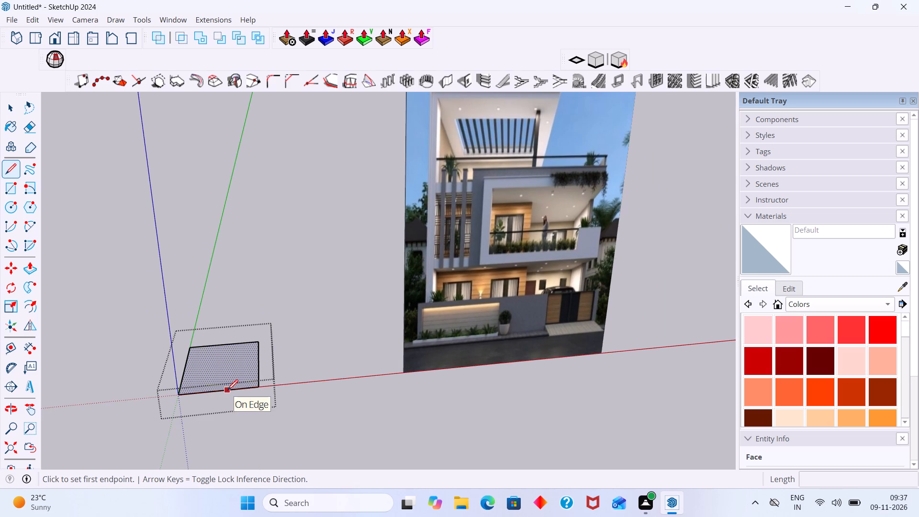
left_click(226, 390)
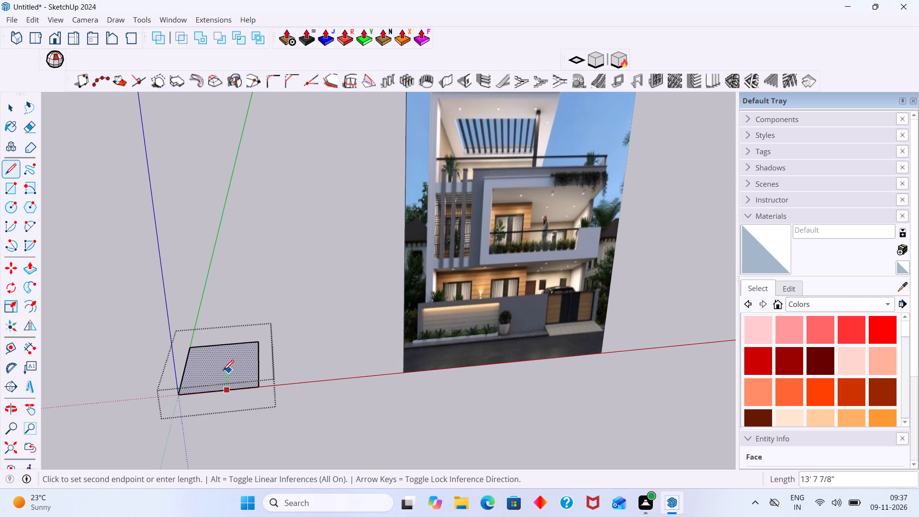
left_click(225, 374)
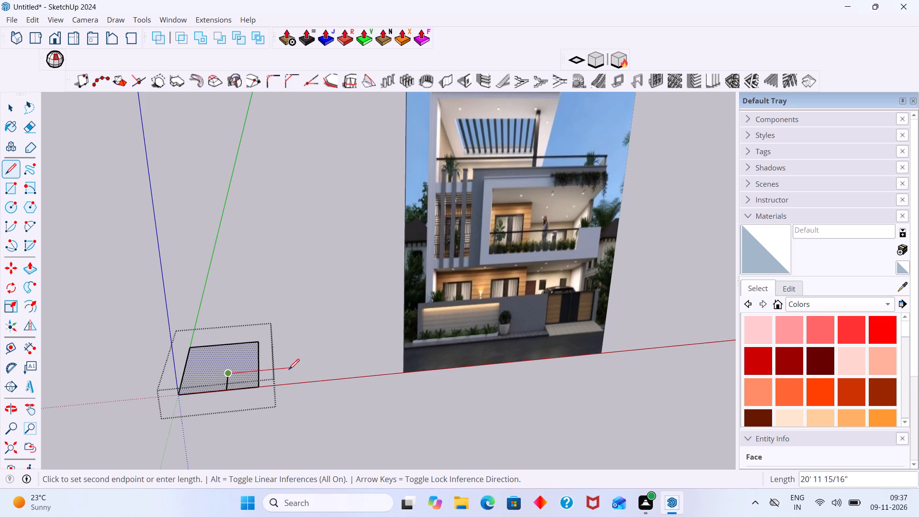
left_click(260, 373)
key("space")
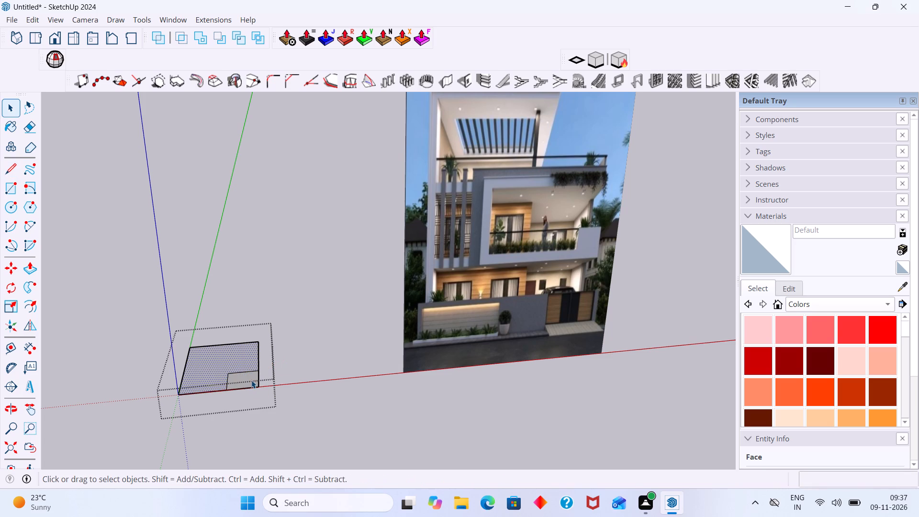
Delete the enclosed corner face nearest the house image and leave the group.
left_click(251, 380)
key("Delete")
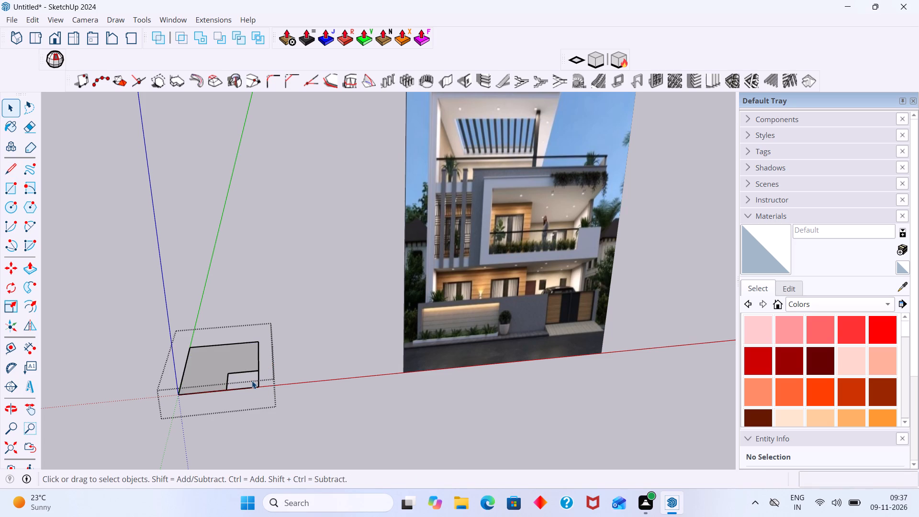
scroll(252, 381, "up", 3)
middle_click_drag(253, 384, 270, 434)
scroll(247, 390, "up", 4)
left_click(244, 387)
double_click(244, 387)
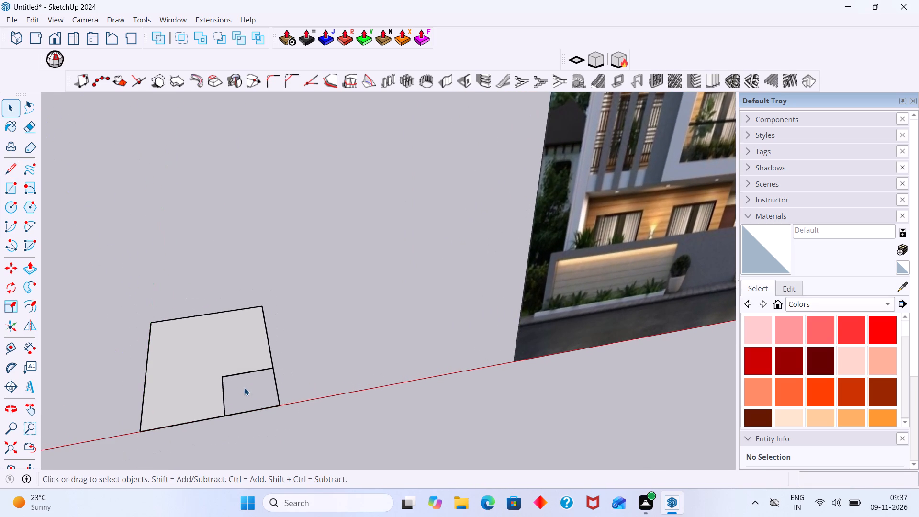
left_click(314, 377)
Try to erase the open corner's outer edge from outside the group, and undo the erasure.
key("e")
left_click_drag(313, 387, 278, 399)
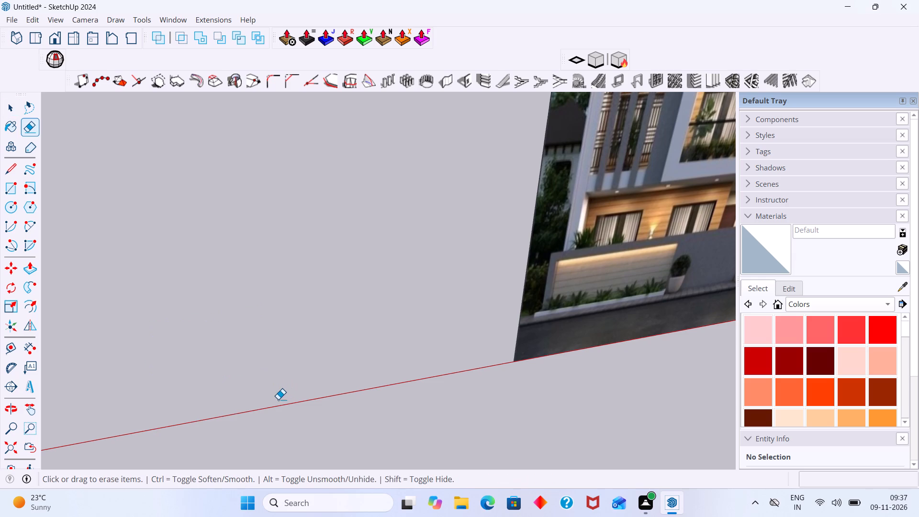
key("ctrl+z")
Reopen the base group and erase the two leftover outer edges at the removed corner, leaving an L-shaped outline.
key("space")
left_click(275, 376)
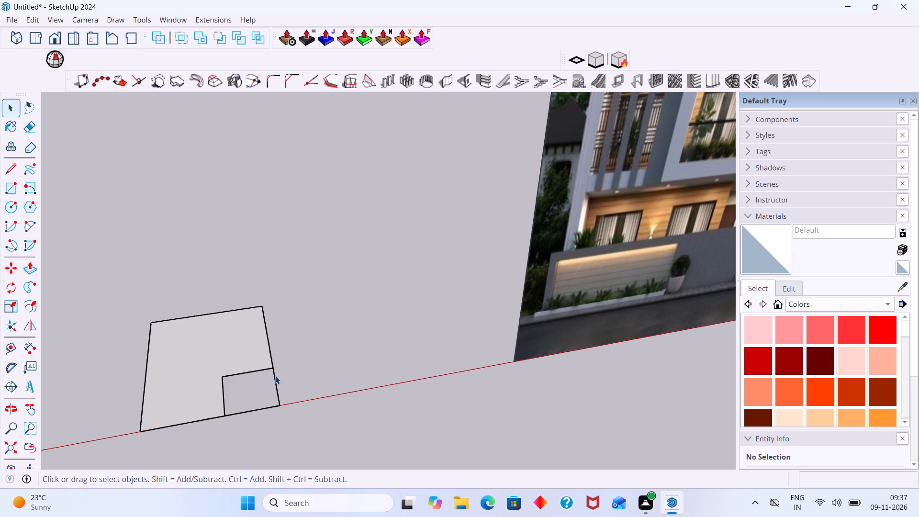
left_click(275, 376)
left_click(275, 376)
double_click(274, 382)
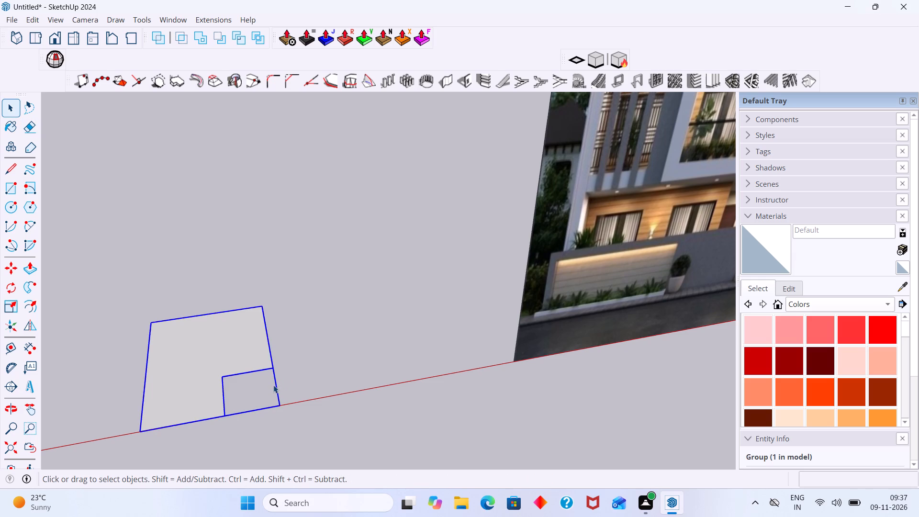
left_click(273, 385)
left_click(275, 385)
left_click(278, 386)
double_click(281, 404)
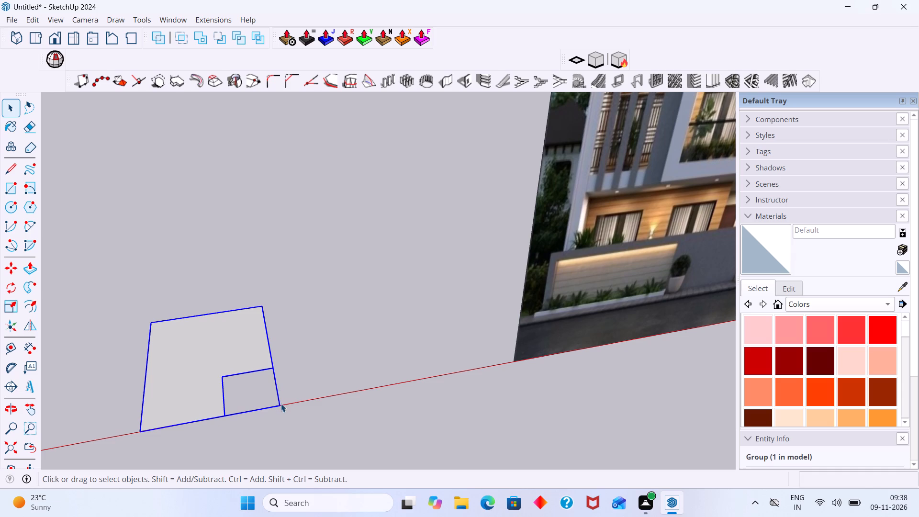
left_click(279, 400)
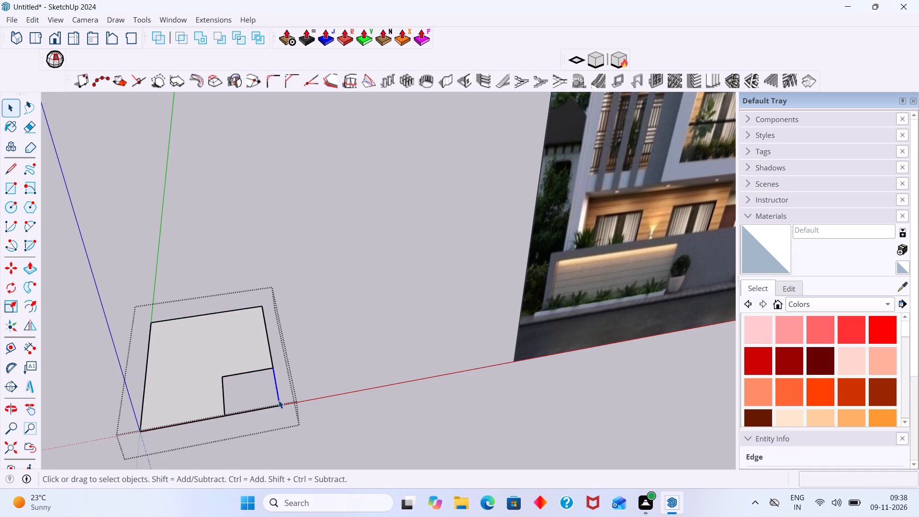
key("e")
left_click_drag(289, 386, 279, 394)
left_click_drag(275, 412, 275, 408)
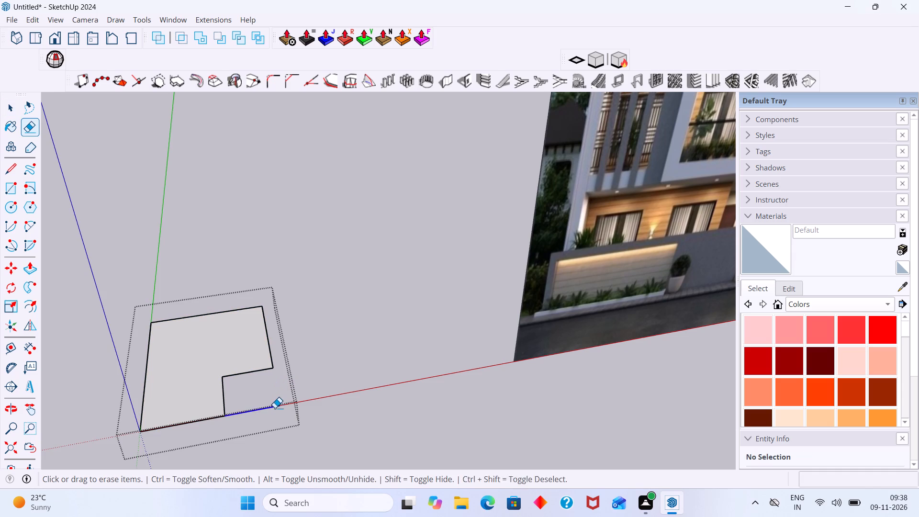
left_click_drag(275, 408, 274, 406)
key("space")
left_click(340, 341)
Inside the base group, offset the L-shaped face's outline inward by 9" and leave the group.
scroll(275, 368, "down", 4)
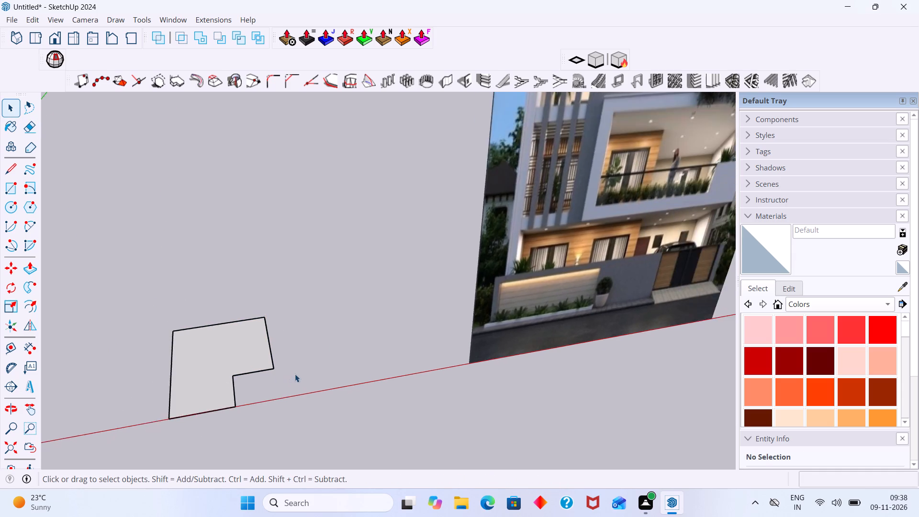
scroll(295, 374, "down", 4)
middle_click_drag(289, 377, 270, 368)
scroll(234, 355, "up", 3)
left_click(234, 355)
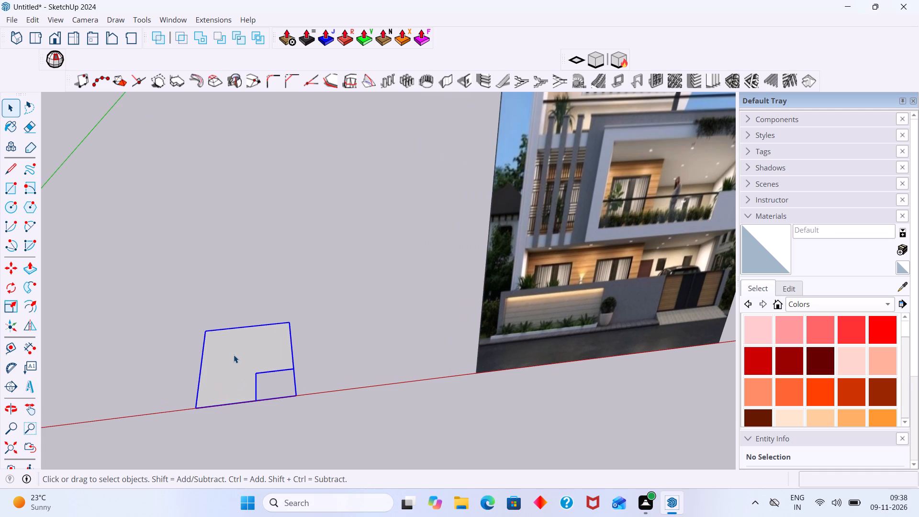
left_click(259, 365)
key("f")
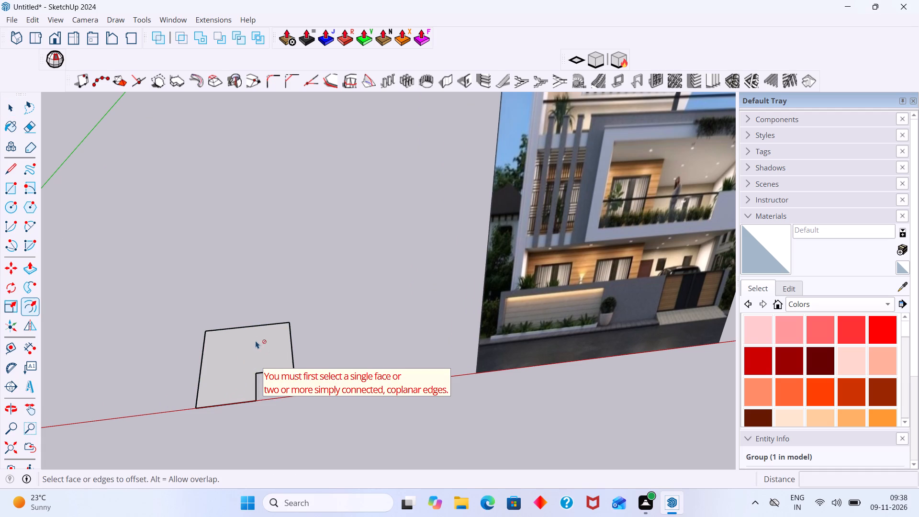
triple_click(258, 353)
left_click(257, 358)
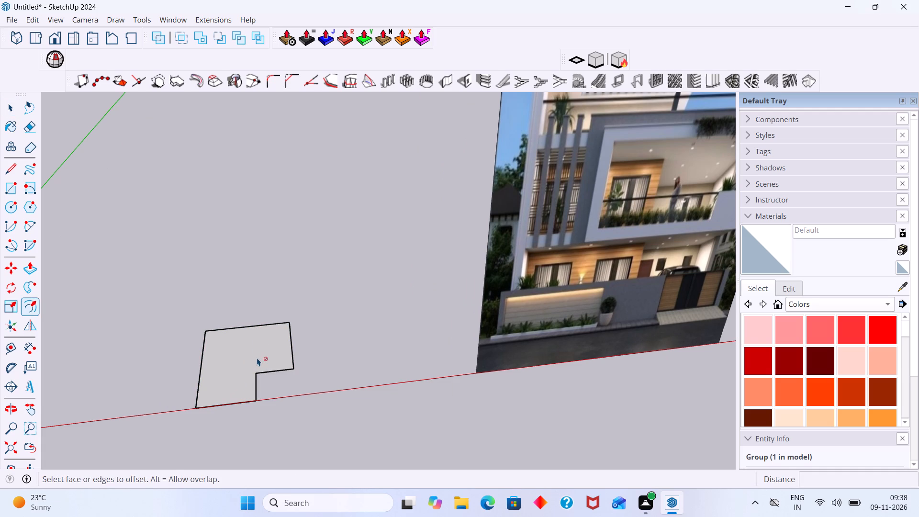
key("space")
triple_click(255, 358)
key("f")
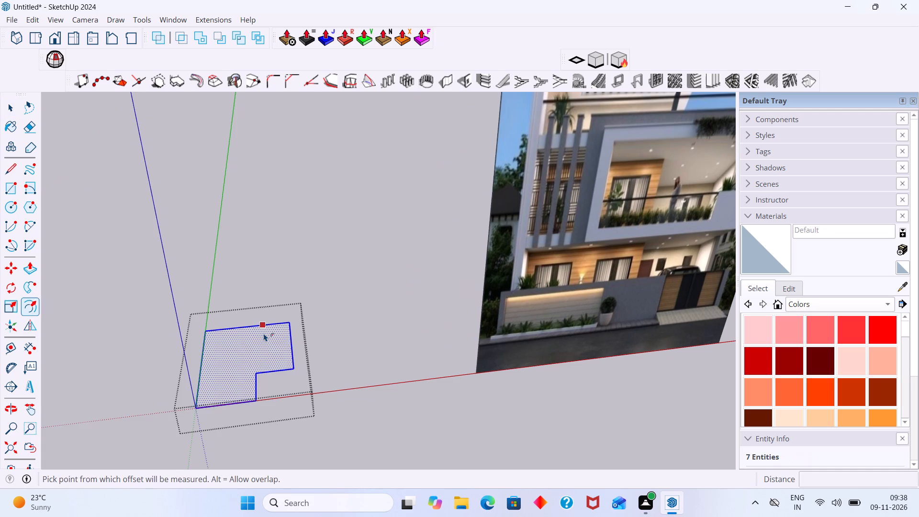
left_click(264, 333)
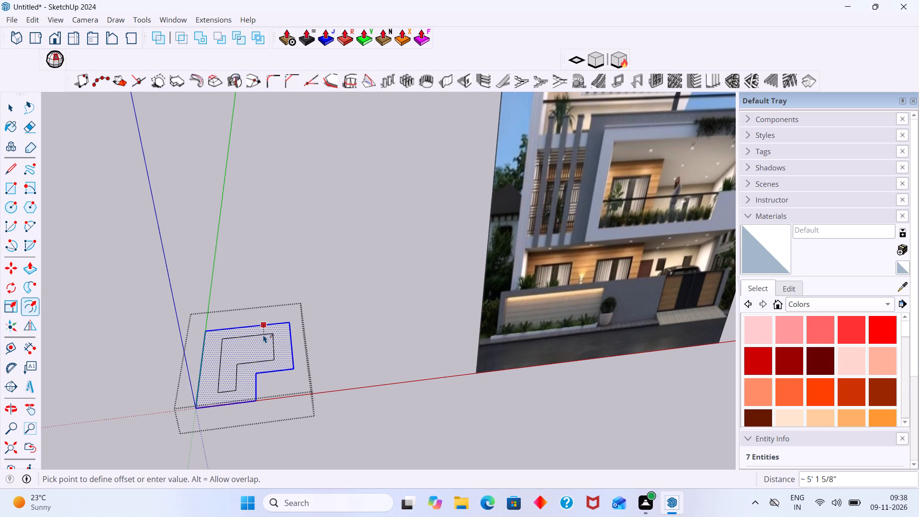
key("9")
key("shift+quotedbl")
key("Return")
key("space")
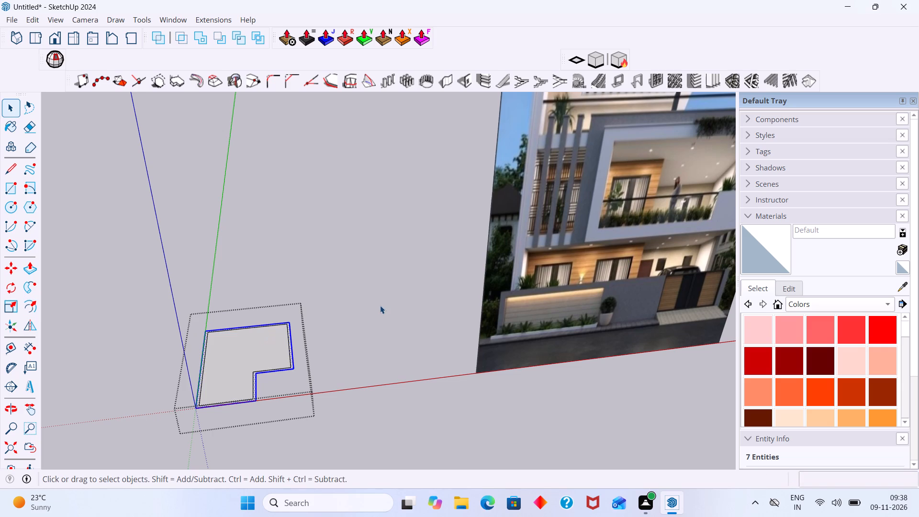
double_click(380, 305)
Reopen the base group, push/pull the narrow border face between the two outlines up 10' to raise the walls, and leave the group.
scroll(296, 366, "up", 2)
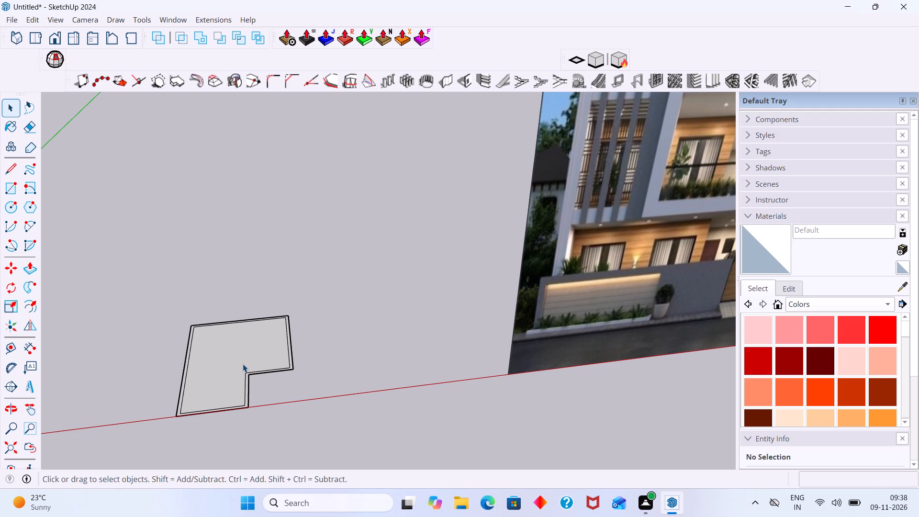
scroll(251, 355, "up", 3)
scroll(255, 354, "down", 3)
scroll(270, 360, "up", 4)
scroll(269, 360, "down", 7)
scroll(268, 360, "up", 7)
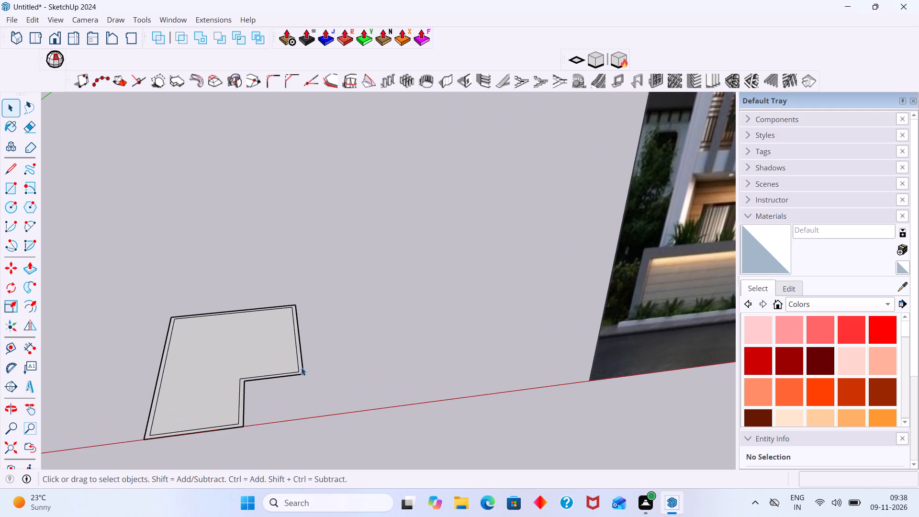
scroll(310, 371, "up", 2)
middle_click_drag(314, 390, 317, 408)
scroll(303, 378, "up", 6)
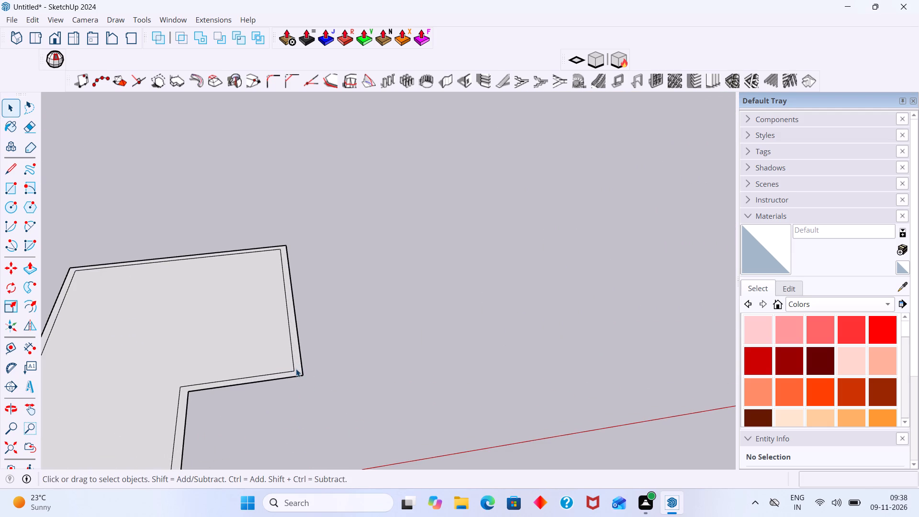
left_click(298, 369)
double_click(298, 368)
left_click(298, 368)
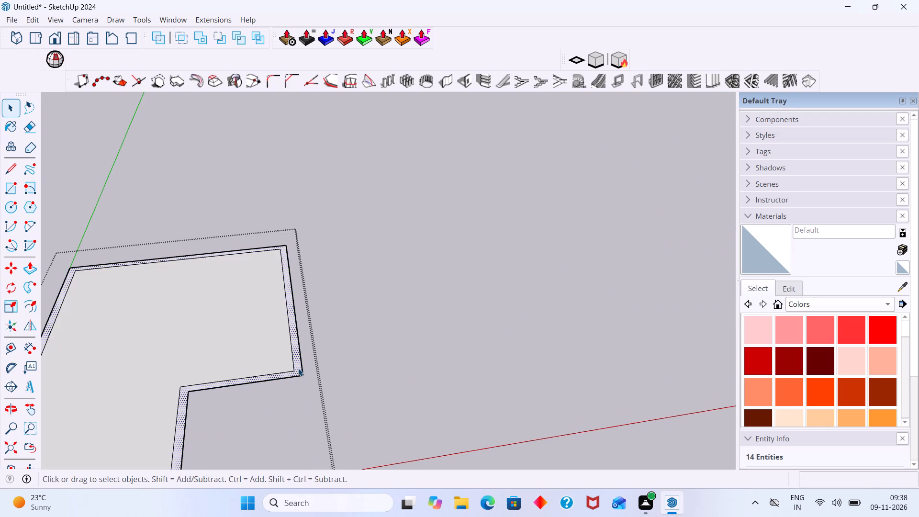
key("p")
left_click(298, 368)
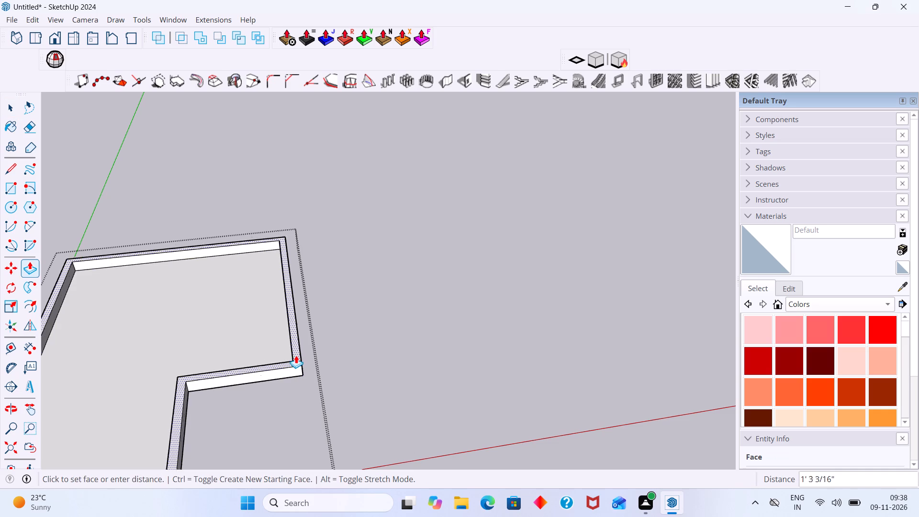
type("10")
key("apostrophe")
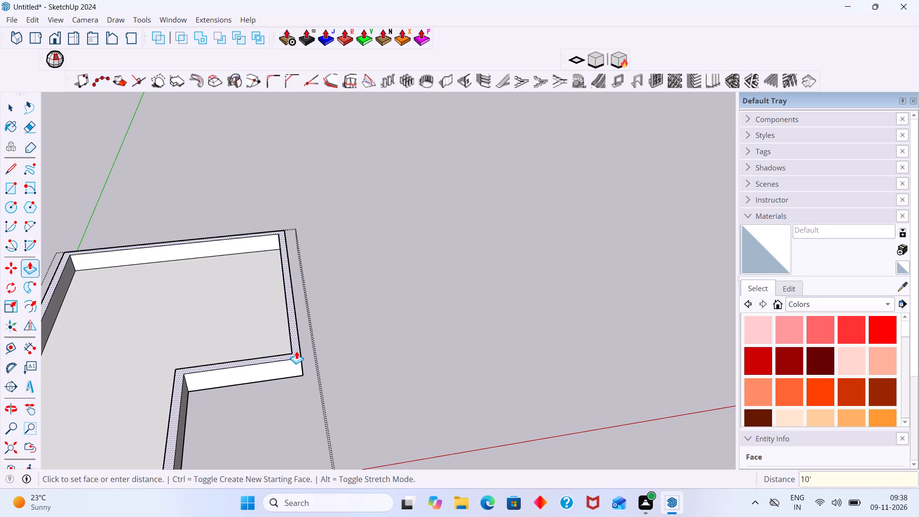
key("Return")
key("space")
left_click(413, 317)
Use Joint Push Pull to move the notch's front-facing outer wall face outward by 3' 3 1/8".
scroll(403, 323, "down", 2)
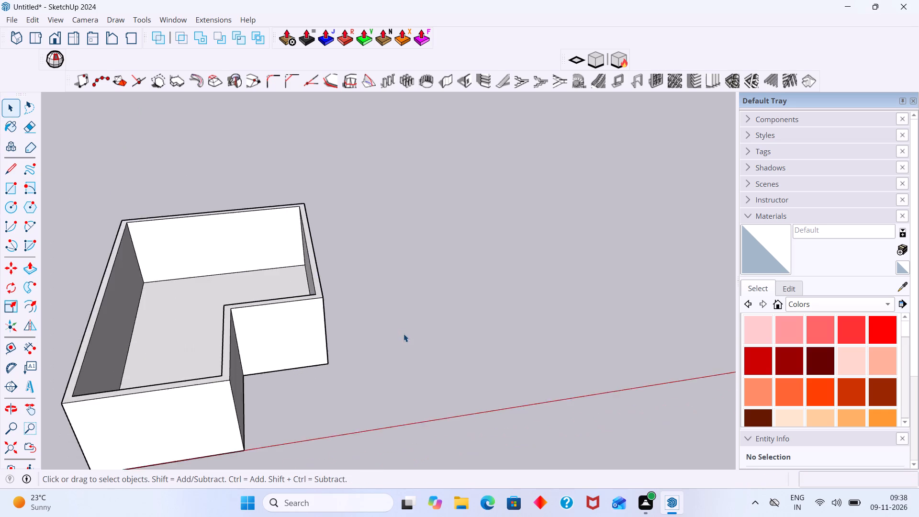
scroll(403, 334, "down", 19)
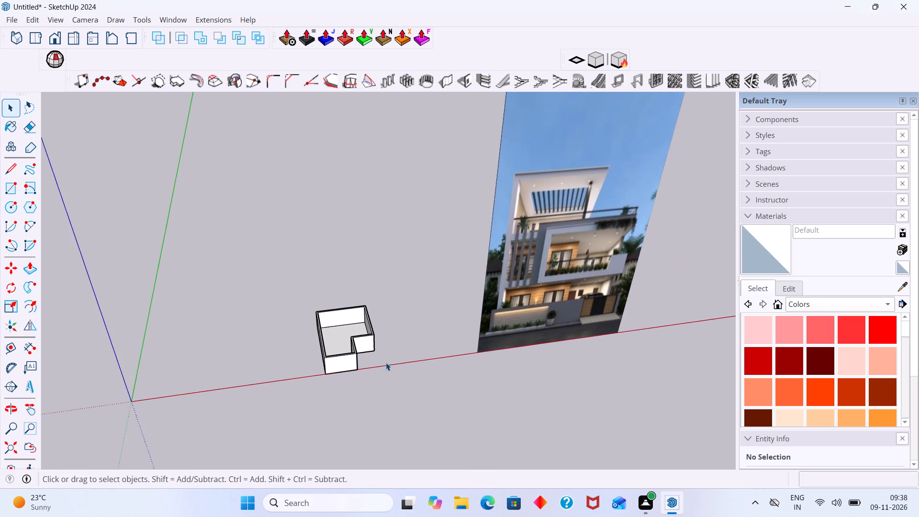
middle_click_drag(386, 362, 233, 337)
scroll(322, 327, "up", 10)
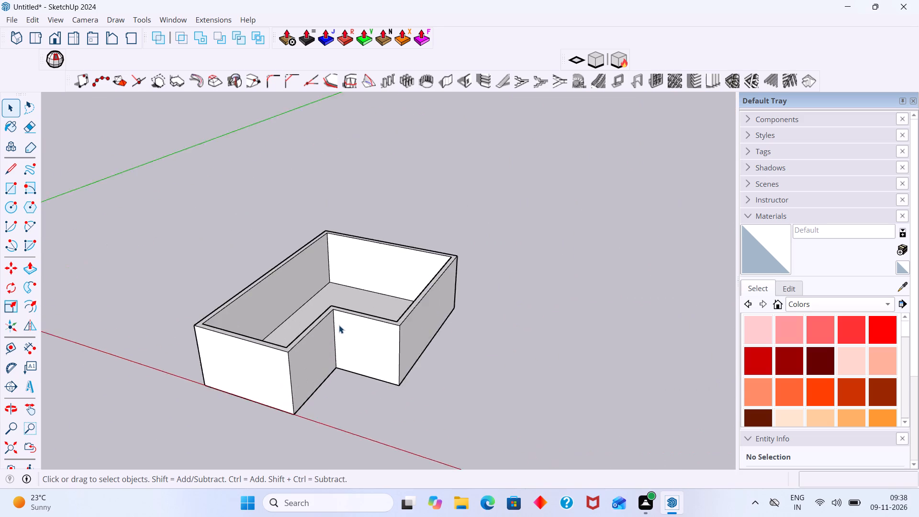
scroll(339, 325, "up", 7)
scroll(343, 325, "down", 2)
middle_click_drag(353, 356, 421, 347)
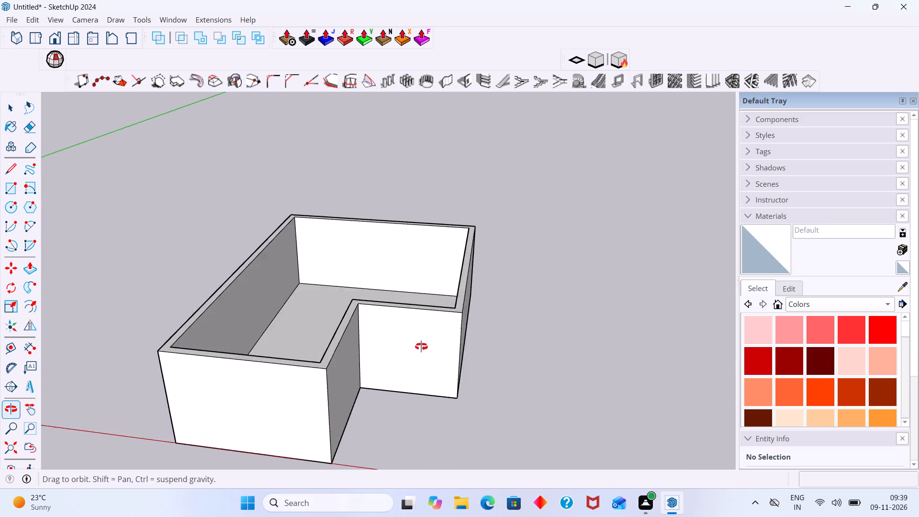
middle_click_drag(421, 347, 362, 340)
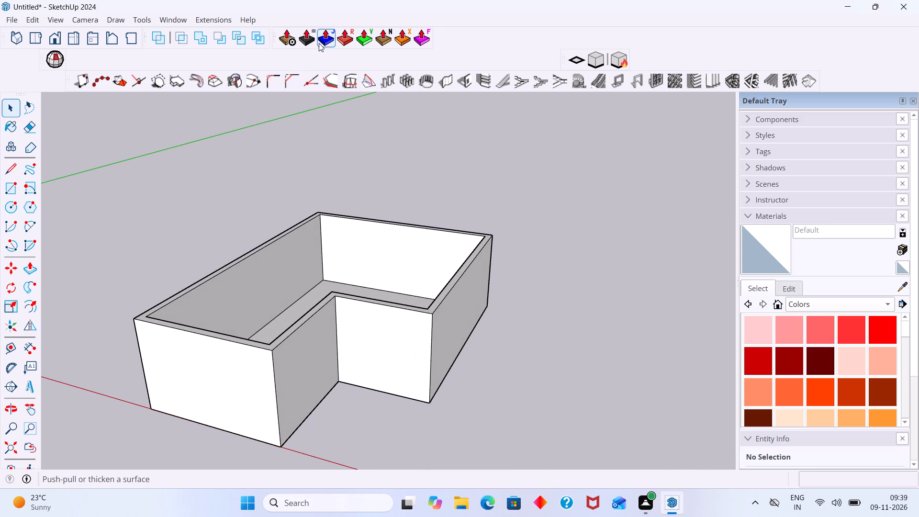
left_click(324, 40)
left_click(392, 356)
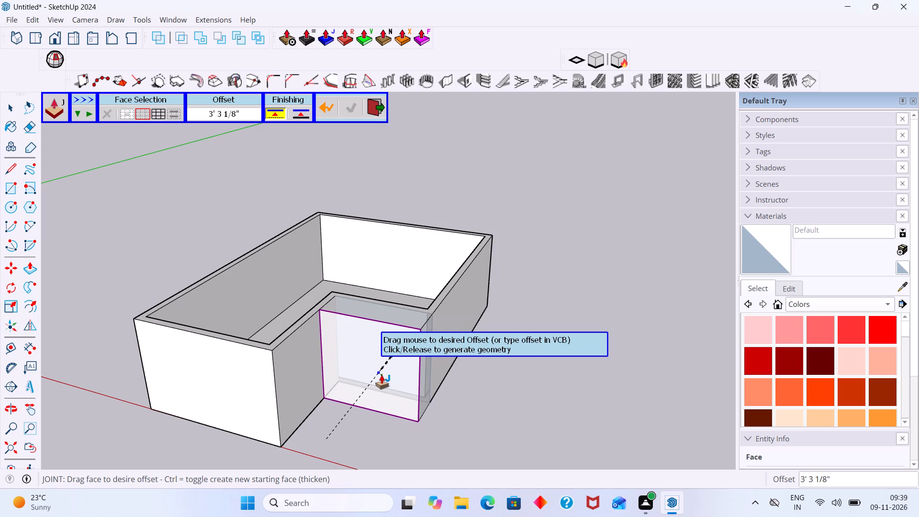
left_click(381, 375)
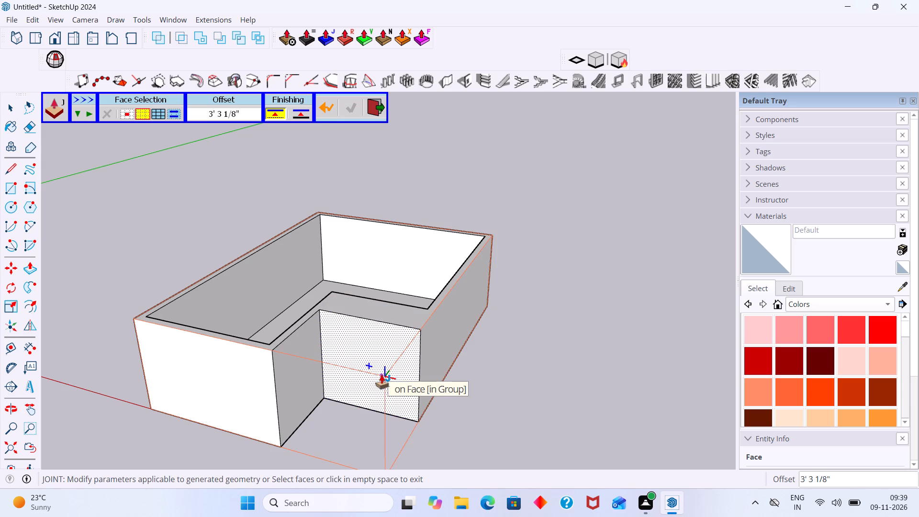
key("space")
Place a guide line 9" inward from the top outer edge of the thickened notch wall.
middle_click_drag(448, 342, 587, 383)
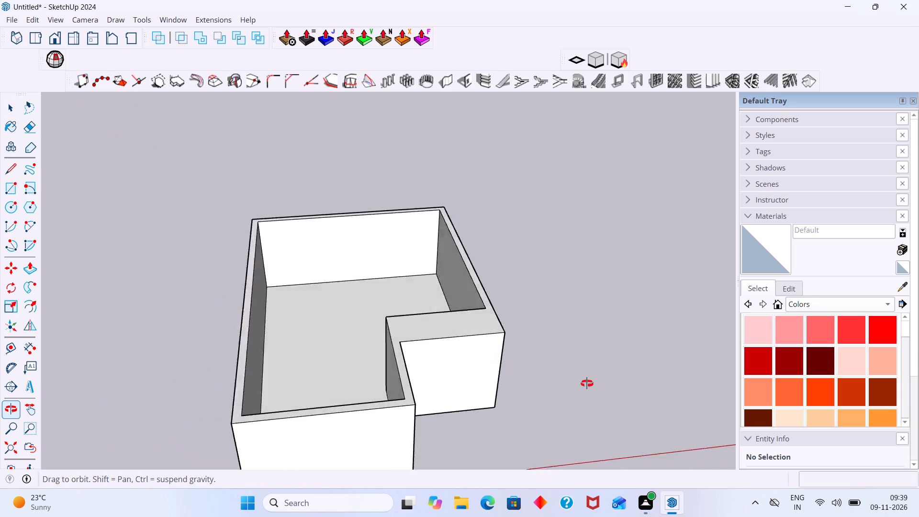
middle_click_drag(587, 383, 699, 389)
middle_click_drag(529, 344, 628, 393)
scroll(444, 281, "up", 4)
middle_click_drag(450, 277, 617, 268)
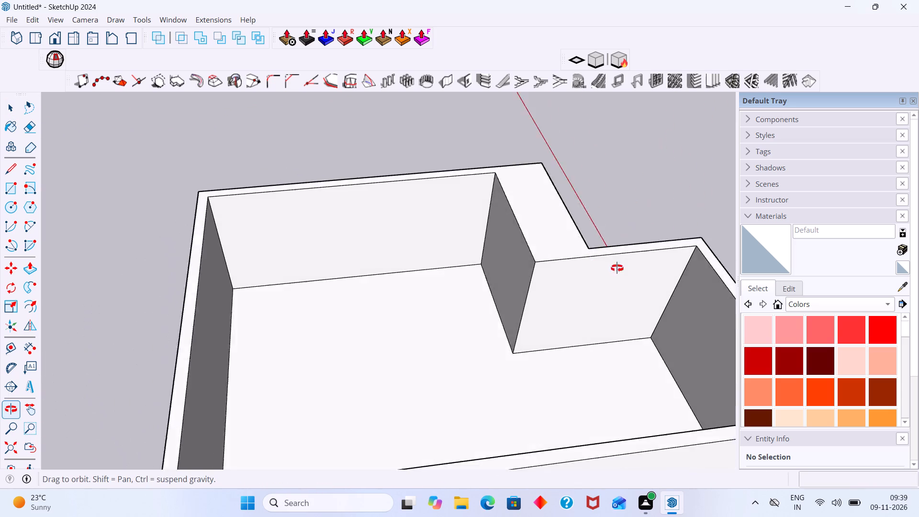
middle_click_drag(617, 268, 627, 264)
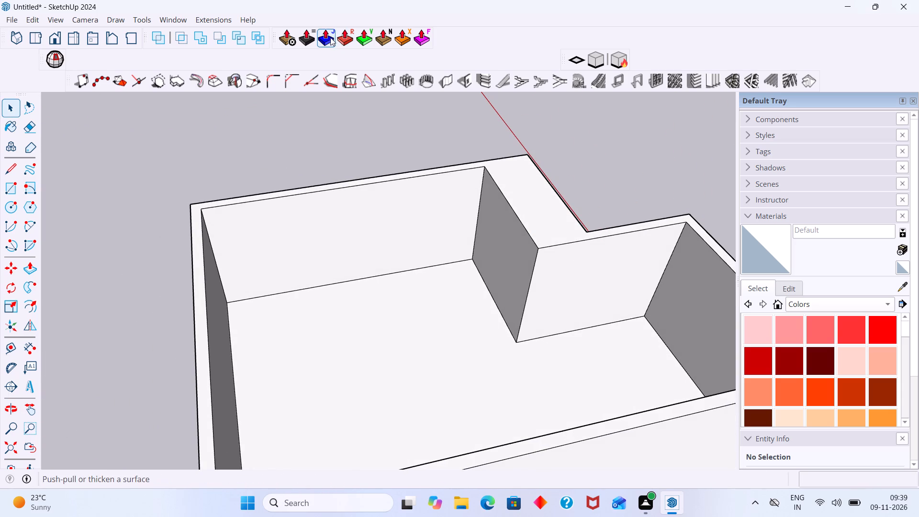
key("t")
left_click(576, 221)
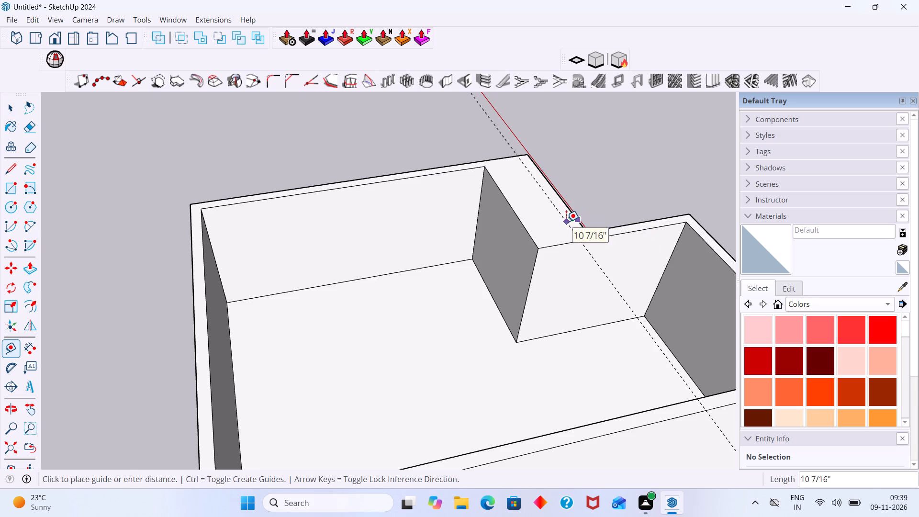
key("9")
key("shift+quotedbl")
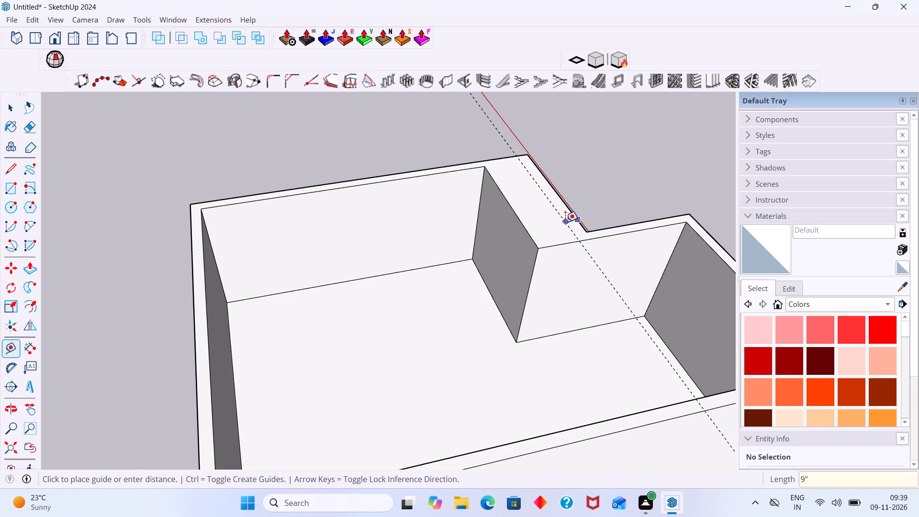
key("Return")
key("space")
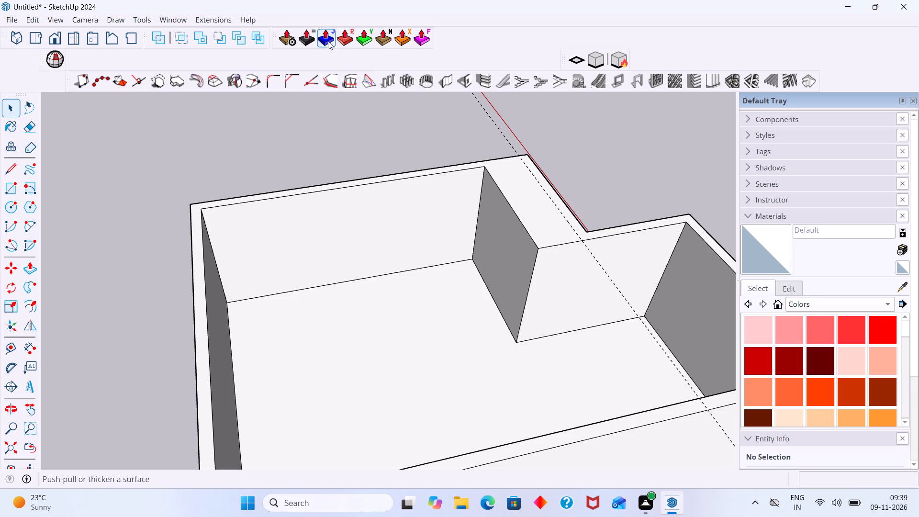
Use Joint Push Pull to move the thickened notch wall's inner face to the guide line, an offset of -3' 3 1/8".
left_click(328, 41)
left_click(506, 225)
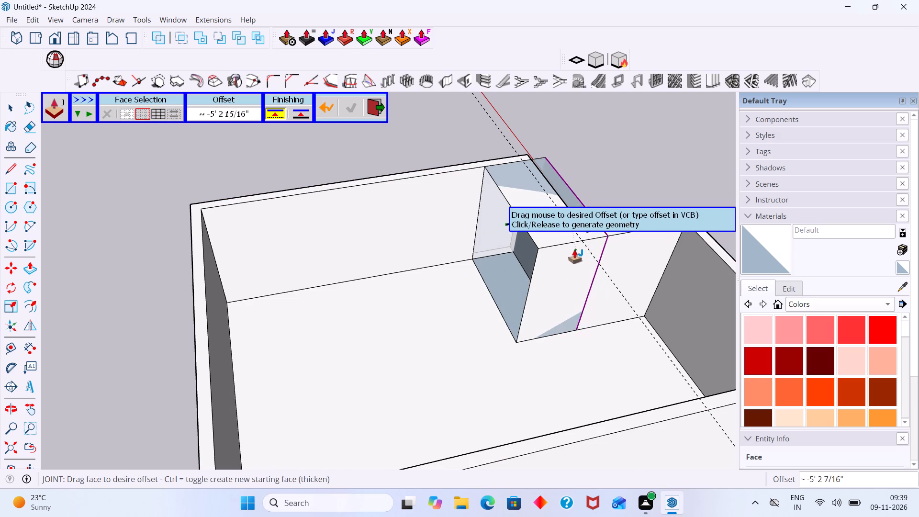
scroll(574, 249, "down", 1)
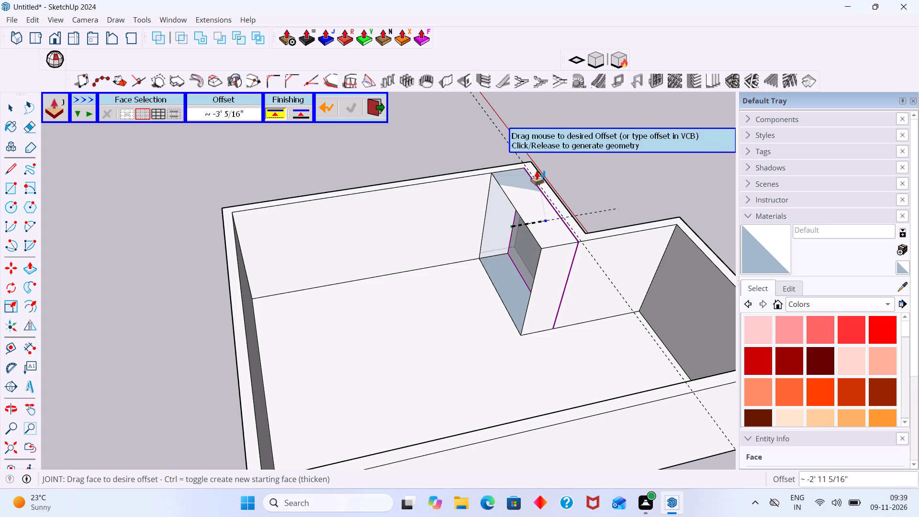
scroll(522, 160, "up", 3)
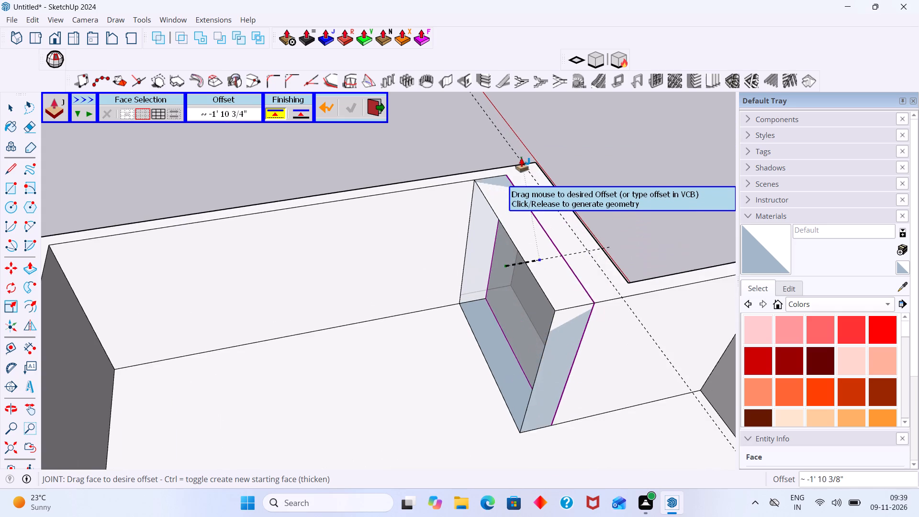
scroll(521, 158, "up", 3)
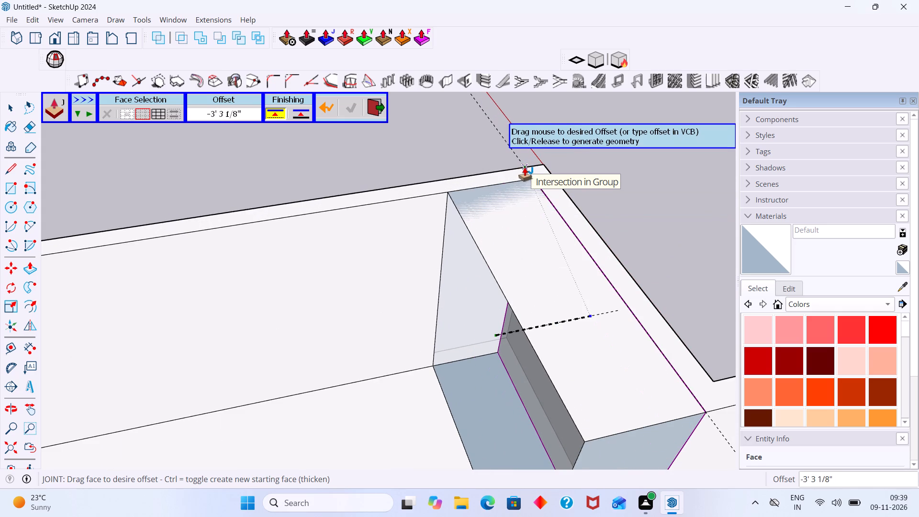
left_click(525, 168)
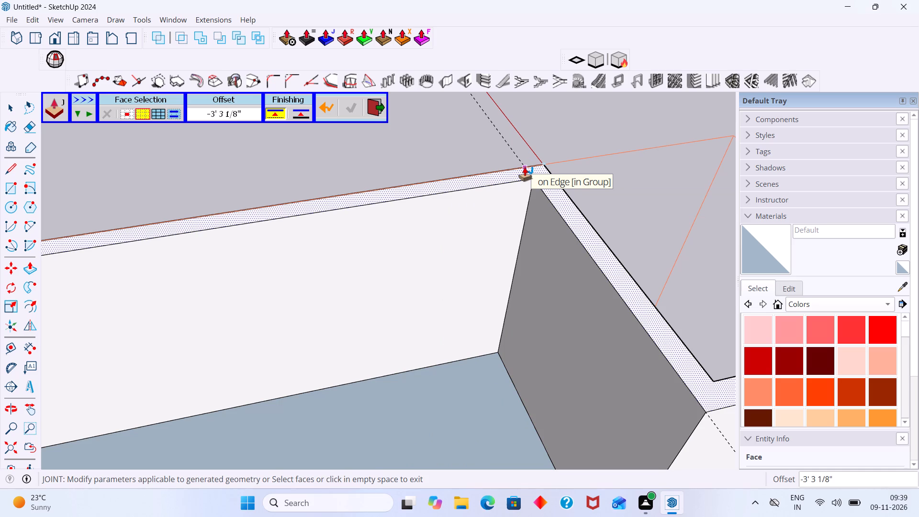
key("space")
scroll(570, 203, "down", 16)
middle_click_drag(646, 329, 543, 311)
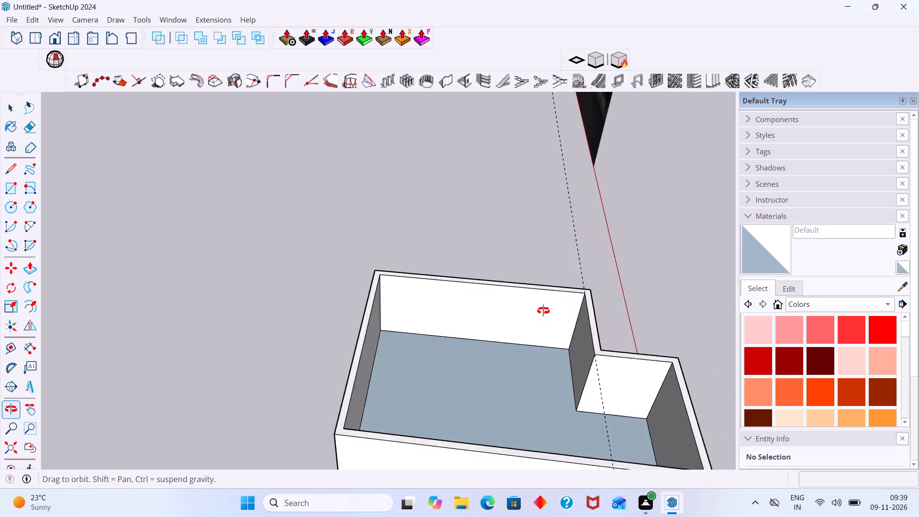
middle_click_drag(543, 311, 310, 242)
scroll(391, 311, "up", 3)
middle_click_drag(403, 312, 279, 317)
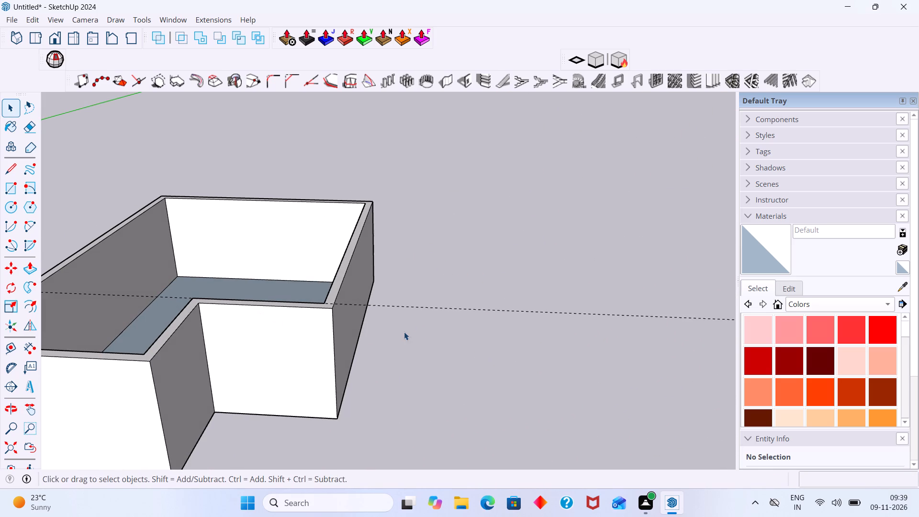
Erase the guide line running along the thickened notch wall.
key("e")
left_click_drag(484, 272, 485, 335)
scroll(421, 322, "down", 2)
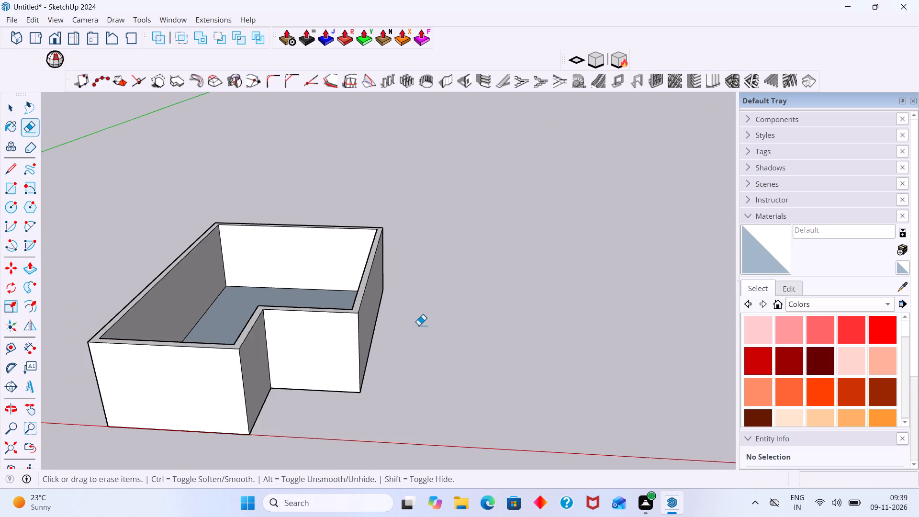
scroll(419, 325, "down", 7)
key("space")
Open the wall group, delete the floor face enclosed by the walls, and leave the group.
middle_click_drag(329, 280, 370, 393)
scroll(233, 296, "up", 3)
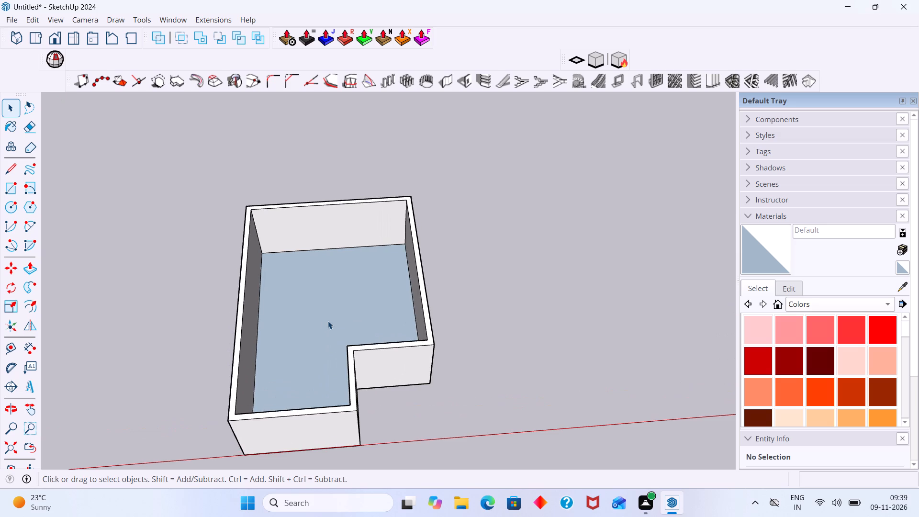
double_click(330, 318)
scroll(331, 317, "up", 1)
triple_click(331, 317)
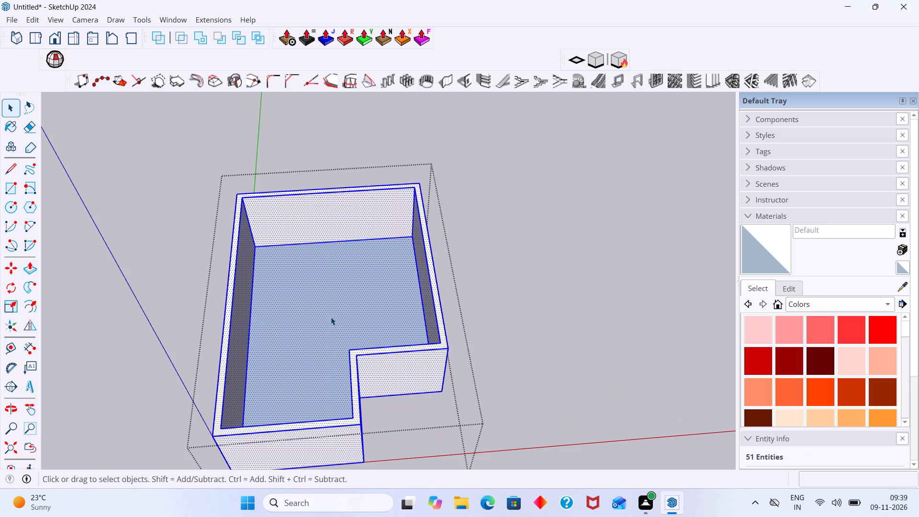
left_click(331, 317)
key("Delete")
scroll(329, 317, "down", 3)
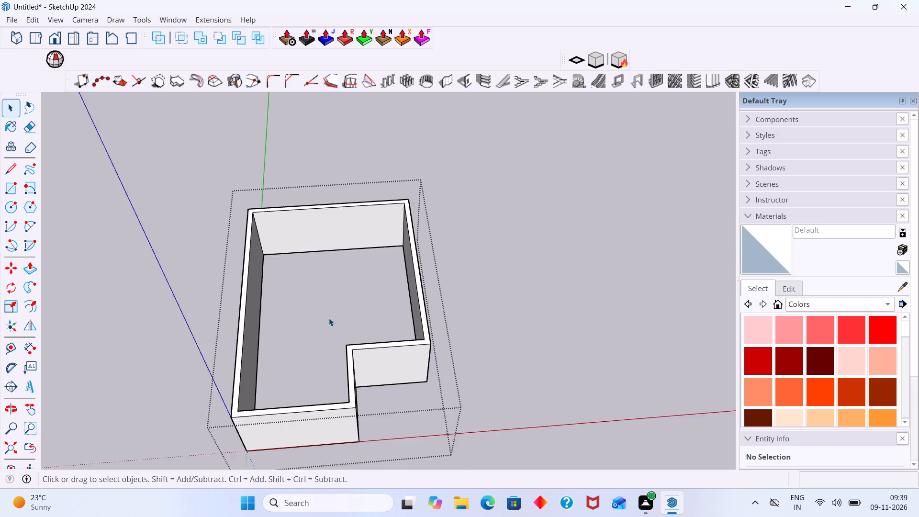
middle_click_drag(330, 316, 374, 208)
middle_click_drag(419, 314, 366, 249)
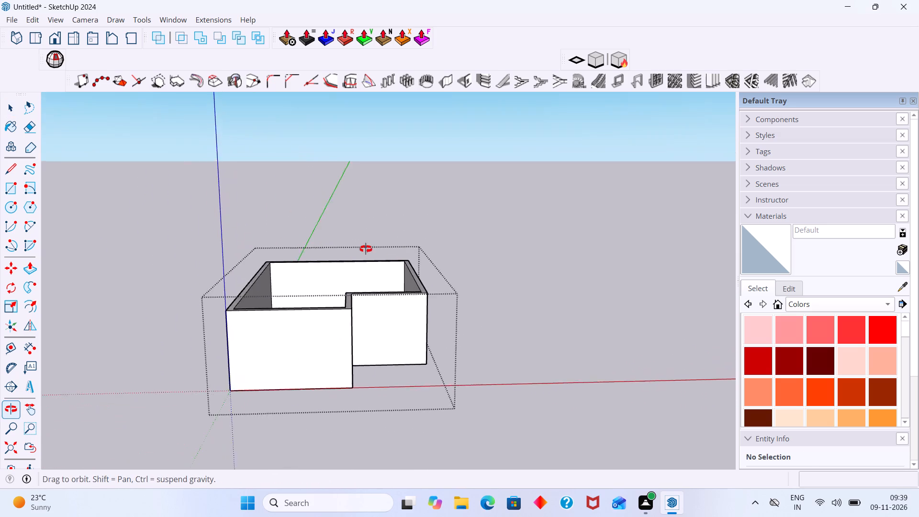
middle_click_drag(366, 249, 361, 242)
middle_click(419, 270)
left_click(490, 282)
Examine the L-shaped wall shell from the front and compare it with the upright facade reference image.
middle_click_drag(474, 303, 414, 274)
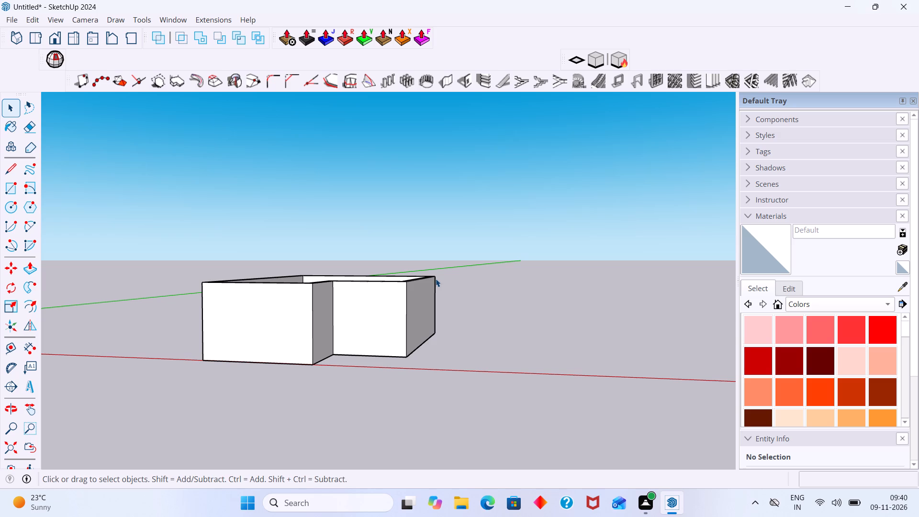
scroll(401, 293, "down", 4)
scroll(448, 352, "down", 4)
middle_click_drag(446, 351, 473, 411)
scroll(467, 384, "down", 3)
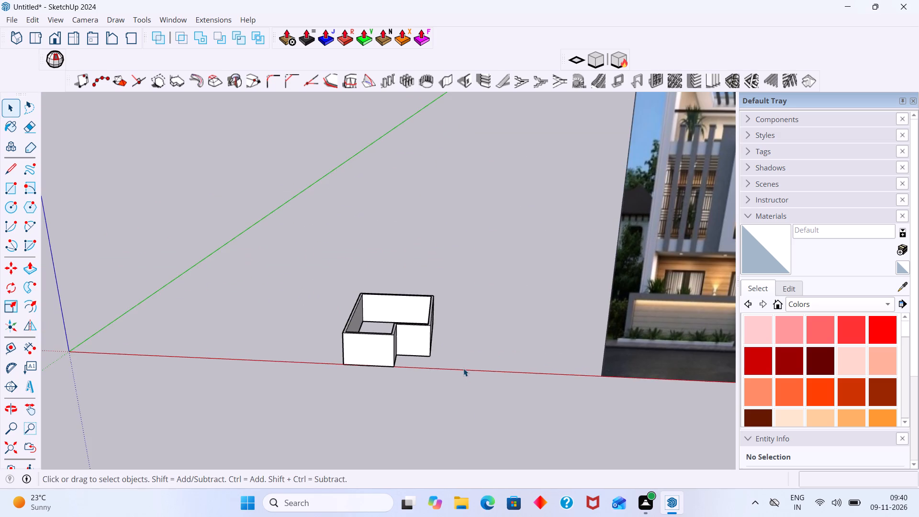
middle_click_drag(463, 368, 372, 404, "shift")
scroll(374, 400, "down", 4)
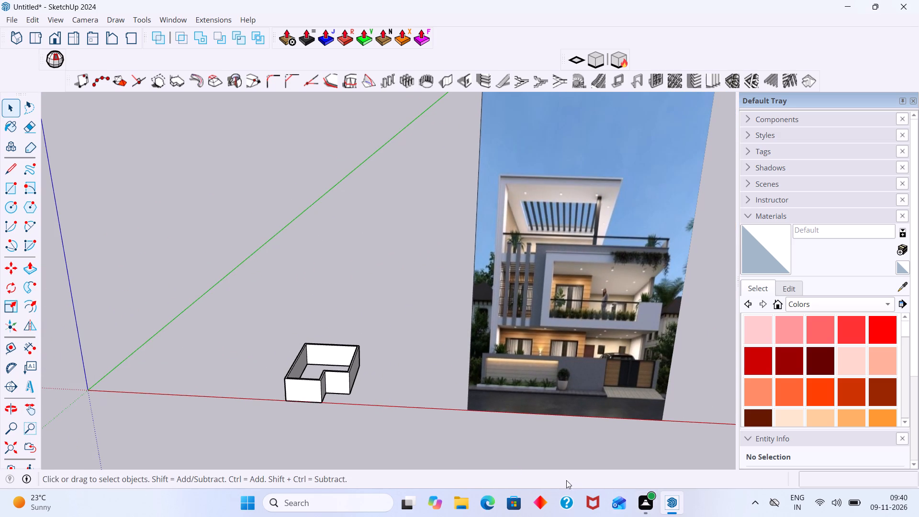
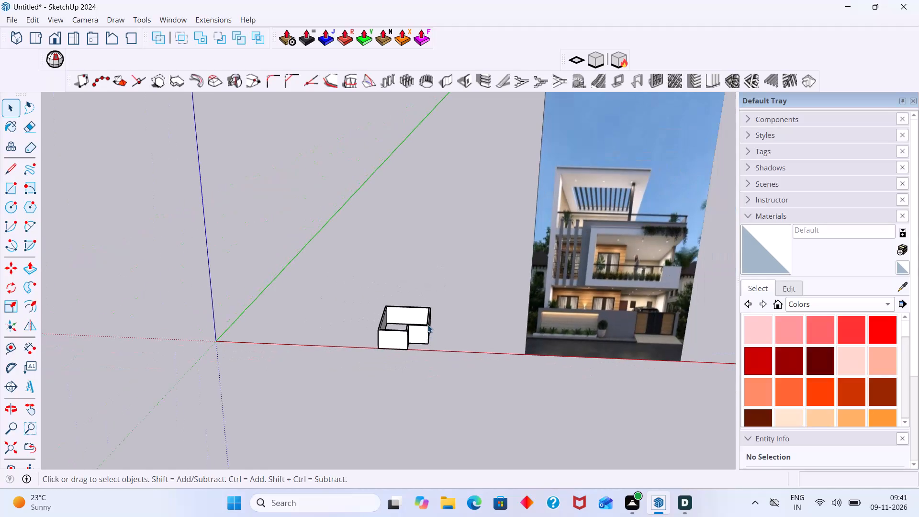
Examine the front of the L-shaped wall shell against the ground floor of the facade reference image.
scroll(426, 325, "down", 3)
middle_click_drag(425, 325, 384, 326, "shift")
scroll(377, 340, "up", 2)
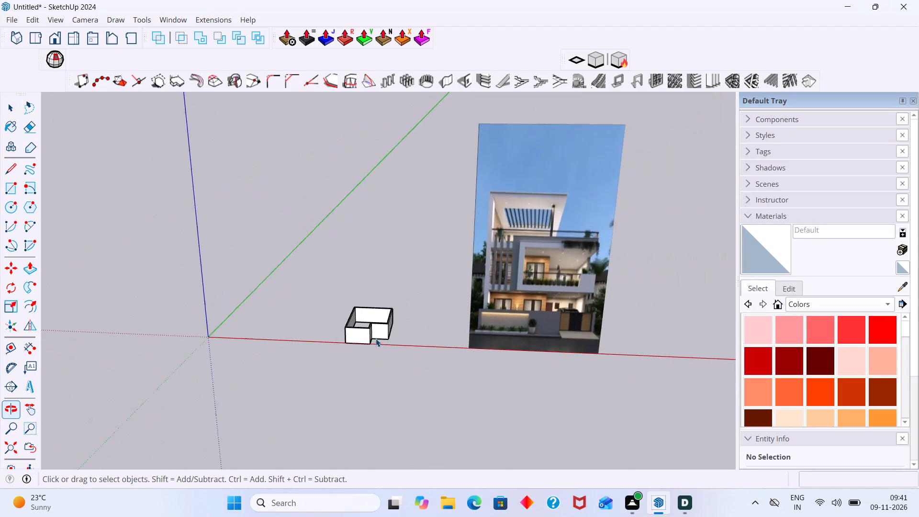
scroll(376, 338, "up", 5)
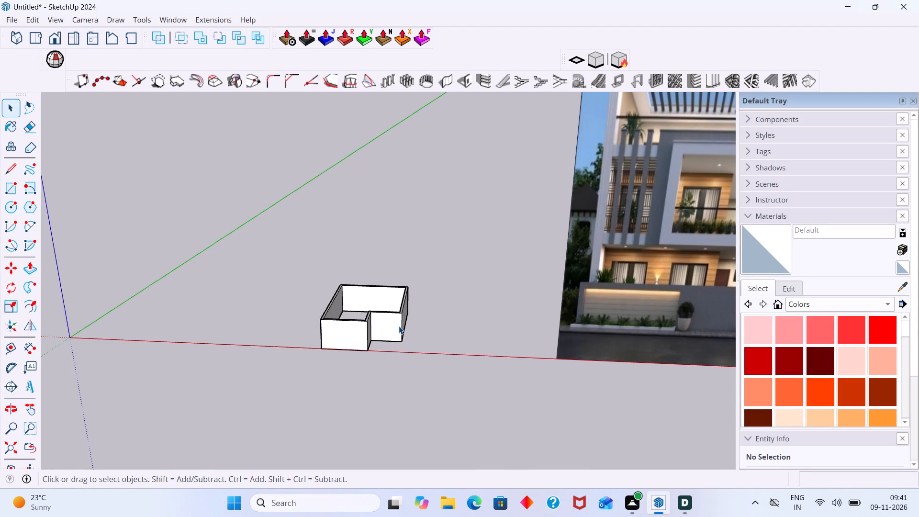
scroll(435, 331, "up", 1)
scroll(435, 327, "down", 5)
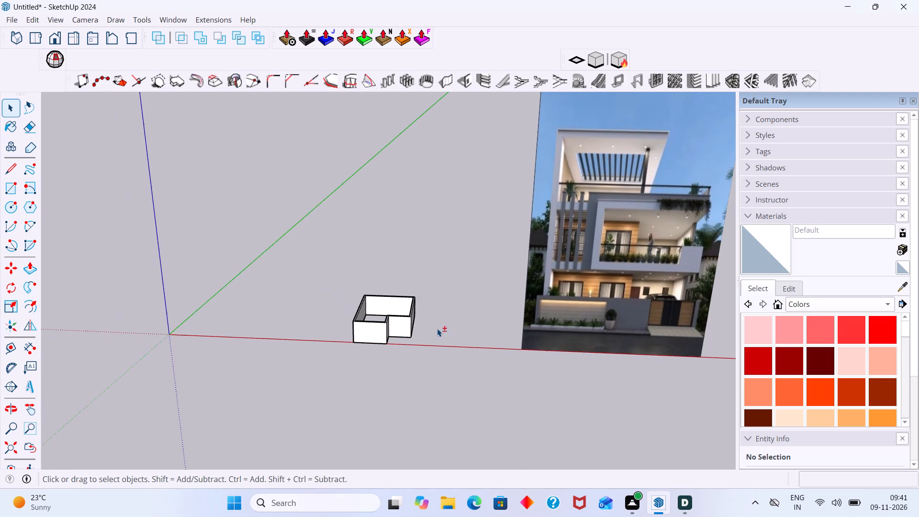
middle_click_drag(437, 328, 336, 335, "shift")
scroll(331, 336, "up", 1)
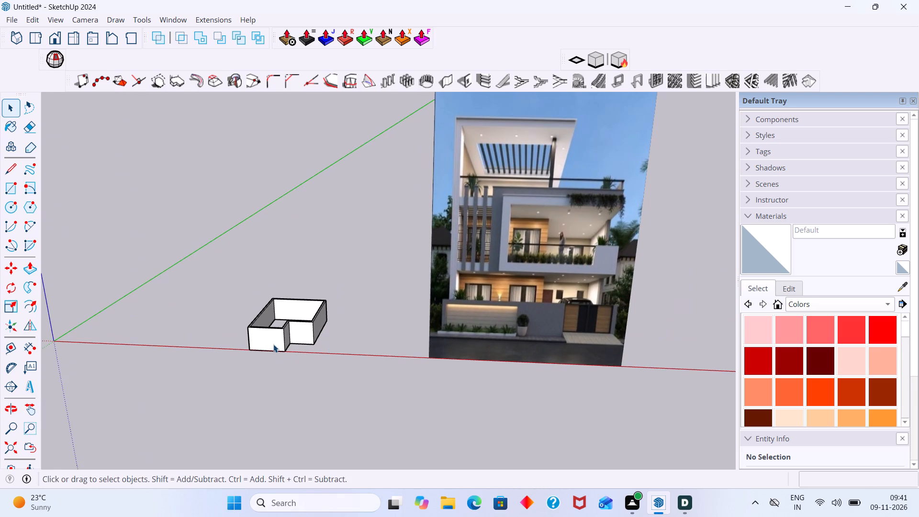
middle_click_drag(283, 343, 291, 339)
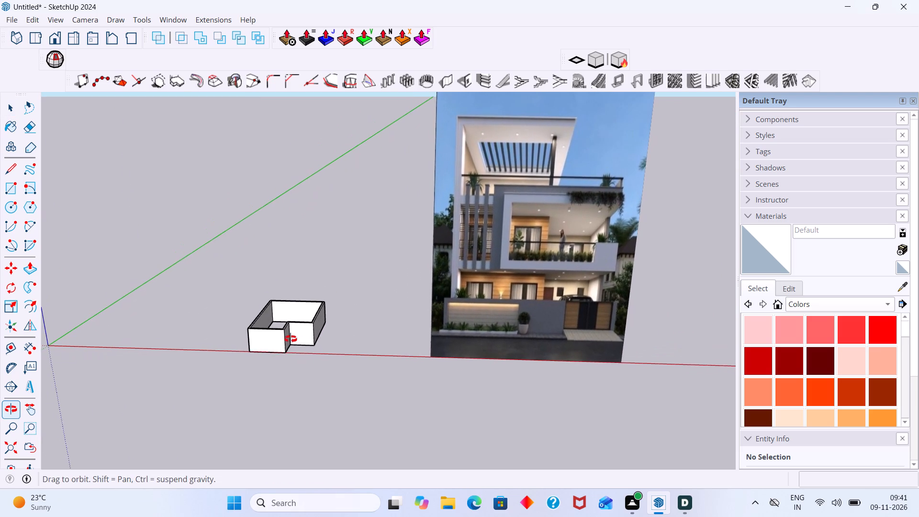
middle_click_drag(291, 339, 290, 339)
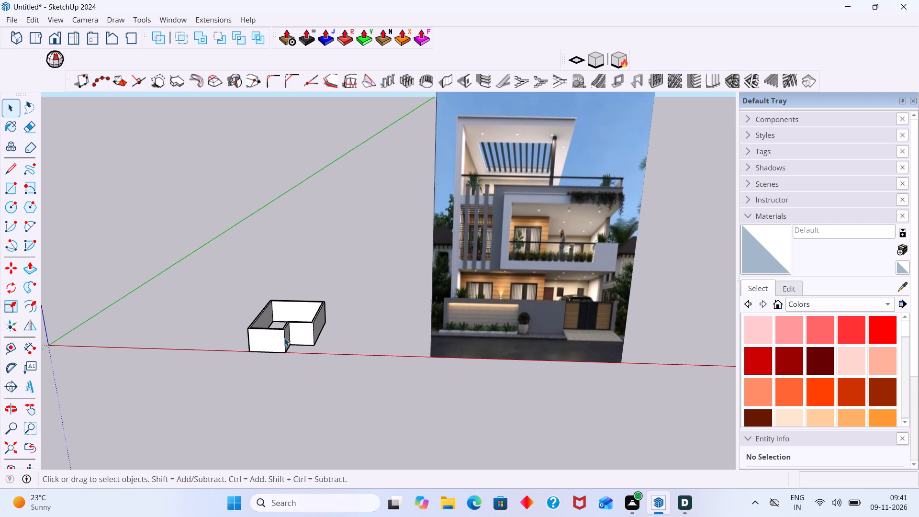
scroll(290, 327, "up", 1)
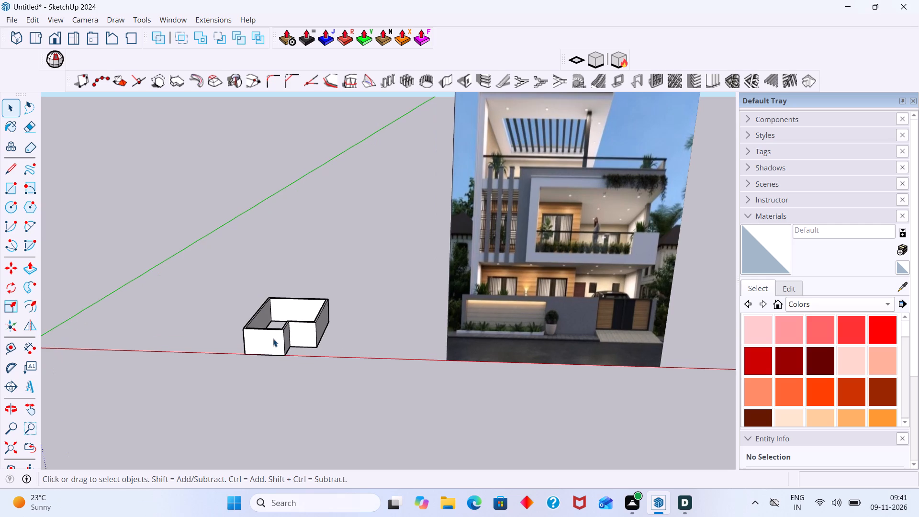
middle_click_drag(277, 346, 330, 337)
scroll(276, 337, "up", 2)
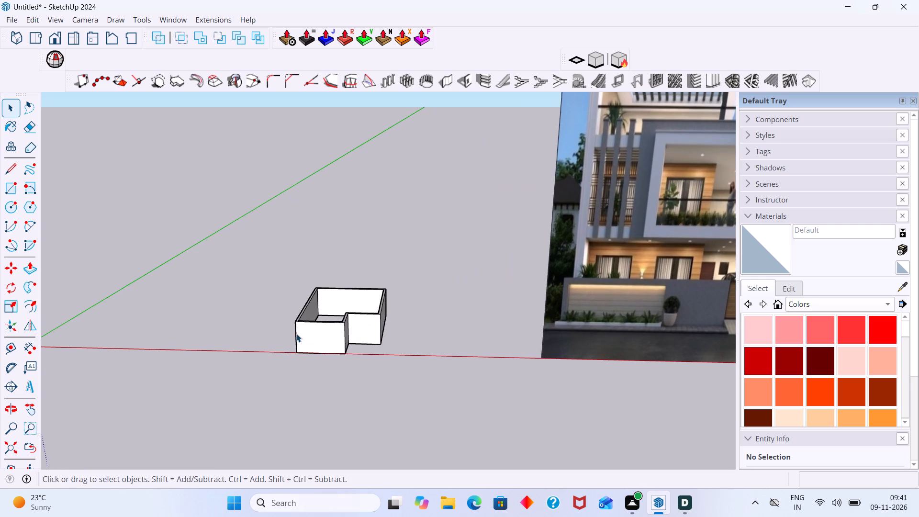
scroll(330, 328, "down", 2)
scroll(321, 338, "up", 1)
scroll(320, 337, "down", 3)
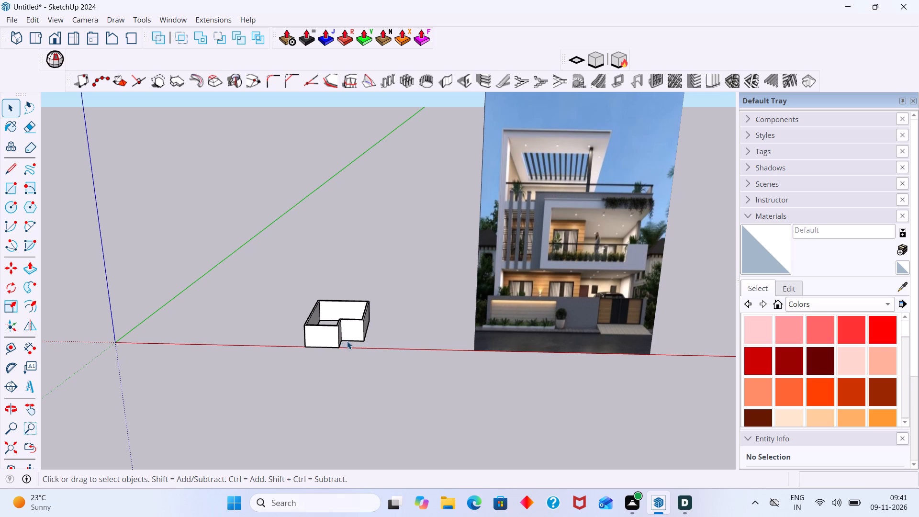
scroll(323, 342, "up", 2)
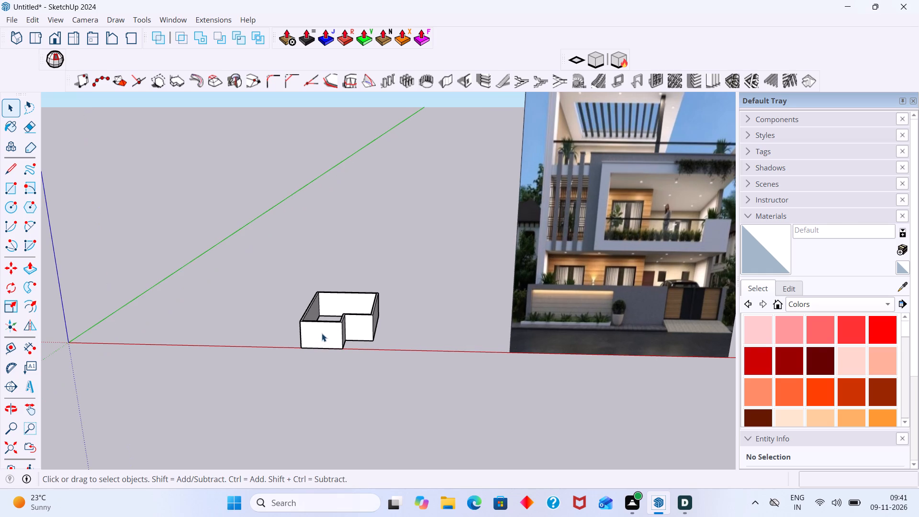
Place a vertical guide on the projecting front wall about 2' 8" from its outer corner edge nearest the origin.
key("t")
scroll(308, 338, "up", 3)
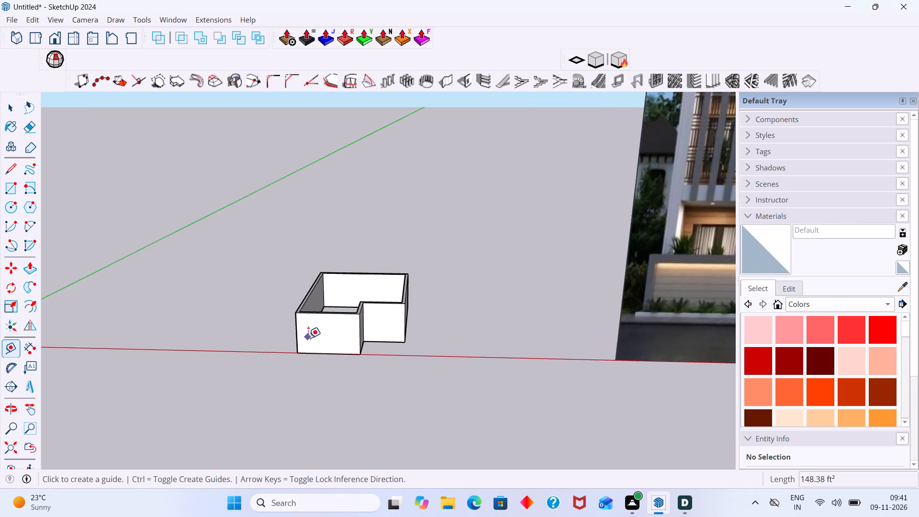
scroll(308, 338, "up", 4)
left_click(292, 337)
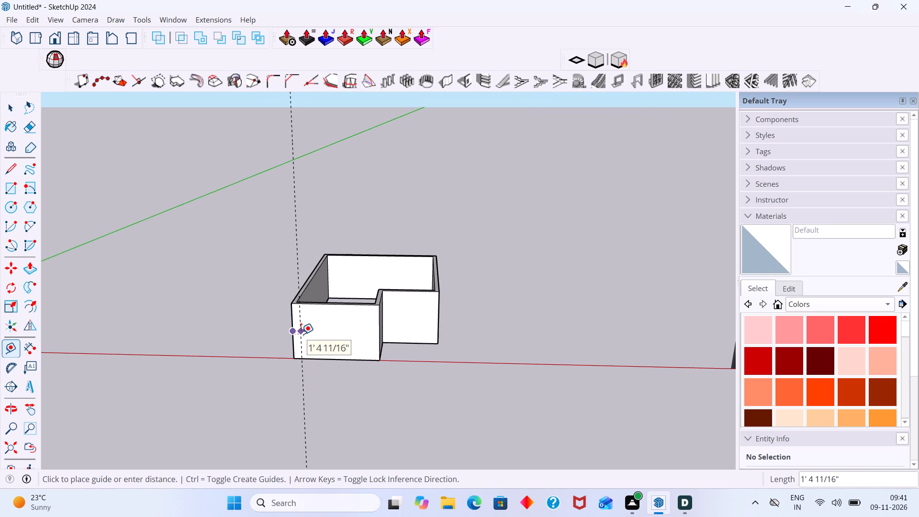
scroll(301, 334, "down", 5)
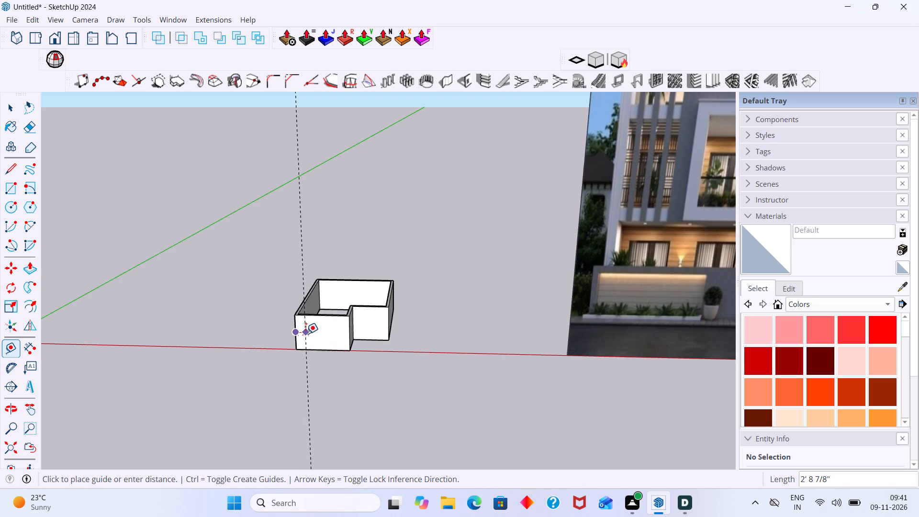
scroll(306, 334, "down", 3)
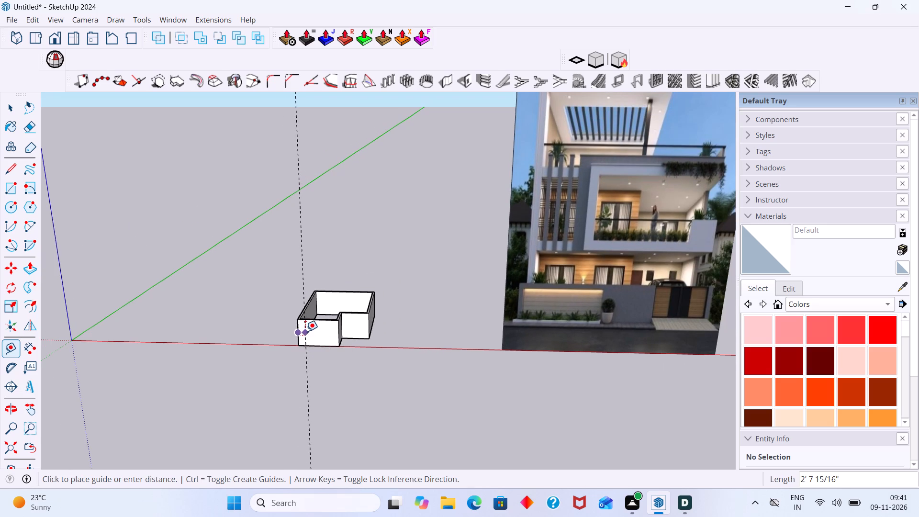
left_click(305, 331)
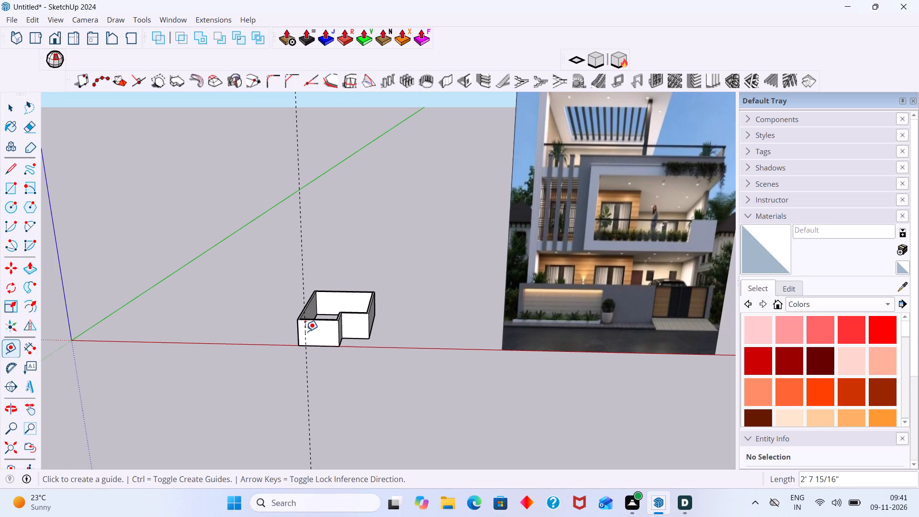
key("space")
Add a second vertical guide on the front wall, offset 5' from the first guide and away from the origin.
scroll(308, 333, "up", 10)
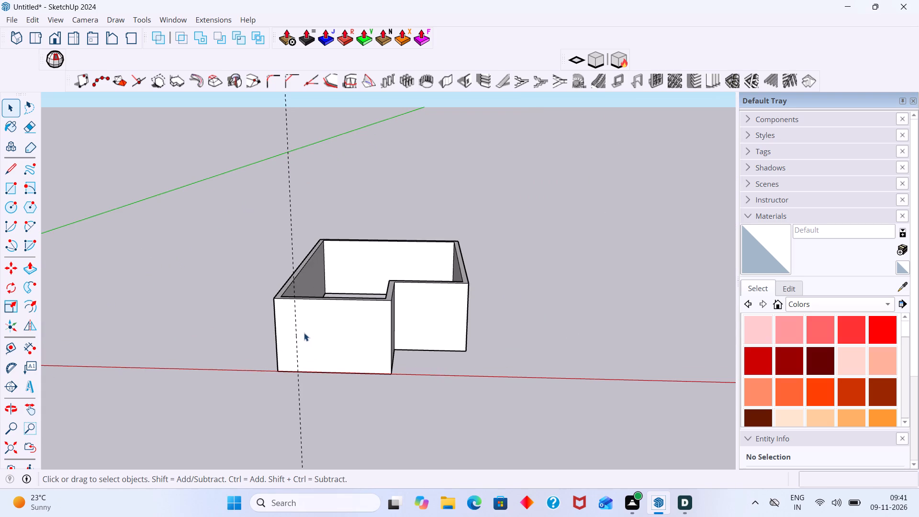
key("t")
left_click(295, 338)
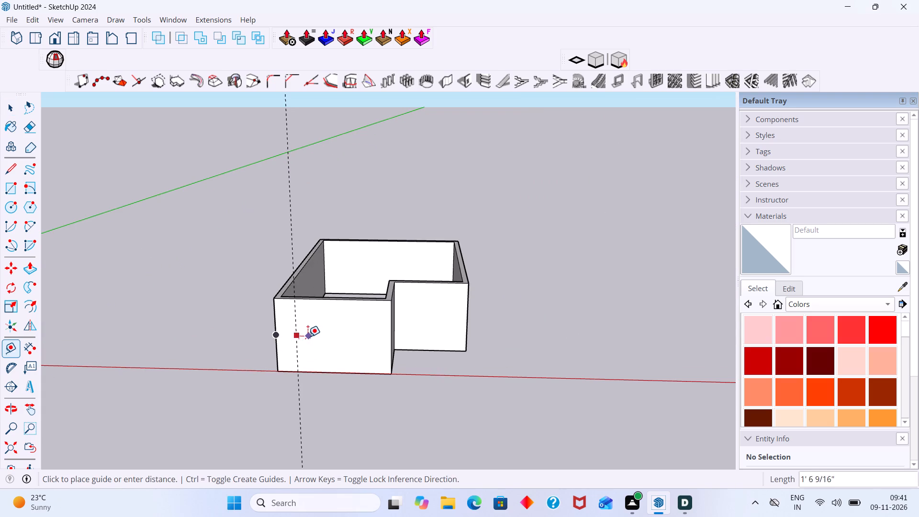
key("Escape")
left_click(294, 329)
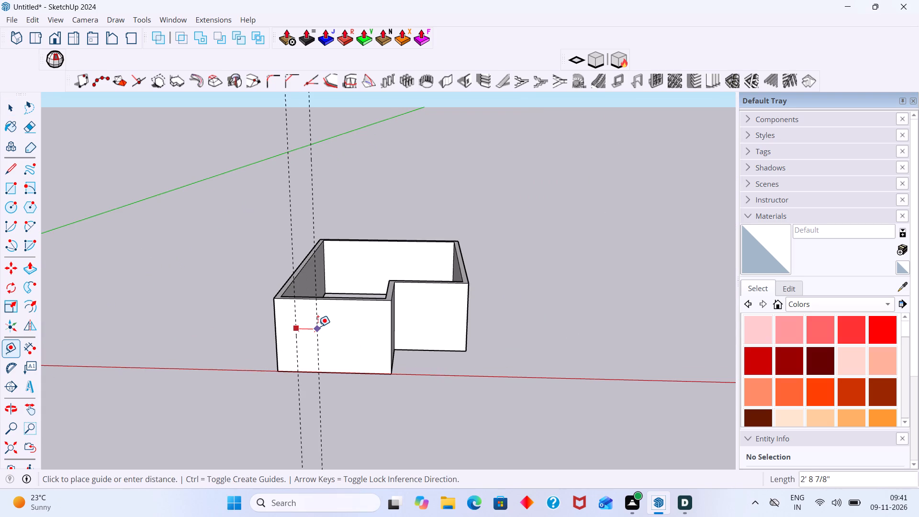
type("5'")
key("Return")
scroll(320, 328, "down", 7)
key("space")
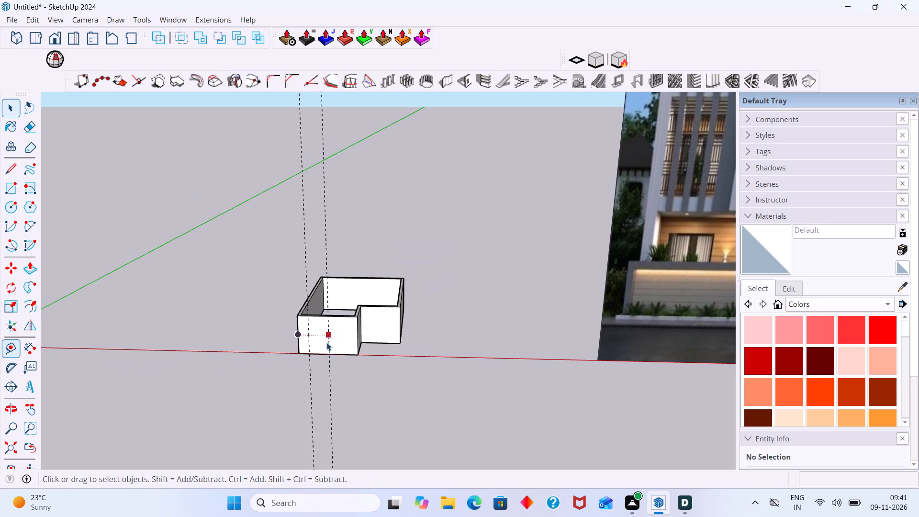
Compare the guide positions on the front wall with the ground-floor window layout in the facade reference image.
scroll(329, 344, "down", 2)
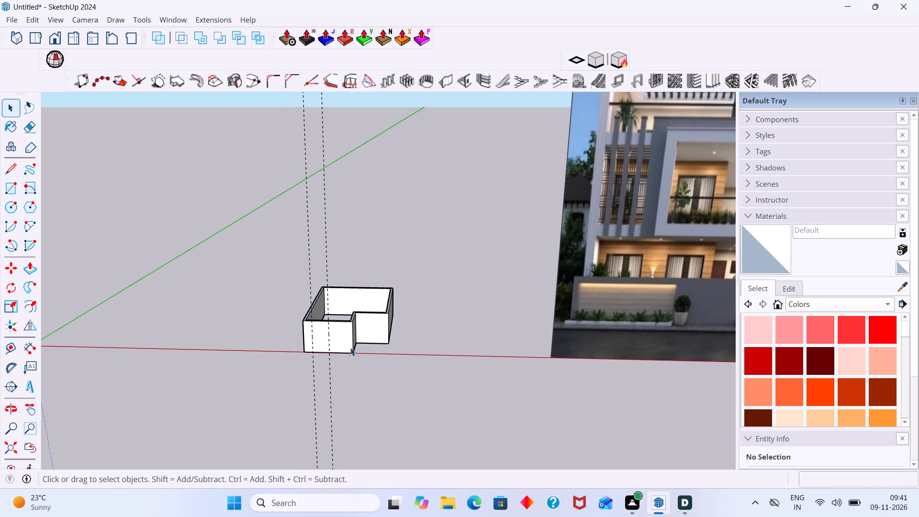
scroll(343, 342, "up", 5)
scroll(376, 342, "down", 6)
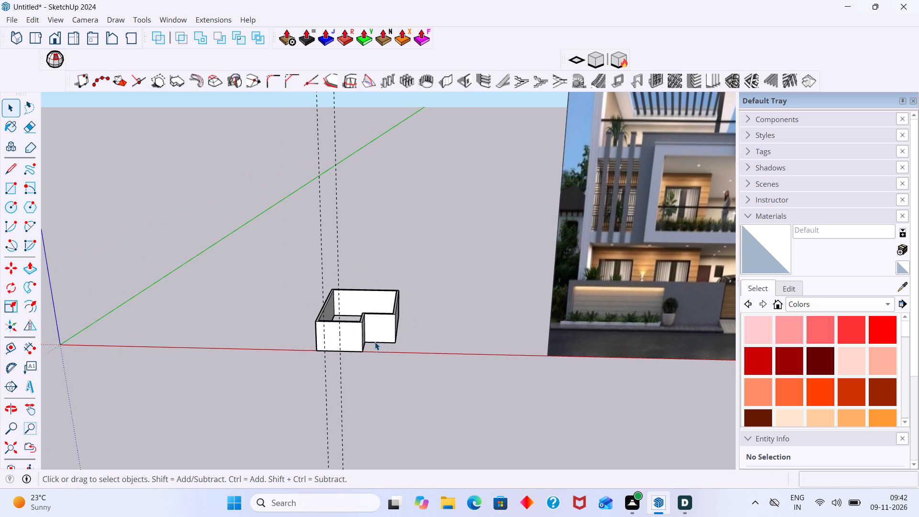
middle_click(376, 342)
scroll(373, 338, "down", 2)
scroll(364, 336, "up", 4)
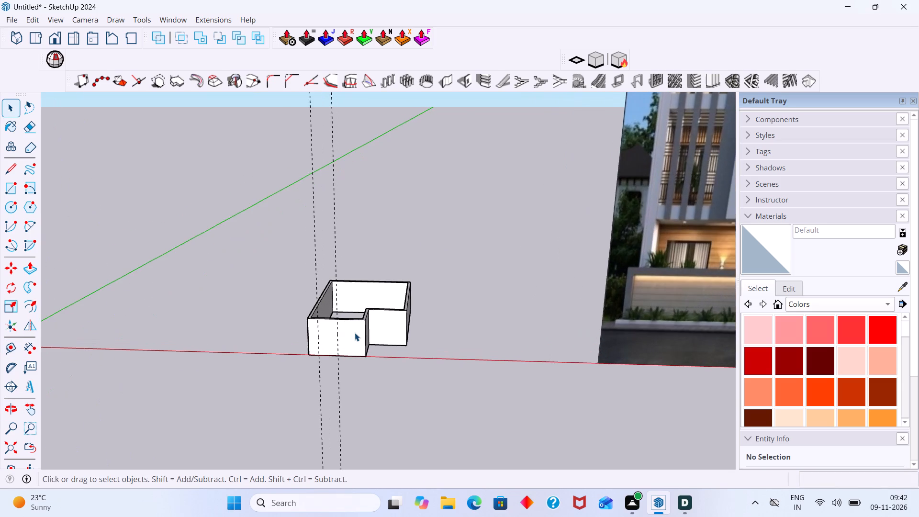
scroll(355, 333, "down", 4)
scroll(361, 336, "up", 6)
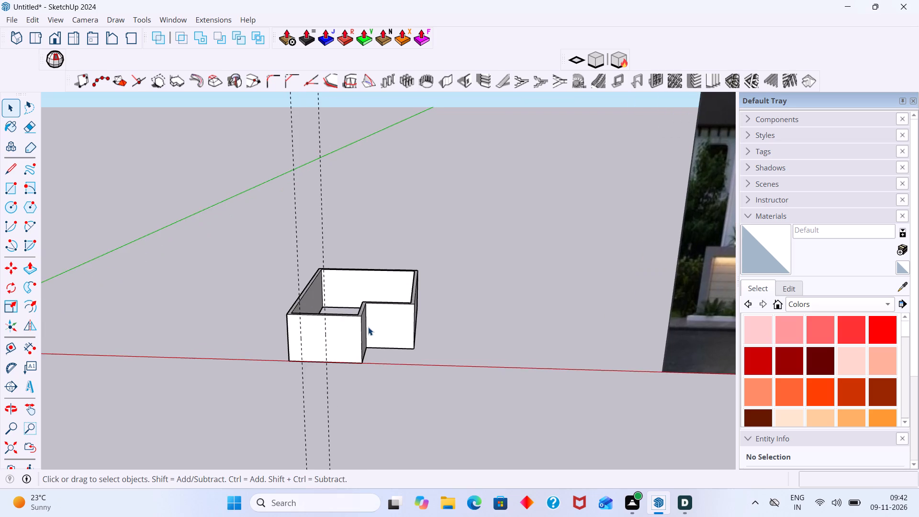
Use Joint Push Pull to extend the outer face of the long side wall beside the notch outward about 2' 4".
middle_click_drag(323, 329, 211, 346)
scroll(400, 315, "up", 3)
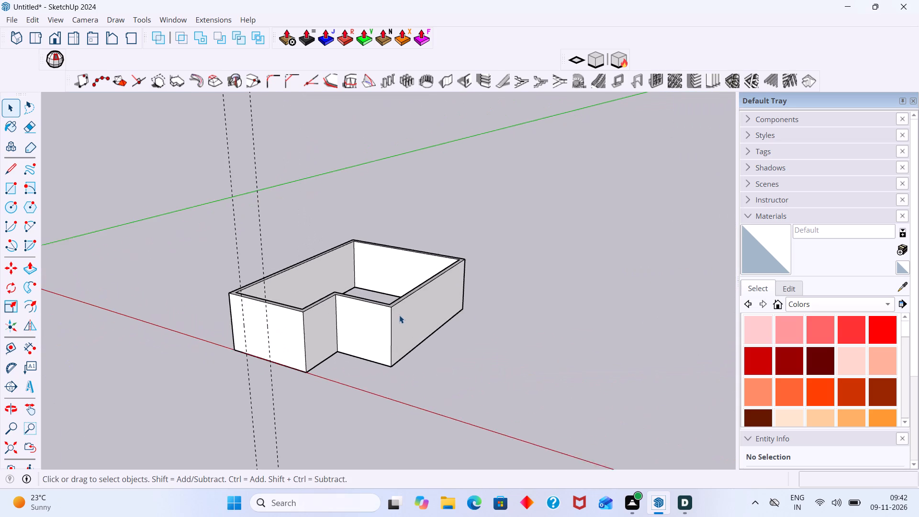
scroll(399, 315, "up", 2)
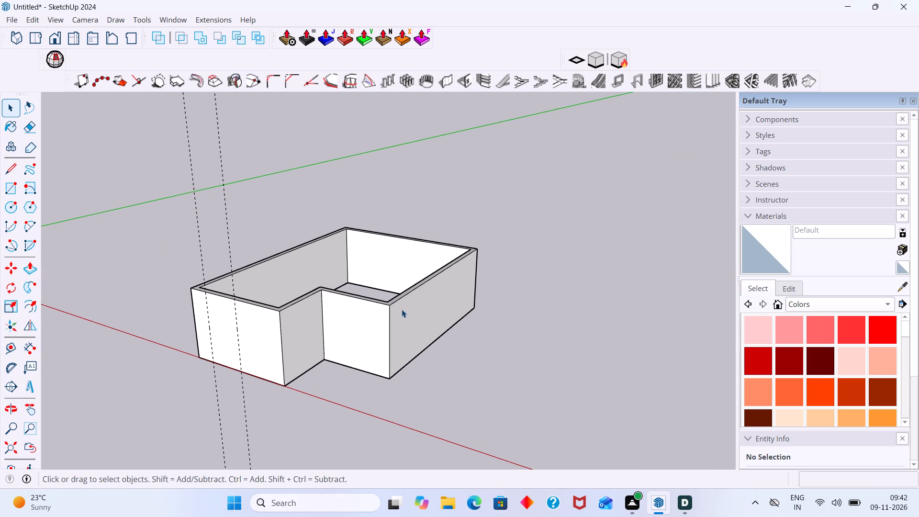
left_click(327, 33)
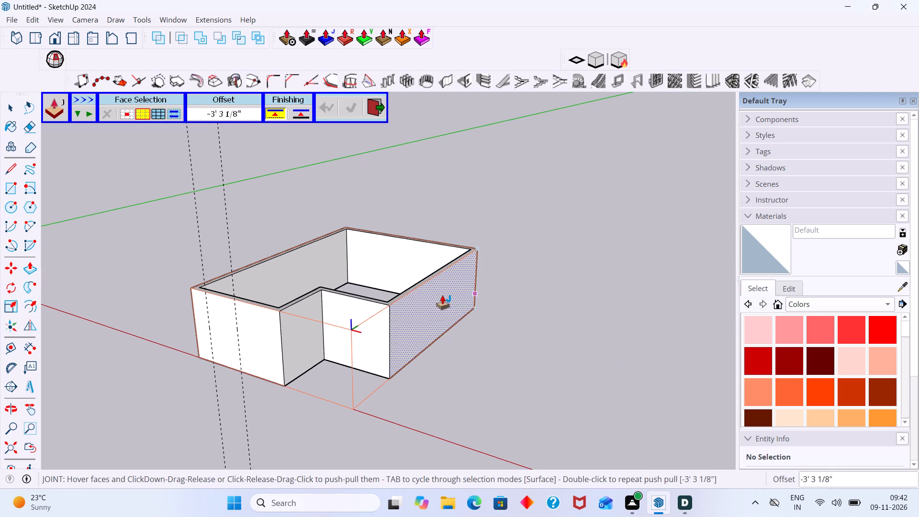
left_click(441, 296)
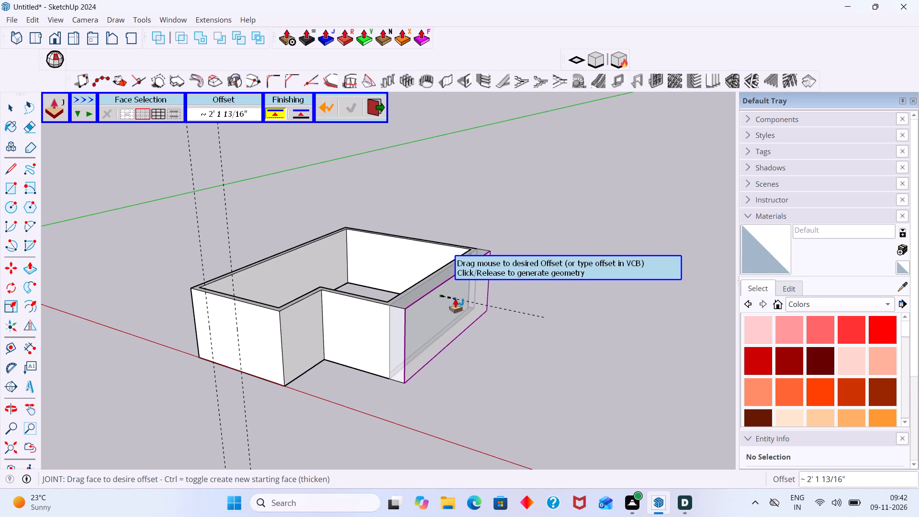
scroll(458, 301, "down", 13)
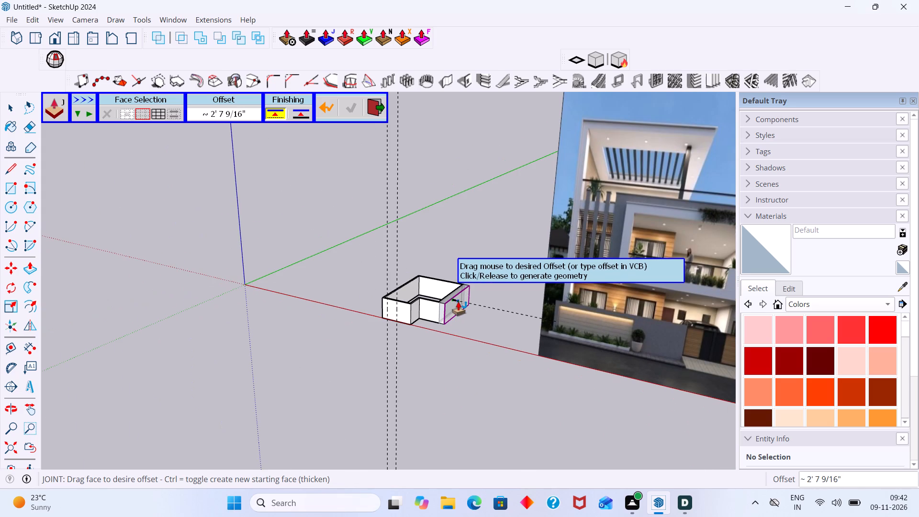
scroll(458, 302, "up", 8)
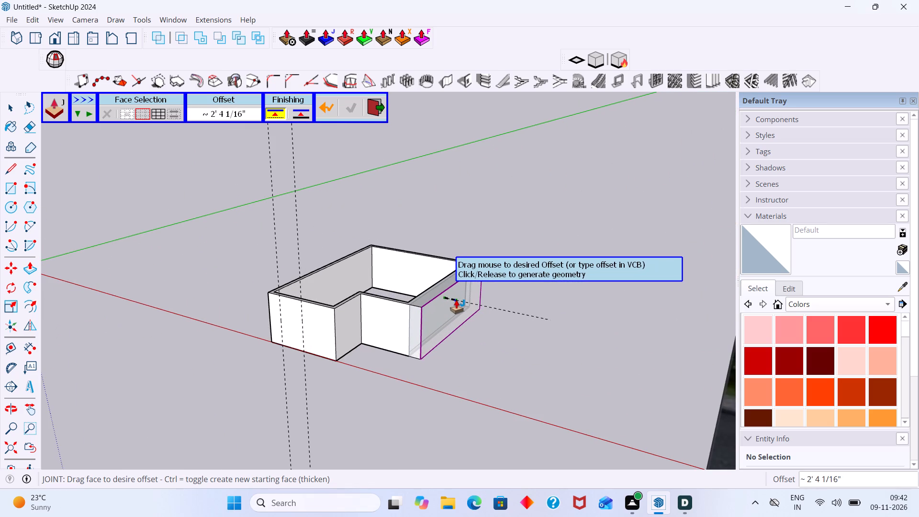
left_click(456, 300)
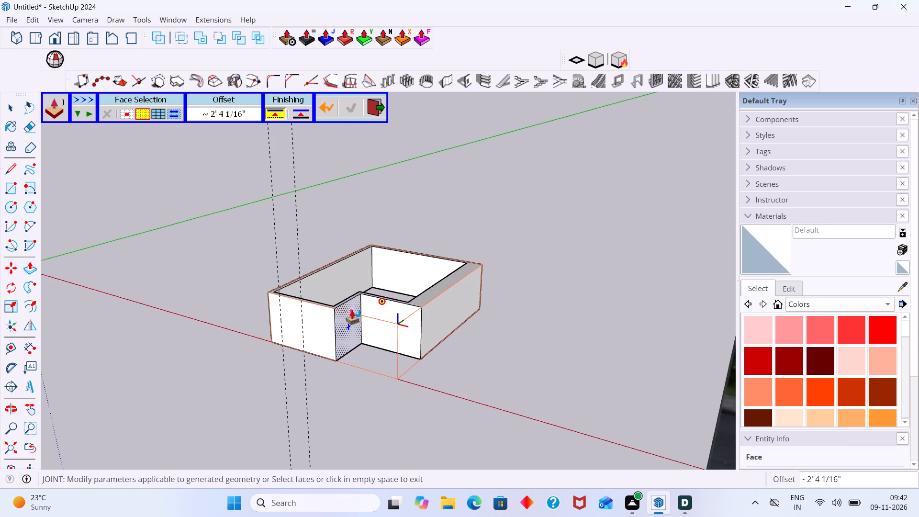
Use Joint Push Pull to extend the notch's short side wall face outward about 2' 1 3/4", and dismiss the chat notification.
left_click(352, 311)
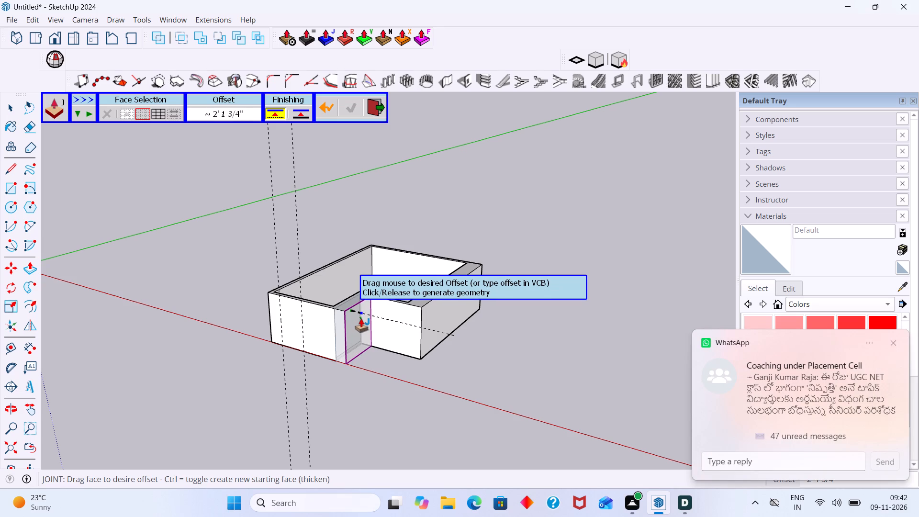
left_click(361, 318)
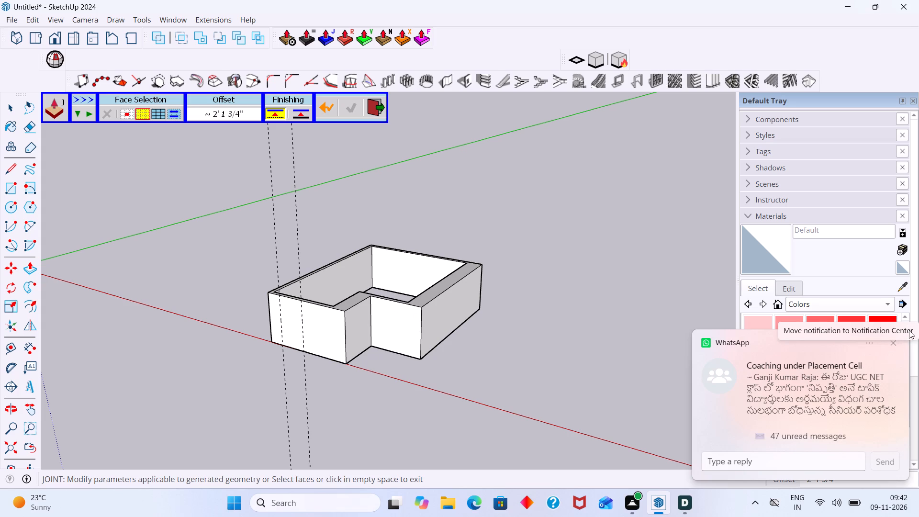
left_click(893, 345)
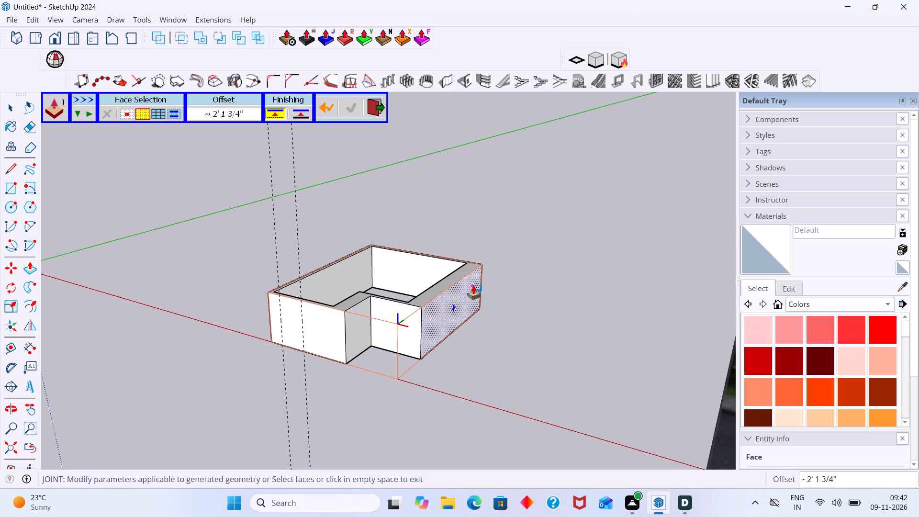
Examine the widened L-shaped walls from several sides and compare them with the facade reference image.
middle_click_drag(476, 286, 728, 309)
middle_click_drag(552, 327, 802, 422)
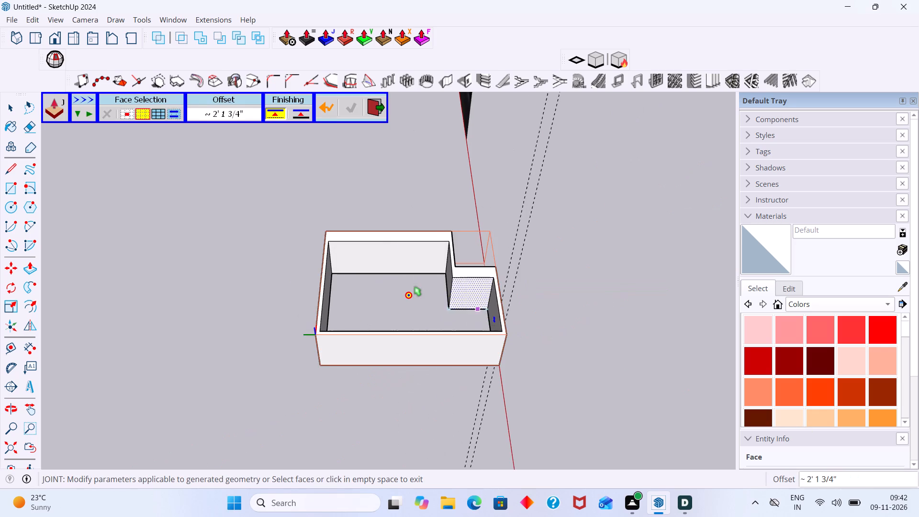
scroll(404, 250, "up", 2)
scroll(458, 261, "up", 5)
scroll(504, 283, "down", 7)
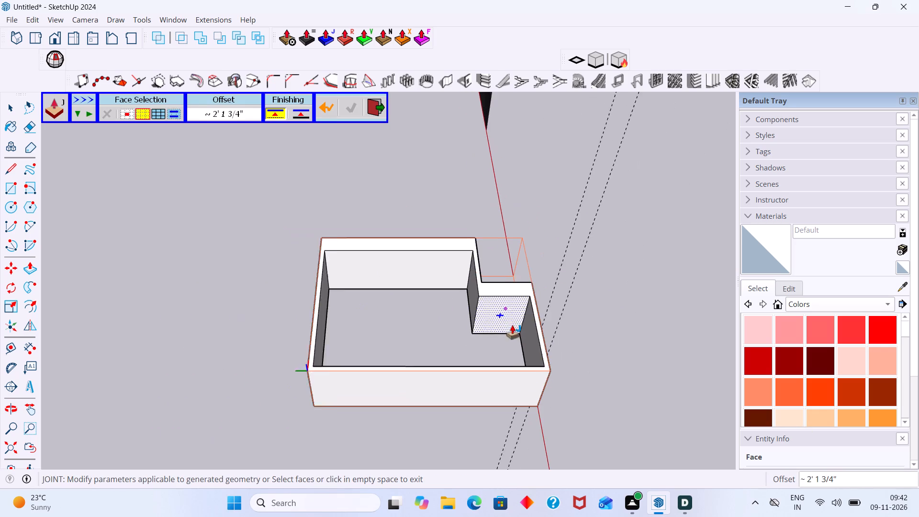
scroll(528, 347, "down", 4)
middle_click_drag(413, 298, 616, 293)
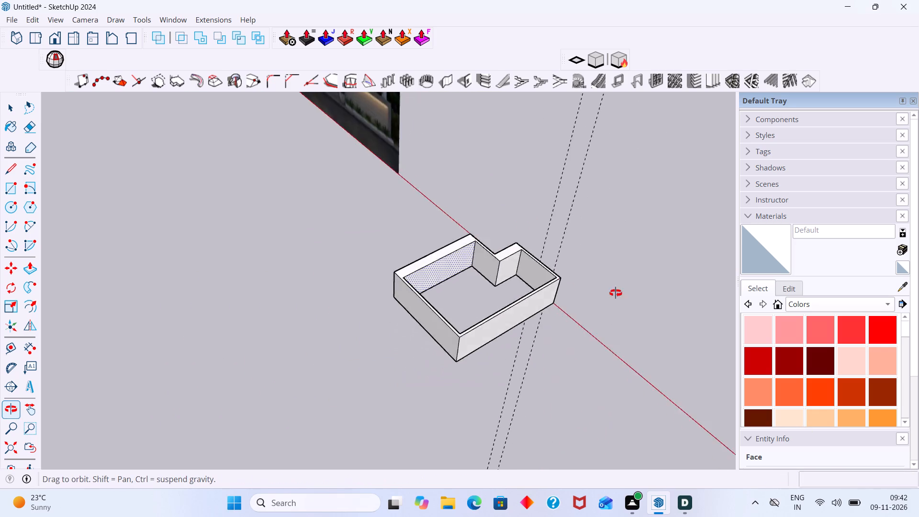
middle_click_drag(616, 293, 142, 259)
middle_click_drag(296, 282, 253, 277)
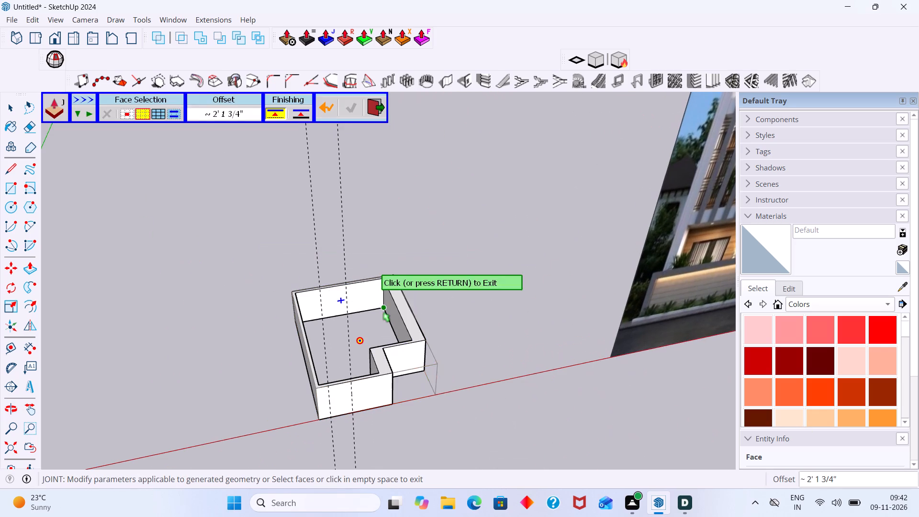
key("space")
scroll(391, 308, "down", 3)
scroll(403, 309, "up", 4)
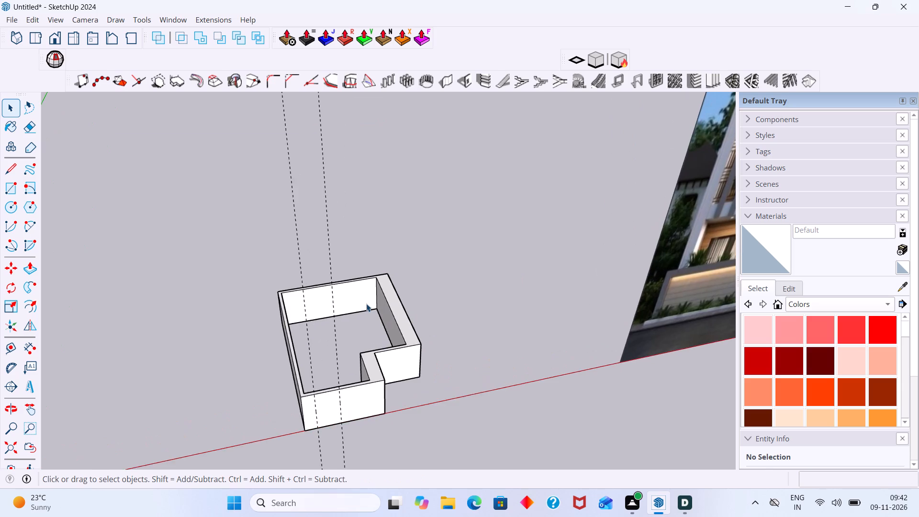
scroll(364, 304, "down", 5)
middle_click_drag(361, 324, 340, 307)
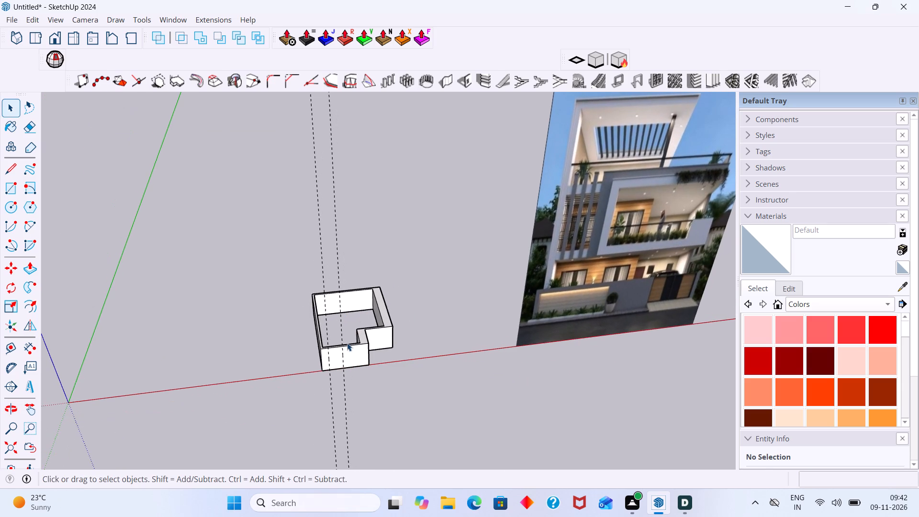
middle_click_drag(342, 347, 317, 307)
Add a horizontal guide on the front wall, offset 3' up from its bottom edge.
scroll(355, 352, "up", 6)
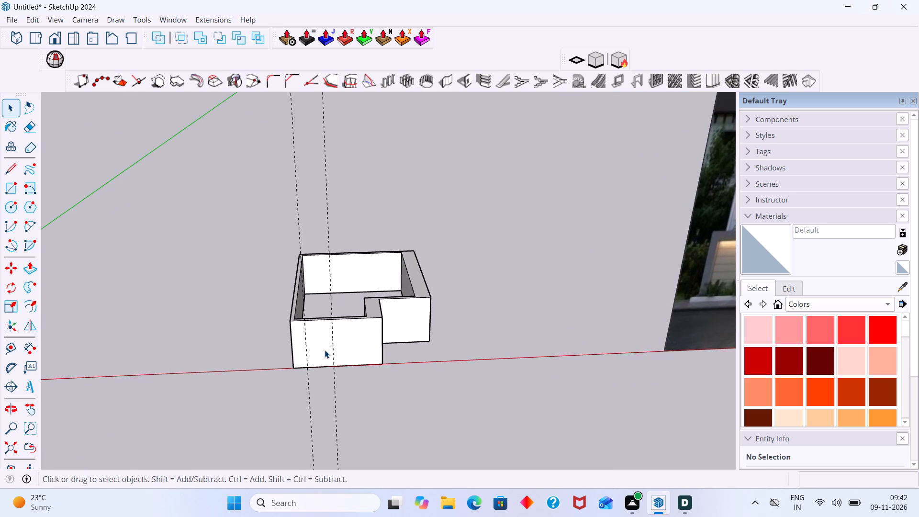
key("t")
scroll(325, 367, "up", 6)
left_click(328, 366)
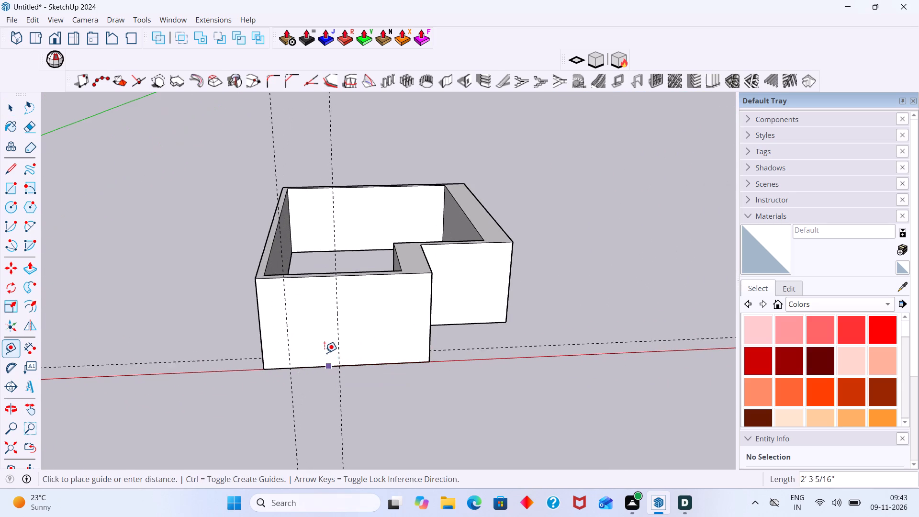
type("3'")
key("Return")
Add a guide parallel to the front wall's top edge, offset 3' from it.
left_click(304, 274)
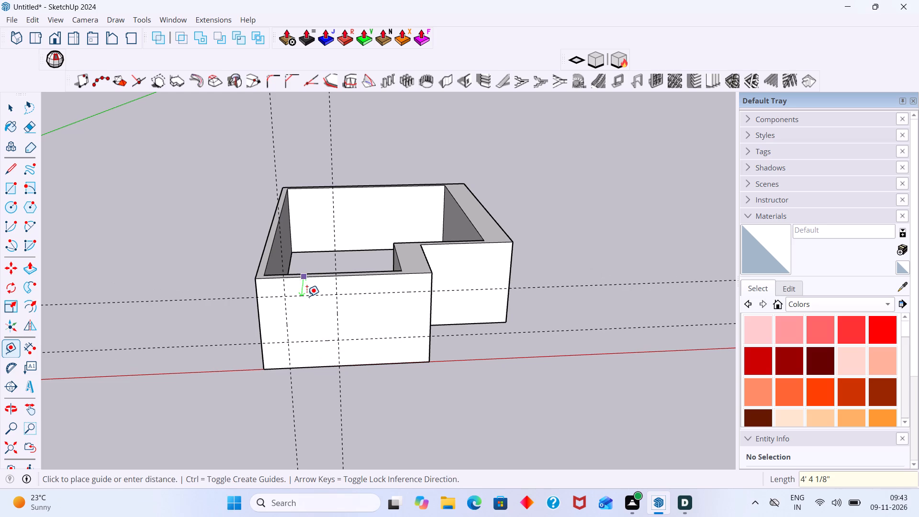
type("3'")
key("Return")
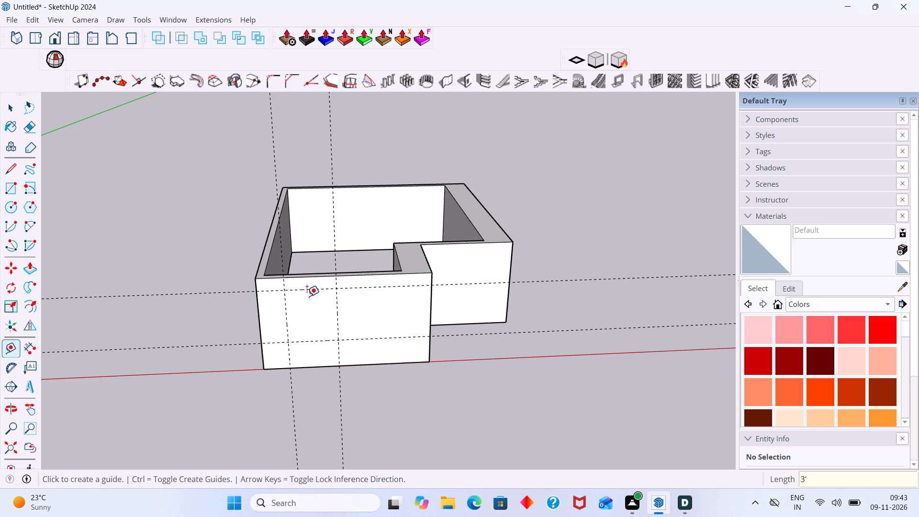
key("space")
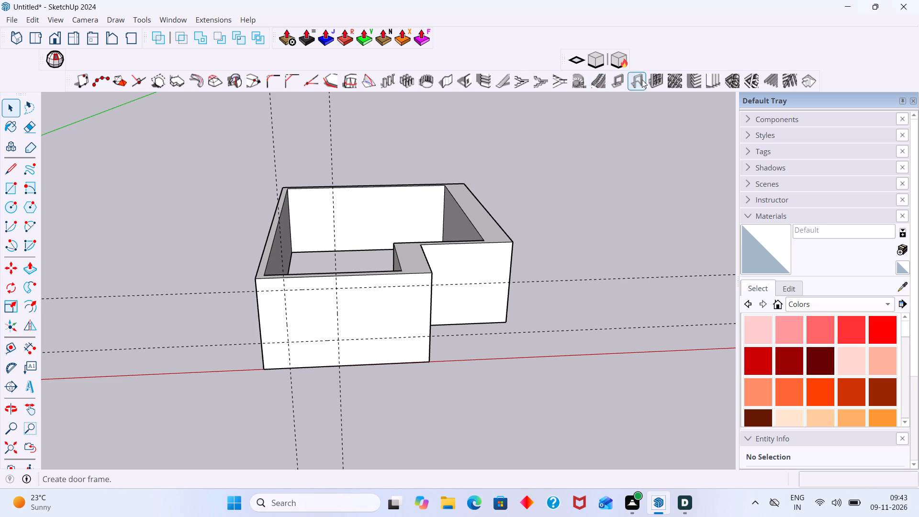
Create a wall opening 5' wide and 3.5' high in the front wall, placed at the intersection of the lower guide and first vertical guide.
left_click(468, 82)
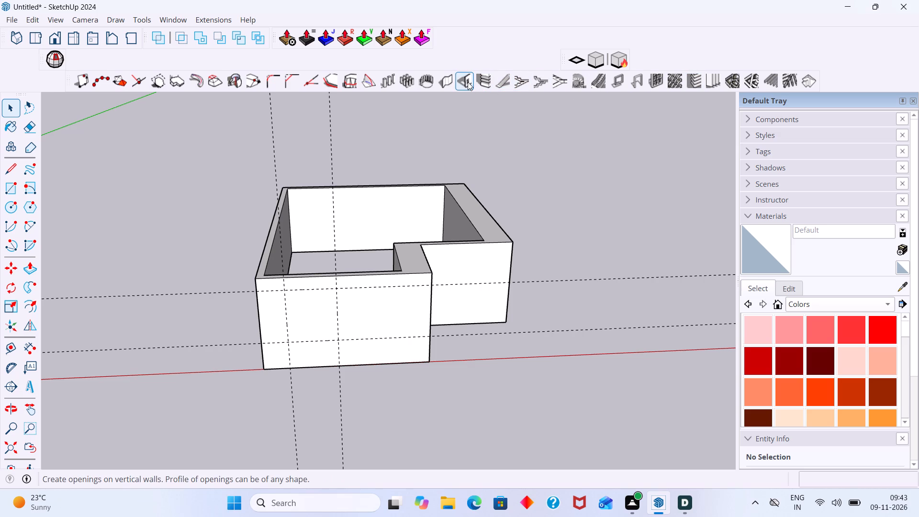
left_click(196, 213)
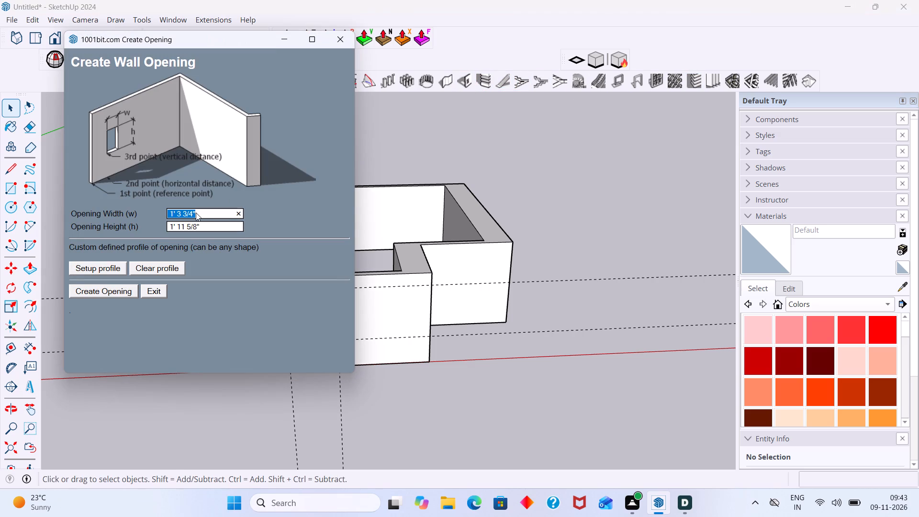
type("5'")
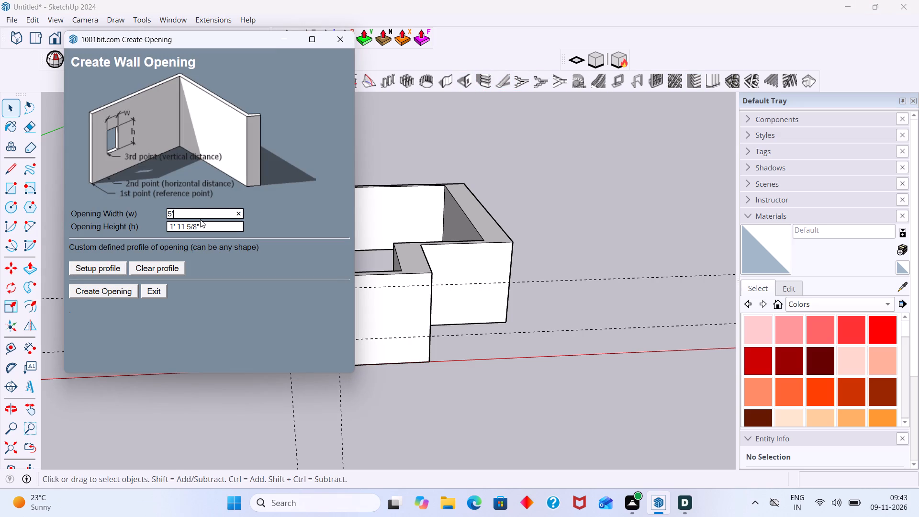
left_click(203, 221)
left_click(206, 225)
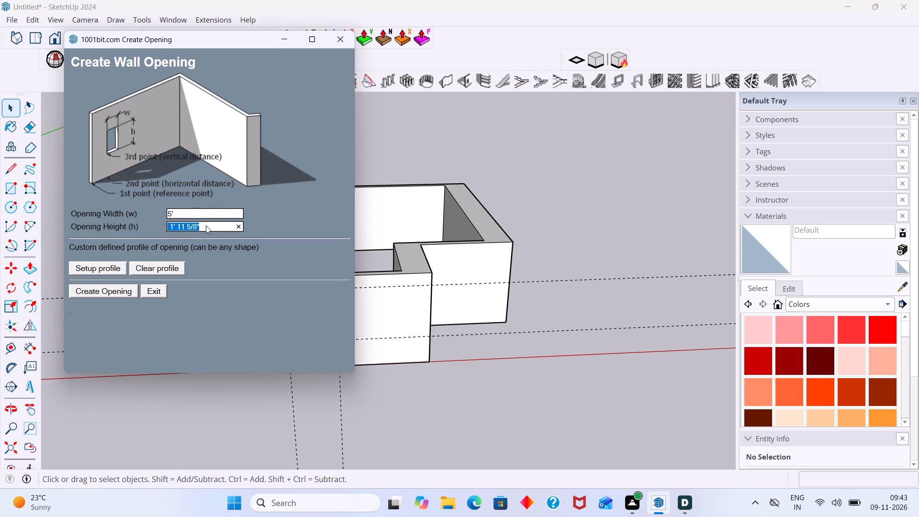
type("3.")
key("5")
key("apostrophe")
key("Return")
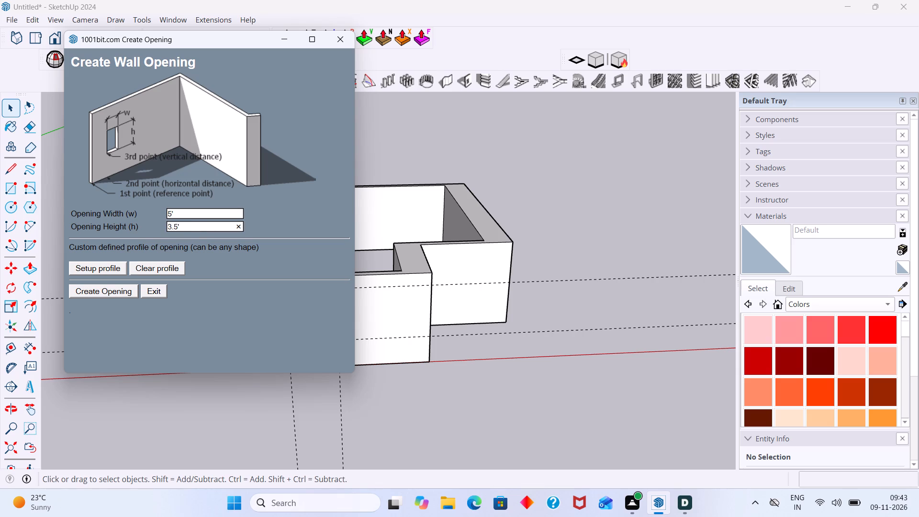
left_click(115, 293)
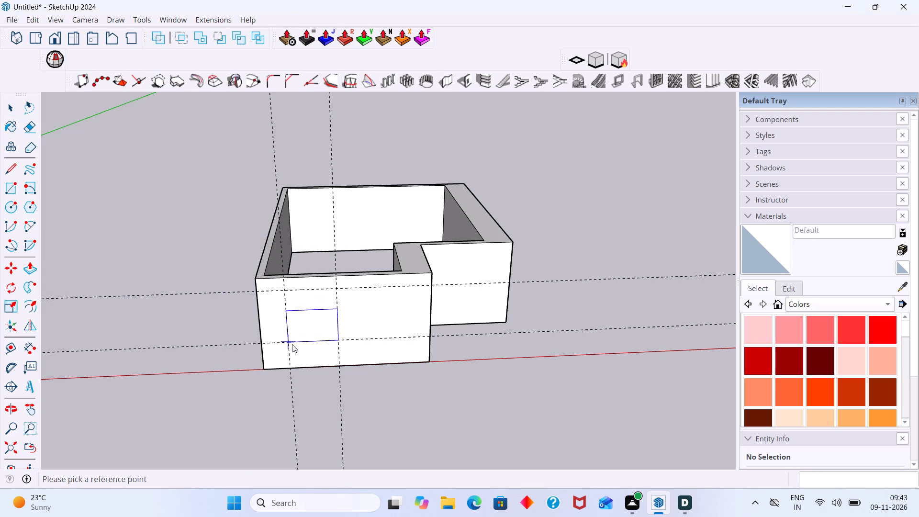
scroll(292, 344, "up", 3)
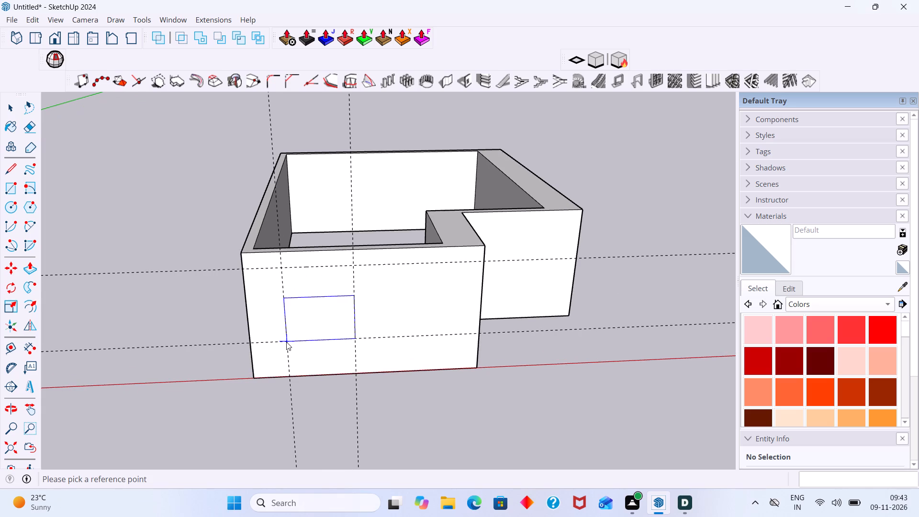
double_click(286, 342)
key("space")
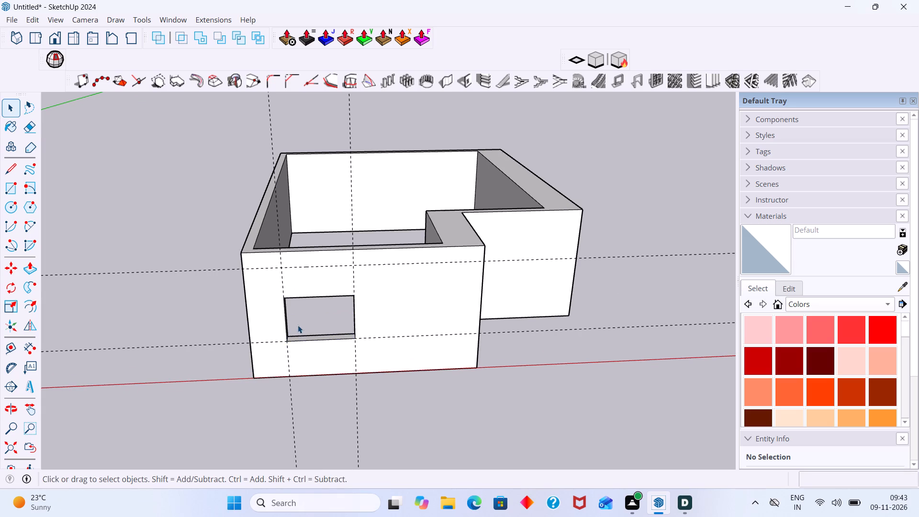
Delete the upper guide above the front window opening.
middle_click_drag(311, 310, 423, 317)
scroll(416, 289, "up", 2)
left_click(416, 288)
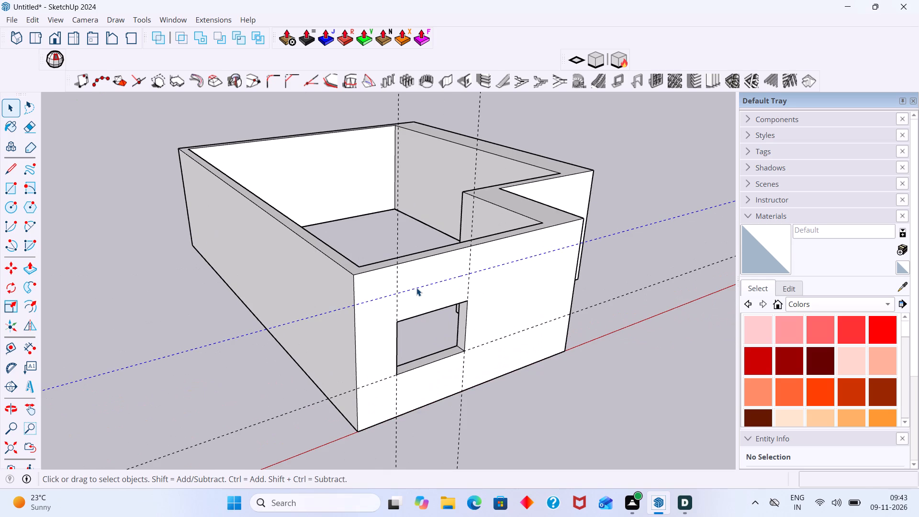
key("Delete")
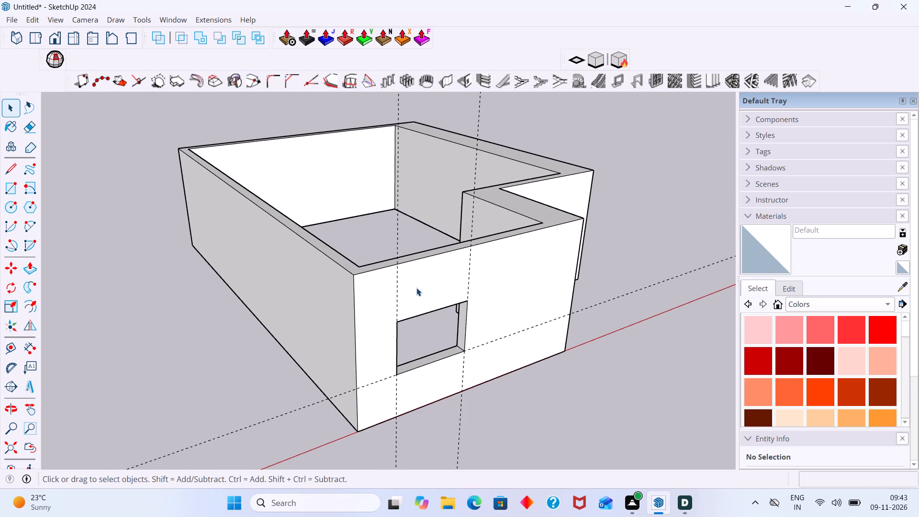
Add a horizontal guide on the front wall, offset 3' straight down along the vertical axis from the top edge.
key("t")
left_click(419, 260)
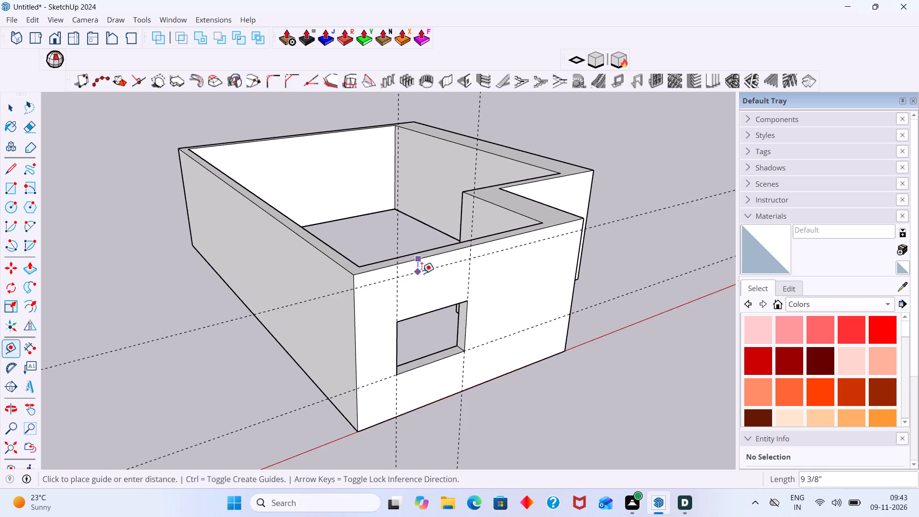
key("Up")
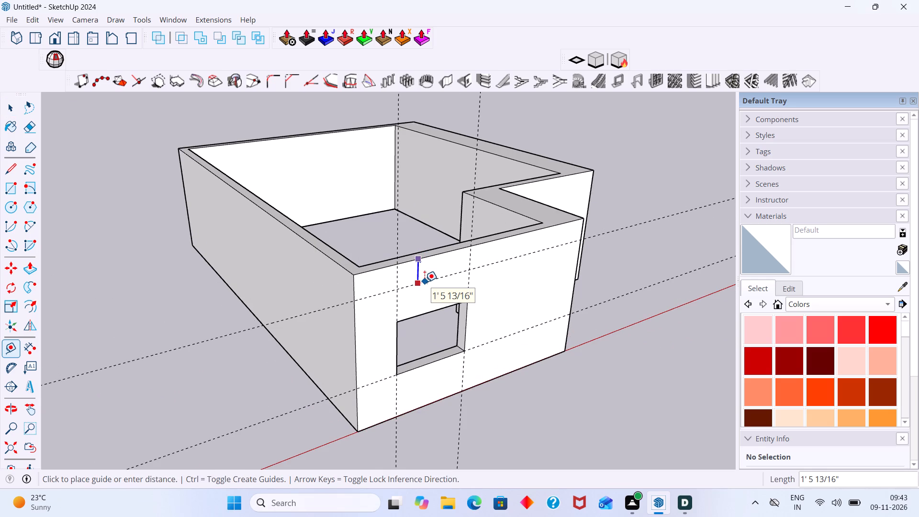
type("3'")
key("Return")
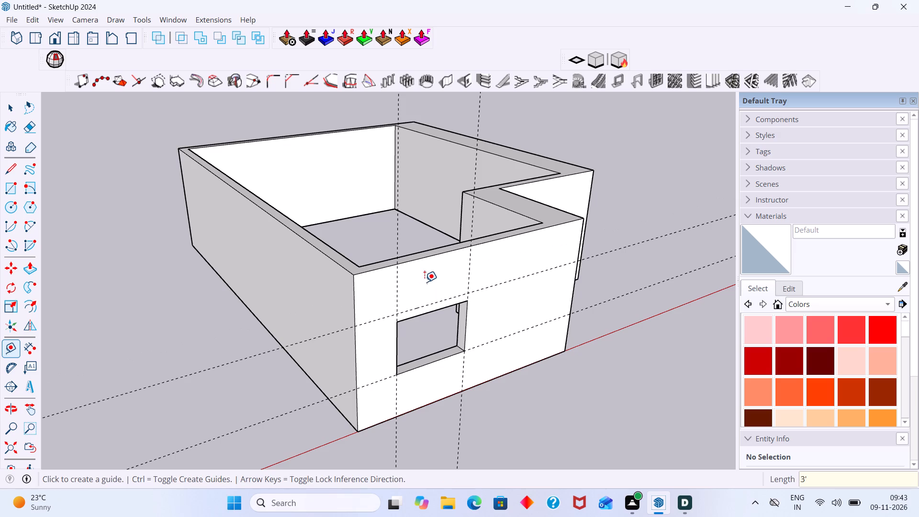
key("space")
Inside the wall group, push the window opening's top face up 6" to the upper guide, and leave the group.
middle_click_drag(468, 305, 463, 227)
scroll(410, 223, "up", 2)
middle_click_drag(411, 227, 419, 166)
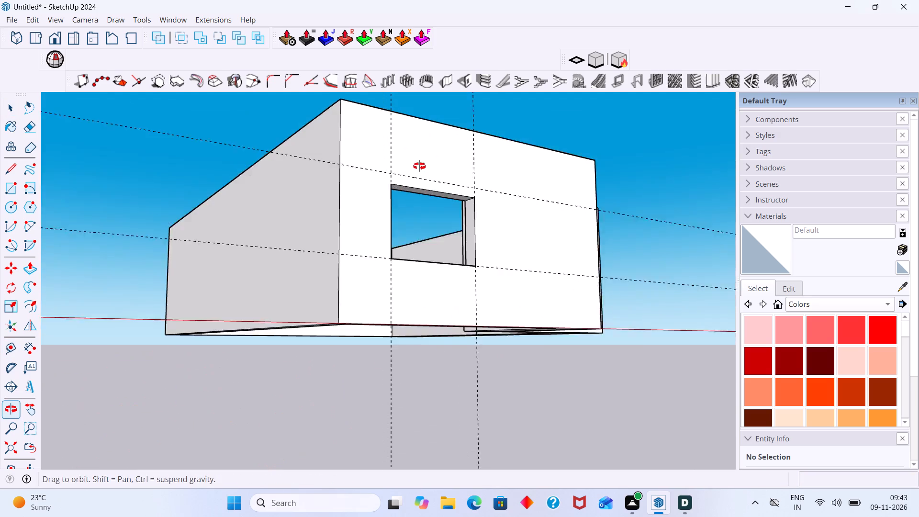
middle_click_drag(419, 166, 423, 152)
scroll(428, 169, "up", 11)
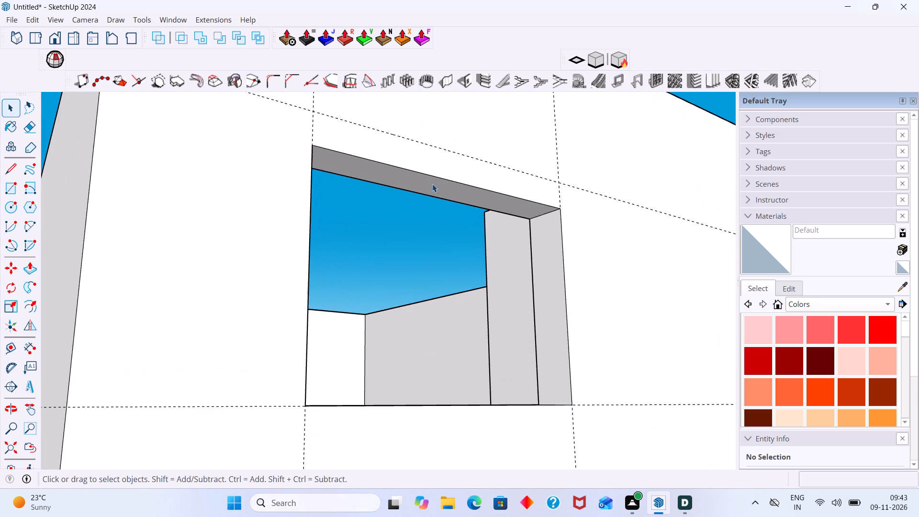
scroll(431, 187, "down", 3)
middle_click_drag(429, 188, 387, 188)
scroll(390, 186, "up", 3)
left_click(394, 179)
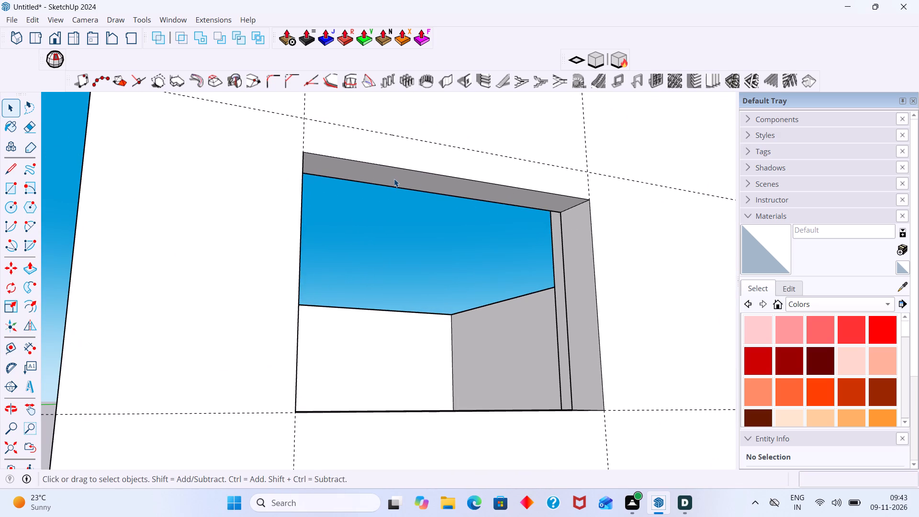
double_click(395, 179)
scroll(397, 178, "up", 1)
left_click(397, 178)
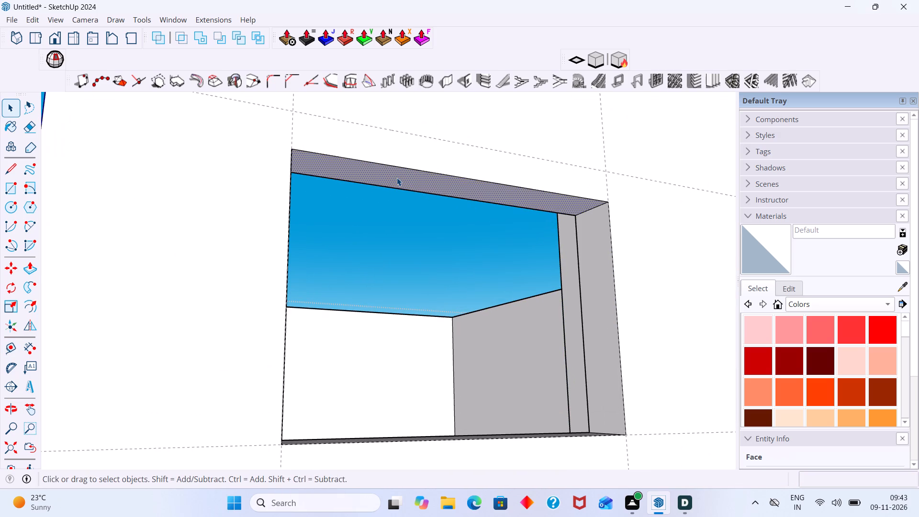
key("p")
left_click(397, 178)
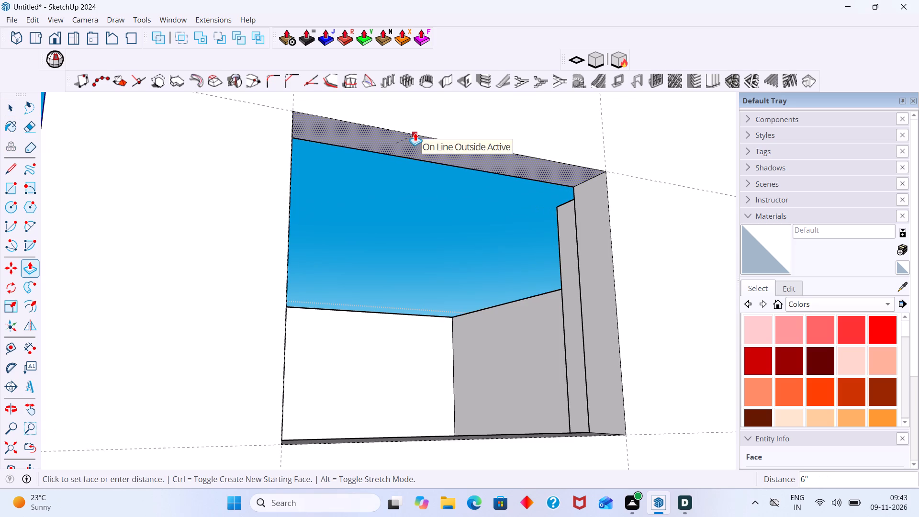
left_click(415, 133)
key("space")
scroll(407, 194, "down", 8)
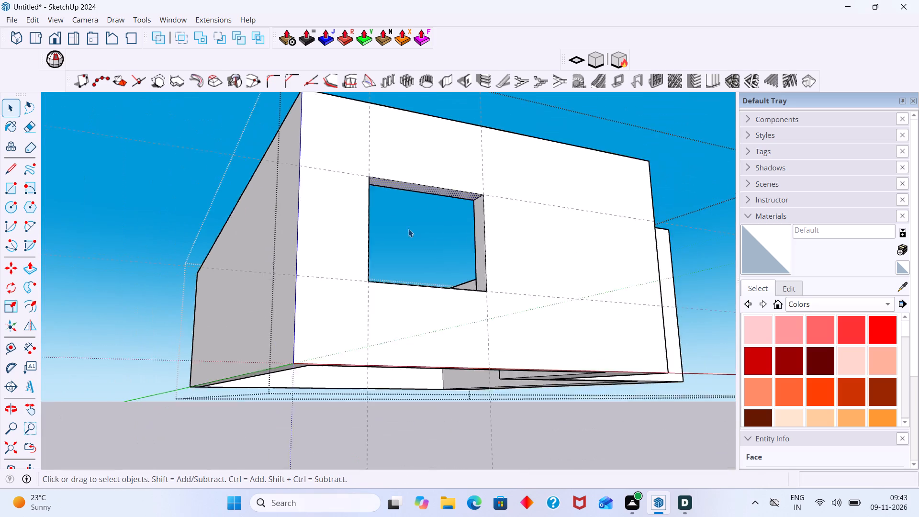
scroll(408, 229, "down", 2)
scroll(410, 282, "down", 5)
middle_click_drag(413, 287, 415, 320)
left_click(556, 127)
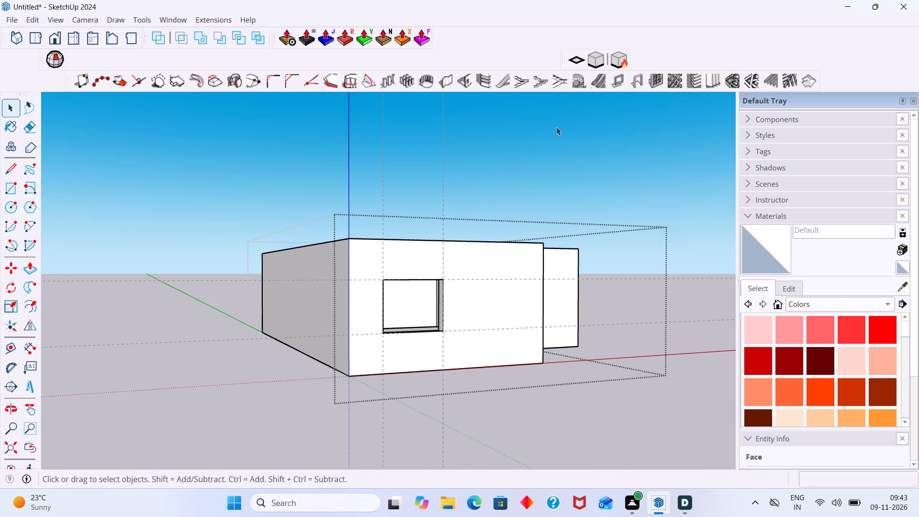
Erase the two vertical and two horizontal guides around the front window opening.
middle_click_drag(472, 255, 430, 385)
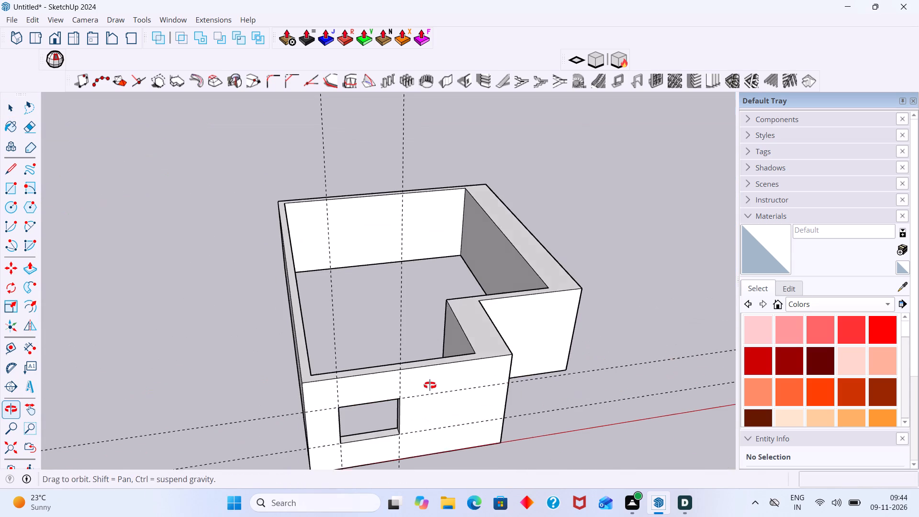
middle_click_drag(430, 385, 432, 388)
key("e")
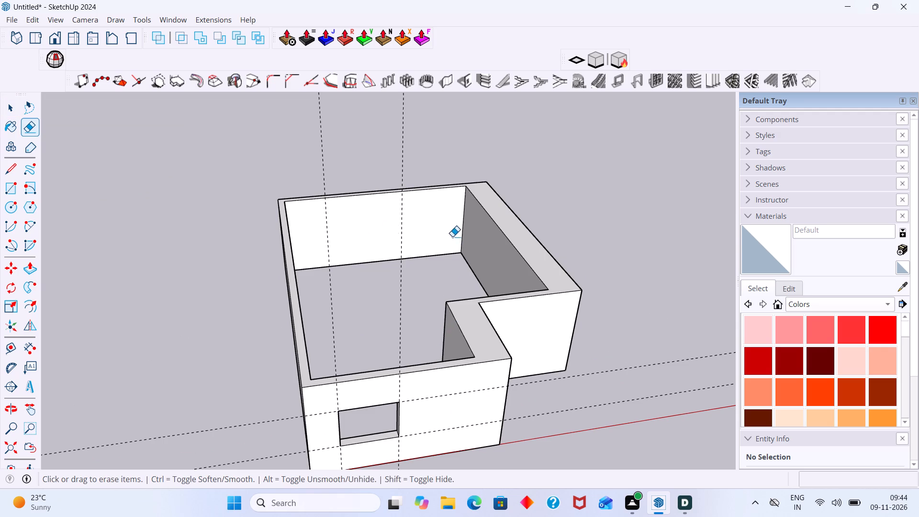
left_click_drag(452, 236, 315, 239)
left_click_drag(618, 326, 642, 425)
key("space")
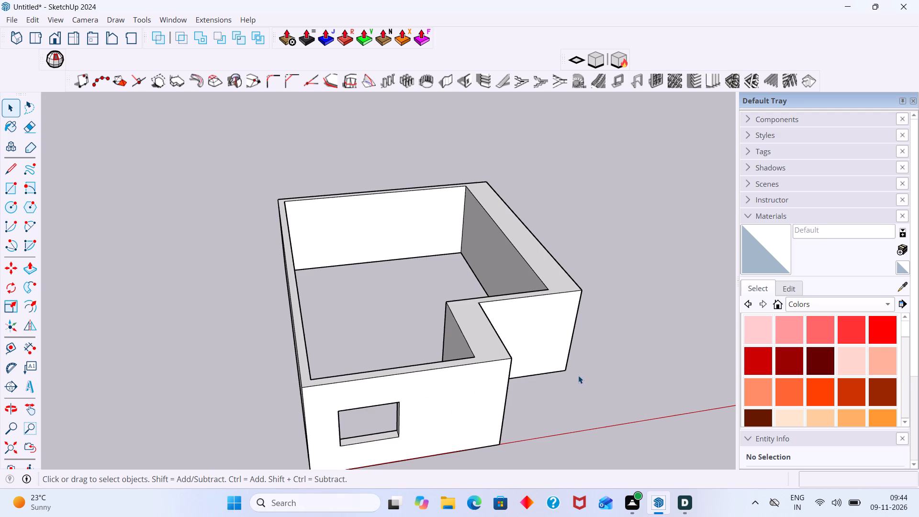
Add a guide on top of the recess's side return wall, offset 9" inward from its outer edge.
scroll(536, 309, "up", 2)
middle_click_drag(500, 323, 647, 371)
scroll(437, 326, "up", 3)
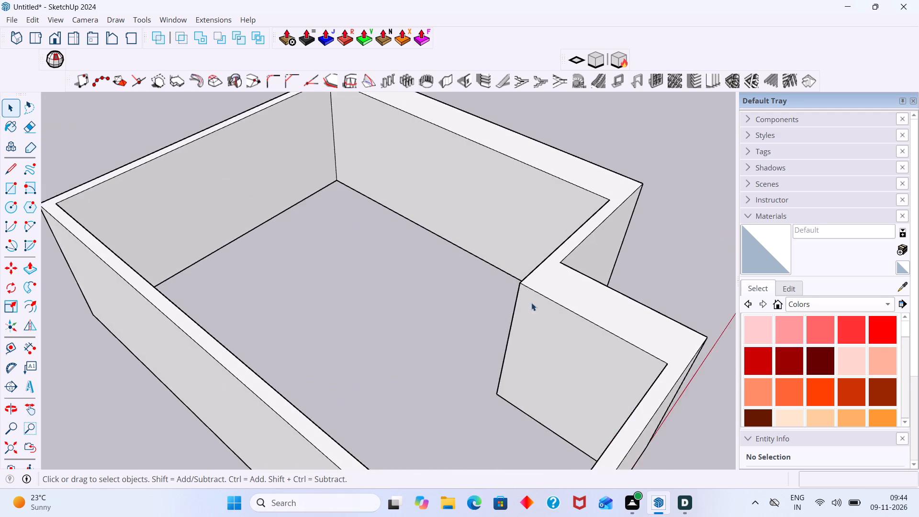
scroll(531, 303, "up", 3)
left_click(329, 41)
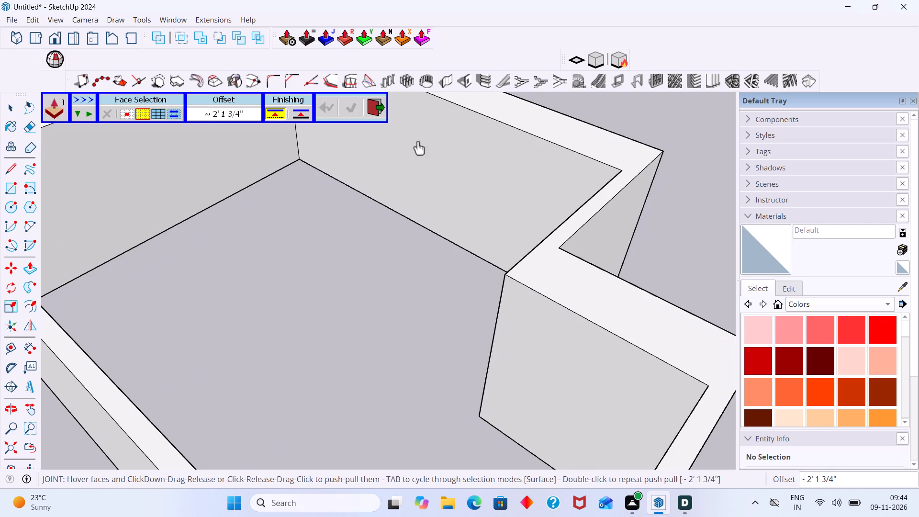
key("space")
scroll(573, 302, "down", 2)
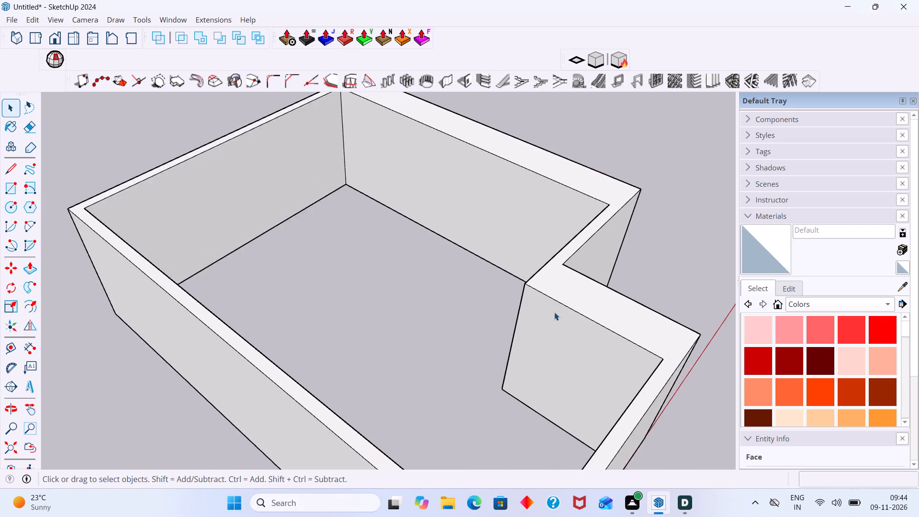
scroll(554, 312, "down", 6)
key("t")
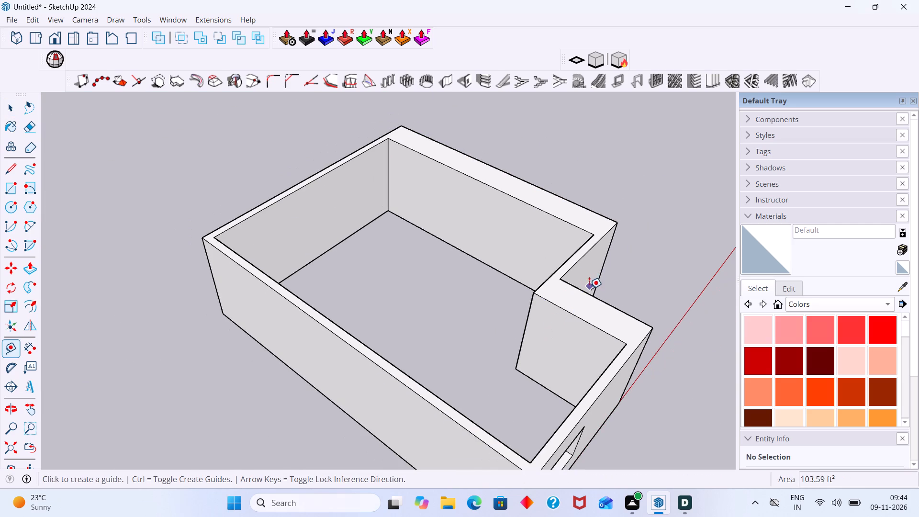
left_click(589, 293)
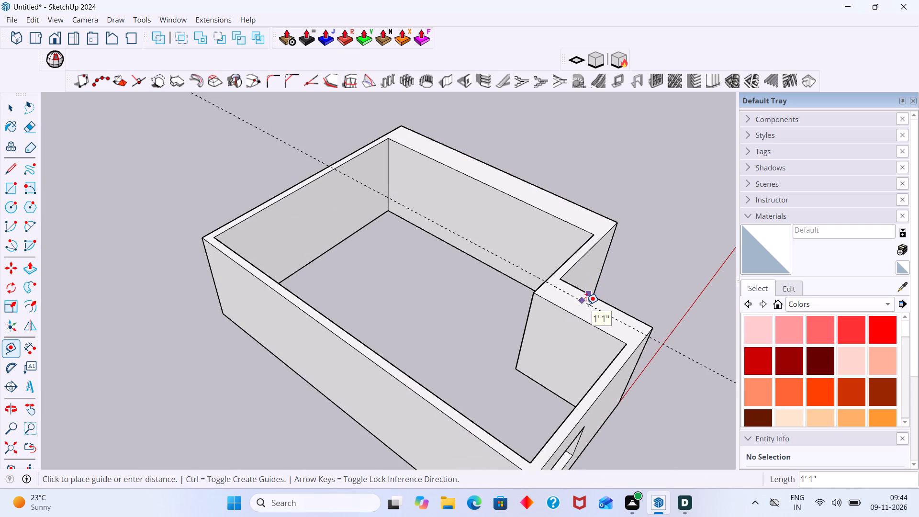
type("9\"")
key("Return")
key("space")
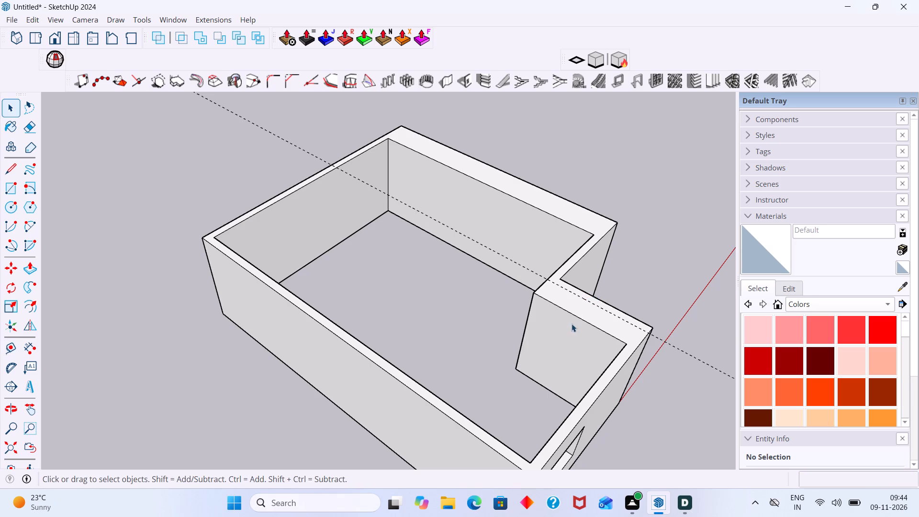
Thin the recess's side return wall by pushing its inner face to the 9" guide with Joint Push Pull.
left_click(330, 34)
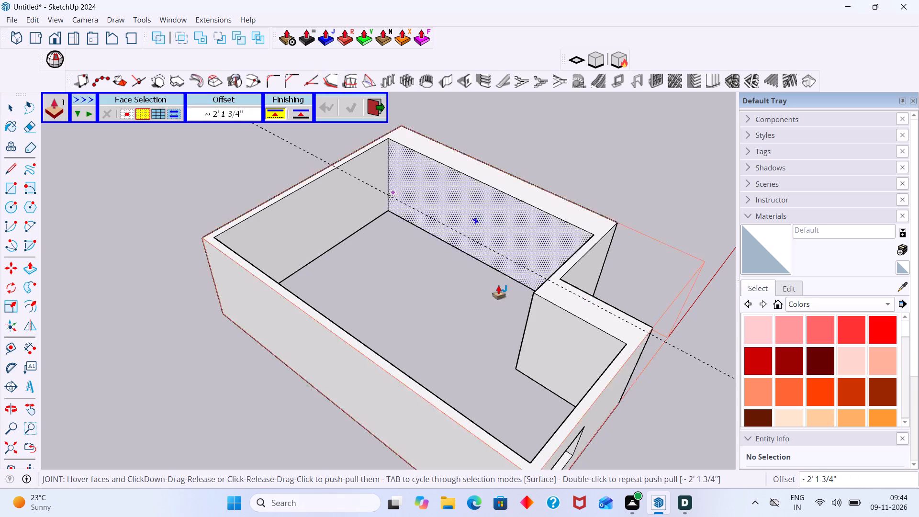
left_click(565, 328)
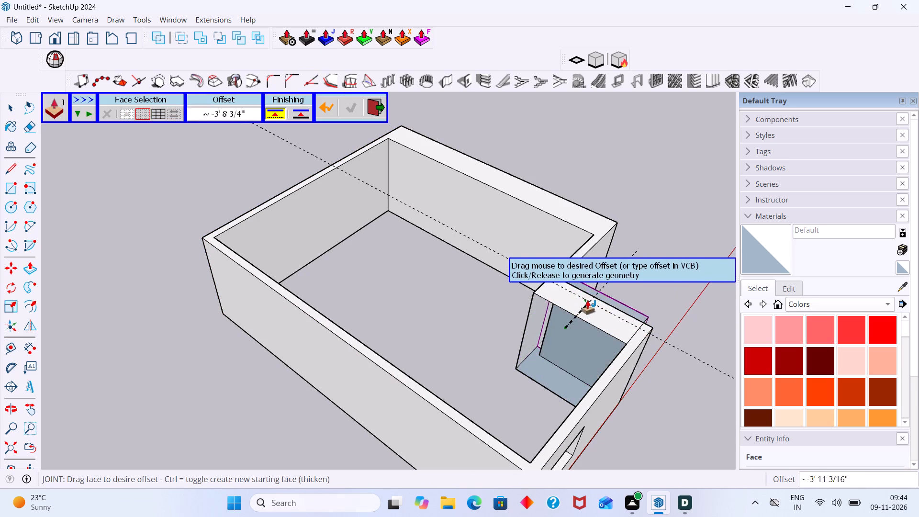
scroll(589, 301, "up", 3)
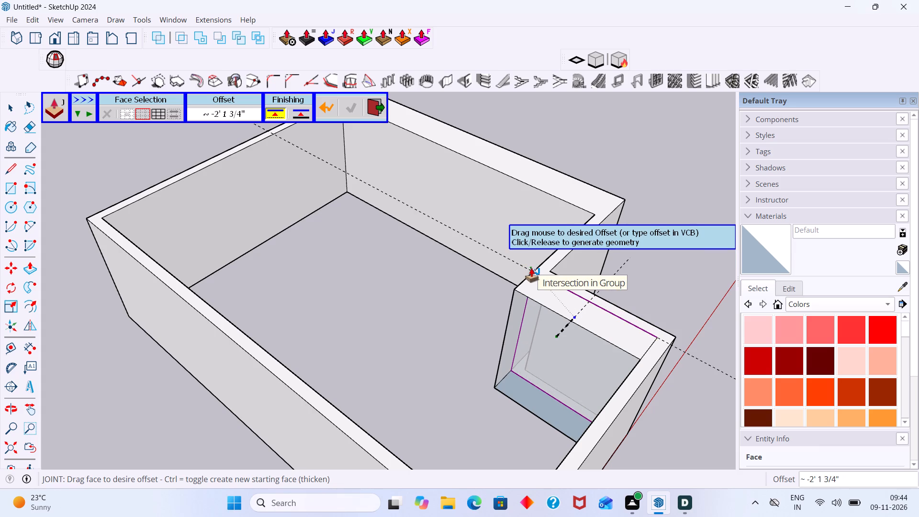
left_click(532, 269)
key("space")
Measure the thickness of the recess's side return wall across its top, near the front corner.
scroll(705, 349, "up", 7)
middle_click_drag(592, 319, 481, 324)
scroll(465, 390, "down", 6)
middle_click_drag(505, 287, 520, 291)
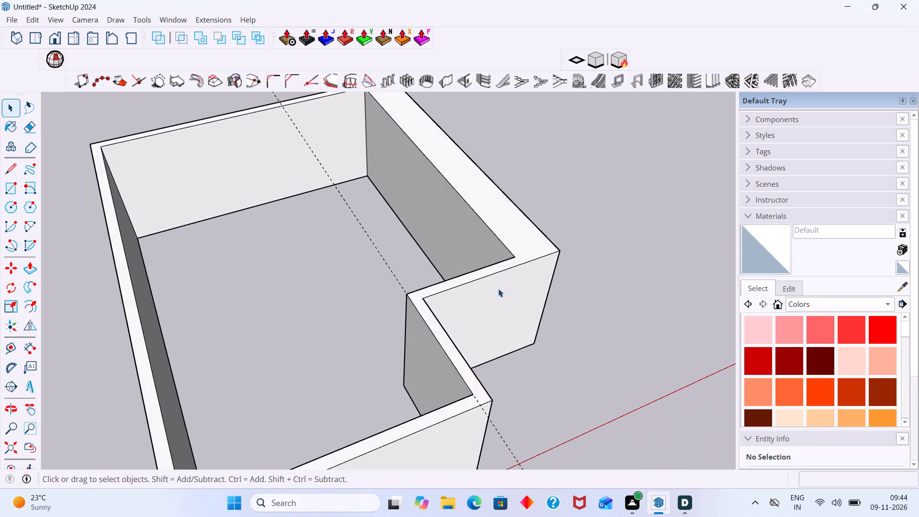
key("t")
scroll(504, 400, "up", 6)
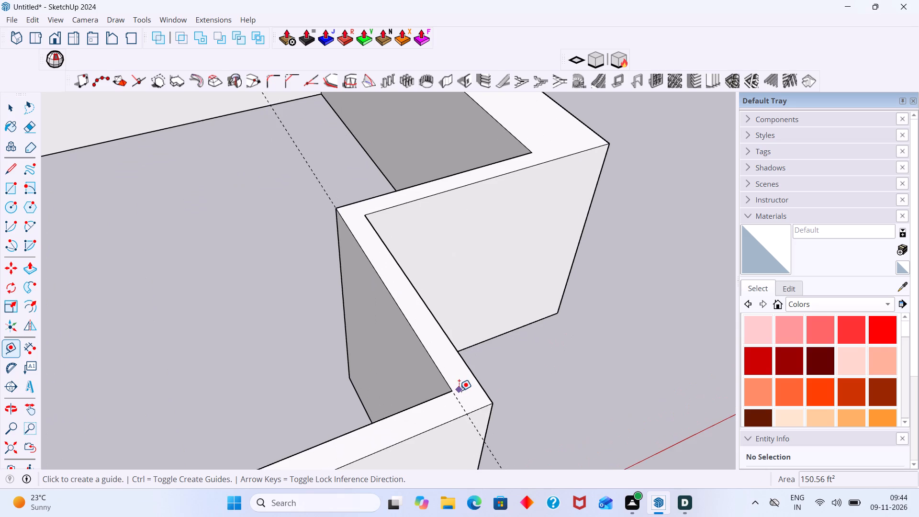
left_click(455, 389)
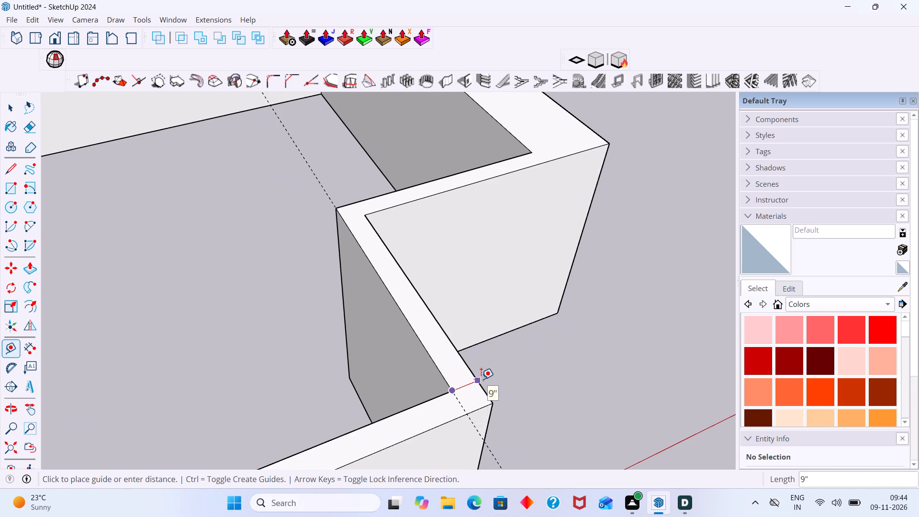
key("space")
Add a guide on top of the long side wall beyond the recess, offset 9" inward from its outer edge.
scroll(481, 382, "down", 9)
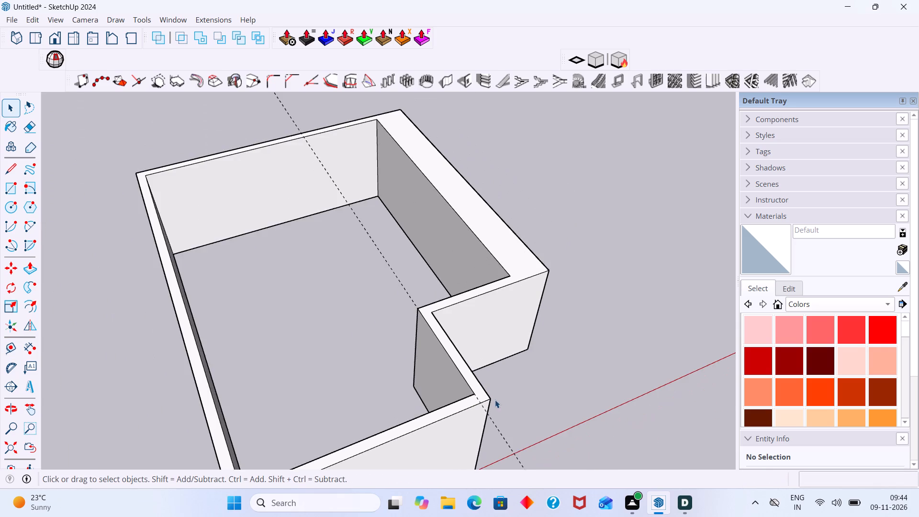
middle_click_drag(501, 402, 534, 398)
scroll(509, 367, "down", 2)
middle_click_drag(516, 356, 701, 371)
scroll(518, 229, "up", 3)
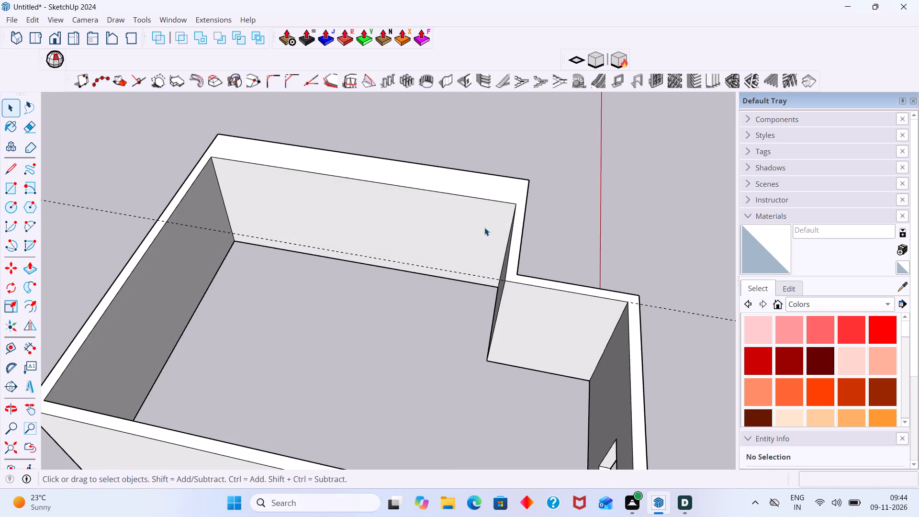
middle_click_drag(484, 227, 315, 227)
middle_click_drag(419, 216, 351, 225)
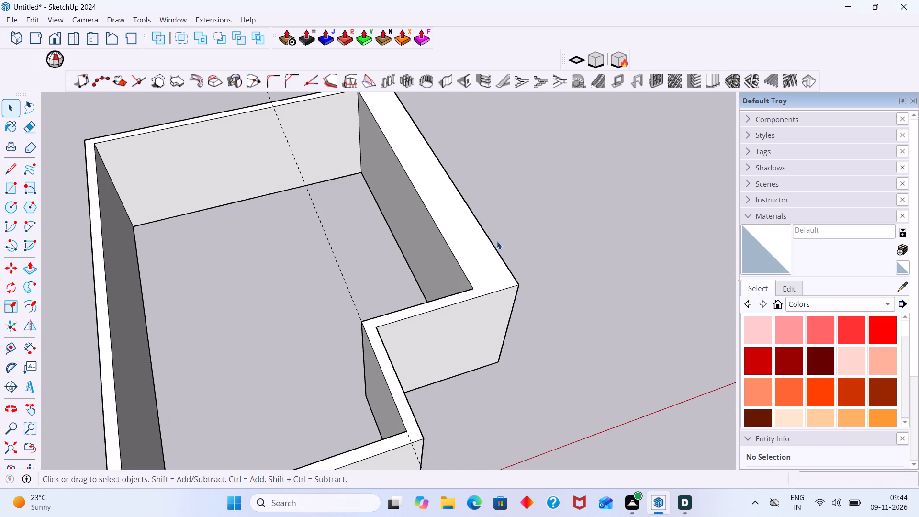
key("t")
left_click(506, 272)
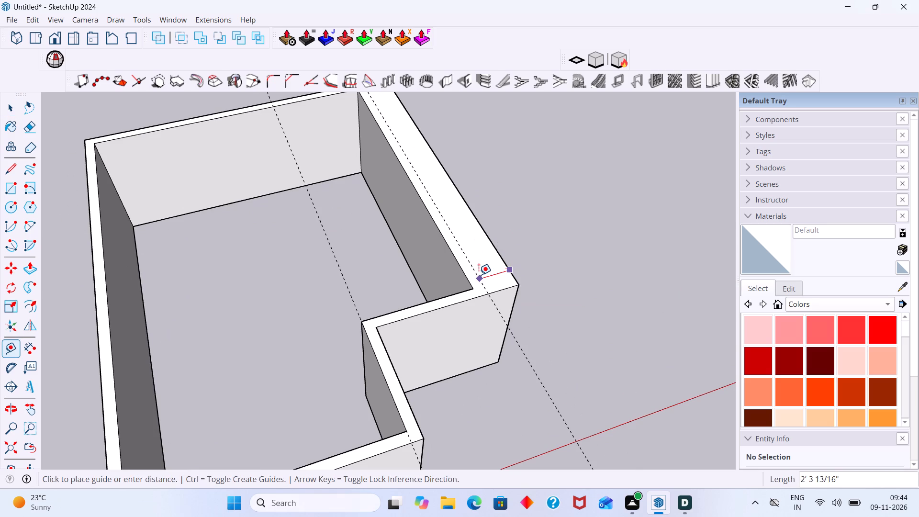
key("9")
key("shift+quotedbl")
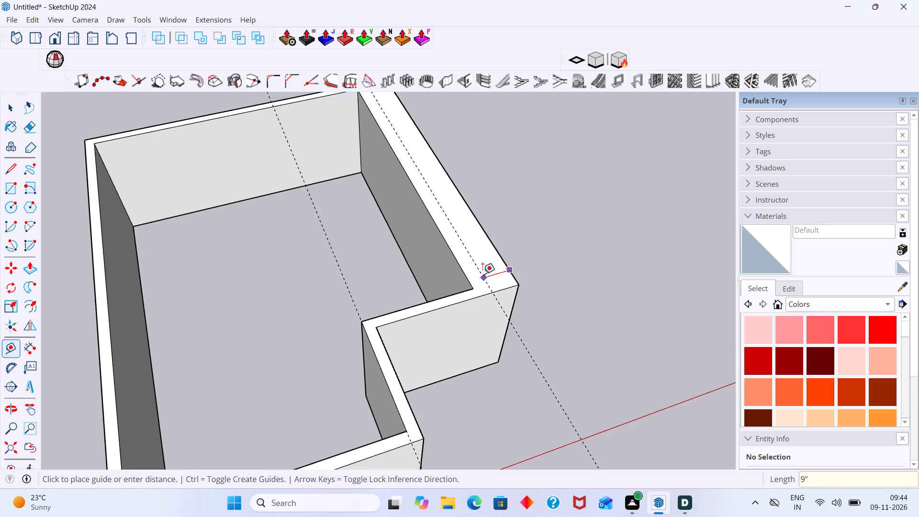
key("Return")
key("space")
Thin the long side wall by pushing its inner face to the 9" guide with Joint Push Pull.
middle_click_drag(472, 277, 516, 265)
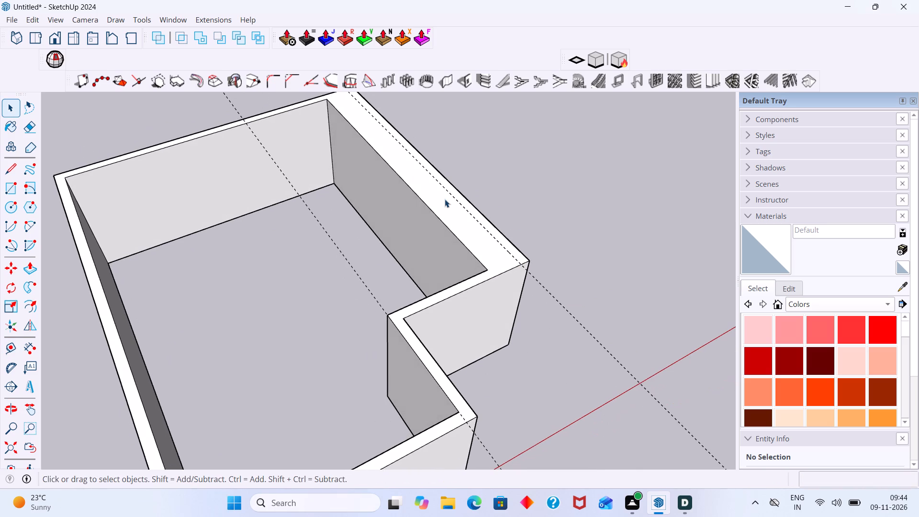
left_click(322, 38)
left_click(444, 236)
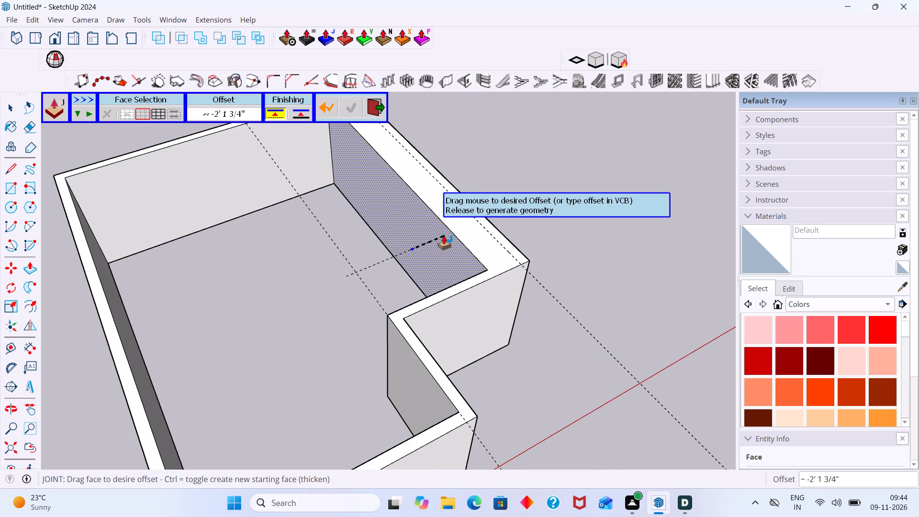
left_click(525, 270)
key("space")
Erase the two wall-thickness guides over the long side wall and the recess's side return wall.
scroll(535, 235, "up", 1)
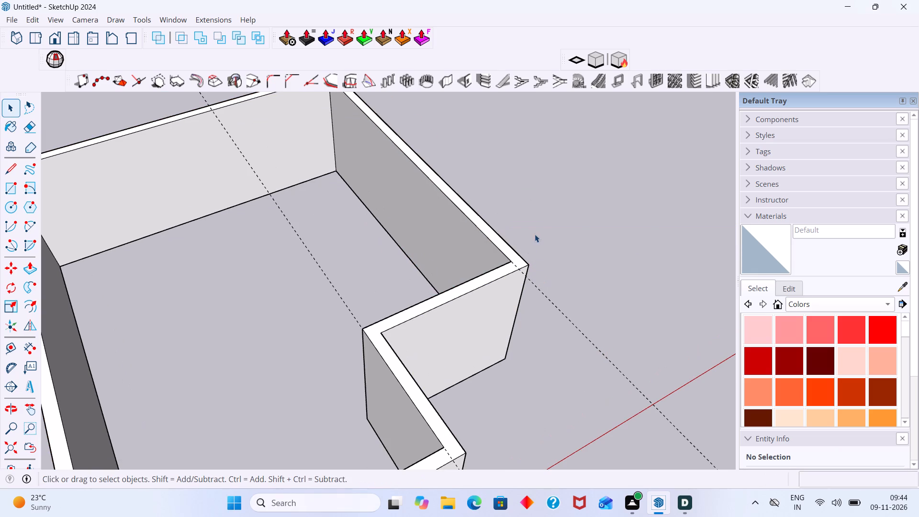
key("e")
left_click_drag(582, 270, 566, 358)
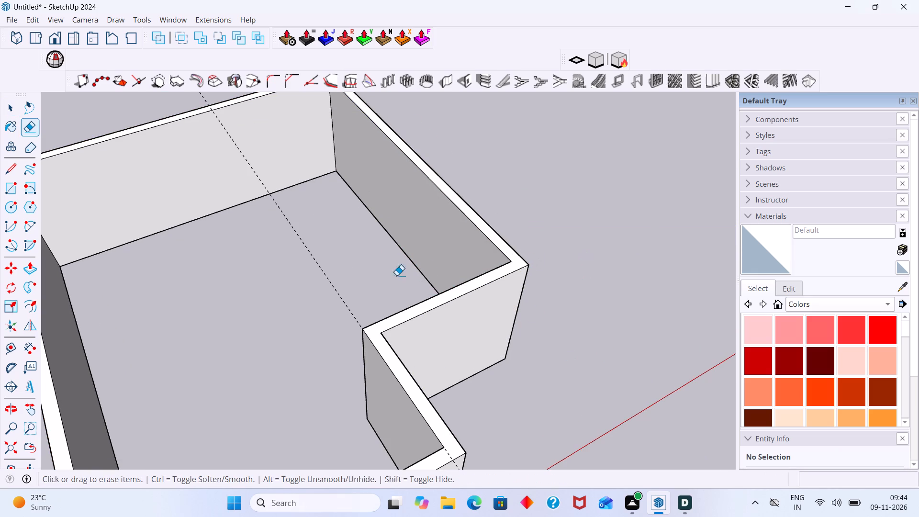
left_click_drag(375, 270, 318, 295)
key("space")
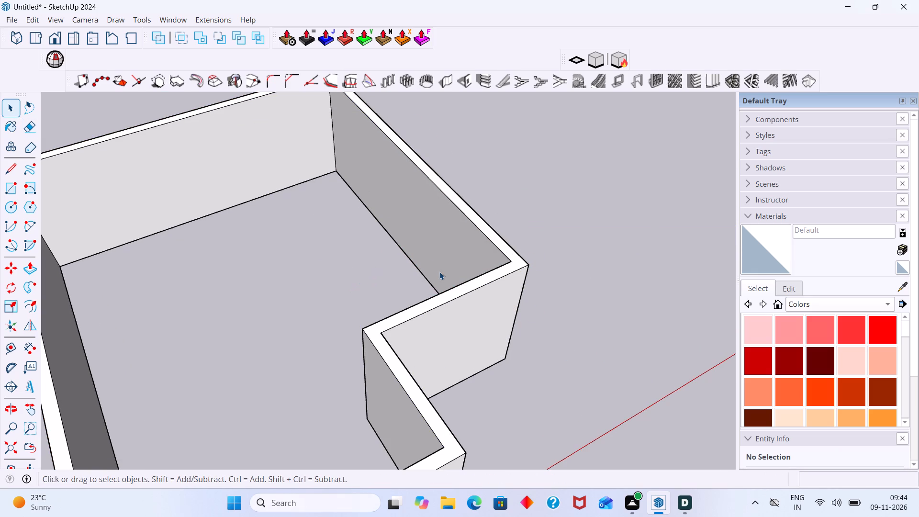
Measure the wall thickness from the inner corner where the long side wall meets the recessed front wall.
key("t")
scroll(524, 269, "up", 7)
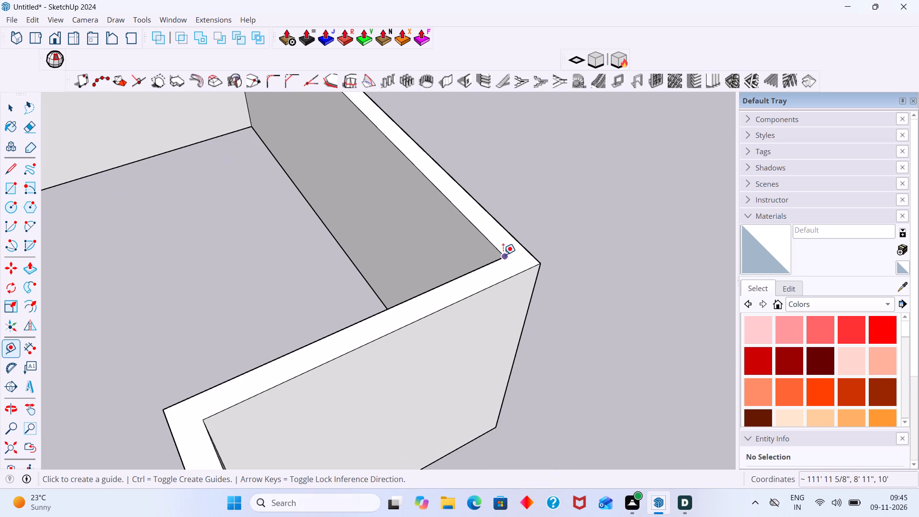
left_click(503, 255)
key("space")
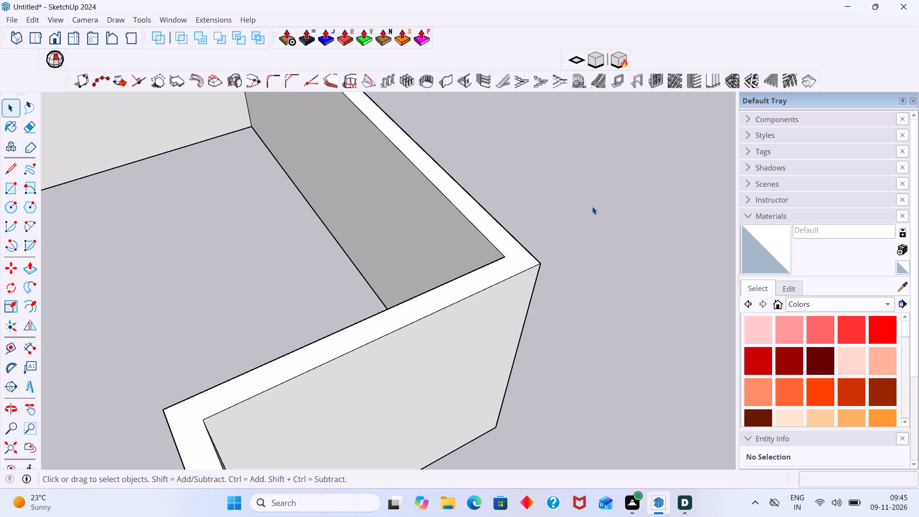
scroll(600, 212, "down", 11)
scroll(560, 284, "down", 9)
scroll(461, 272, "down", 13)
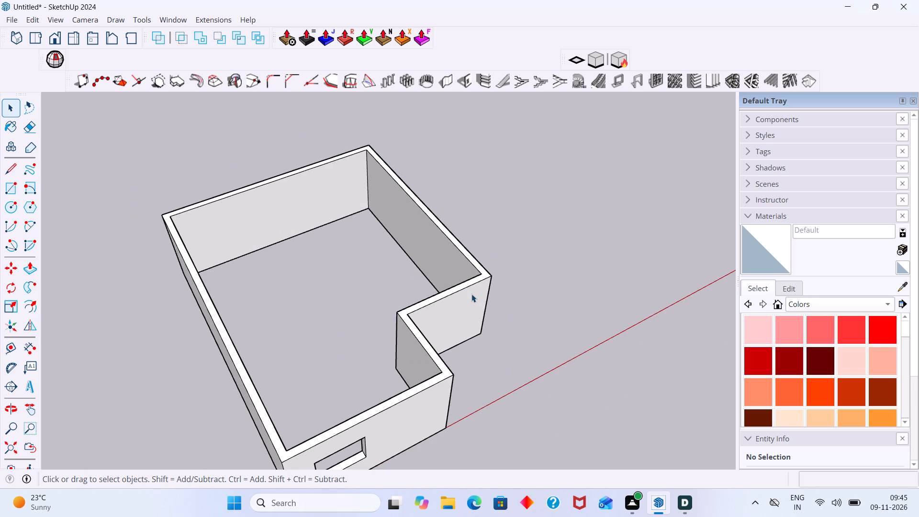
key("t")
scroll(513, 272, "up", 10)
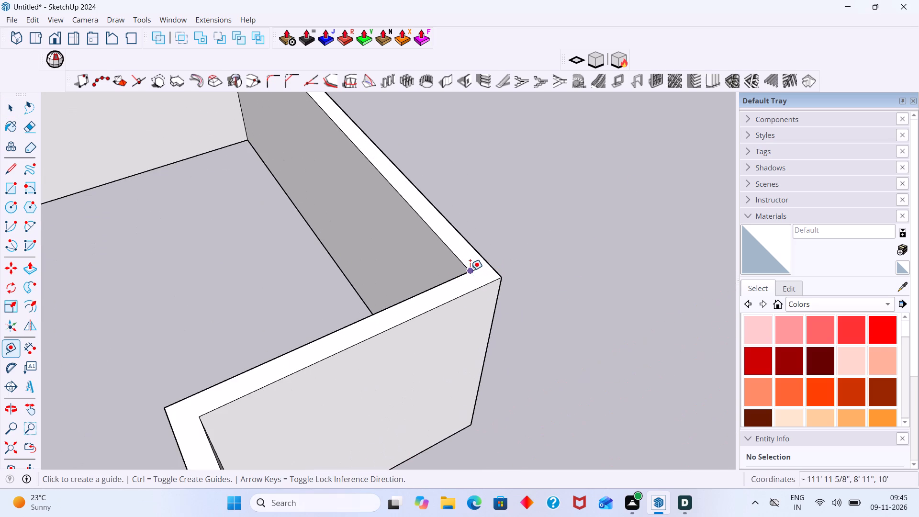
left_click(469, 270)
key("space")
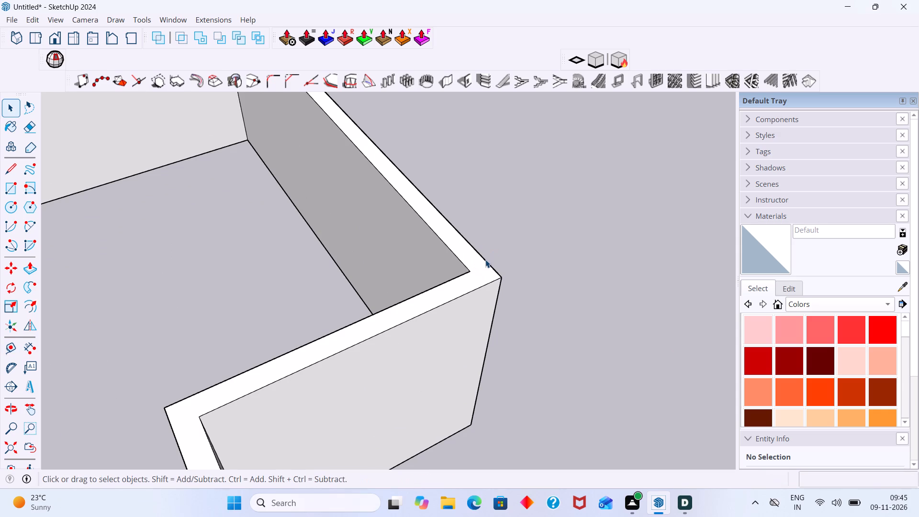
scroll(493, 310, "down", 6)
key("t")
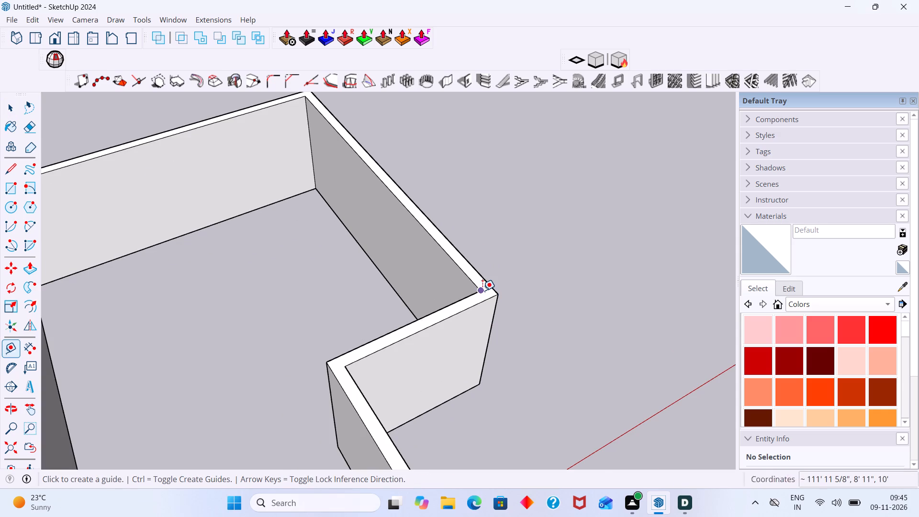
scroll(482, 291, "up", 3)
left_click(482, 288)
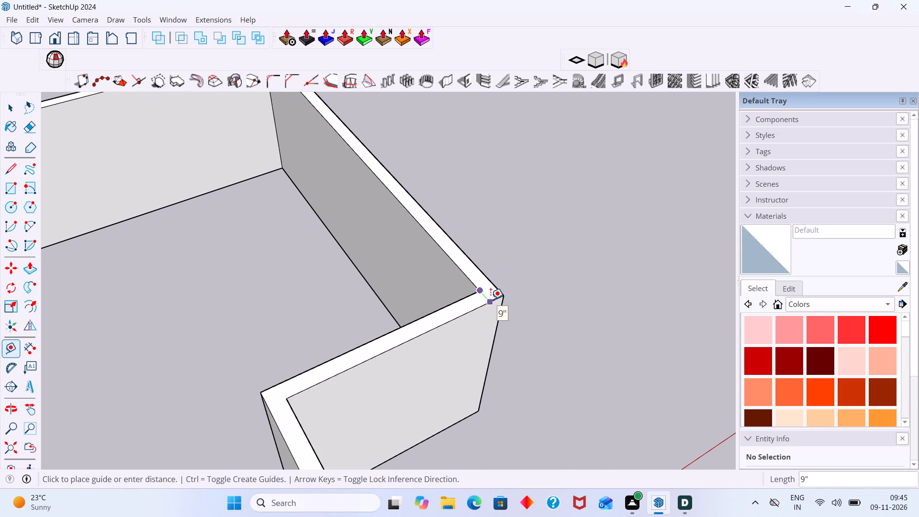
key("space")
Review the ground-floor walls from the front and examine the facade reference image beside them.
scroll(490, 303, "down", 17)
middle_click_drag(504, 345, 436, 288)
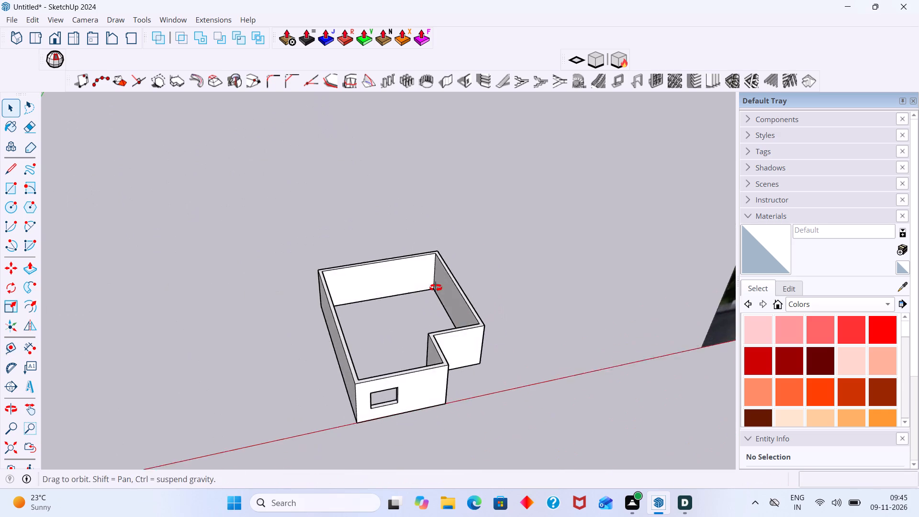
middle_click_drag(436, 288, 436, 287)
scroll(423, 346, "down", 3)
middle_click_drag(429, 382, 404, 330)
scroll(406, 361, "up", 2)
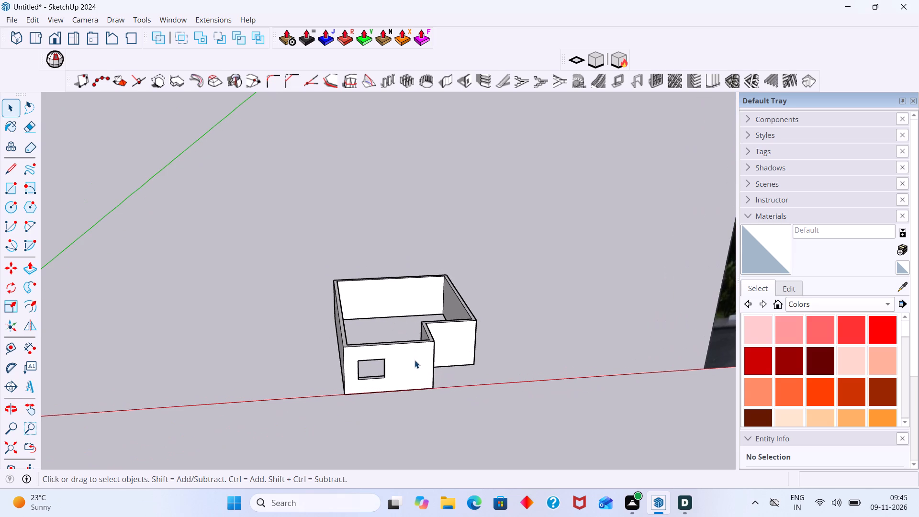
scroll(429, 358, "down", 6)
middle_click_drag(436, 332, 222, 288, "shift")
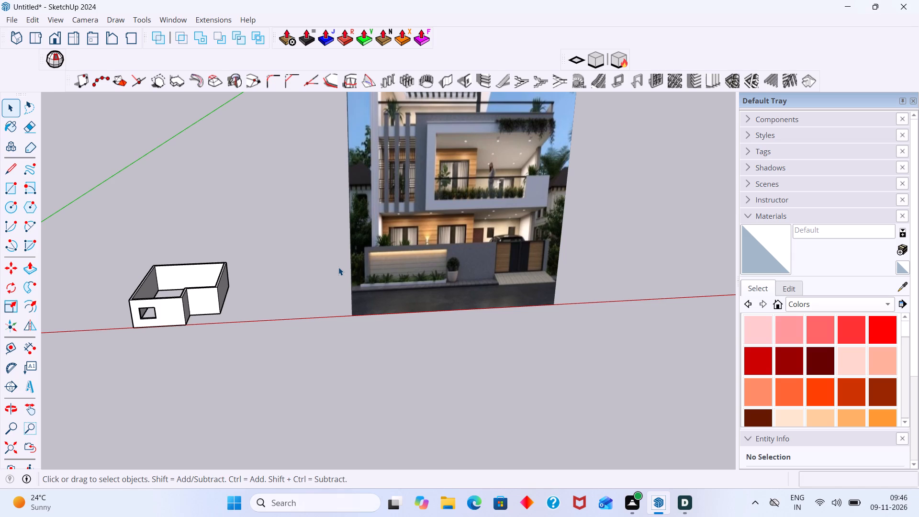
left_click(700, 363)
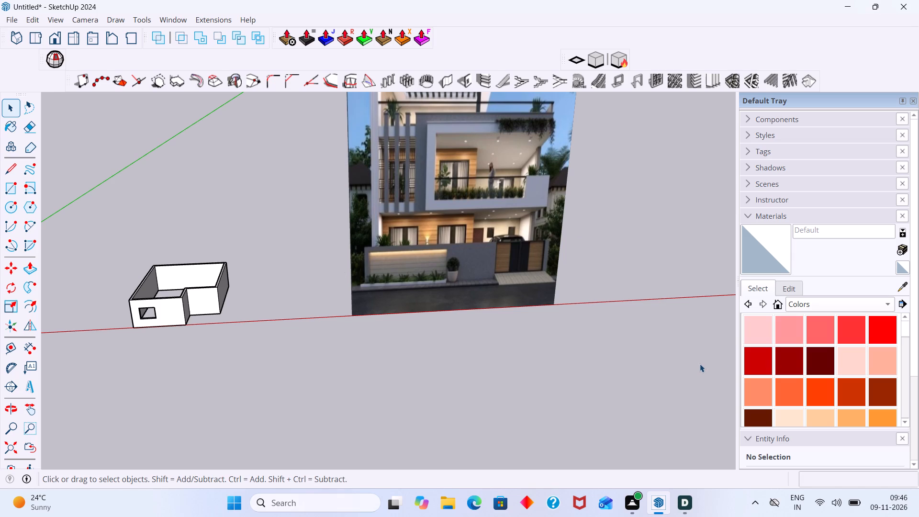
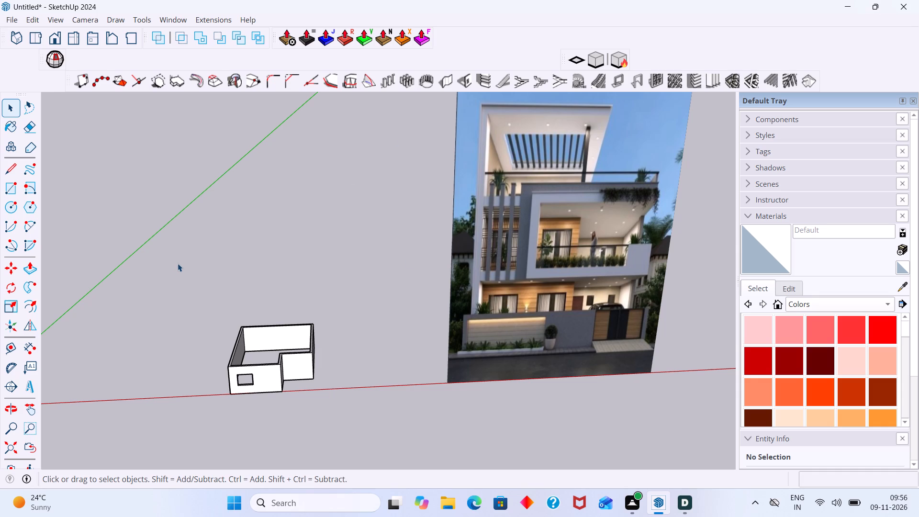
Examine the ground-floor windows in the facade reference image against the front wall of the model.
scroll(268, 297, "down", 11)
scroll(322, 330, "down", 8)
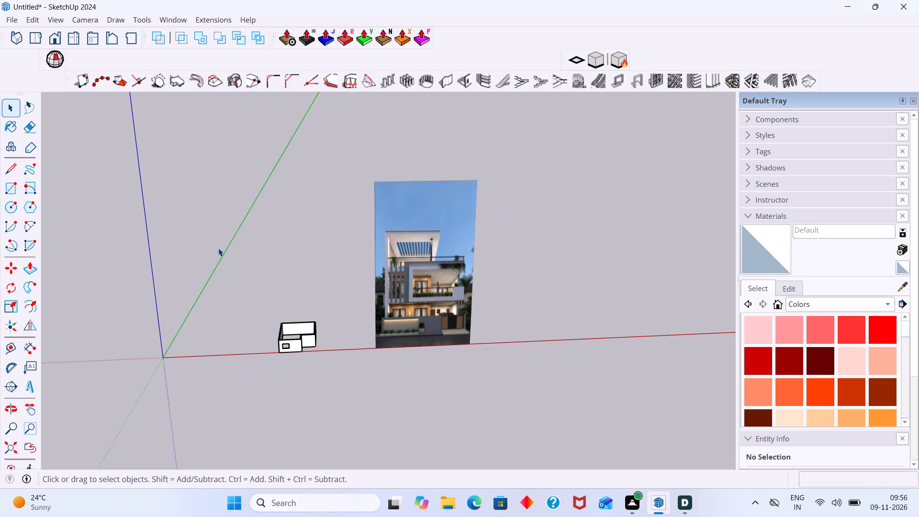
scroll(291, 387, "up", 7)
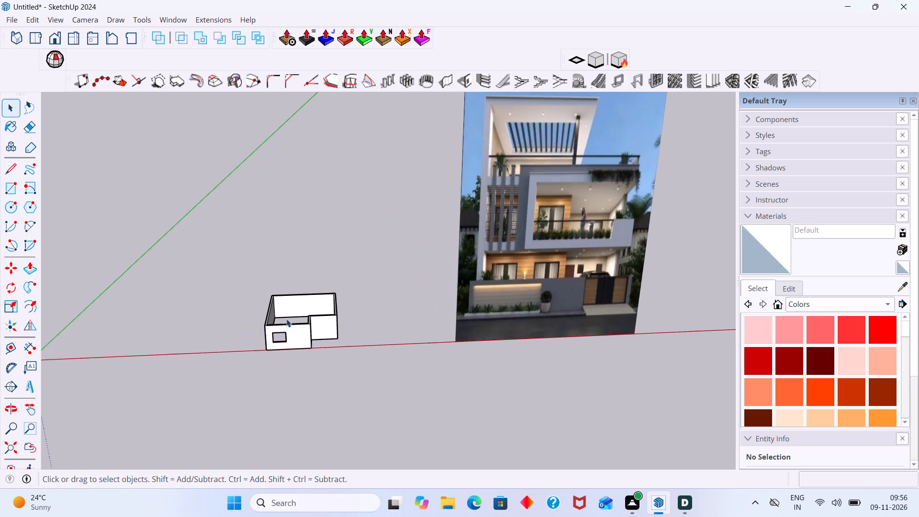
scroll(286, 319, "up", 4)
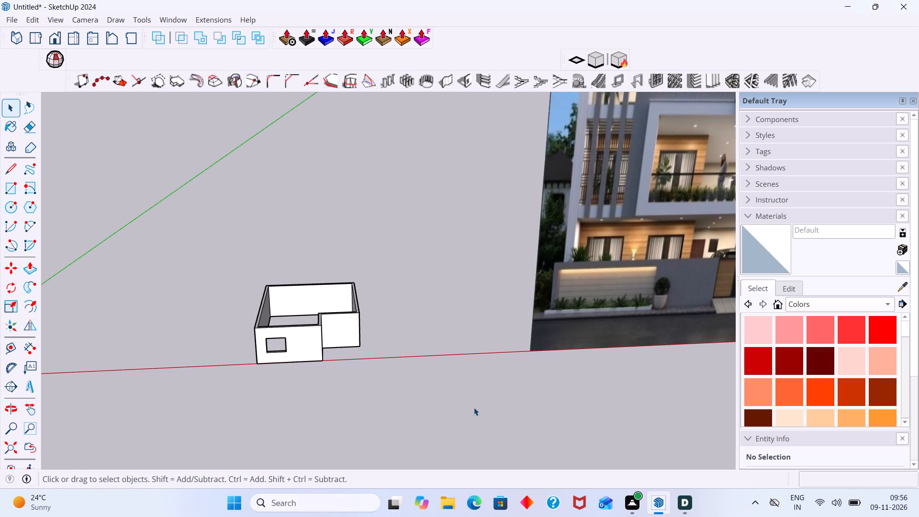
scroll(325, 319, "up", 2)
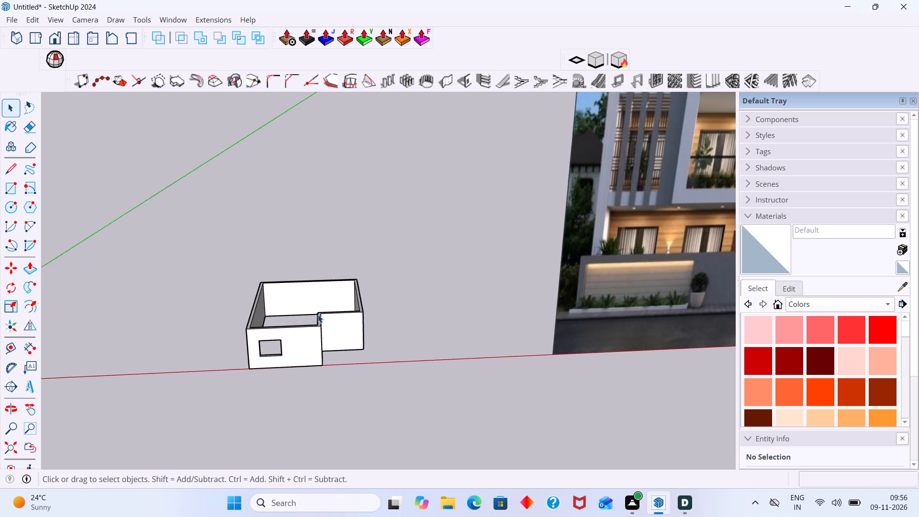
scroll(318, 315, "up", 1)
scroll(309, 327, "down", 6)
middle_click_drag(306, 331, 290, 332, "shift")
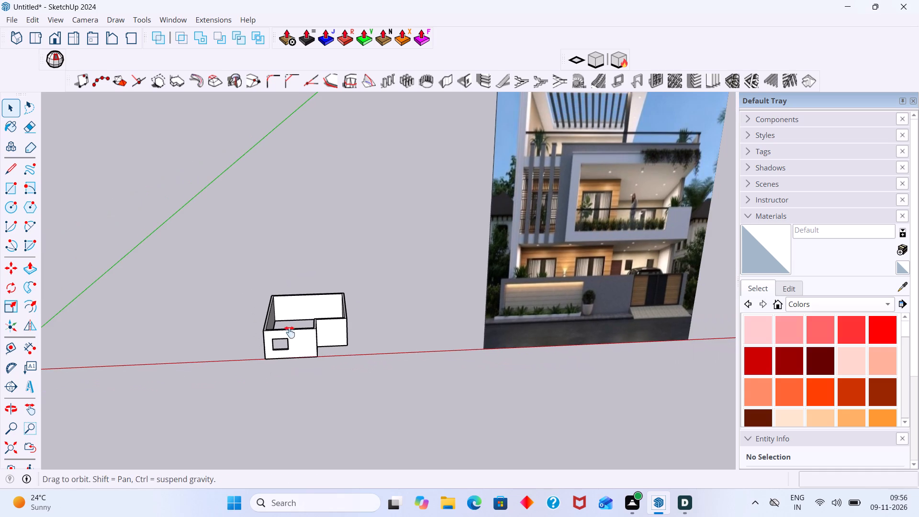
middle_click_drag(290, 332, 250, 342, "shift")
scroll(252, 324, "up", 3)
scroll(301, 335, "down", 3)
scroll(415, 342, "down", 2)
scroll(313, 366, "up", 3)
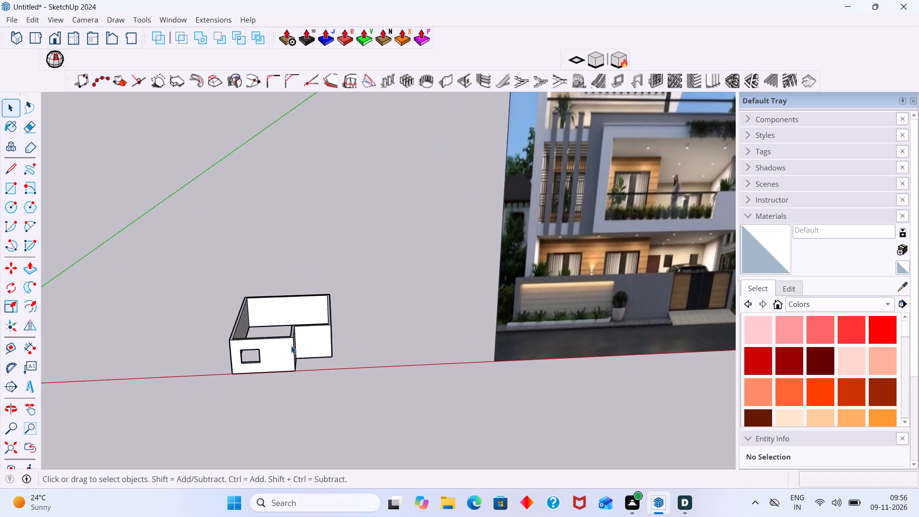
scroll(291, 346, "up", 2)
Place a vertical guide on the front wall about 1' 3" in from its outer corner beside the recess.
key("t")
scroll(306, 333, "up", 1)
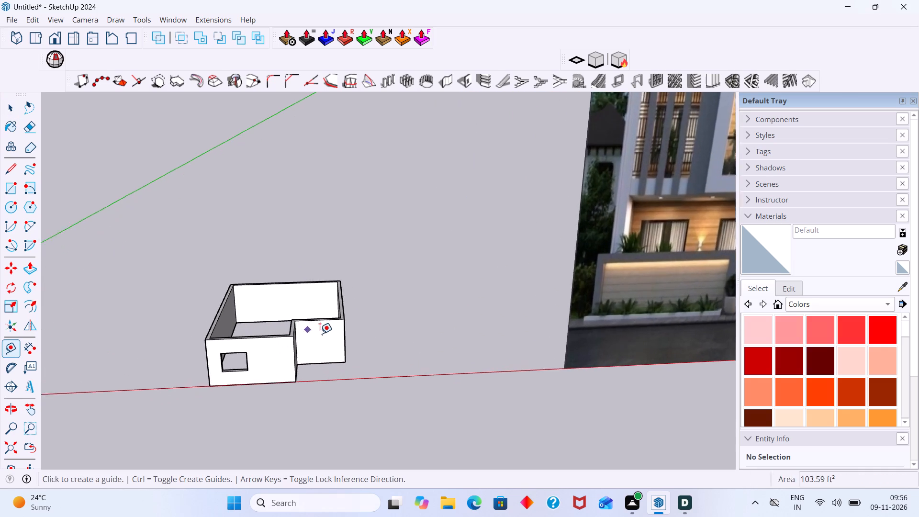
scroll(320, 334, "up", 1)
middle_click_drag(322, 335, 323, 380)
scroll(297, 374, "up", 4)
left_click(295, 370)
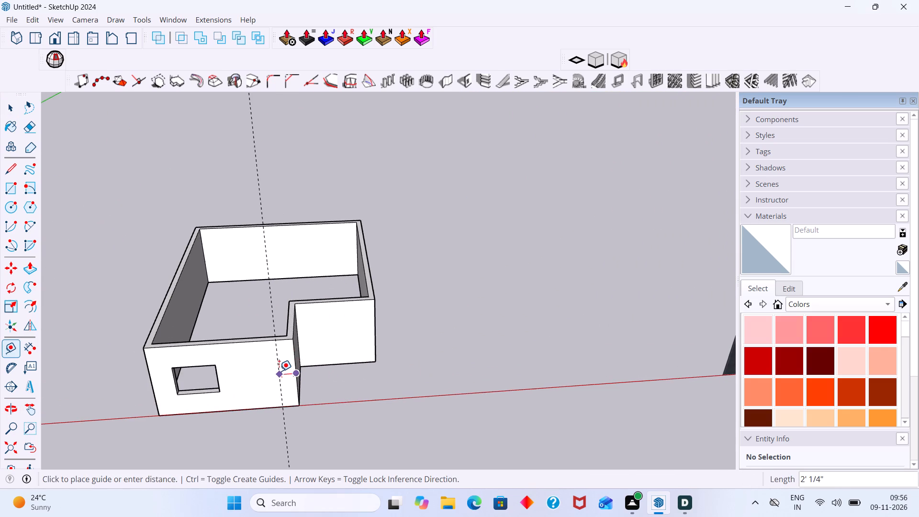
scroll(279, 371, "down", 4)
middle_click_drag(279, 371, 278, 353)
scroll(278, 356, "down", 6)
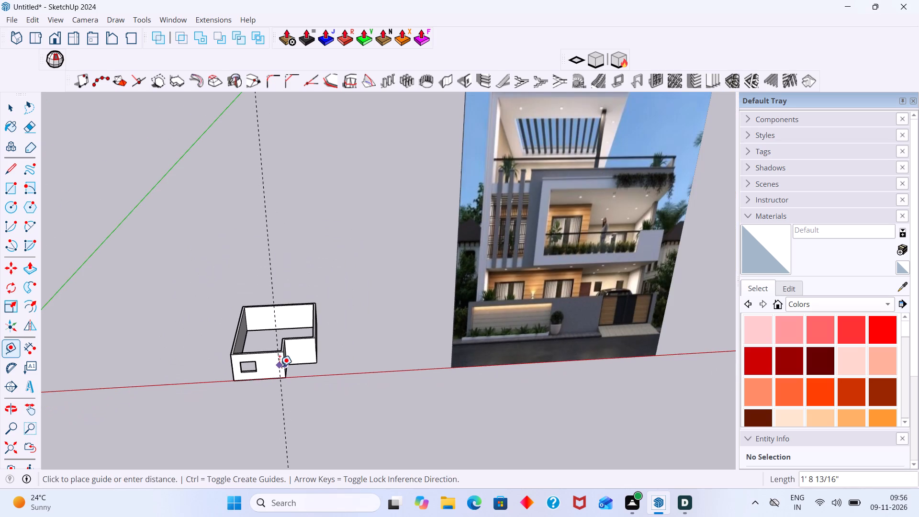
scroll(280, 366, "down", 2)
scroll(273, 364, "up", 6)
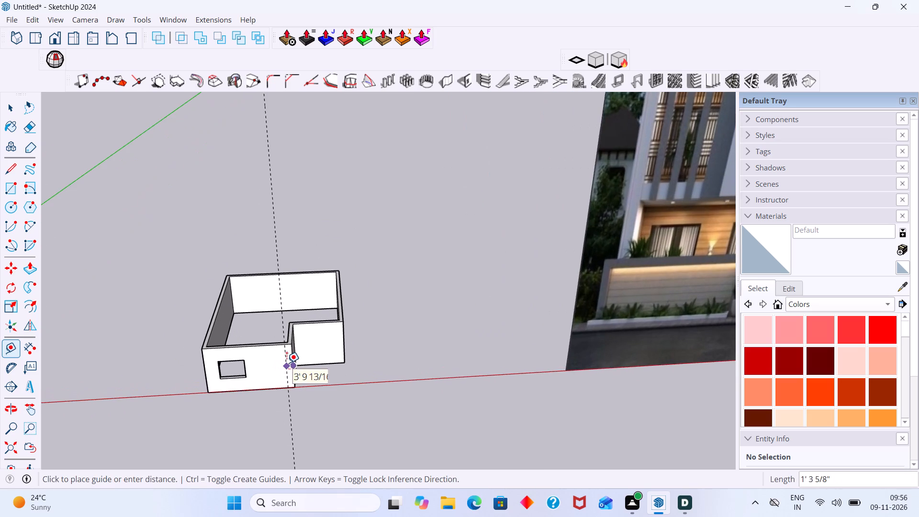
scroll(287, 363, "up", 2)
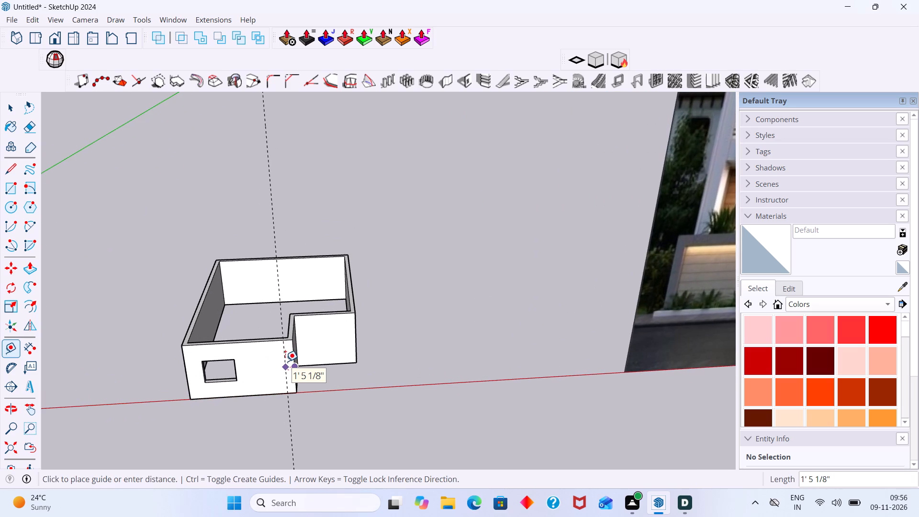
left_click(287, 361)
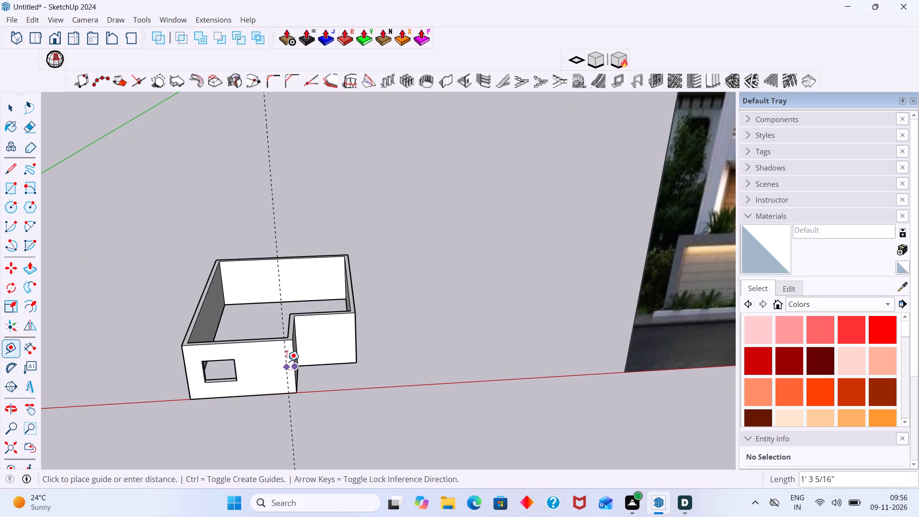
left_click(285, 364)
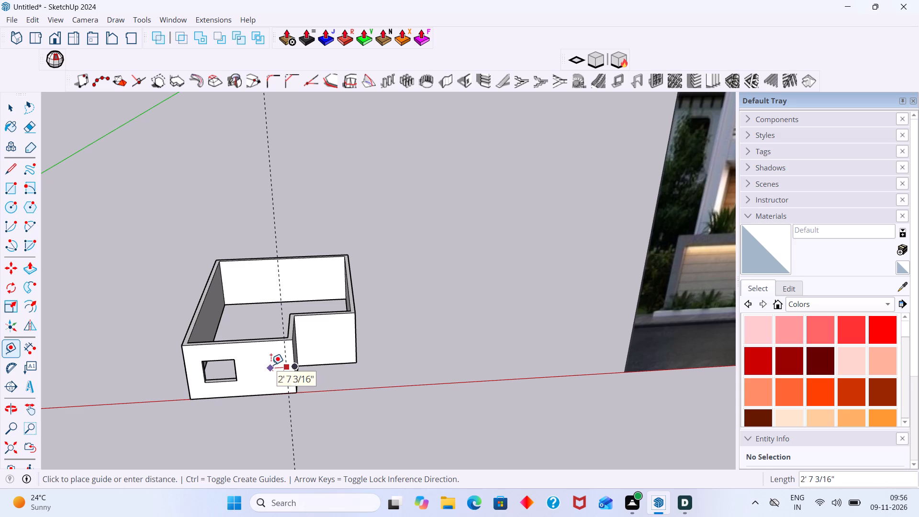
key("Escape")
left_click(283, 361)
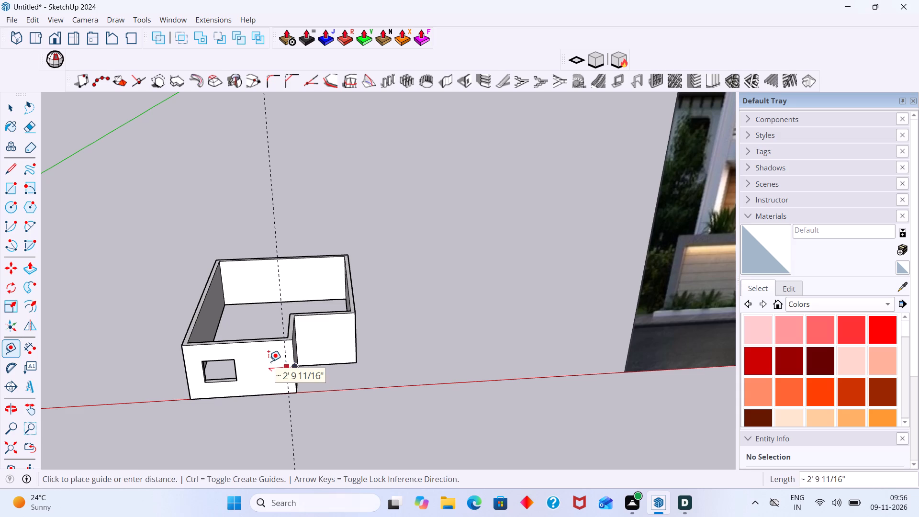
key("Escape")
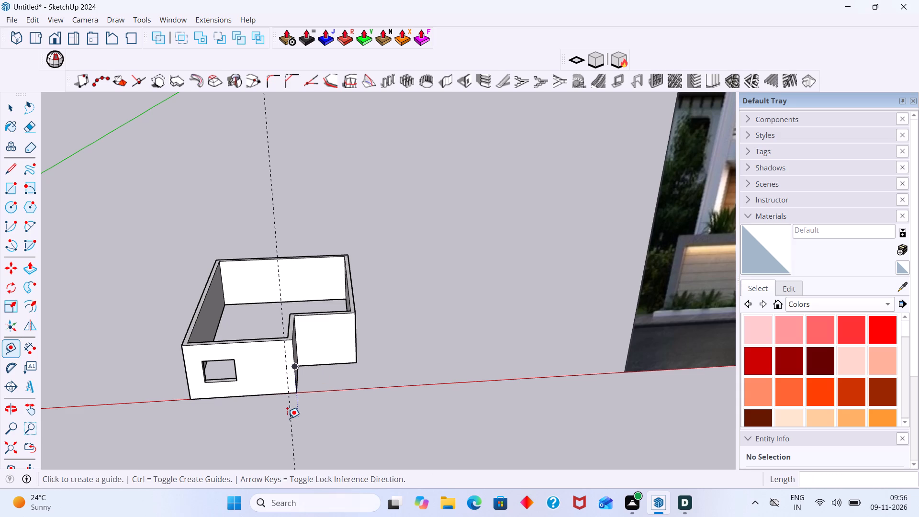
Add a second vertical guide 5' from the first one, towards the existing window.
left_click(289, 415)
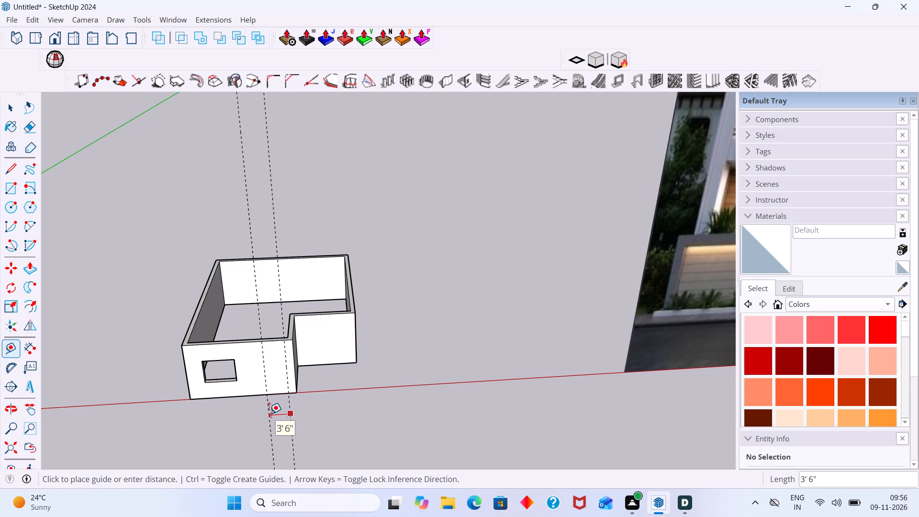
type("5'")
key("Return")
key("space")
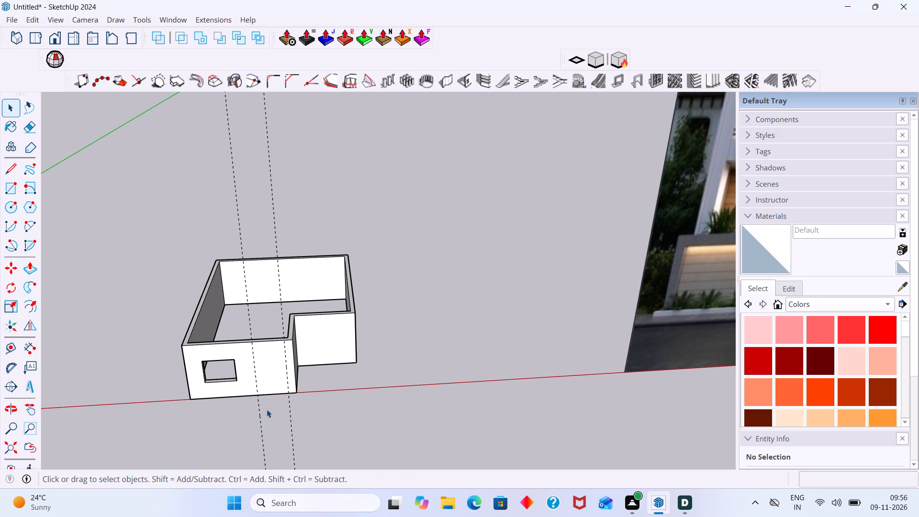
Place horizontal guides on the front wall 3' below its top edge and 3' above its base, level with the existing window's head and sill.
key("t")
scroll(267, 397, "up", 3)
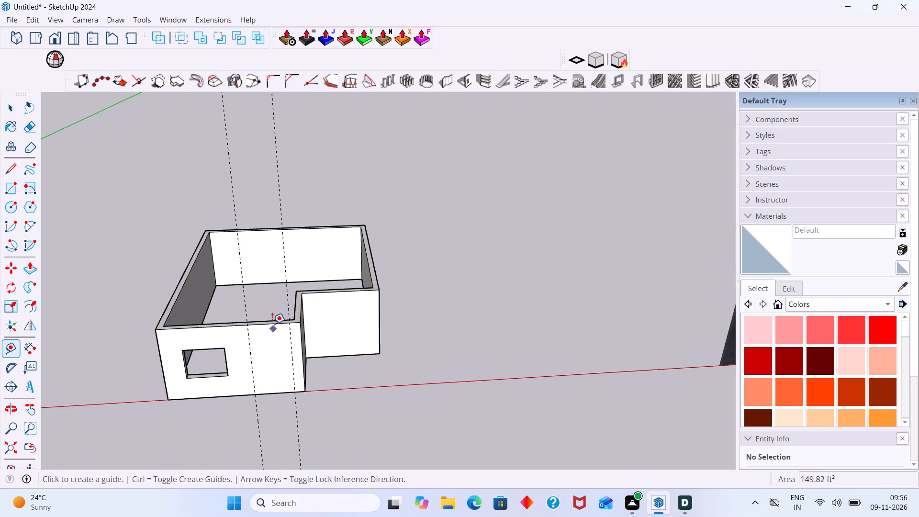
left_click(272, 324)
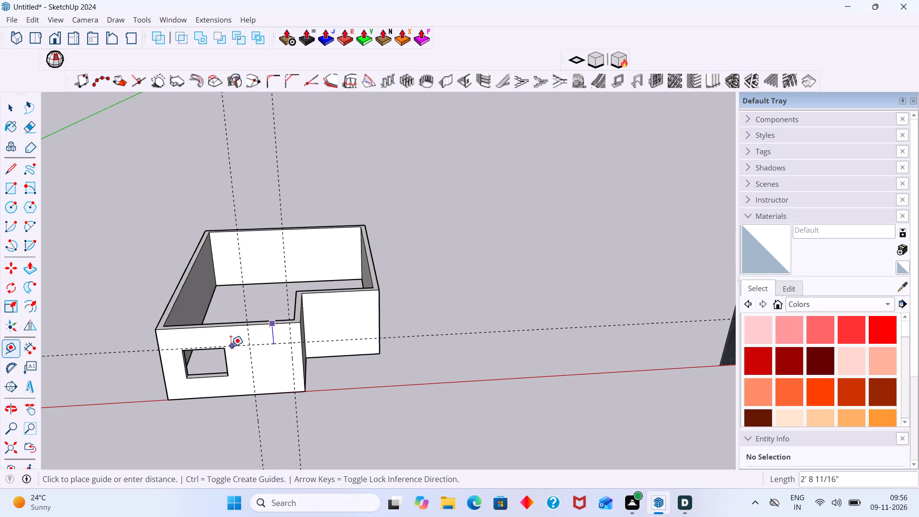
left_click(224, 347)
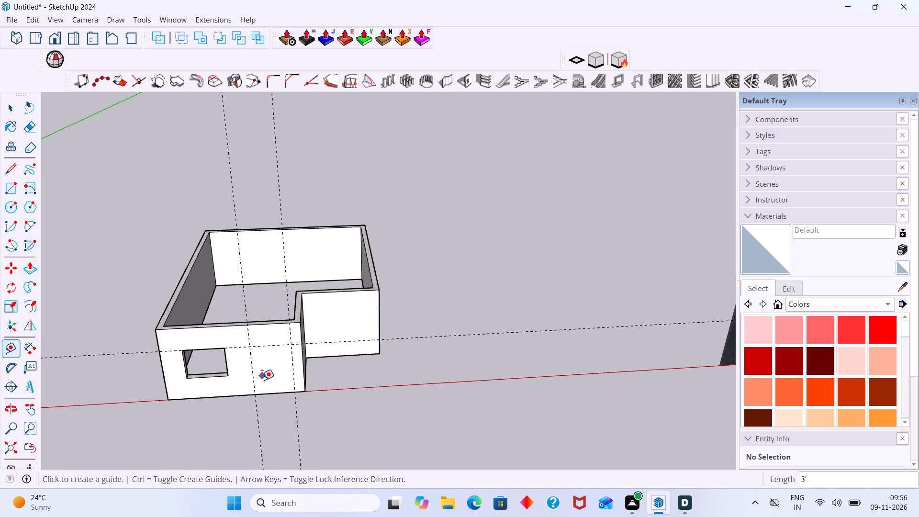
left_click(267, 393)
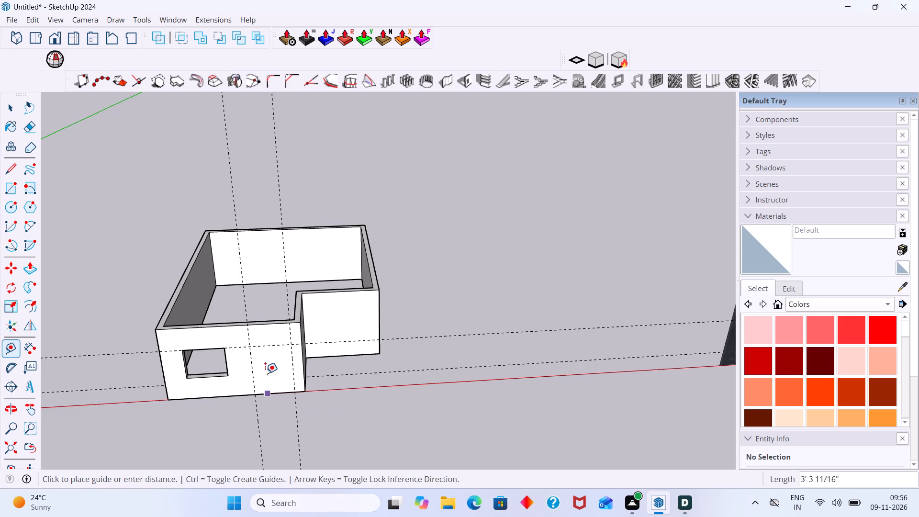
left_click(226, 375)
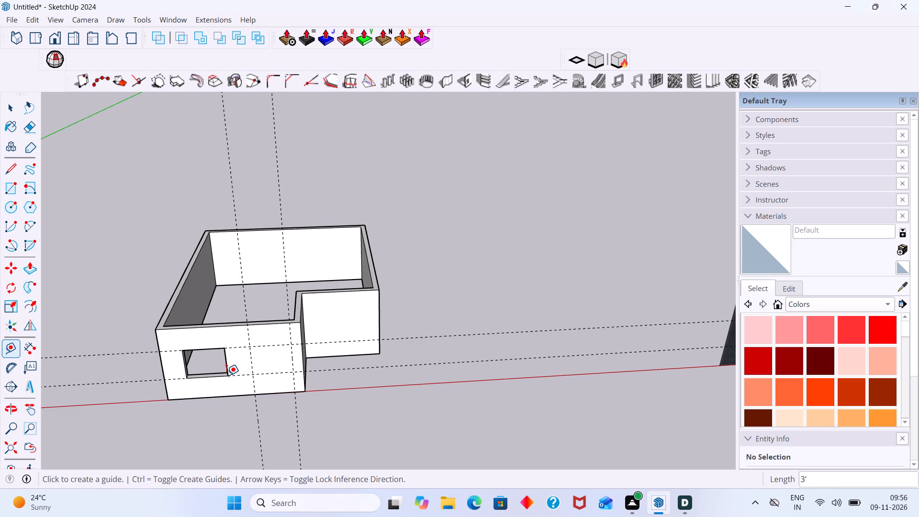
key("space")
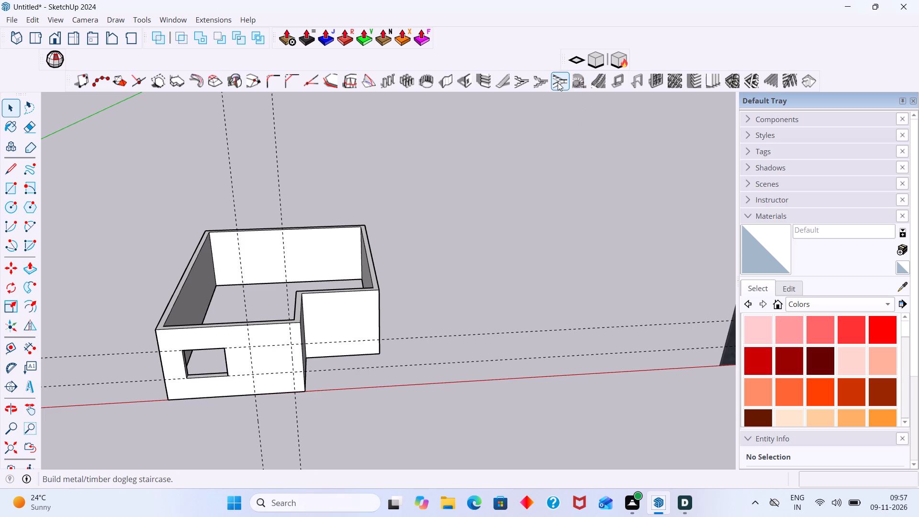
Create a 5' wide, 3' 6" high wall opening in the front wall, set at the guides' lower intersection nearest the existing window.
left_click(468, 78)
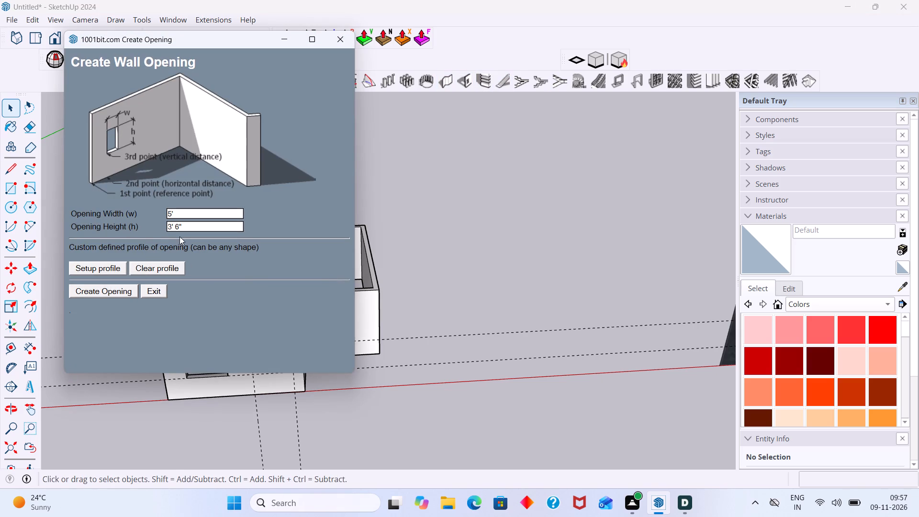
left_click(104, 292)
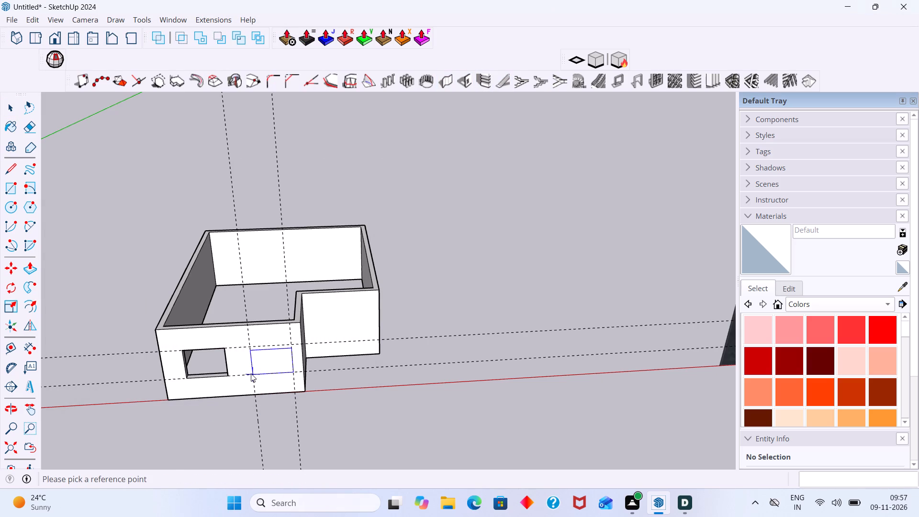
left_click(251, 373)
left_click(251, 373)
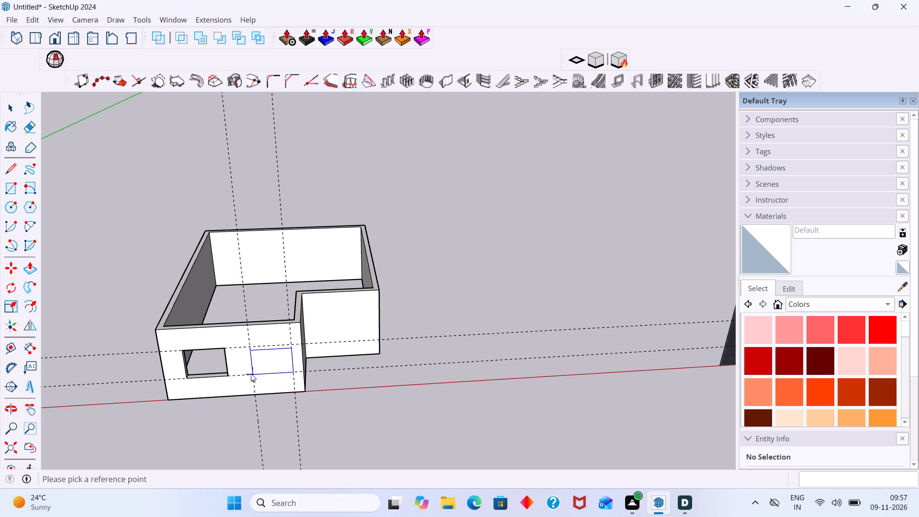
double_click(251, 373)
key("space")
Push the head face of the new window opening up 6" to the upper horizontal guide, editing inside the wall group.
scroll(258, 351, "up", 1)
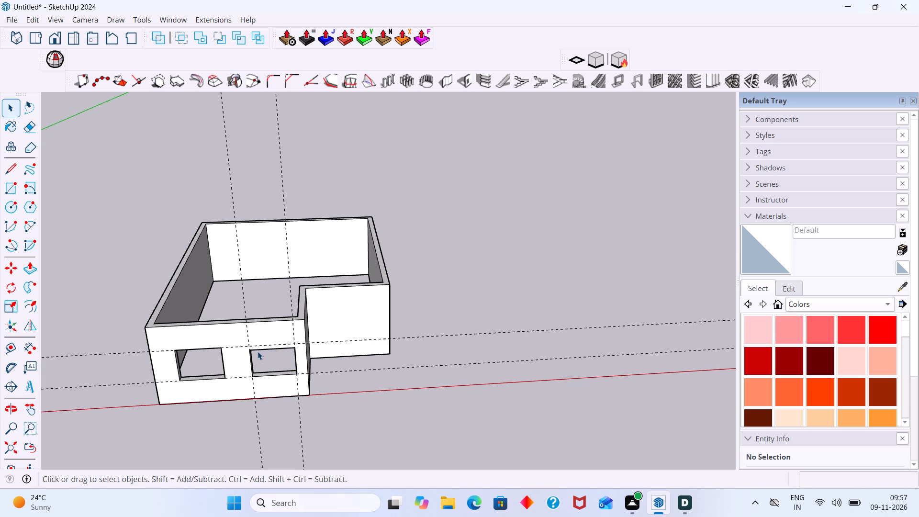
middle_click_drag(258, 350, 243, 310)
scroll(234, 328, "up", 9)
middle_click_drag(253, 318, 254, 254)
scroll(252, 314, "down", 5)
middle_click_drag(289, 326, 286, 240)
scroll(267, 258, "up", 12)
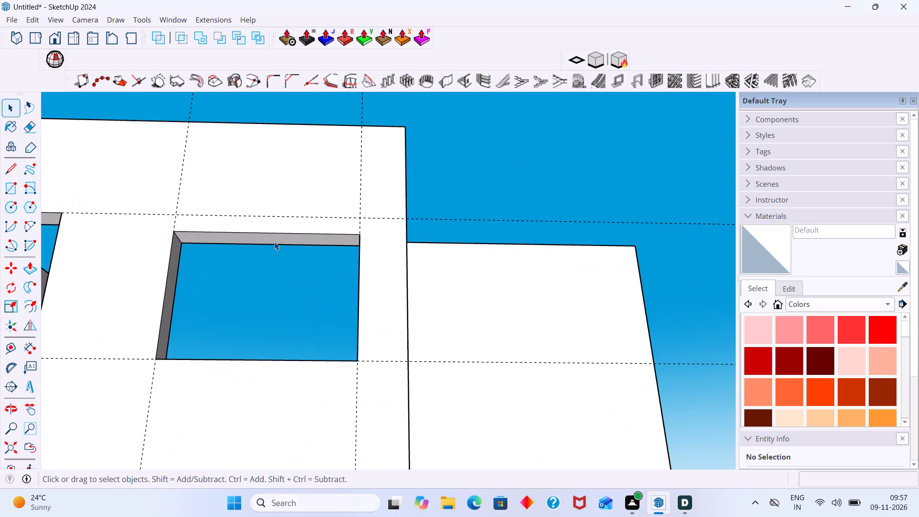
scroll(273, 240, "up", 2)
left_click(270, 237)
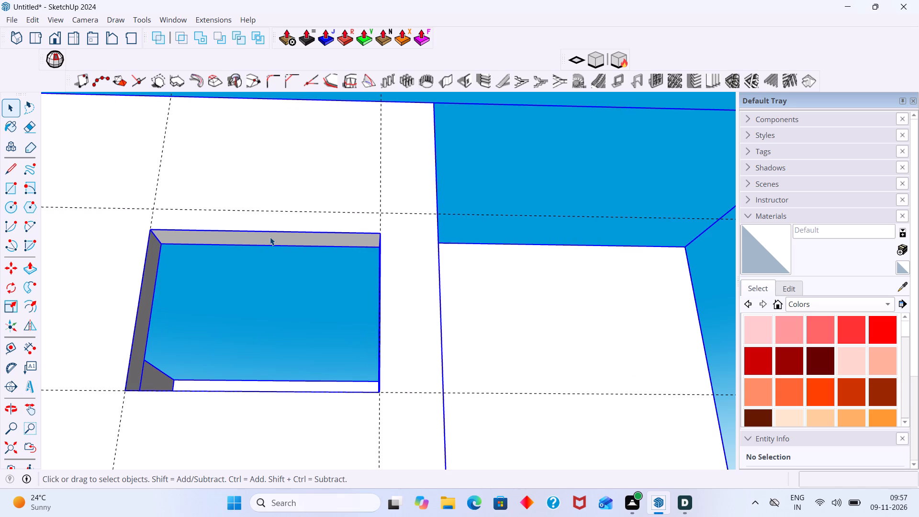
triple_click(270, 237)
scroll(271, 239, "up", 2)
left_click(274, 241)
left_click(277, 236)
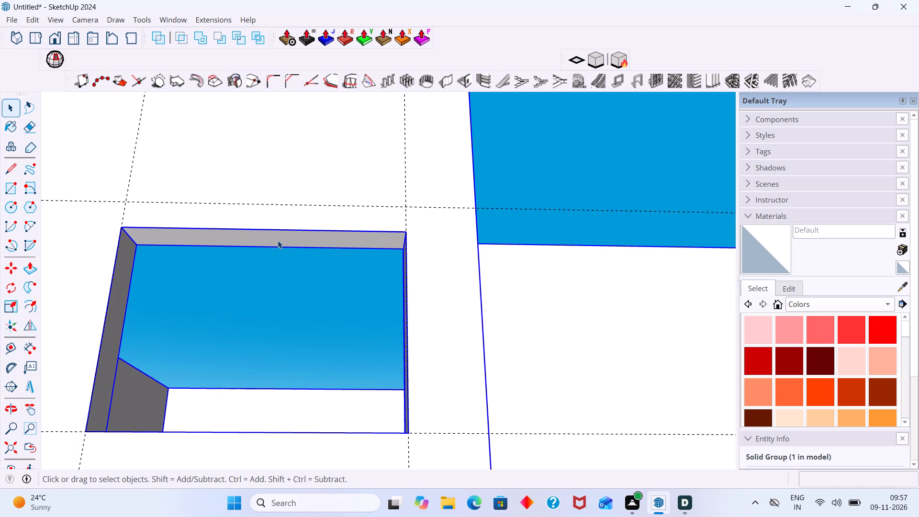
scroll(278, 240, "up", 3)
double_click(278, 241)
left_click(282, 240)
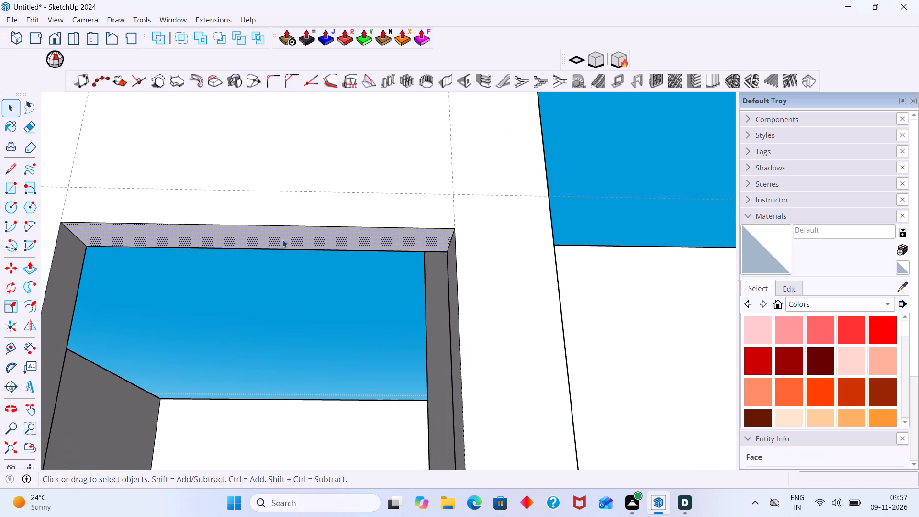
key("p")
left_click(282, 239)
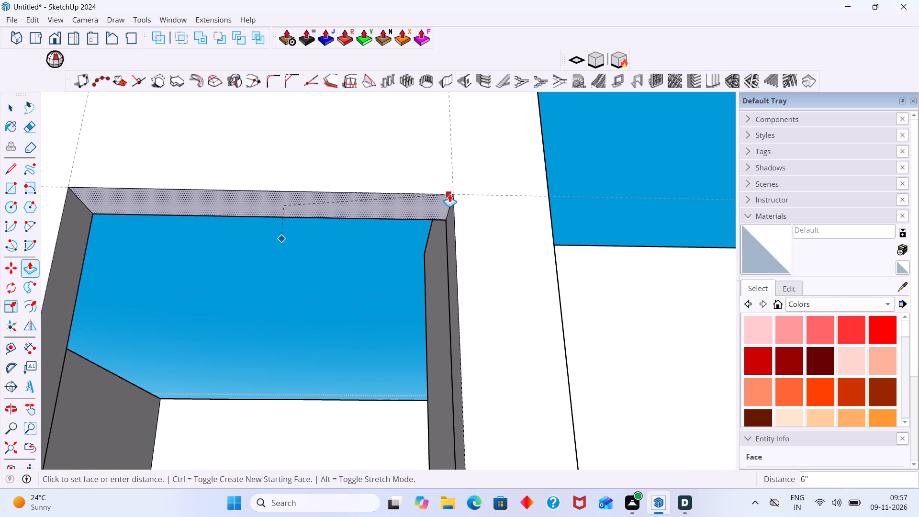
left_click(455, 194)
key("space")
left_click(627, 156)
Leave the wall group and erase the two vertical and two horizontal guides around the front-wall window openings.
scroll(612, 170, "down", 2)
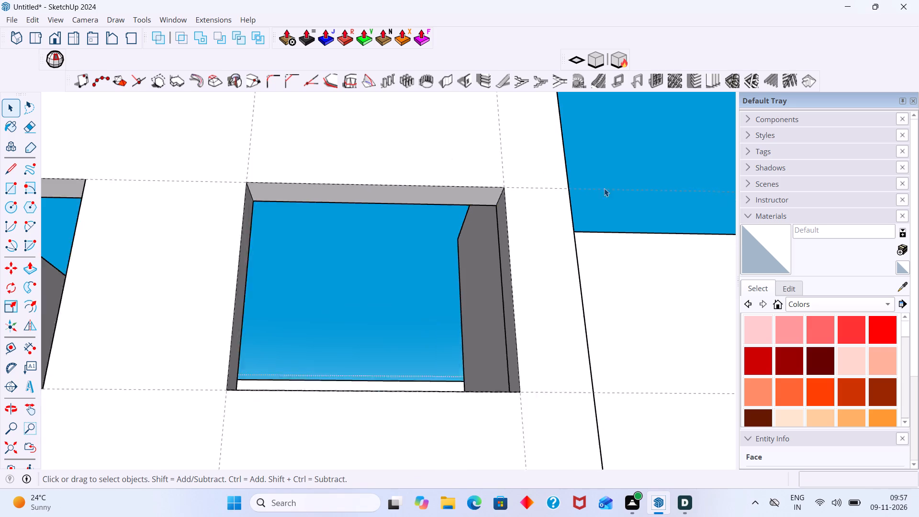
scroll(604, 188, "down", 10)
middle_click_drag(562, 230, 552, 303)
scroll(567, 250, "down", 6)
middle_click_drag(571, 230, 560, 307)
scroll(558, 291, "down", 2)
middle_click_drag(563, 291, 468, 285, "shift")
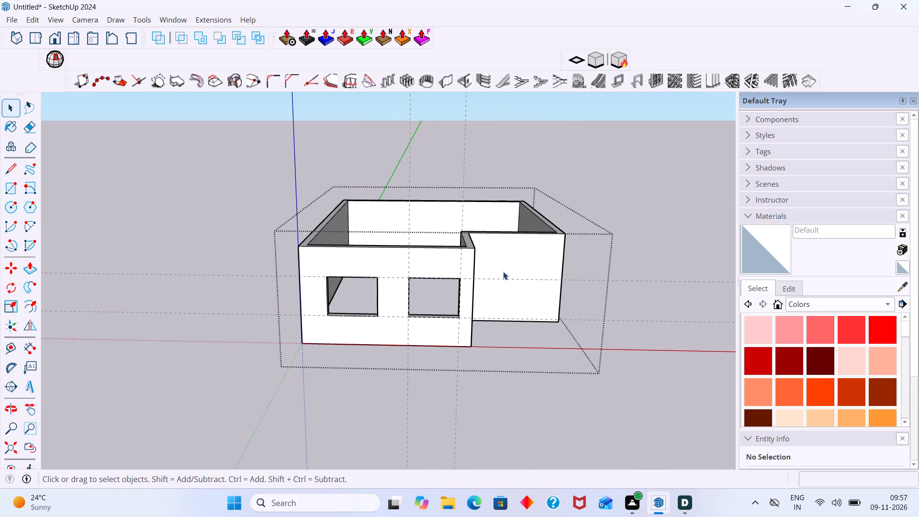
key("e")
left_click_drag(482, 155, 382, 141)
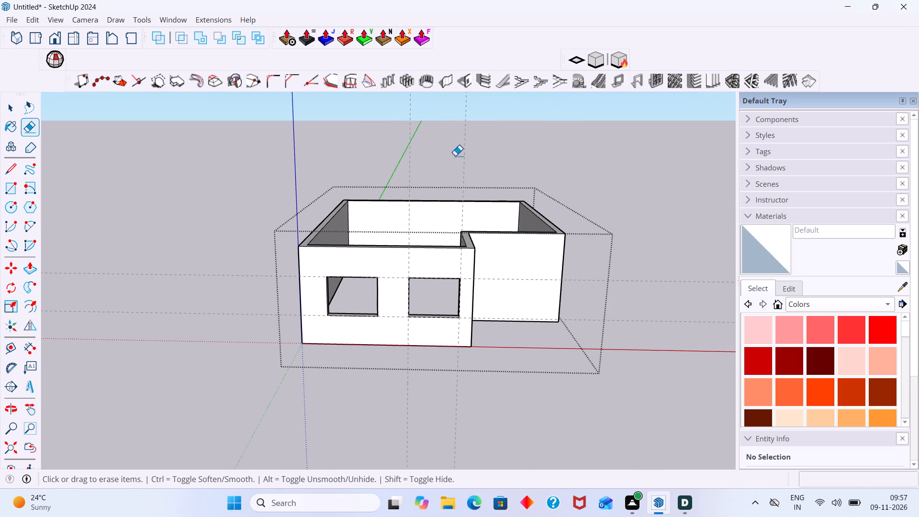
key("space")
left_click(534, 159)
key("e")
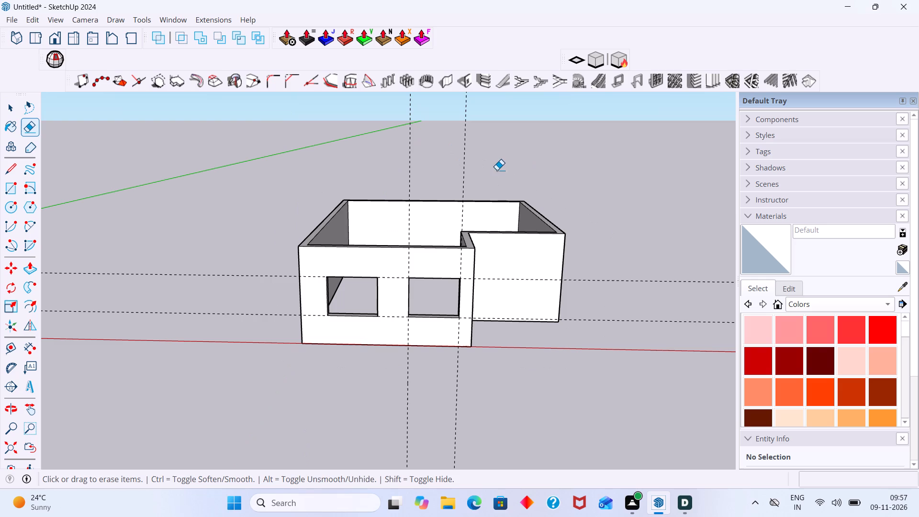
left_click_drag(498, 169, 415, 144)
left_click_drag(439, 156, 397, 143)
left_click_drag(695, 235, 682, 337)
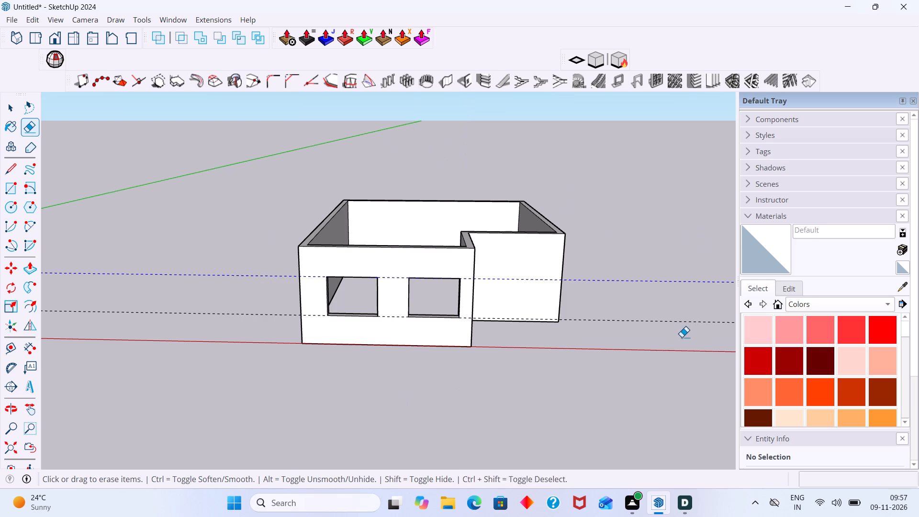
left_click_drag(682, 337, 682, 339)
Examine the ground-floor windows in the facade reference image alongside the modelled walls.
middle_click_drag(596, 301, 533, 303)
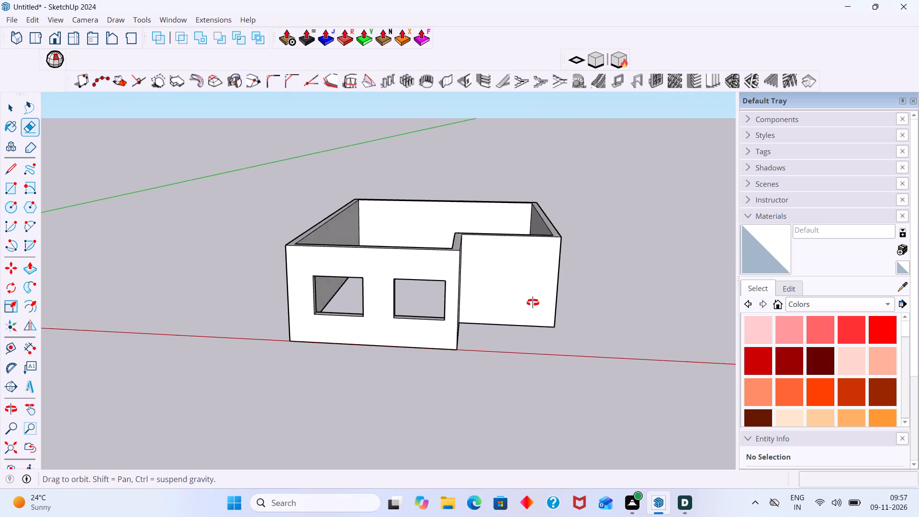
middle_click_drag(533, 303, 530, 303)
scroll(530, 306, "down", 20)
scroll(530, 306, "down", 2)
middle_click_drag(612, 321, 442, 305, "shift")
scroll(468, 313, "down", 1)
middle_click_drag(484, 335, 597, 355)
scroll(572, 288, "up", 8)
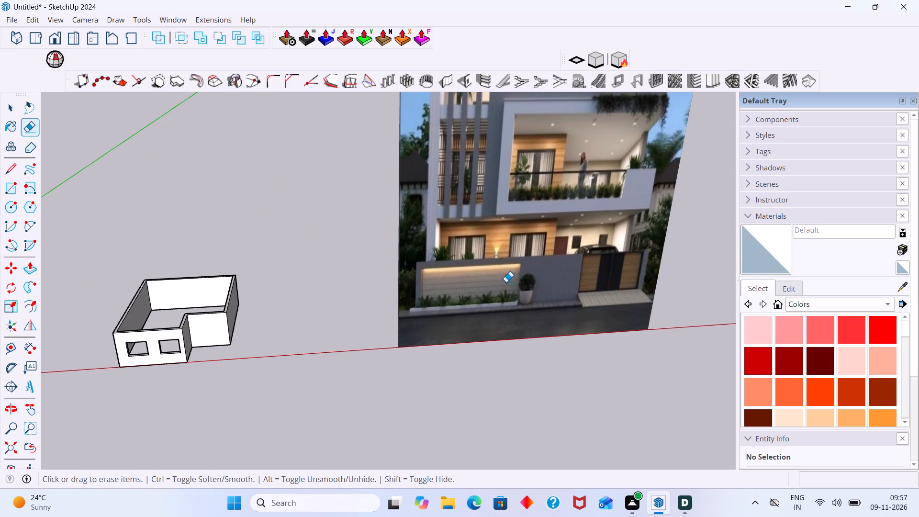
key("space")
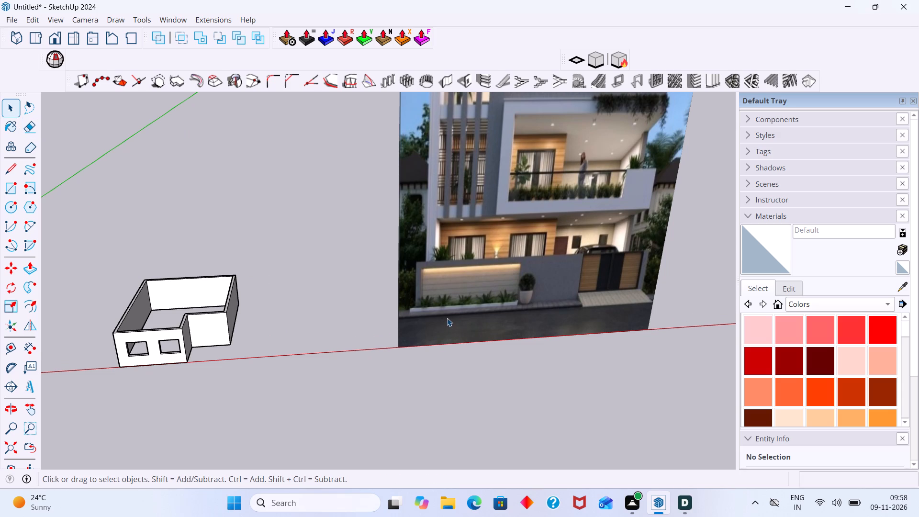
middle_click_drag(264, 315, 303, 295)
scroll(167, 365, "up", 2)
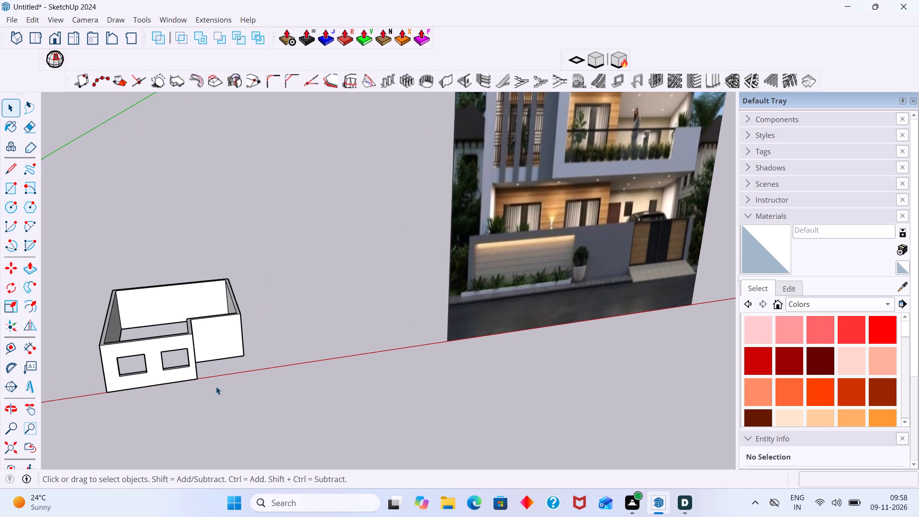
middle_click_drag(220, 389, 229, 364, "shift")
scroll(181, 365, "up", 3)
scroll(201, 348, "down", 5)
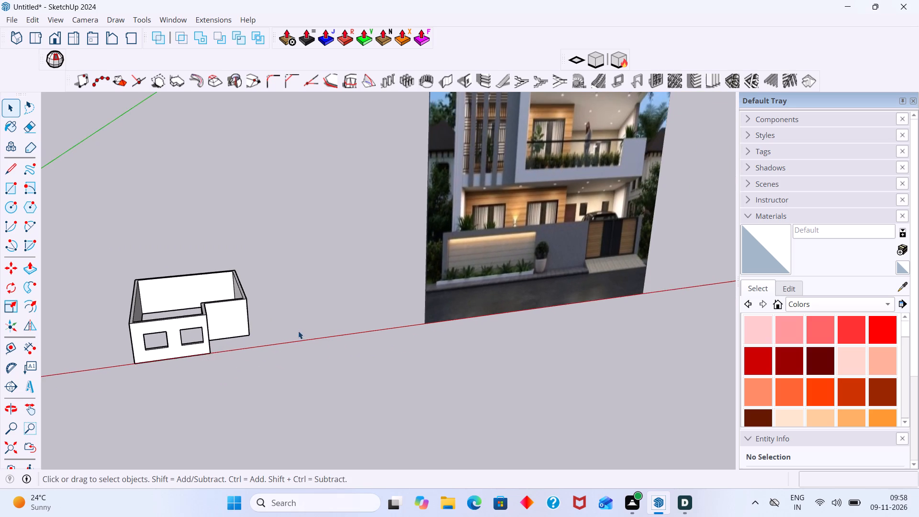
middle_click_drag(301, 326, 277, 323)
middle_click_drag(286, 304, 284, 317)
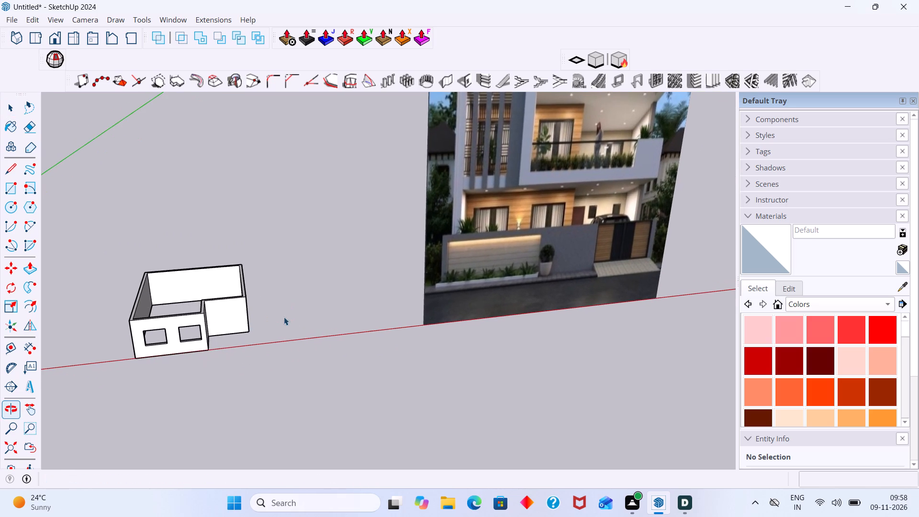
Draw a 5' by 4' rectangle filling the first window opening, between opposite corner midpoints halfway through the wall thickness.
scroll(198, 336, "up", 4)
middle_click_drag(148, 330, 85, 290)
middle_click_drag(192, 314, 175, 262)
scroll(136, 277, "up", 5)
middle_click_drag(140, 273, 152, 228)
scroll(150, 250, "up", 3)
middle_click_drag(130, 266, 119, 266)
scroll(130, 259, "up", 2)
key("r")
middle_click_drag(154, 242, 148, 231)
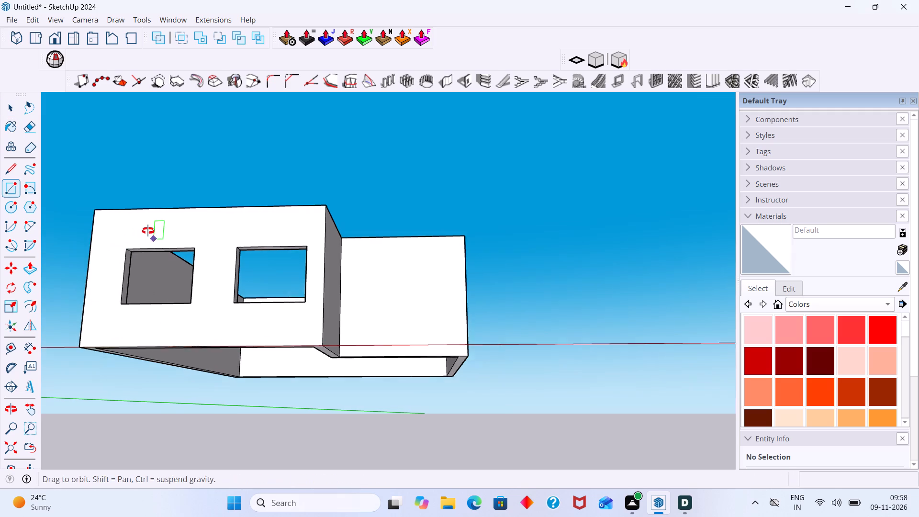
middle_click_drag(148, 231, 148, 232)
scroll(130, 253, "up", 14)
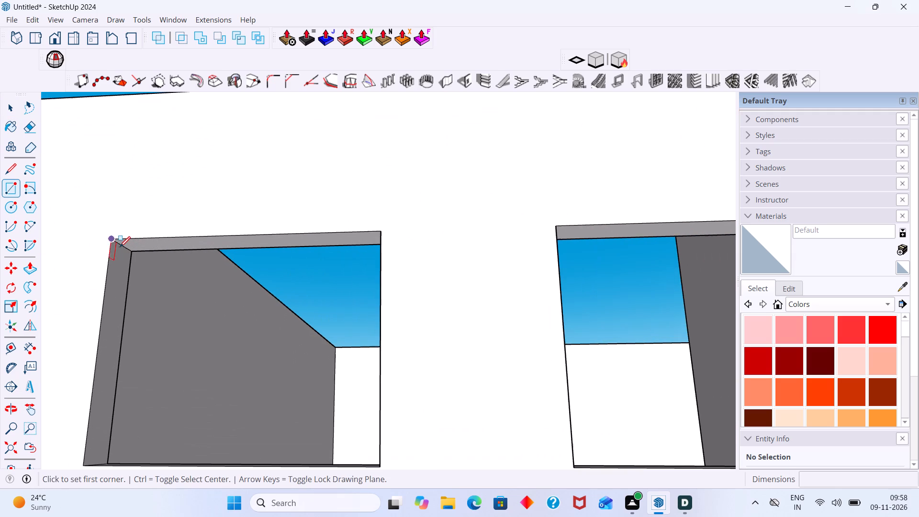
left_click(120, 247)
scroll(168, 344, "down", 6)
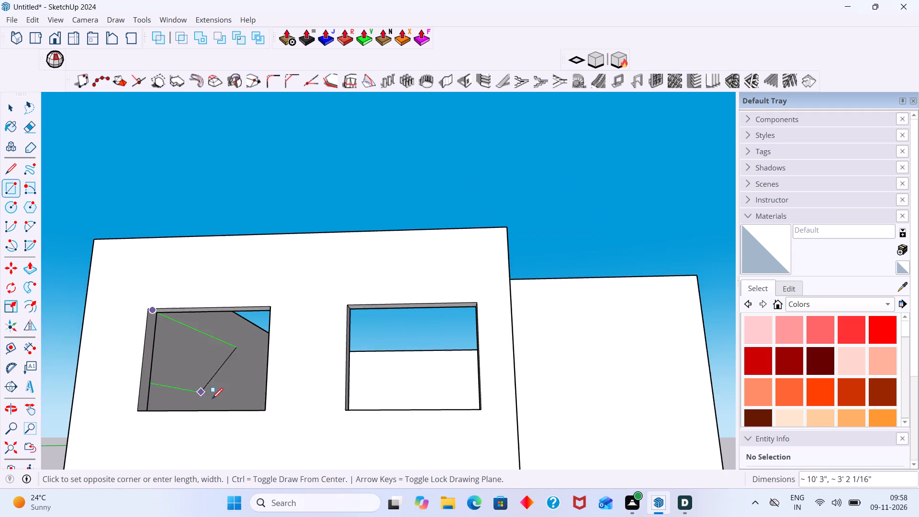
middle_click_drag(213, 401, 256, 433)
middle_click_drag(254, 423, 258, 281, "shift")
middle_click_drag(287, 312, 301, 408)
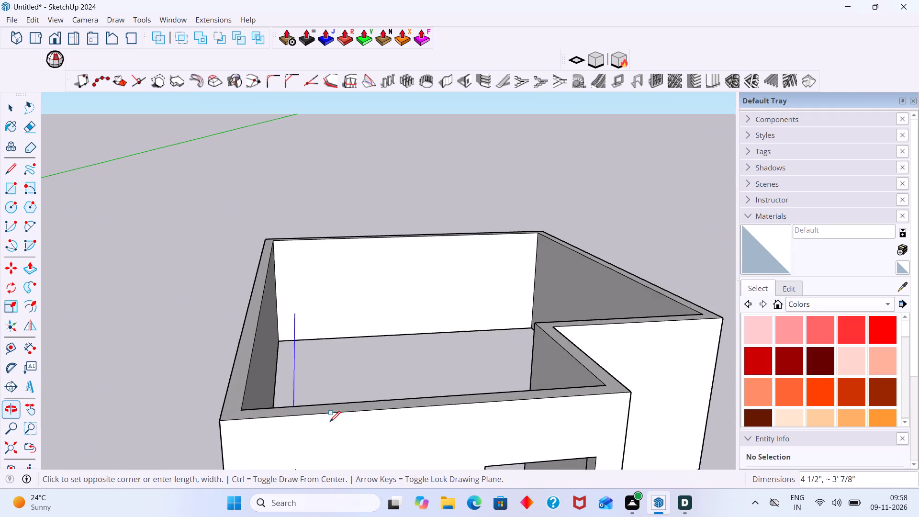
scroll(329, 409, "down", 4)
middle_click_drag(336, 393, 288, 228, "shift")
scroll(336, 359, "up", 6)
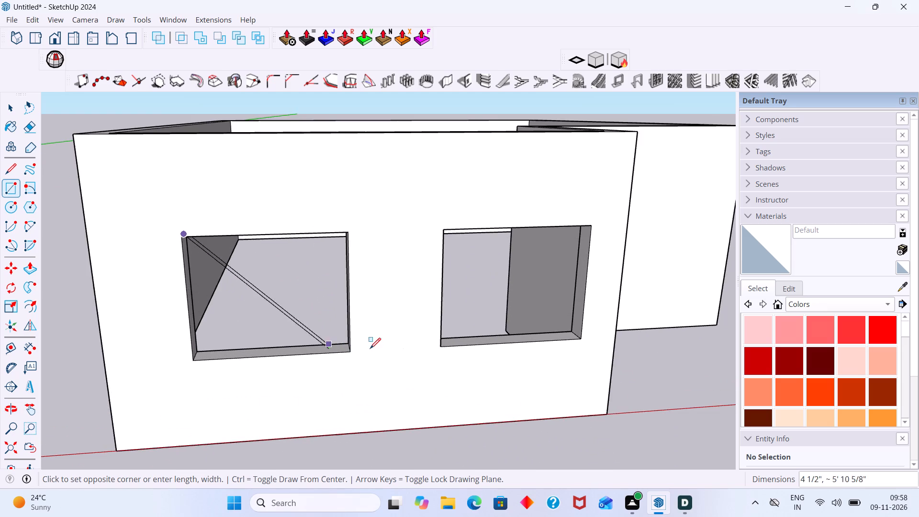
scroll(334, 340, "up", 2)
middle_click_drag(349, 354, 390, 351)
scroll(347, 351, "up", 3)
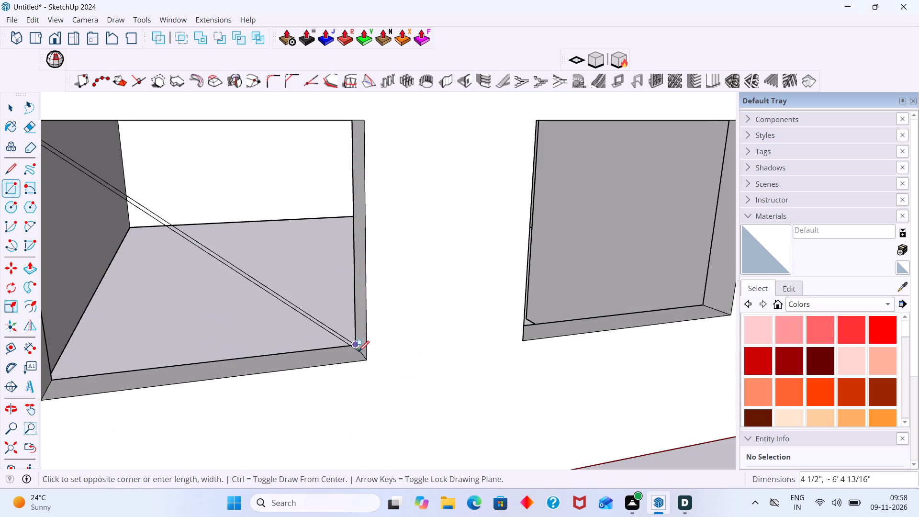
left_click(359, 353)
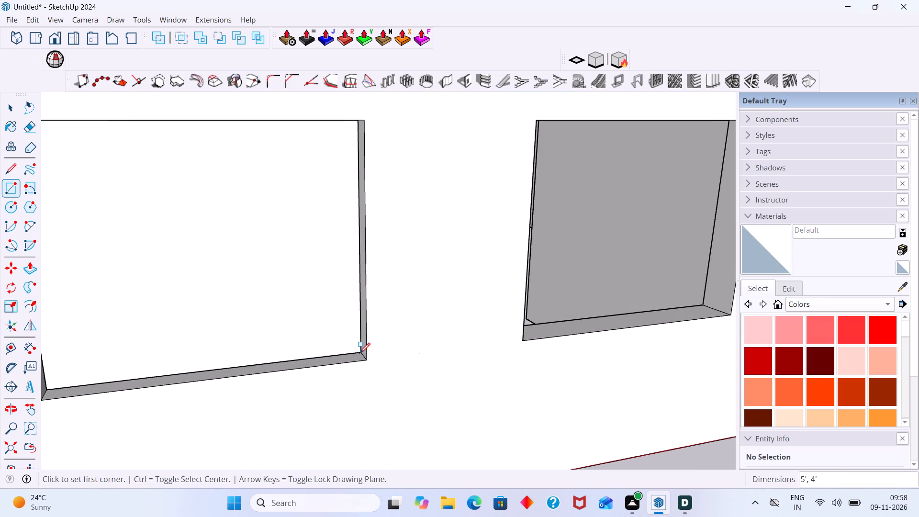
key("space")
Draw a rectangle filling the second window opening, between opposite corner midpoints halfway through the wall thickness.
scroll(354, 341, "down", 9)
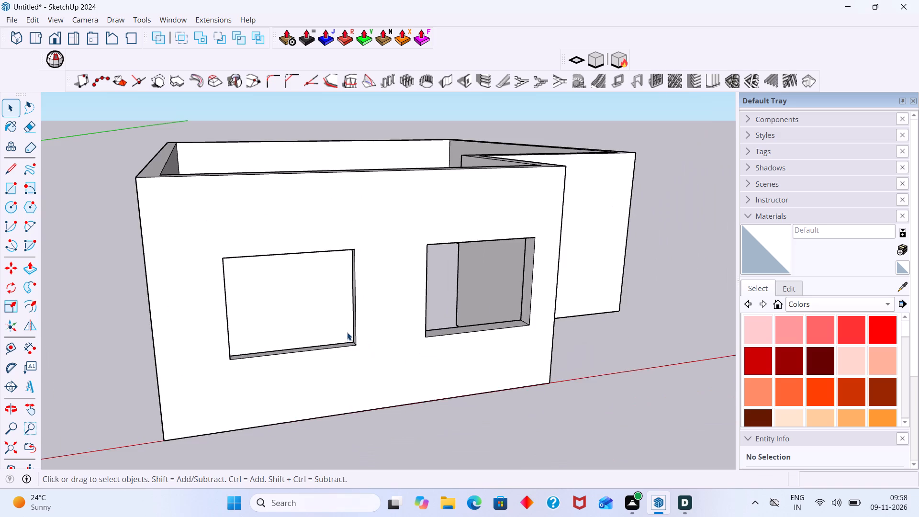
middle_click_drag(347, 332, 287, 330)
scroll(377, 329, "down", 3)
middle_click_drag(404, 317, 293, 227)
key("r")
middle_click_drag(407, 251, 370, 219)
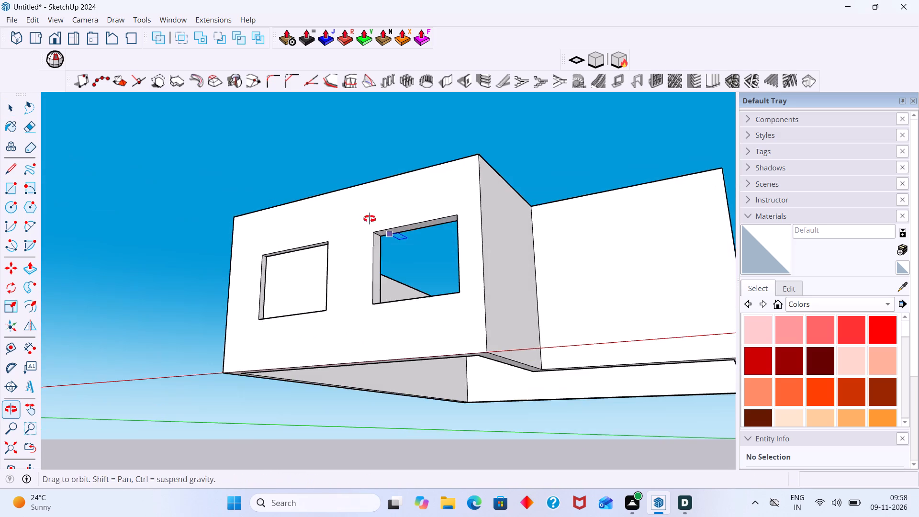
middle_click_drag(370, 219, 369, 219)
scroll(380, 228, "up", 6)
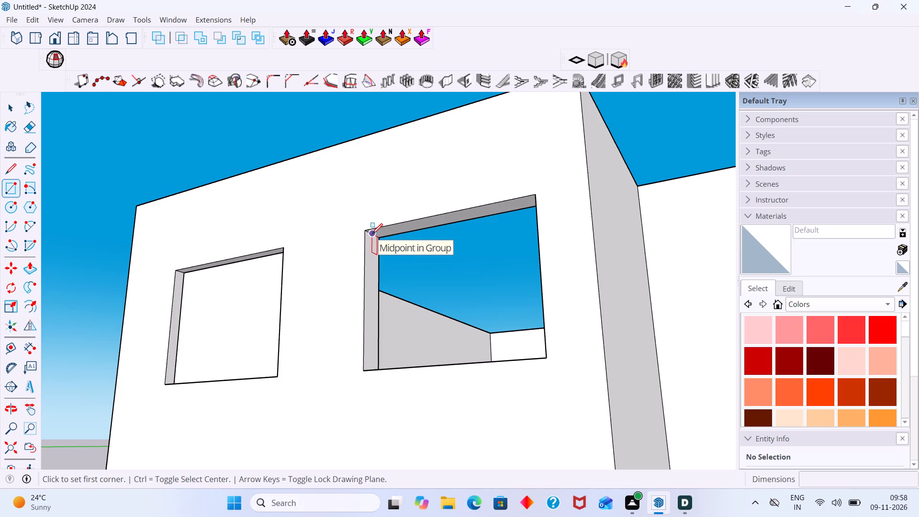
left_click(372, 234)
middle_click_drag(401, 323, 424, 275)
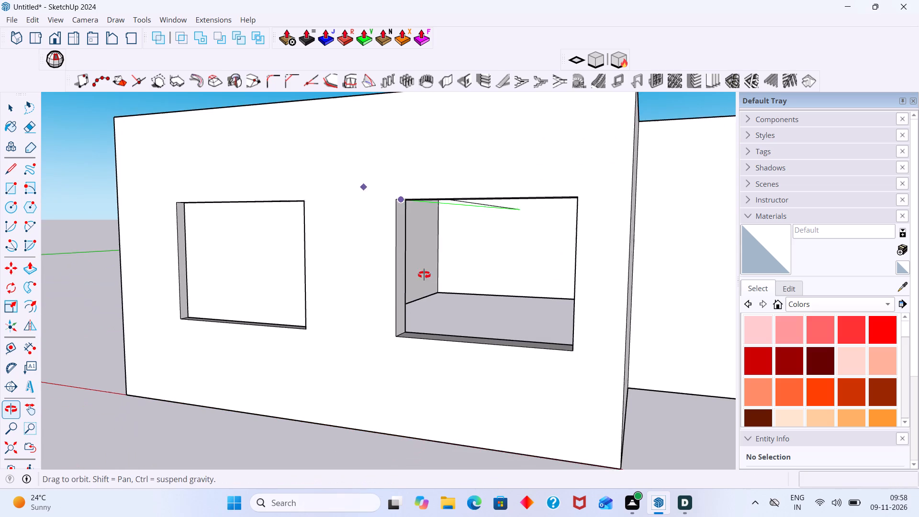
middle_click_drag(424, 275, 426, 276)
middle_click_drag(488, 334, 601, 390)
scroll(592, 337, "up", 3)
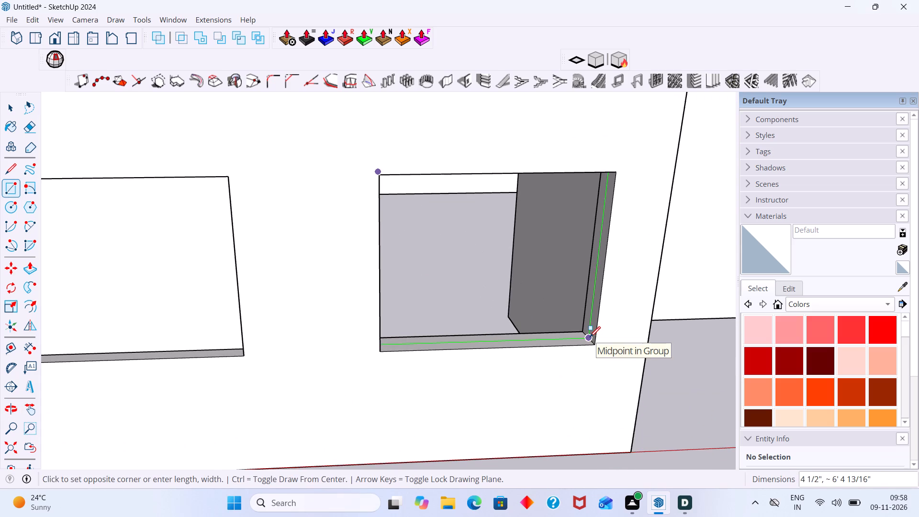
left_click(590, 337)
key("space")
Create a rectangular window frame on the first opening's face with Panel Divider, using 1 row, 2 columns and middle panel location.
scroll(569, 331, "down", 13)
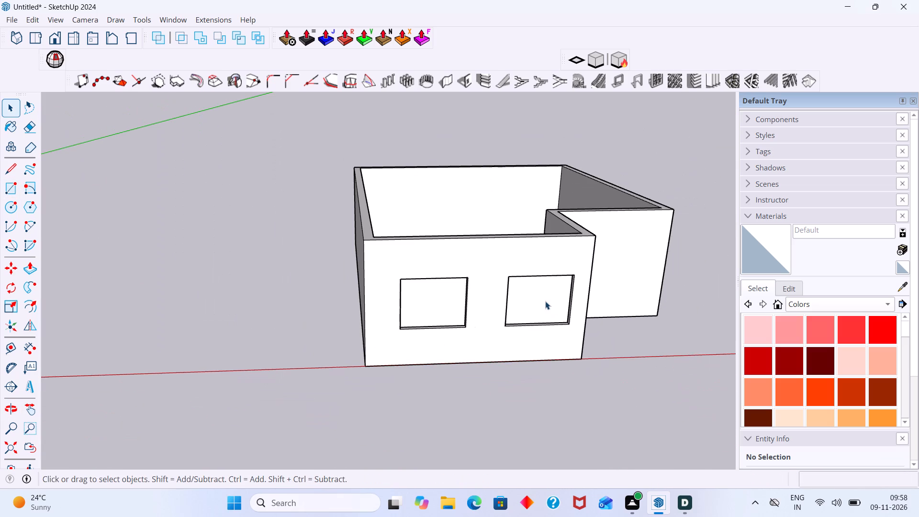
middle_click_drag(547, 302, 515, 278)
scroll(436, 298, "up", 2)
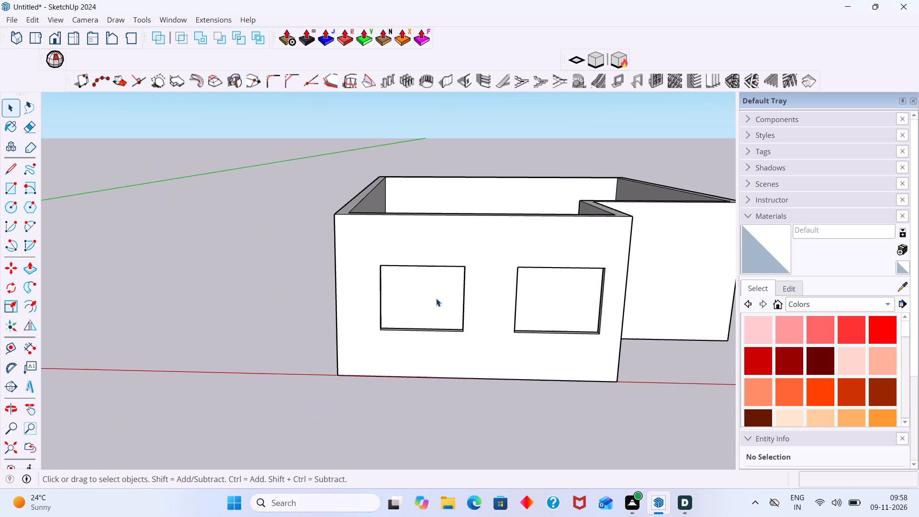
left_click(436, 298)
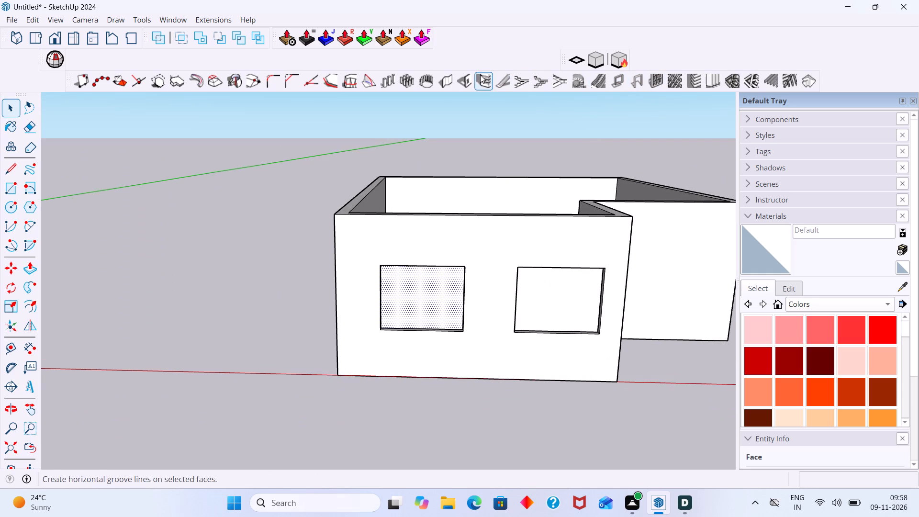
left_click(657, 80)
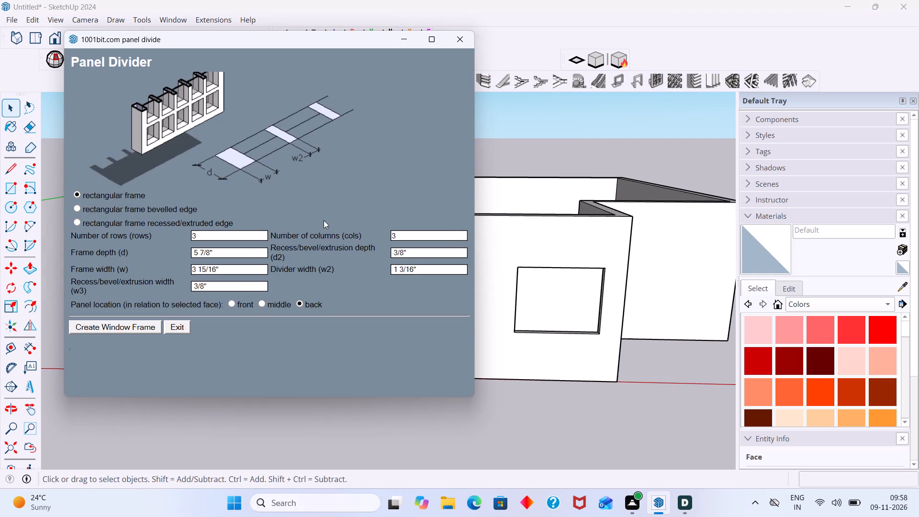
left_click(234, 233)
key("1")
left_click(405, 236)
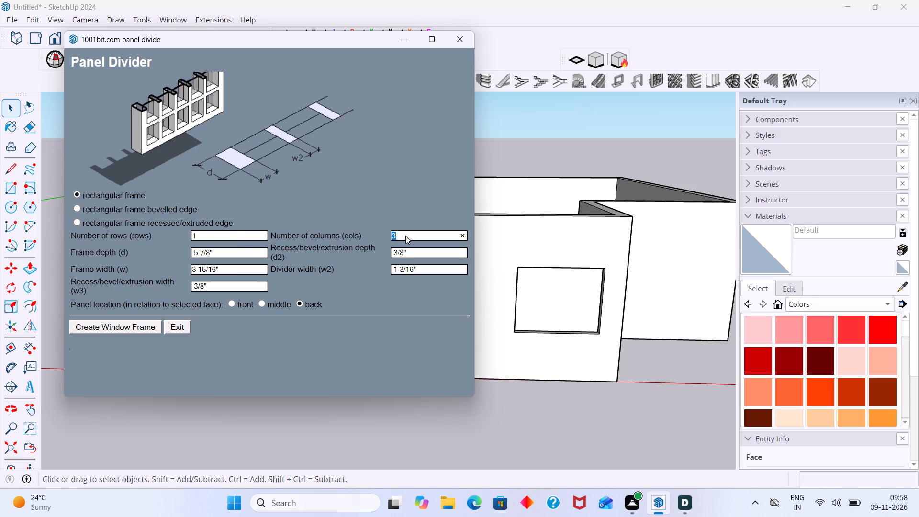
key("2")
left_click(261, 302)
left_click(142, 325)
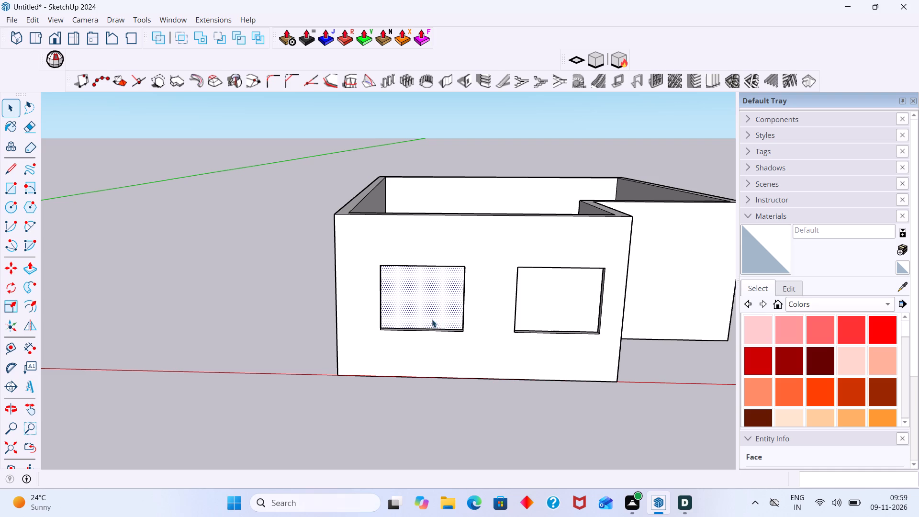
Create a rectangular window frame on the second opening's face with Panel Divider, using 1 row, 2 columns and middle panel location.
scroll(547, 323, "up", 3)
scroll(444, 313, "up", 5)
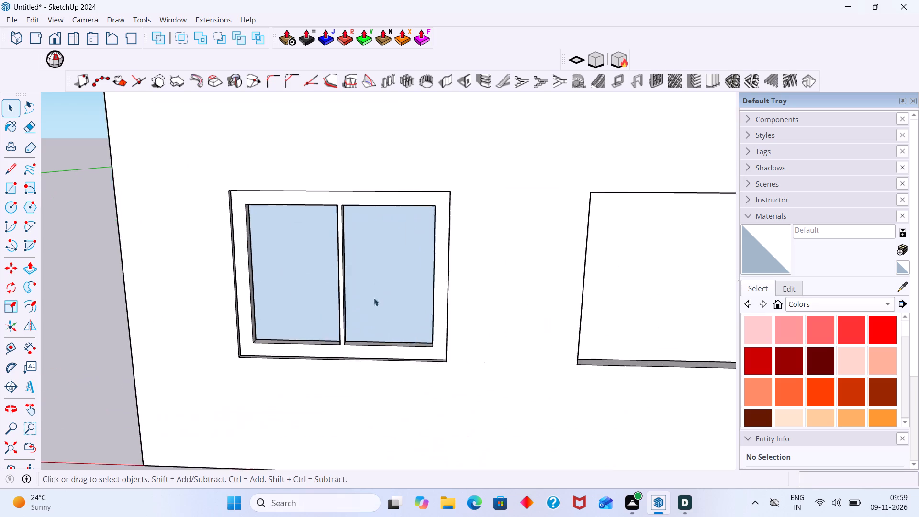
scroll(374, 298, "up", 3)
middle_click_drag(354, 319, 482, 306)
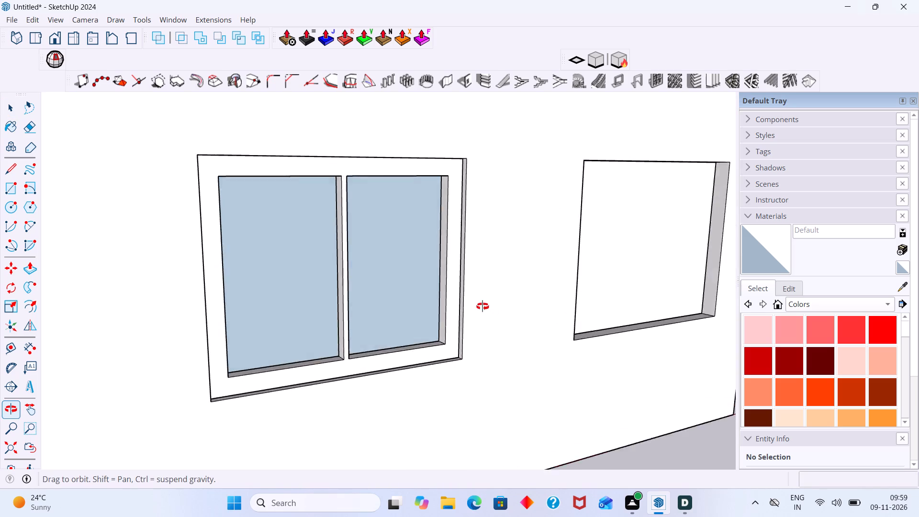
middle_click_drag(482, 306, 479, 297)
scroll(483, 294, "down", 8)
left_click(584, 292)
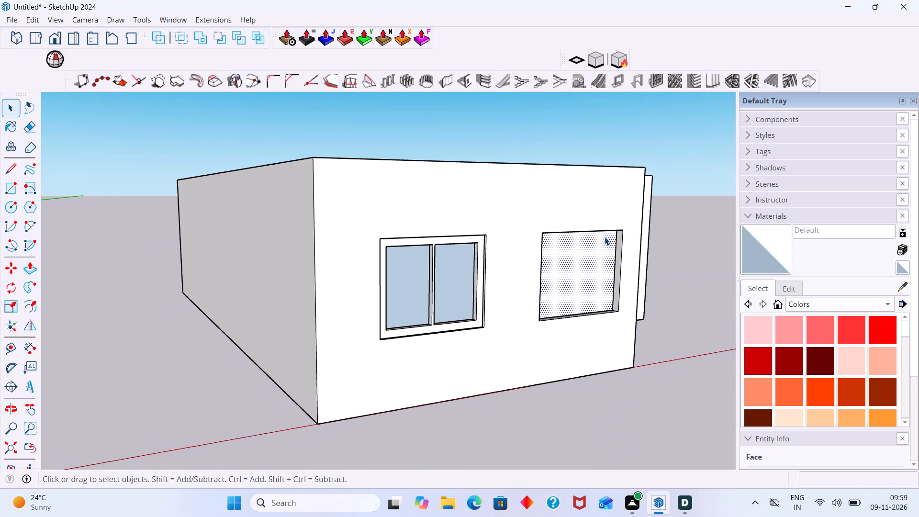
left_click(658, 82)
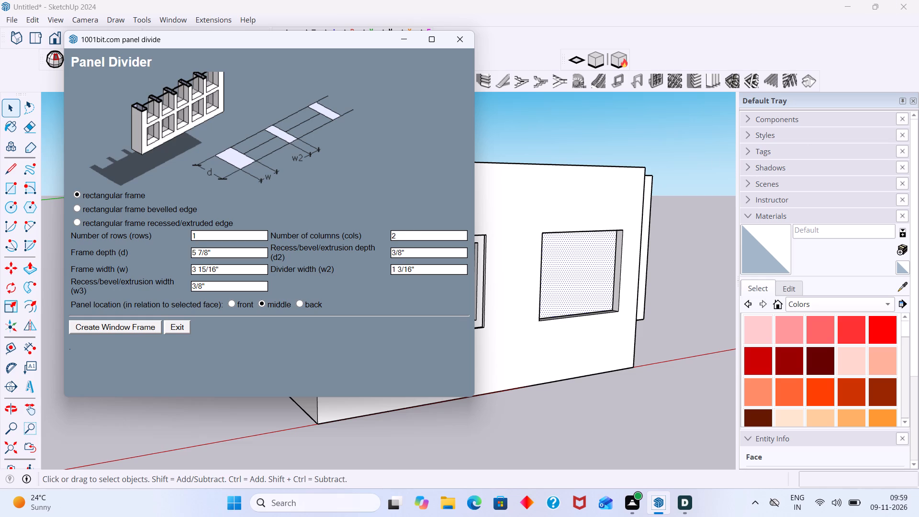
left_click(146, 328)
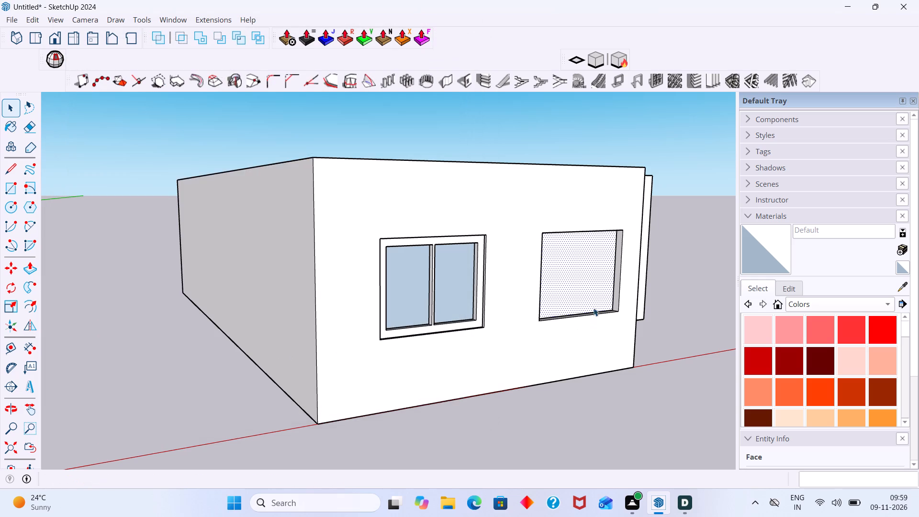
left_click(586, 295)
key("space")
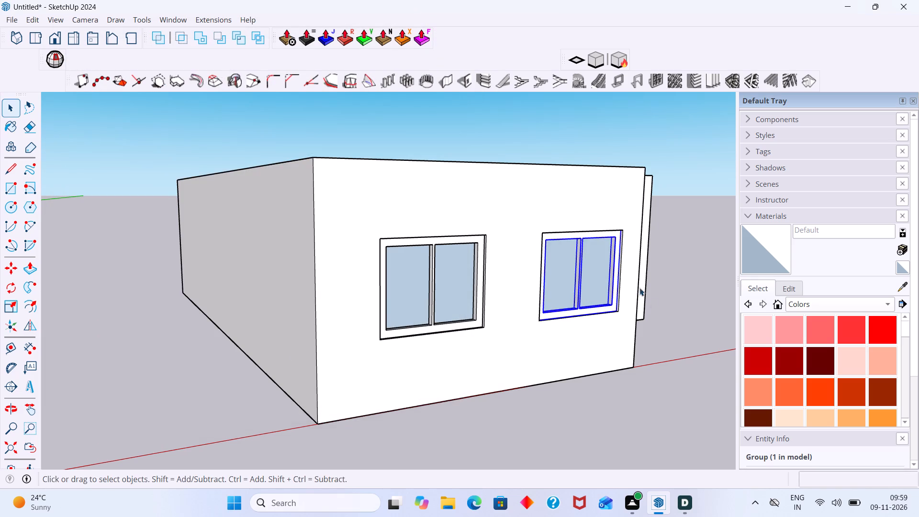
scroll(656, 322, "down", 2)
left_click(664, 326)
Examine the two window frames in the front wall from near and far.
middle_click_drag(665, 325, 565, 304)
scroll(627, 304, "down", 5)
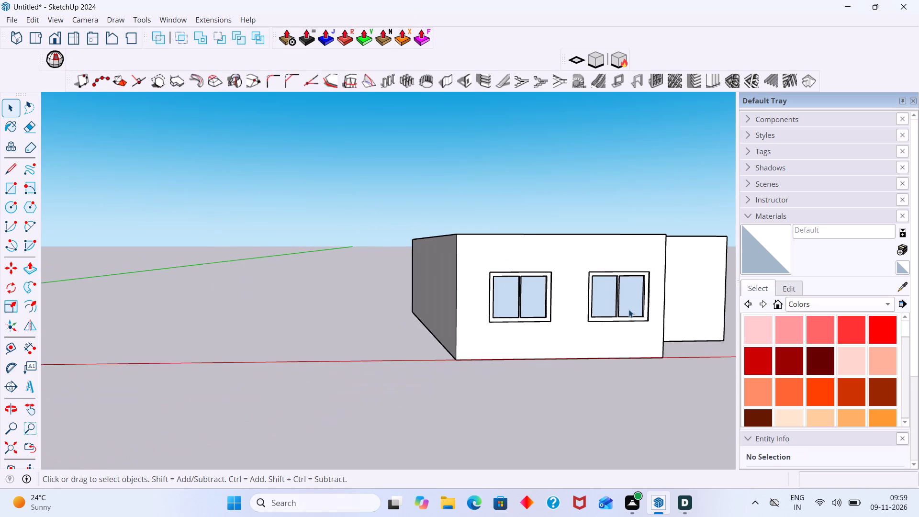
middle_click_drag(626, 309, 471, 284, "shift")
scroll(498, 301, "down", 13)
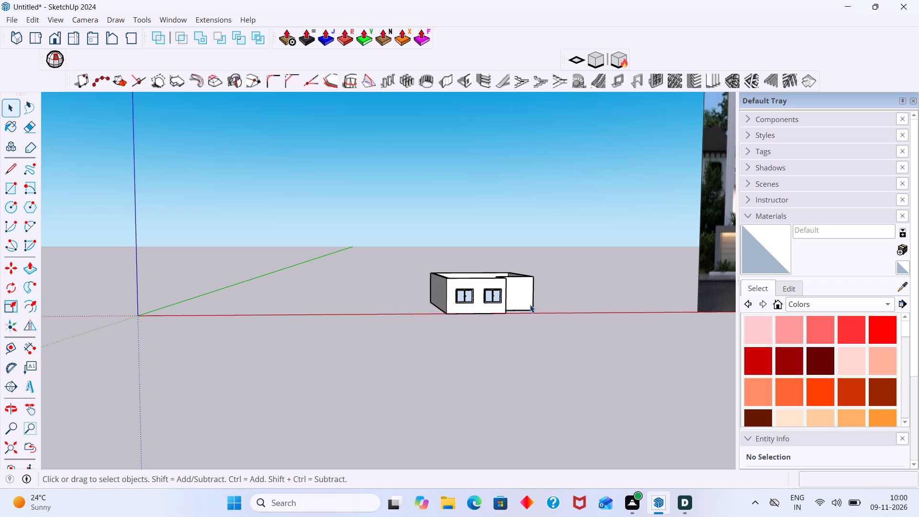
scroll(530, 295, "up", 7)
middle_click_drag(544, 327, 498, 344)
scroll(475, 326, "up", 2)
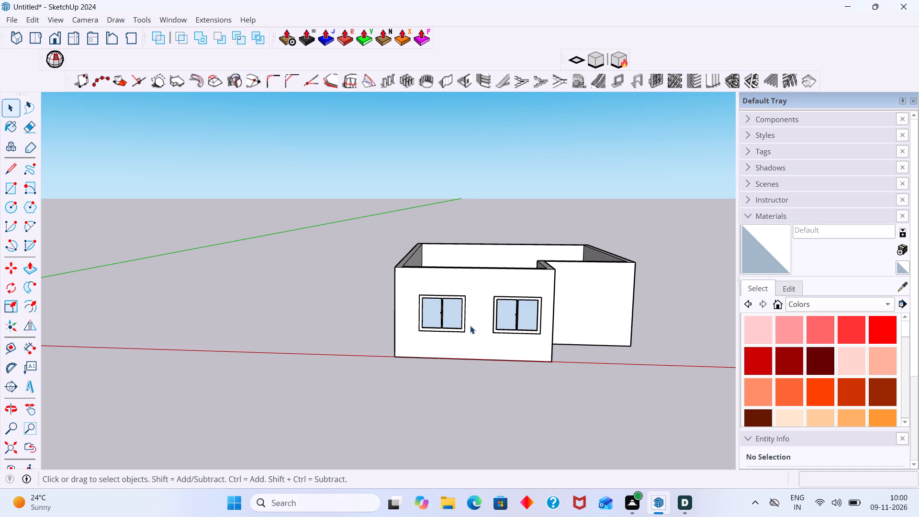
scroll(469, 326, "up", 1)
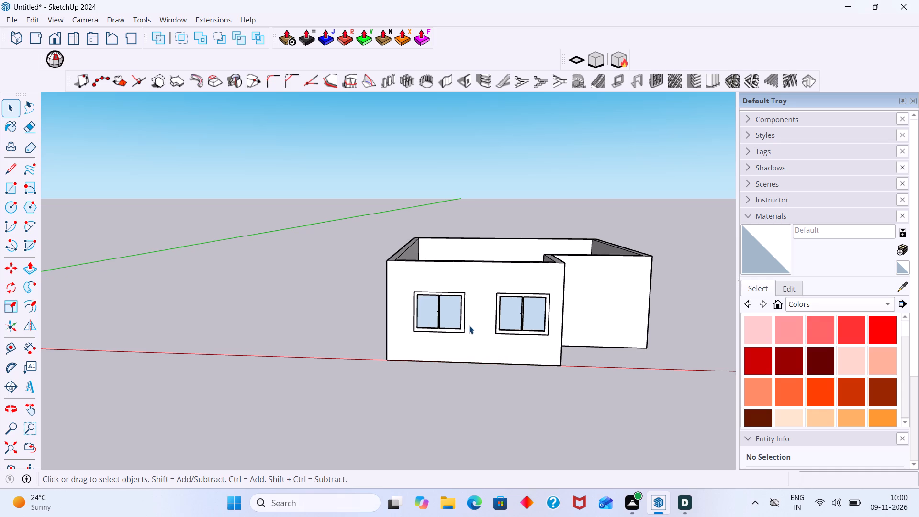
scroll(467, 325, "up", 2)
middle_click_drag(467, 325, 505, 337)
scroll(535, 315, "up", 6)
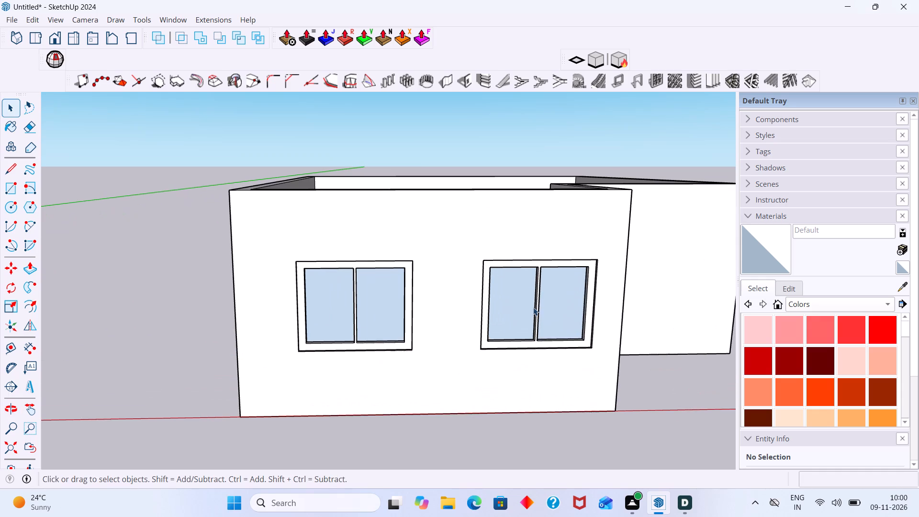
Paint both front window frame groups with the Wood Cherry Original material.
left_click(543, 304)
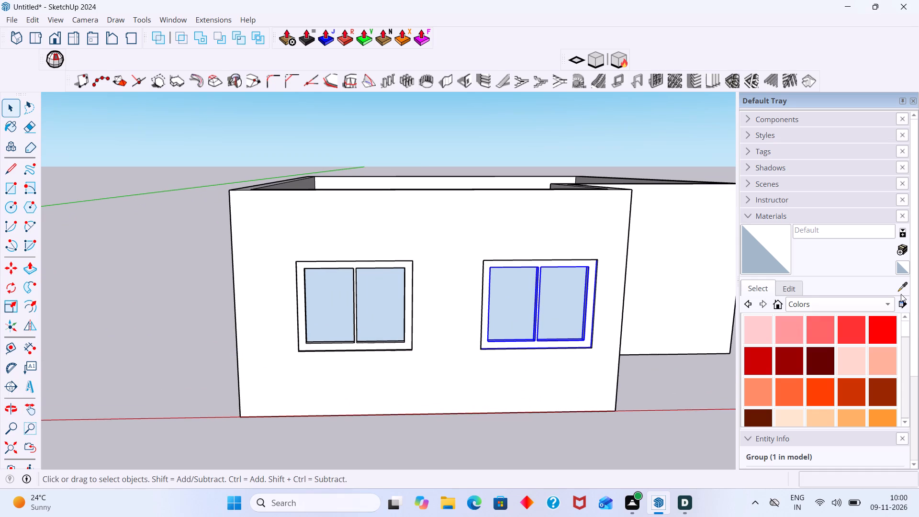
left_click(872, 300)
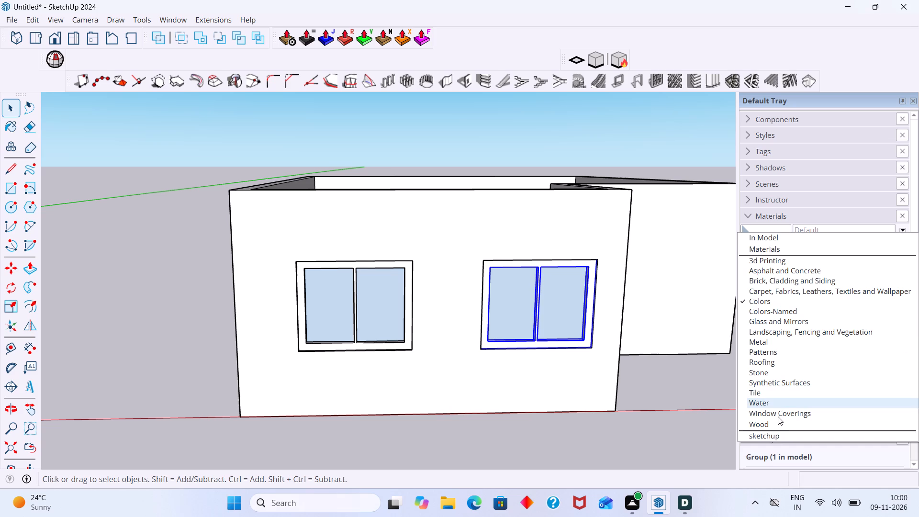
left_click(776, 421)
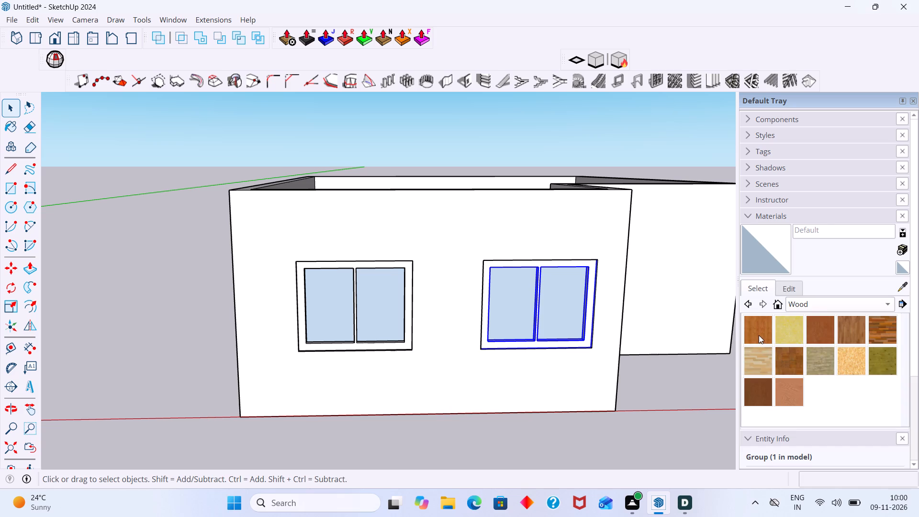
left_click(828, 330)
scroll(566, 318, "up", 5)
left_click(606, 343)
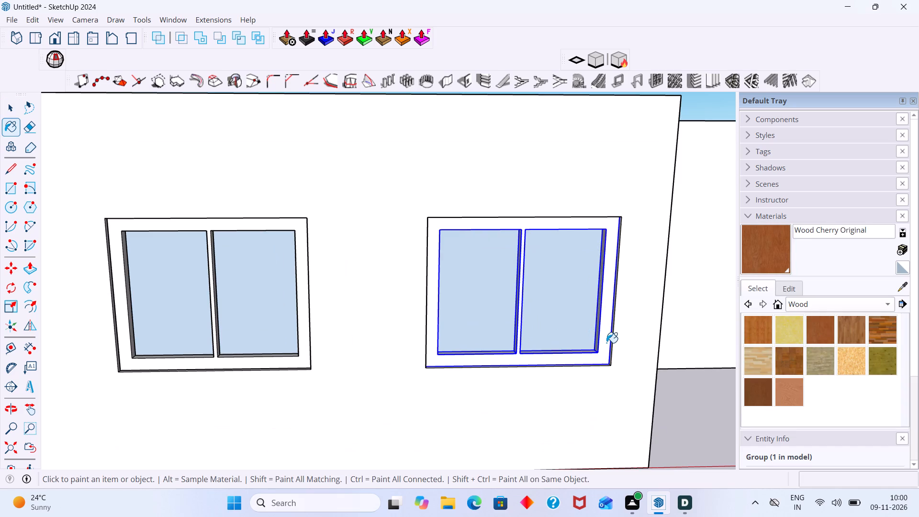
left_click(298, 317)
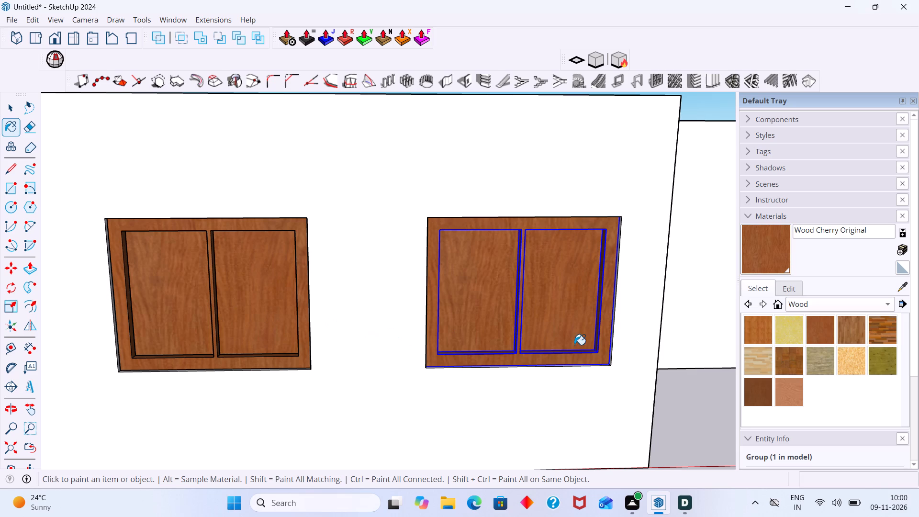
left_click(502, 320)
key("space")
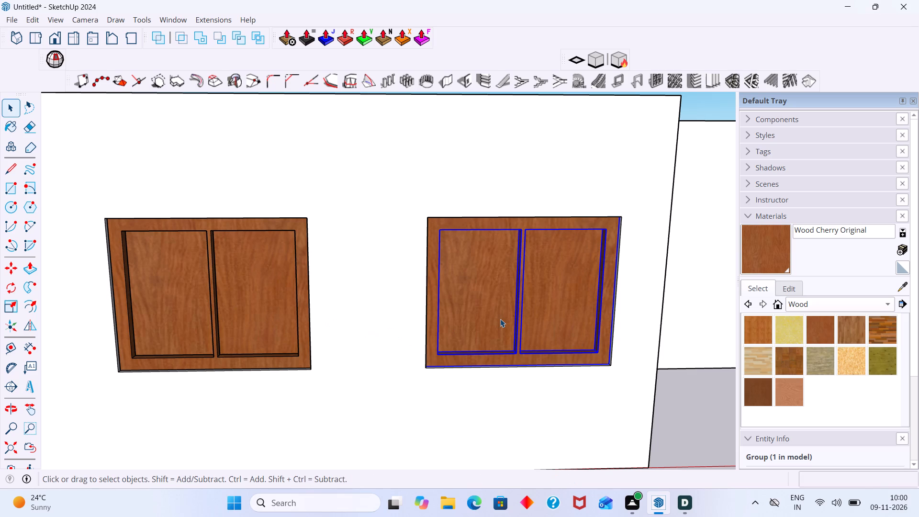
Open the second window's group and paint its two panes with Translucent Glass Blue from Glass and Mirrors.
double_click(488, 281)
left_click(489, 283)
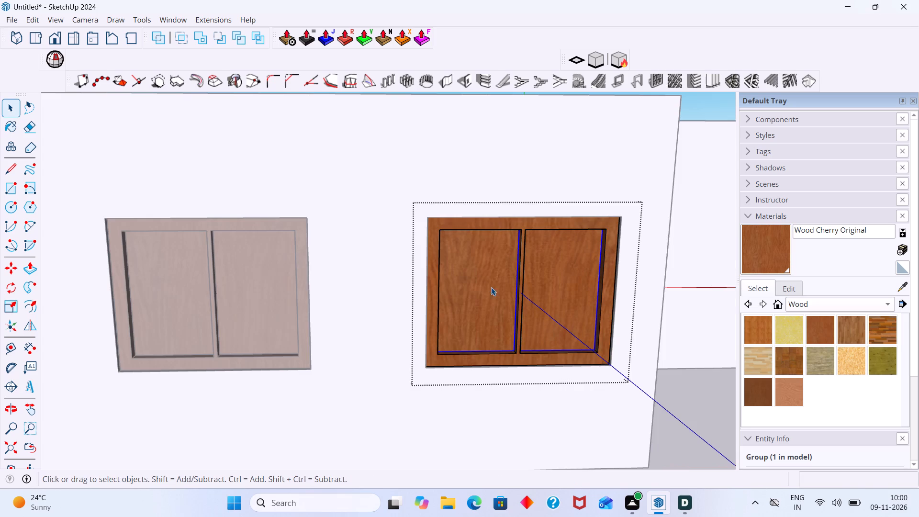
left_click(889, 305)
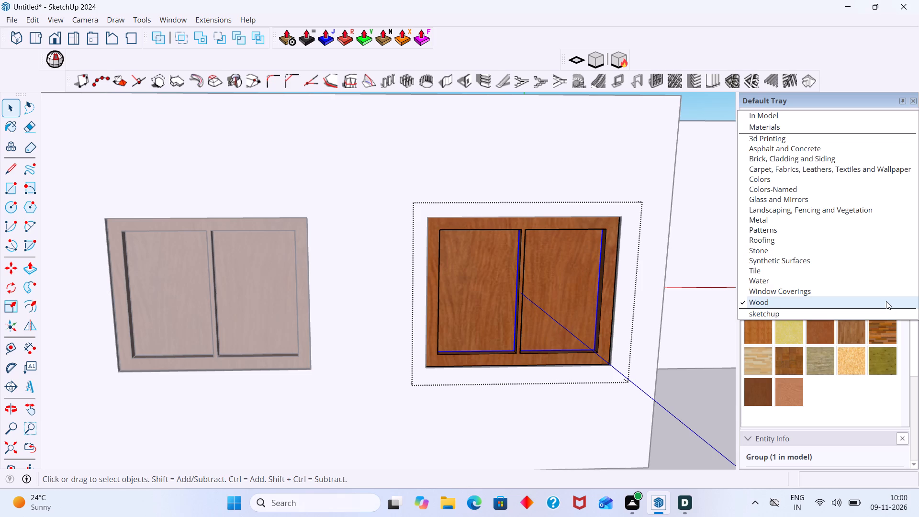
left_click(797, 197)
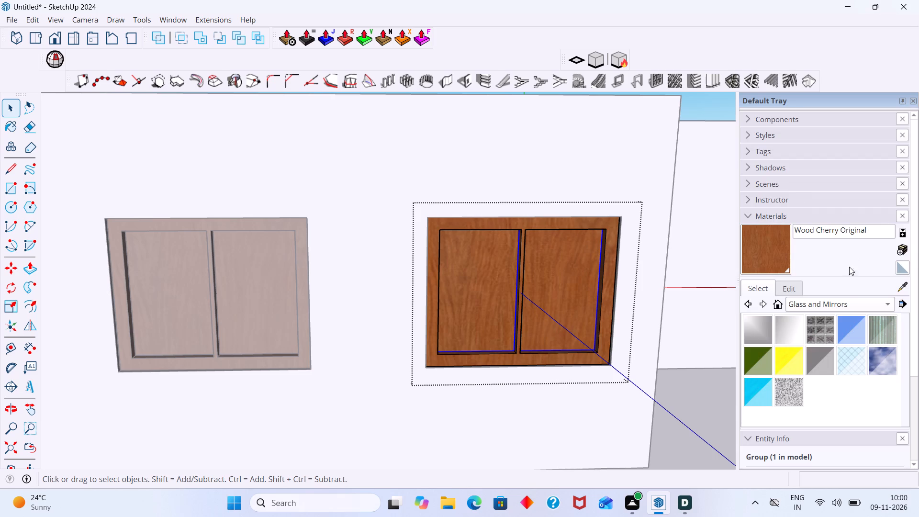
left_click(850, 331)
left_click(554, 290)
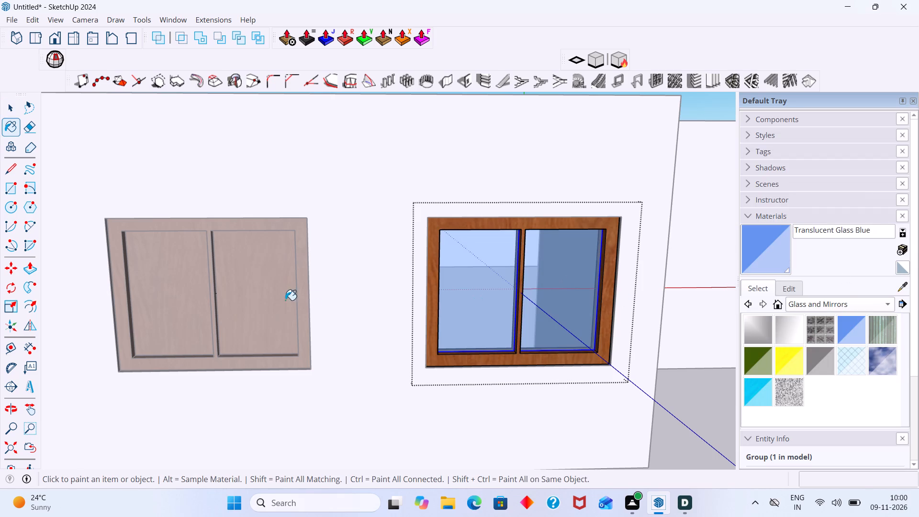
left_click(259, 297)
key("space")
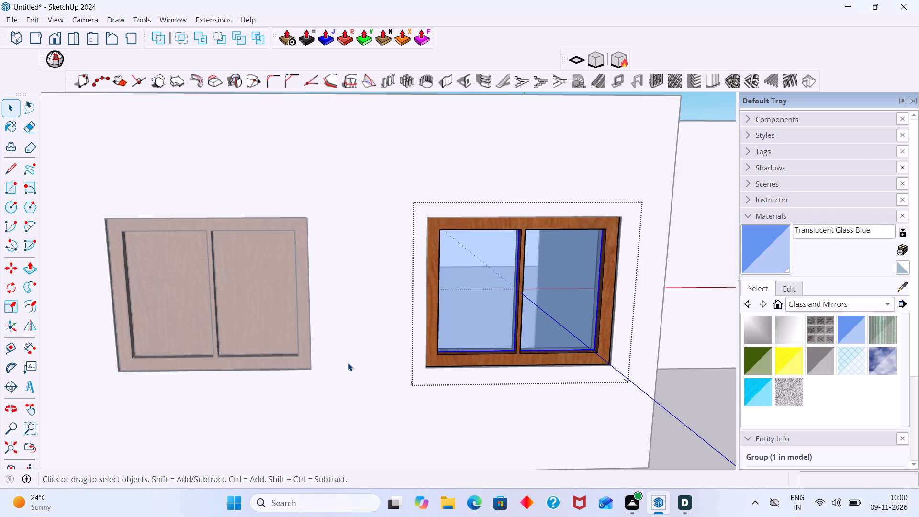
left_click(350, 363)
Open the first window's group and paint its two panes with Translucent Glass Blue.
triple_click(269, 314)
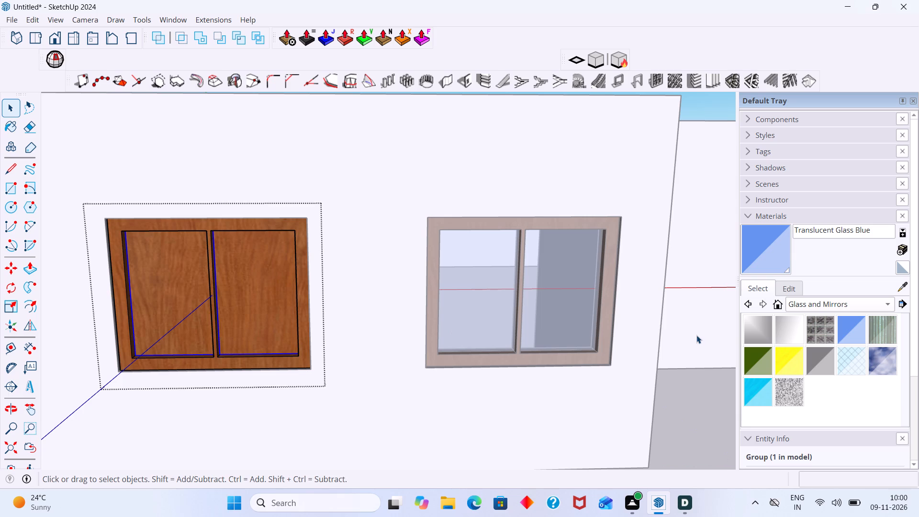
left_click(749, 253)
left_click(252, 289)
scroll(280, 257, "down", 5)
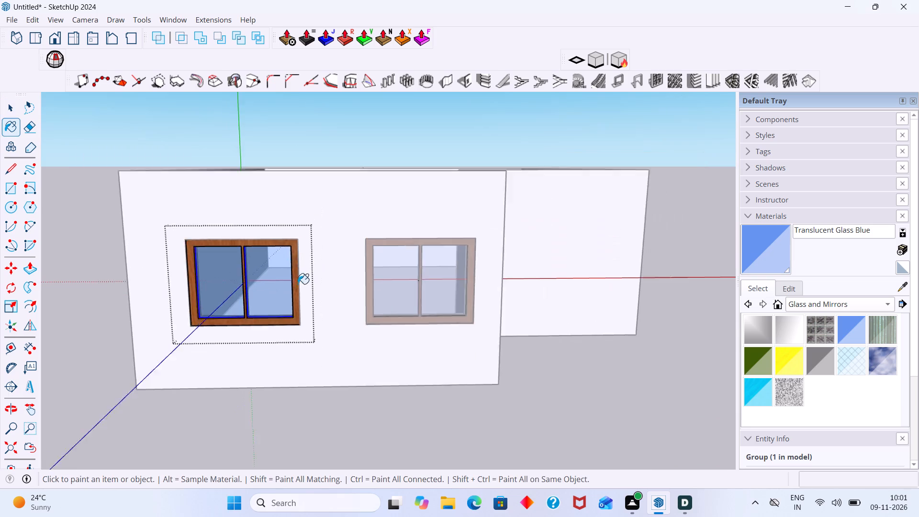
scroll(298, 284, "down", 3)
key("space")
left_click(429, 395)
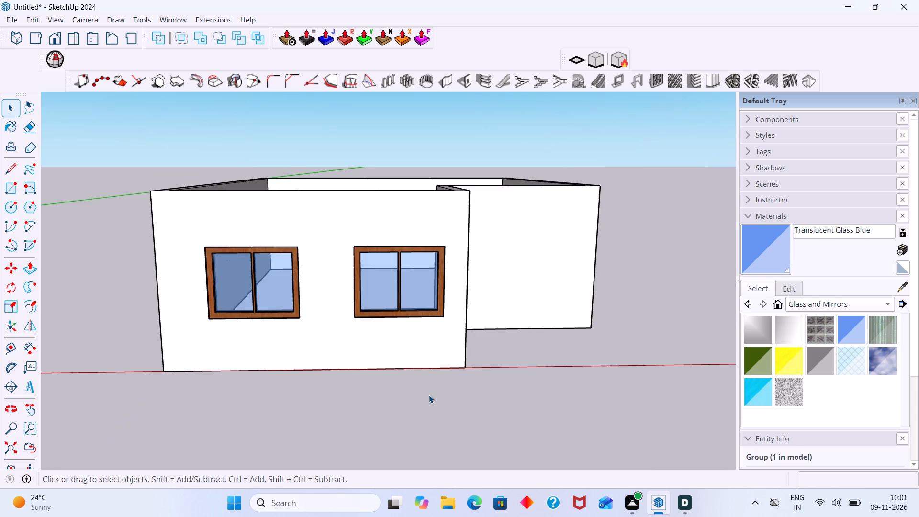
Examine the ground-floor facade, carport area and boundary wall in the reference image alongside the modelled walls.
scroll(433, 393, "down", 7)
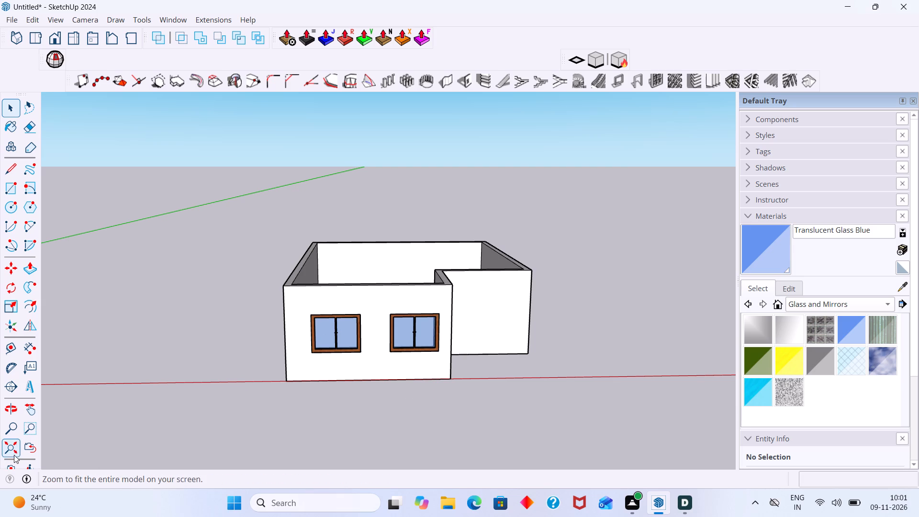
middle_click_drag(85, 477, 0, 462, "shift")
scroll(98, 460, "up", 1)
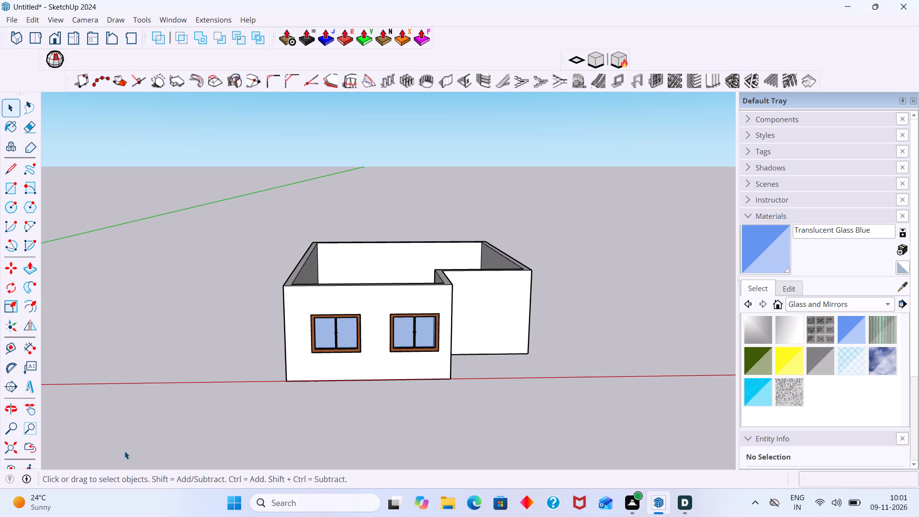
scroll(145, 439, "down", 10)
scroll(385, 376, "down", 4)
middle_click_drag(395, 365, 265, 350)
scroll(302, 342, "down", 2)
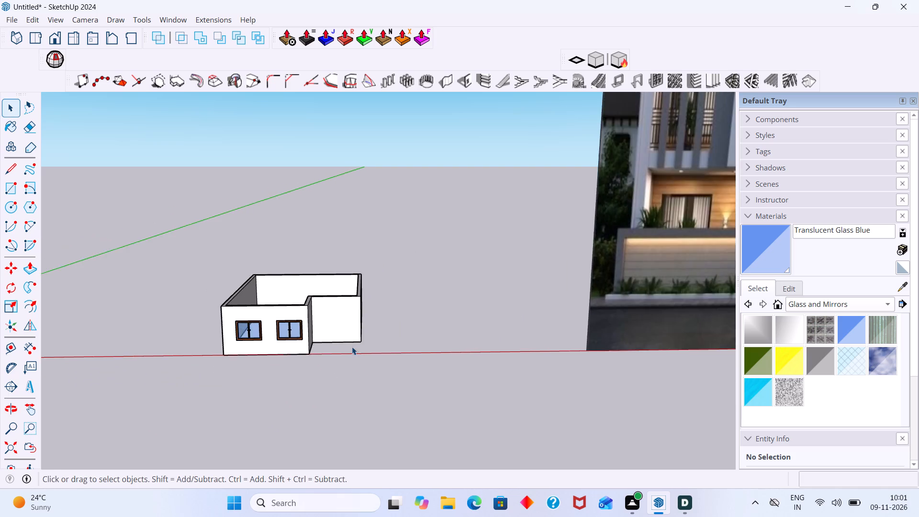
scroll(352, 347, "down", 8)
scroll(531, 312, "down", 1)
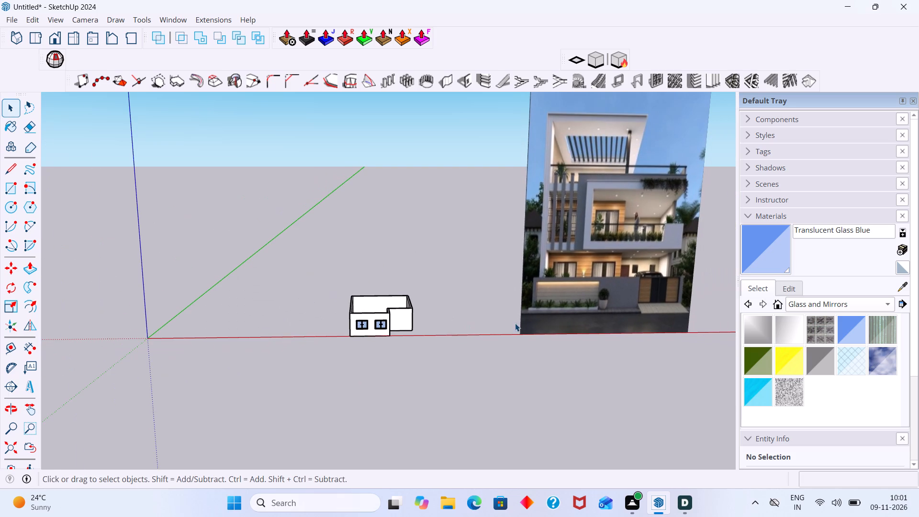
middle_click_drag(515, 323, 393, 323, "shift")
scroll(316, 321, "up", 5)
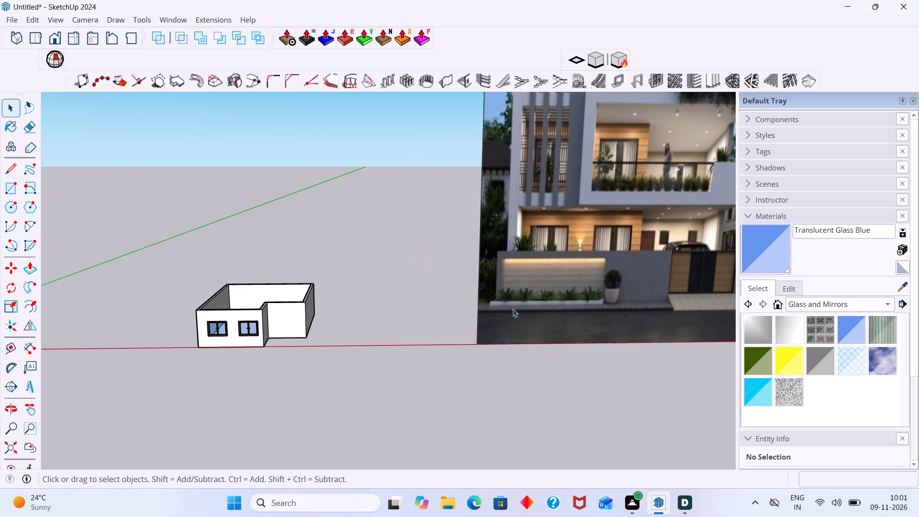
scroll(285, 323, "up", 3)
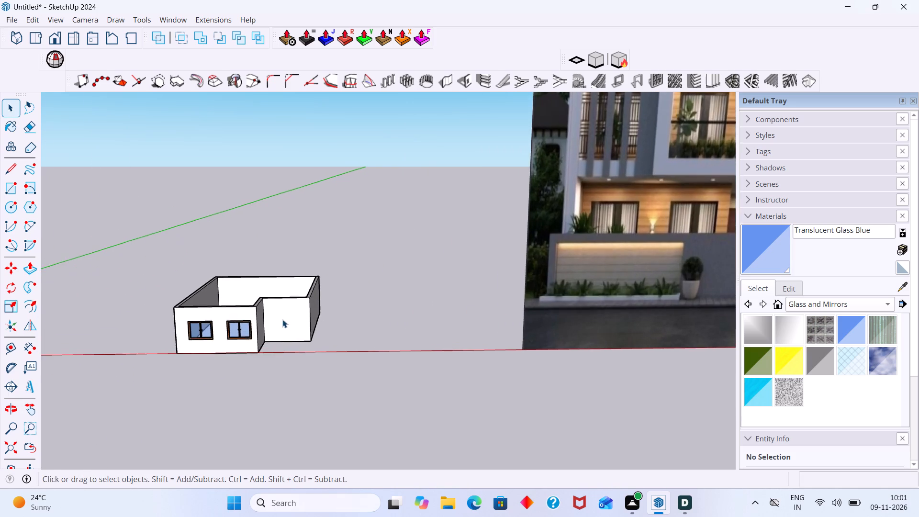
scroll(282, 319, "up", 1)
scroll(283, 319, "down", 6)
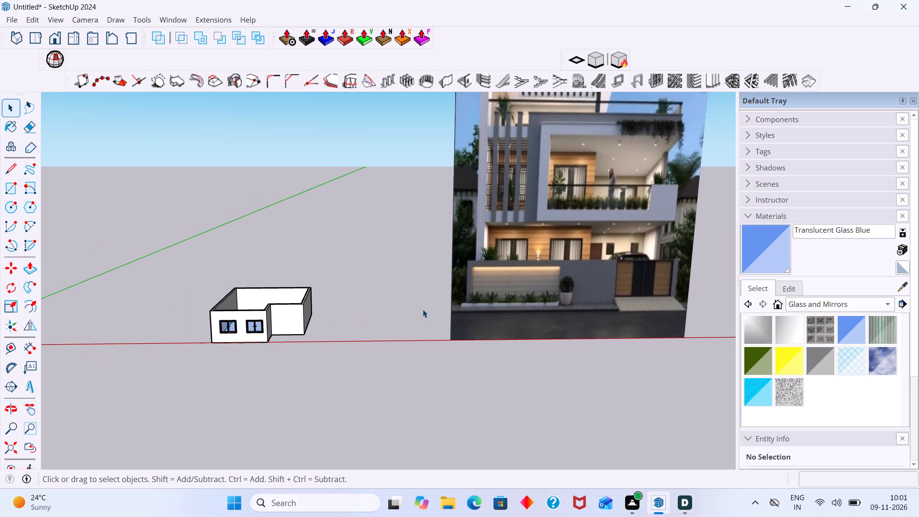
scroll(639, 240, "up", 6)
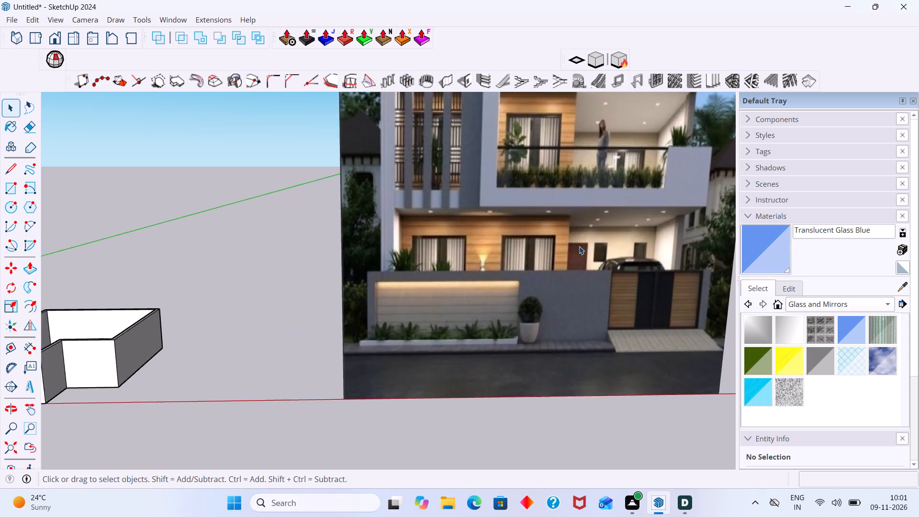
scroll(579, 246, "up", 5)
middle_click_drag(647, 267, 677, 280)
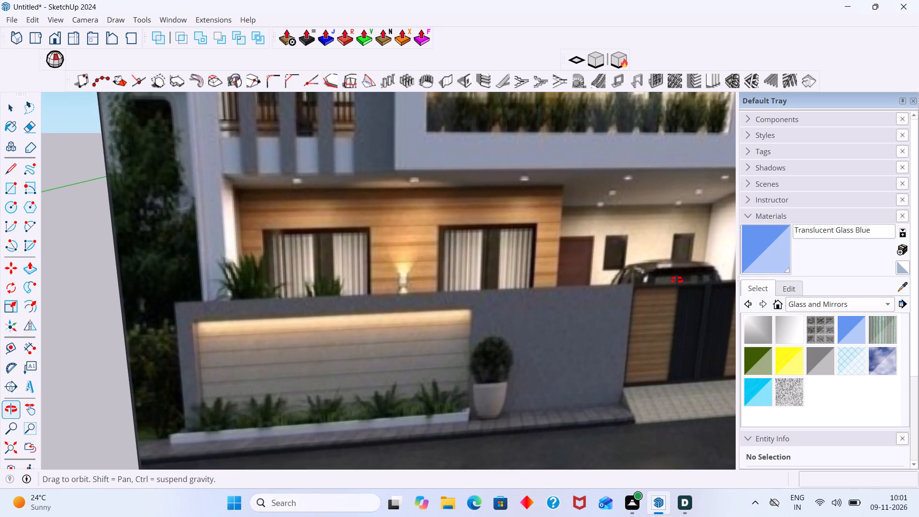
middle_click_drag(677, 280, 598, 269)
scroll(594, 270, "down", 6)
scroll(517, 318, "down", 16)
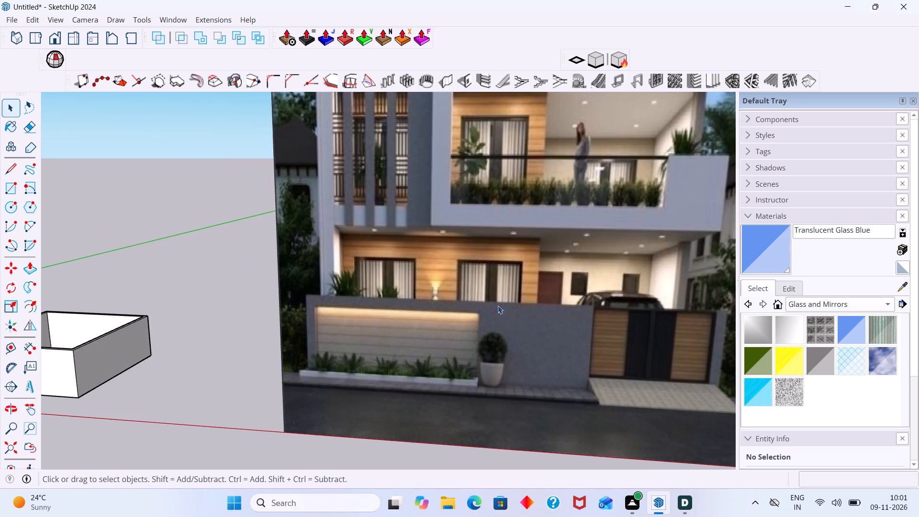
Place a horizontal guide 3' below the top edge of the recessed front wall.
scroll(498, 305, "down", 5)
middle_click_drag(314, 332, 388, 336)
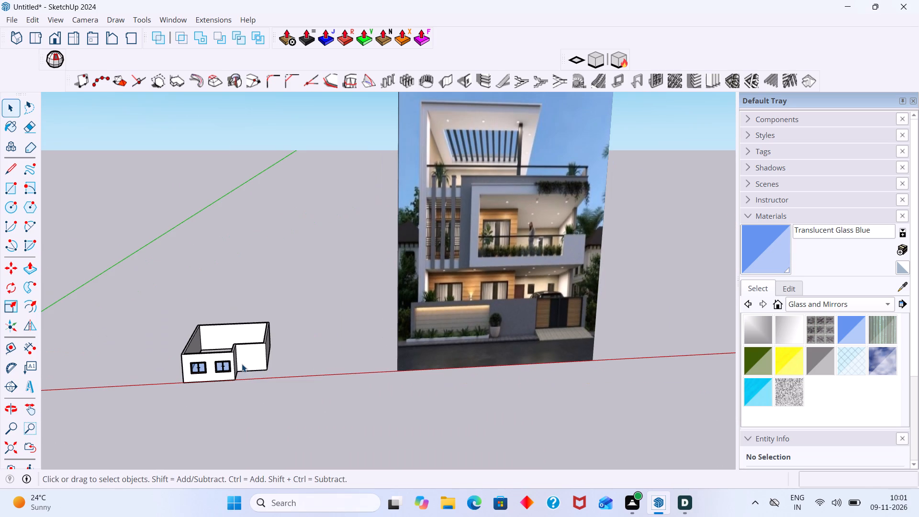
middle_click_drag(242, 364, 306, 351)
scroll(300, 357, "up", 4)
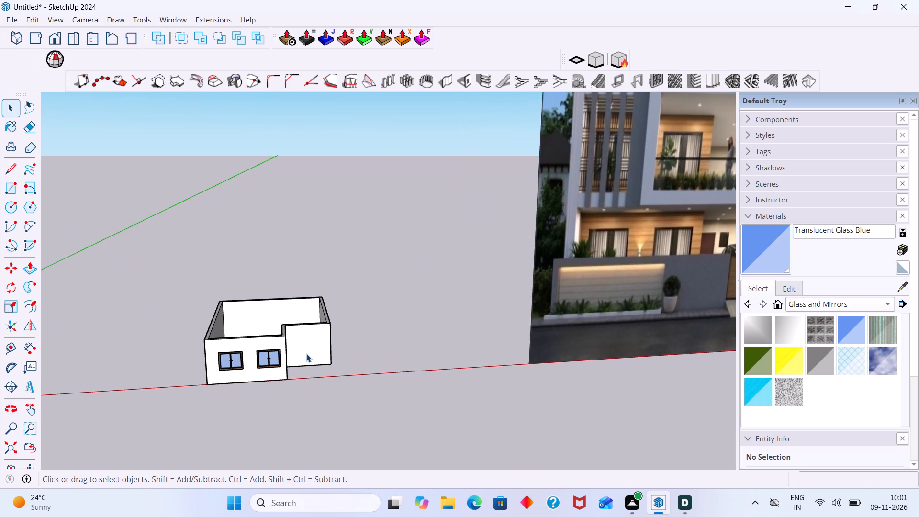
middle_click_drag(306, 354, 256, 354)
scroll(260, 354, "up", 1)
scroll(305, 348, "up", 5)
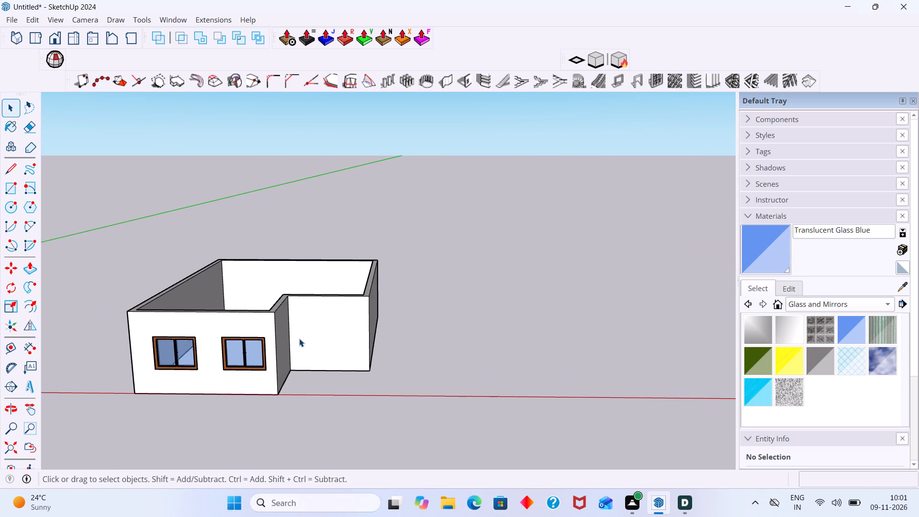
key("t")
scroll(296, 310, "up", 3)
left_click(301, 290)
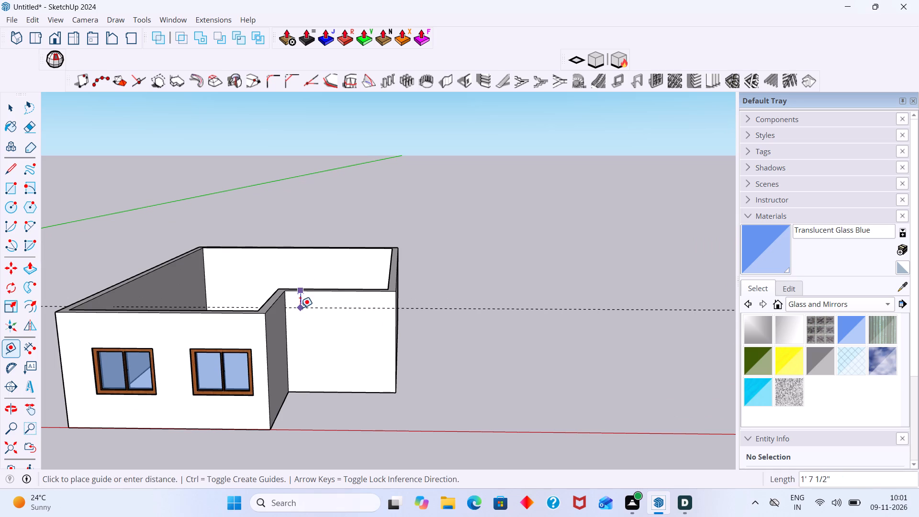
key("Up")
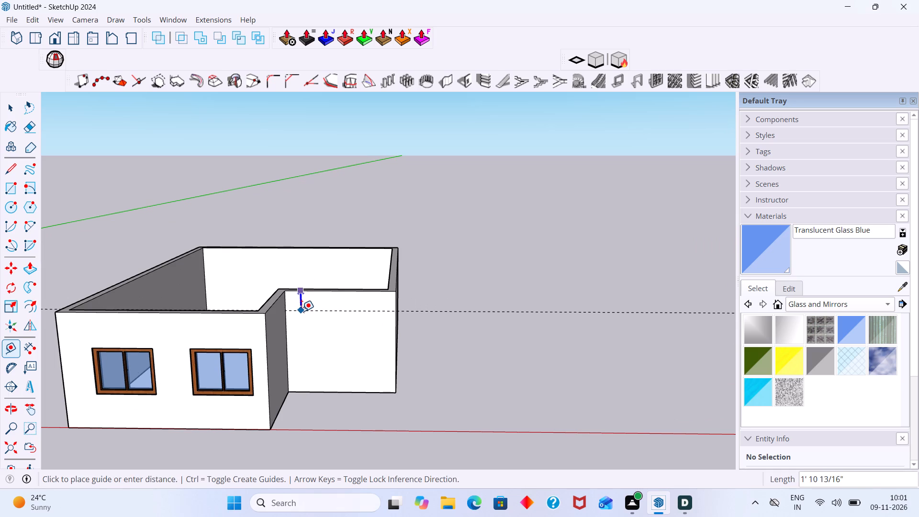
type("3'")
key("Return")
key("space")
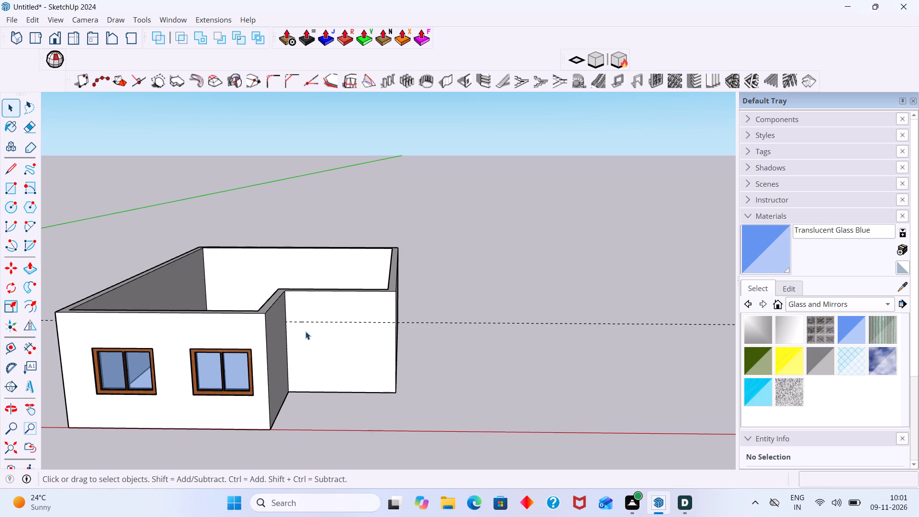
Place two vertical guides on the recessed wall, one about 1' 1" from its inner corner and another 3' beyond it.
scroll(306, 347, "down", 2)
scroll(304, 371, "up", 2)
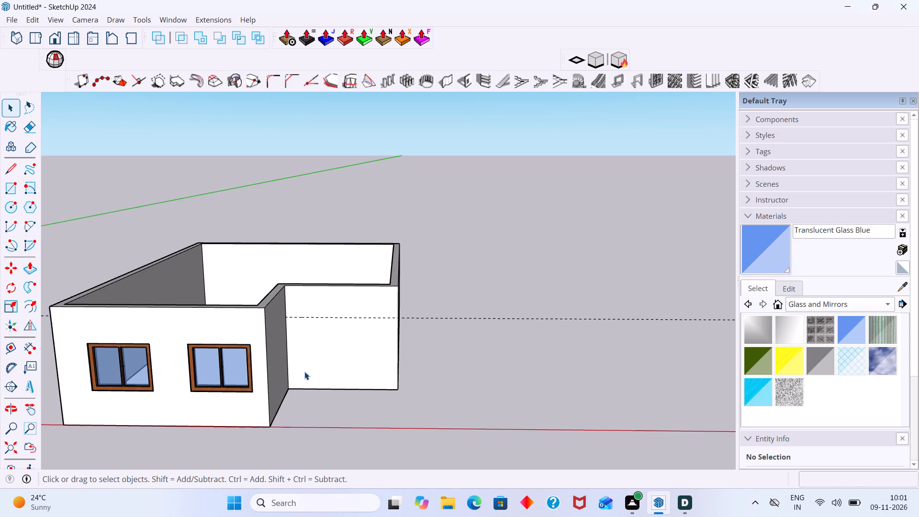
key("t")
scroll(280, 369, "up", 3)
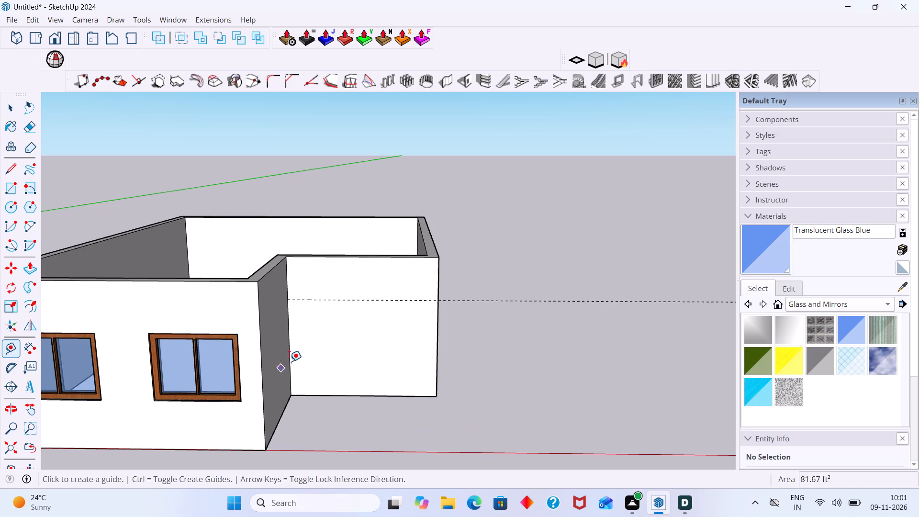
left_click(289, 345)
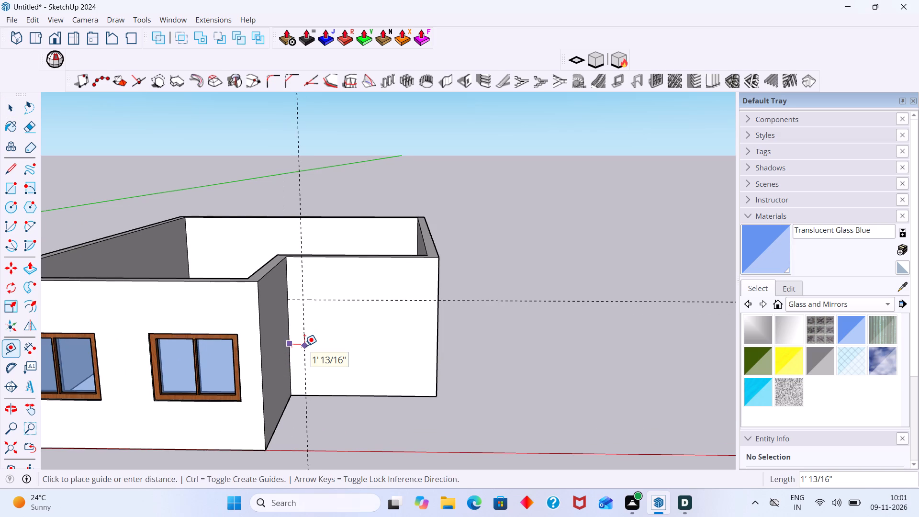
scroll(304, 346, "up", 2)
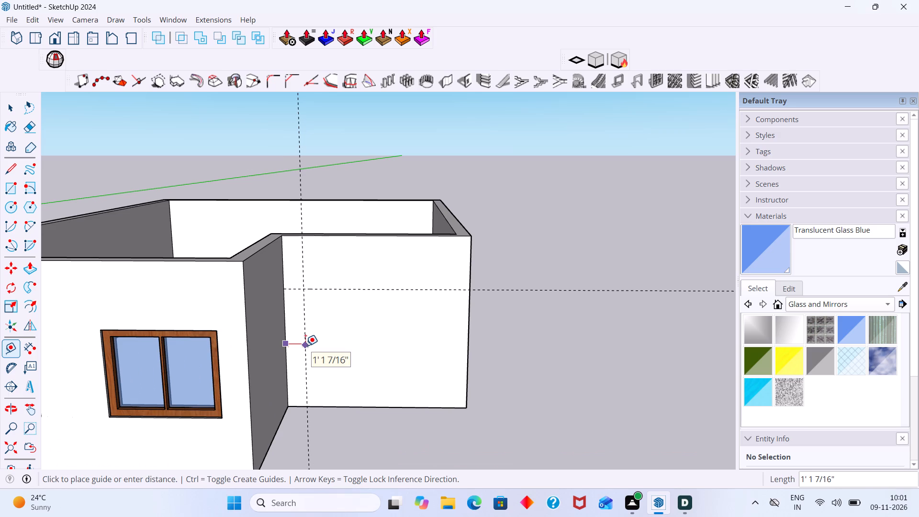
left_click(306, 346)
left_click(306, 346)
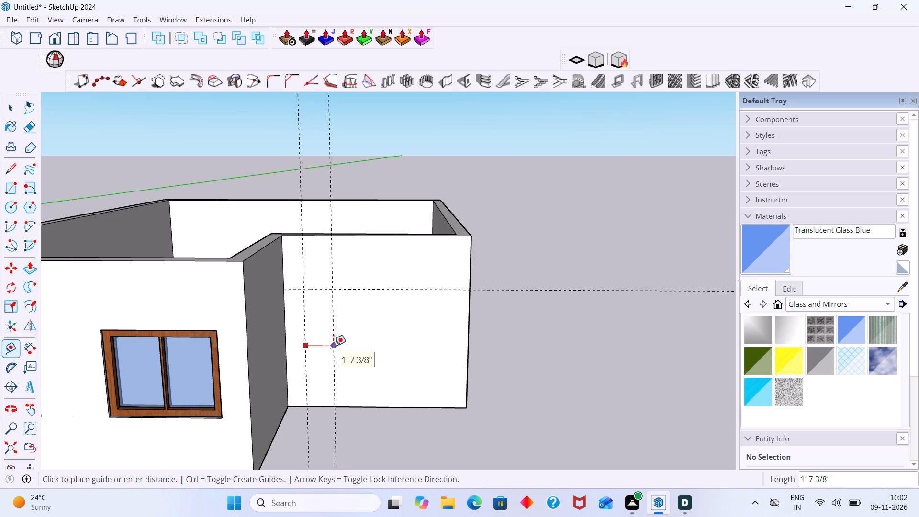
key("3")
key("apostrophe")
key("Return")
key("space")
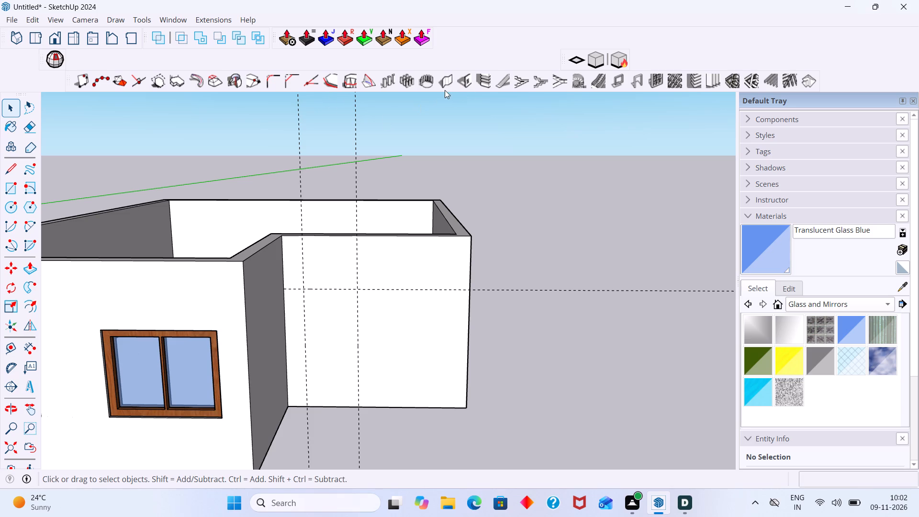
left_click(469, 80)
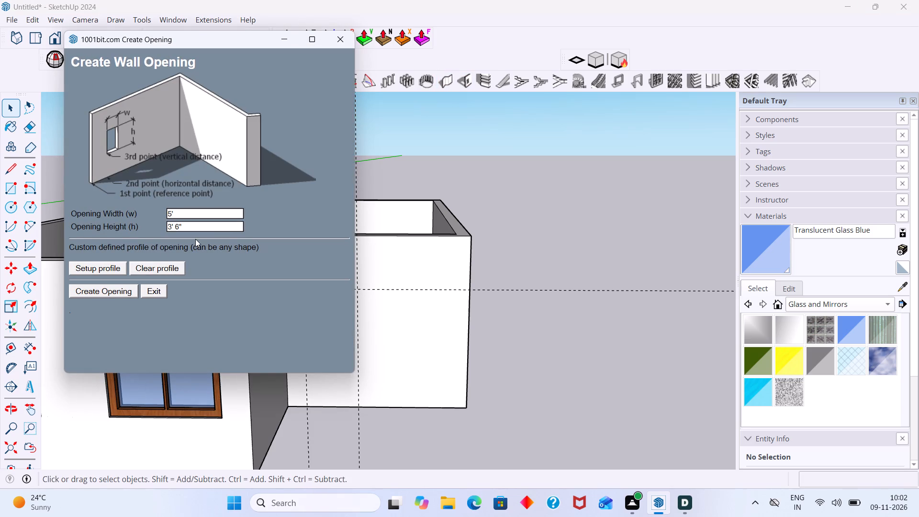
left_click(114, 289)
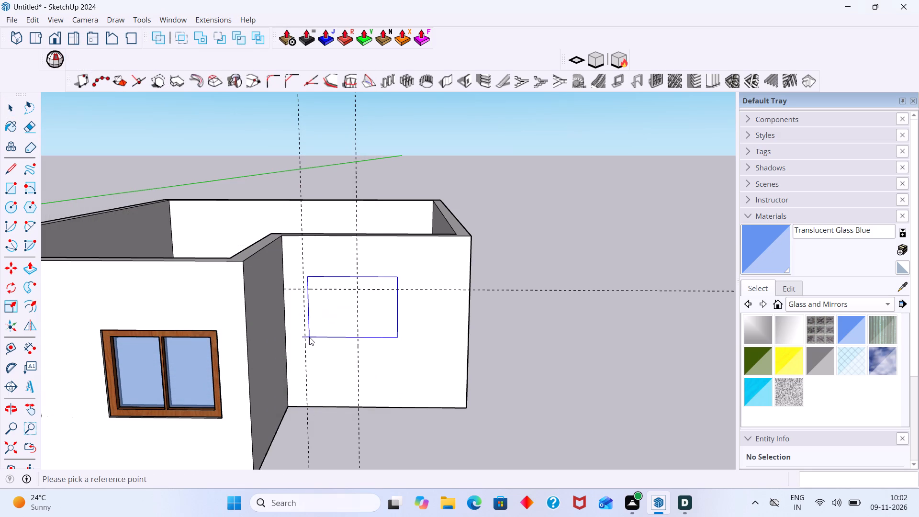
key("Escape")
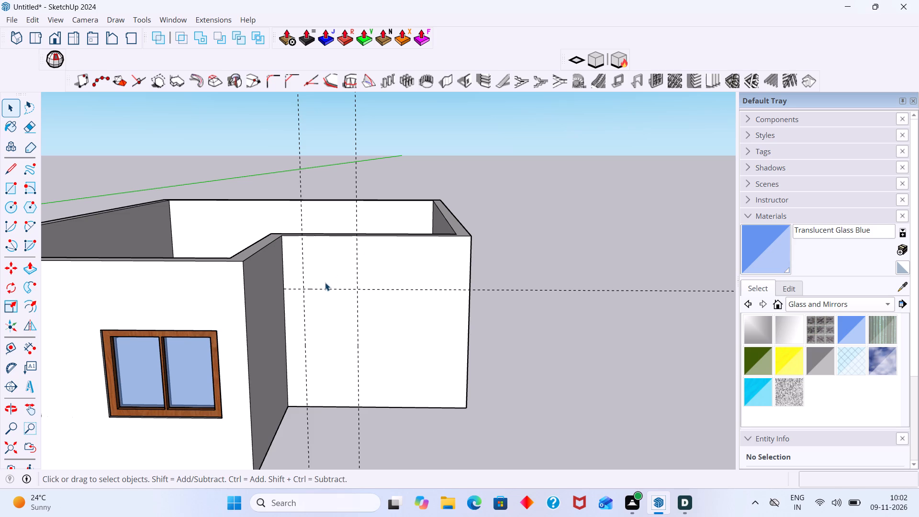
Create a 3' wide, 7' high door opening in the recessed wall, starting where the first vertical guide meets the wall's base.
left_click(470, 79)
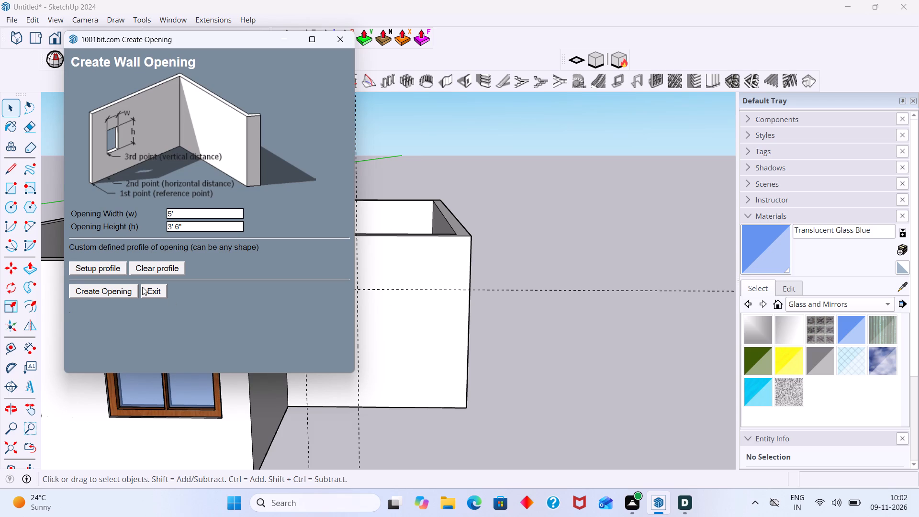
left_click(175, 210)
key("3")
key("apostrophe")
left_click(188, 226)
key("7")
key("apostrophe")
key("Return")
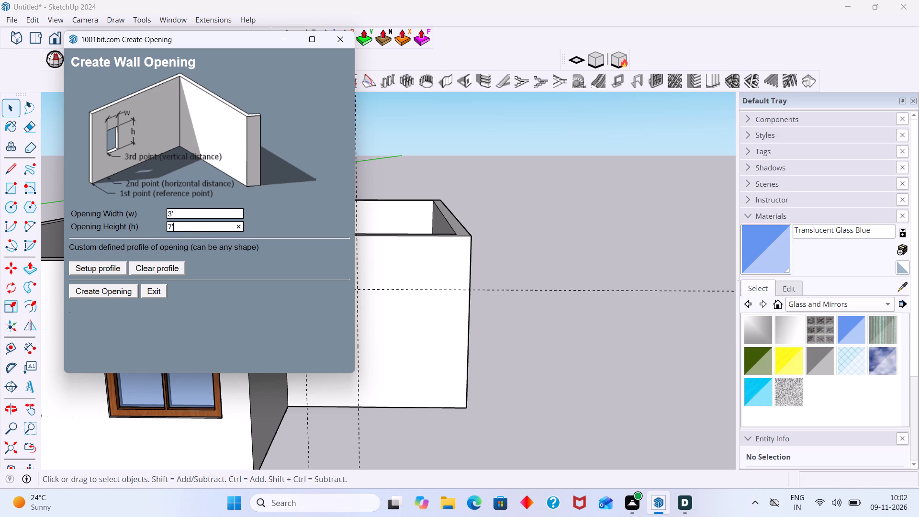
left_click(121, 290)
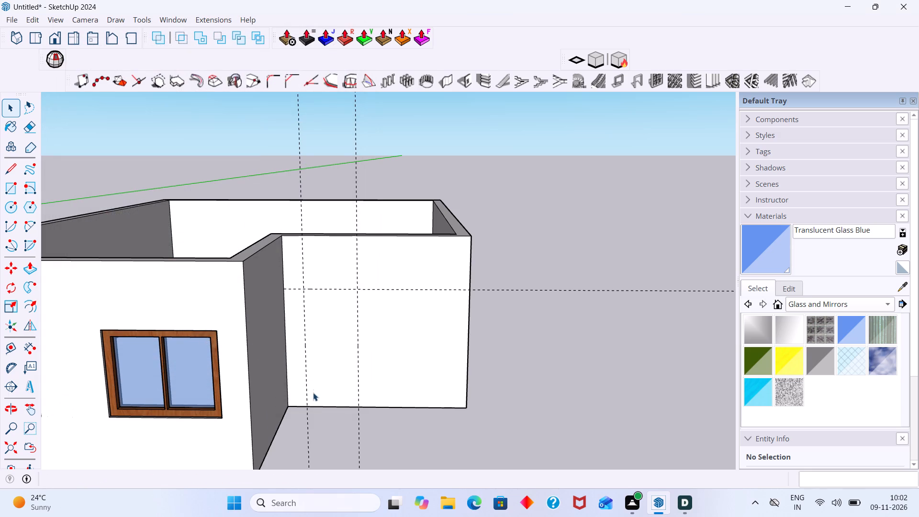
scroll(303, 402, "up", 2)
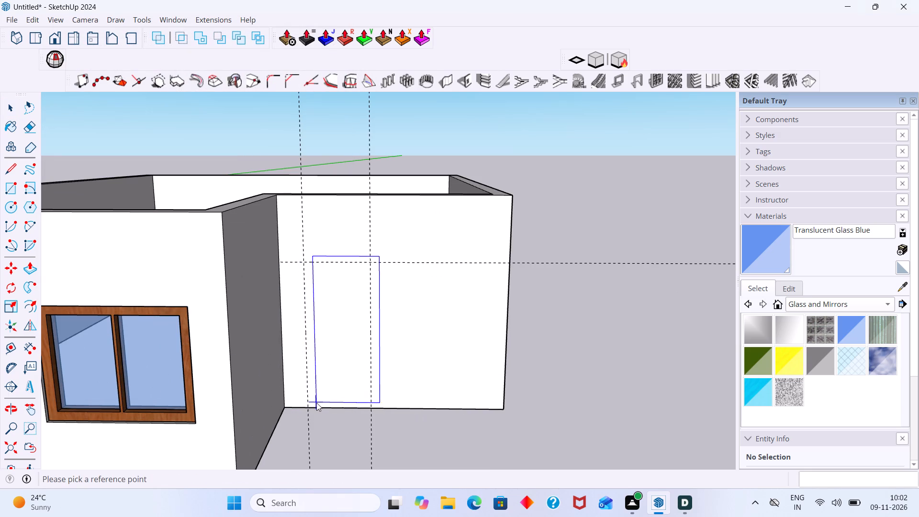
left_click(308, 407)
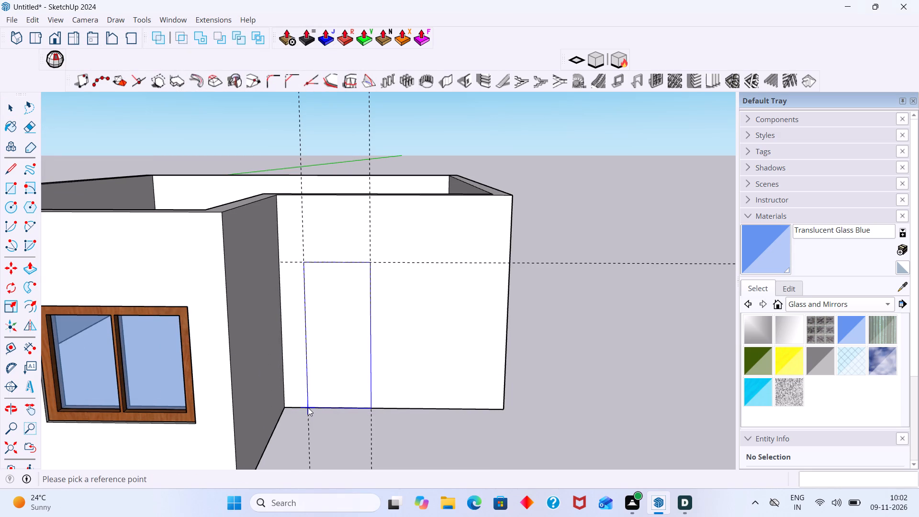
left_click(308, 407)
left_click(308, 407)
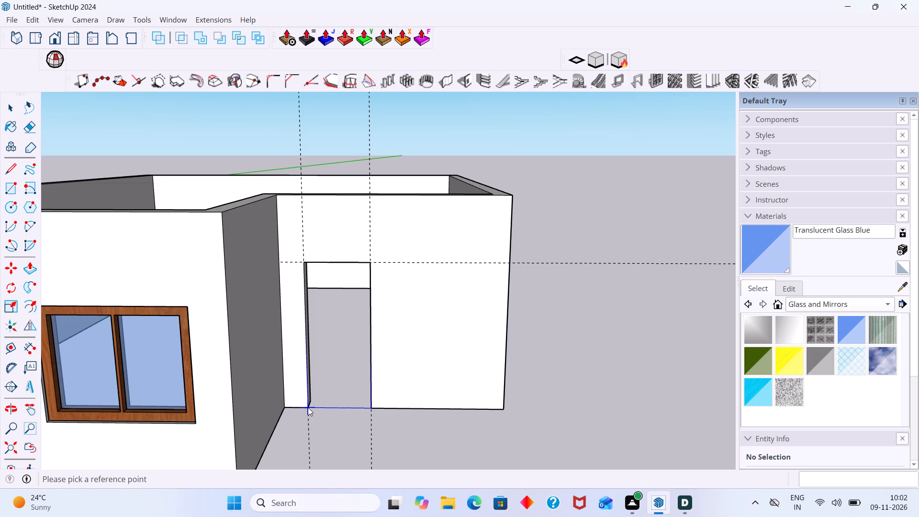
key("space")
Examine the new door opening against the door and small windows behind the carport in the reference image.
scroll(334, 423, "down", 6)
middle_click_drag(343, 341, 359, 334)
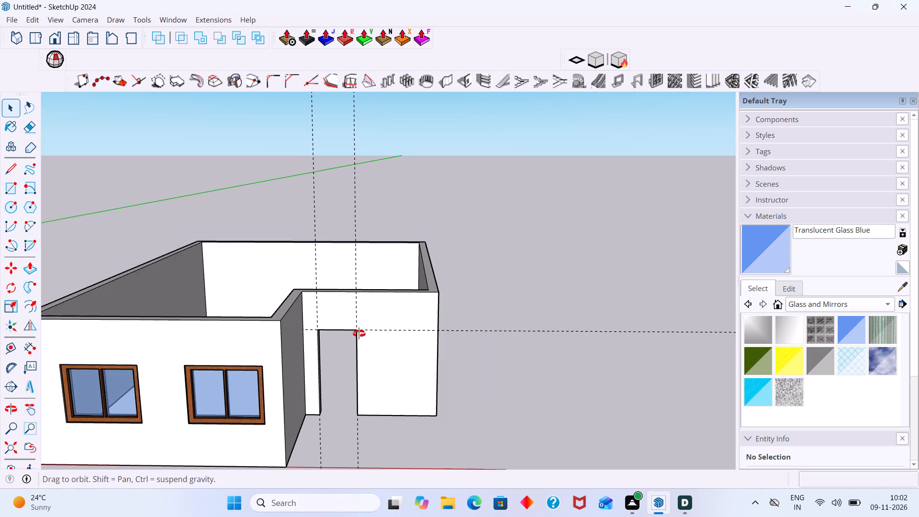
middle_click_drag(359, 334, 368, 331)
scroll(335, 324, "up", 16)
scroll(302, 340, "down", 2)
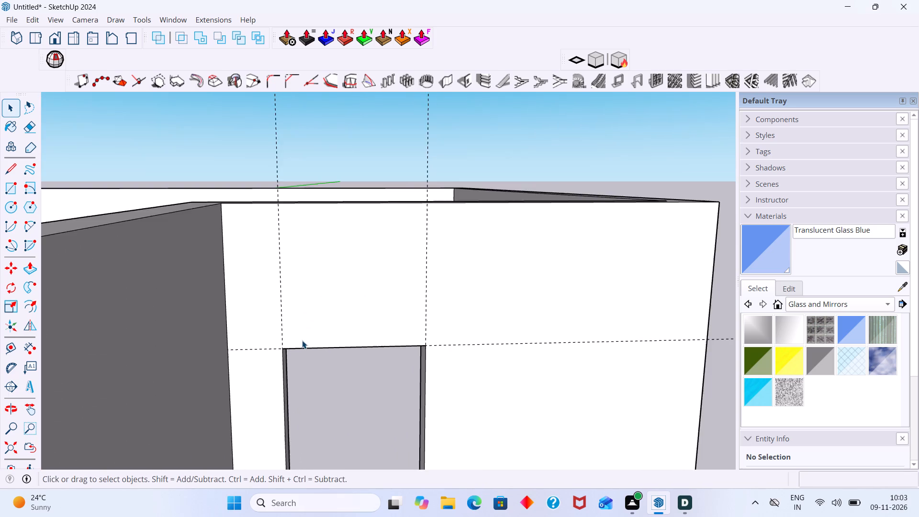
scroll(302, 340, "down", 5)
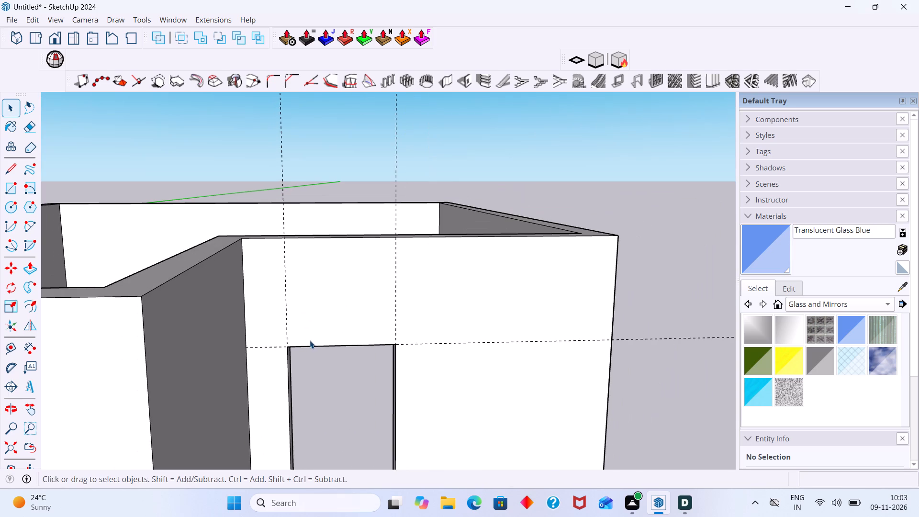
scroll(347, 343, "down", 9)
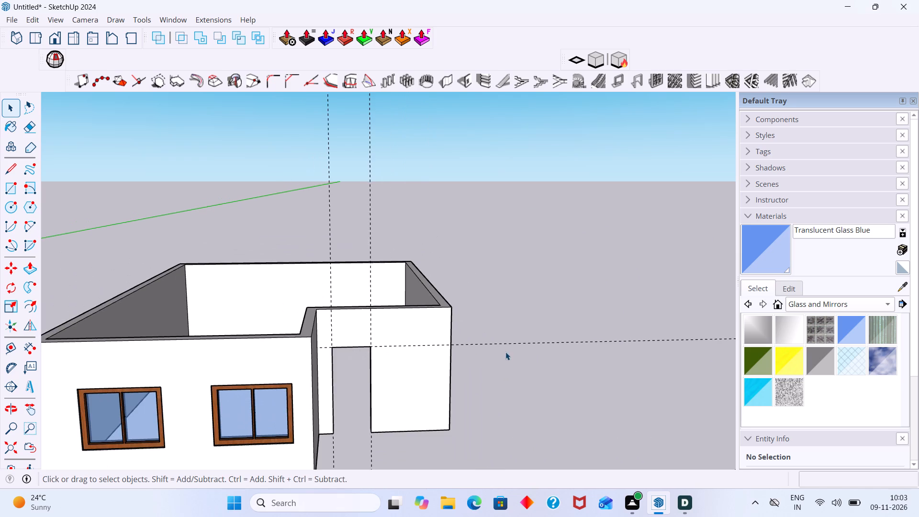
middle_click_drag(513, 349, 508, 372)
scroll(504, 364, "down", 5)
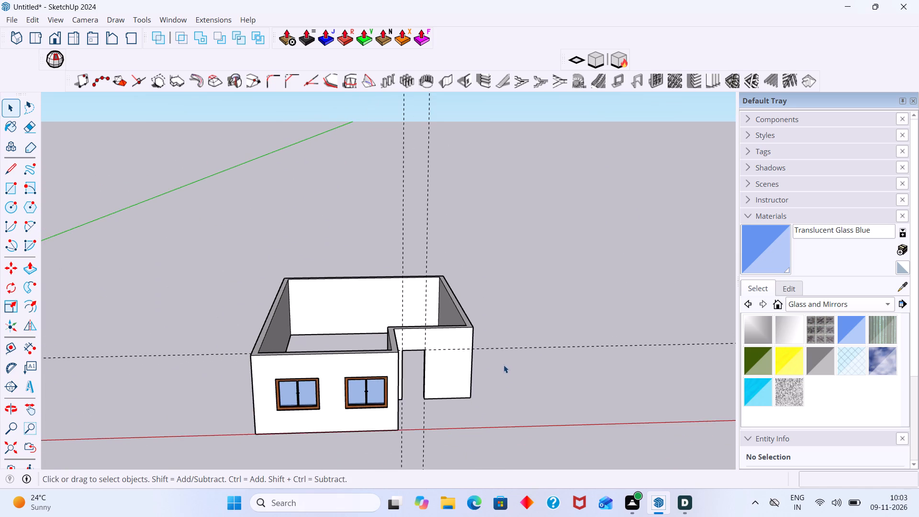
scroll(504, 365, "down", 1)
middle_click_drag(509, 373, 415, 356)
scroll(432, 345, "down", 8)
middle_click_drag(658, 340, 453, 331, "shift")
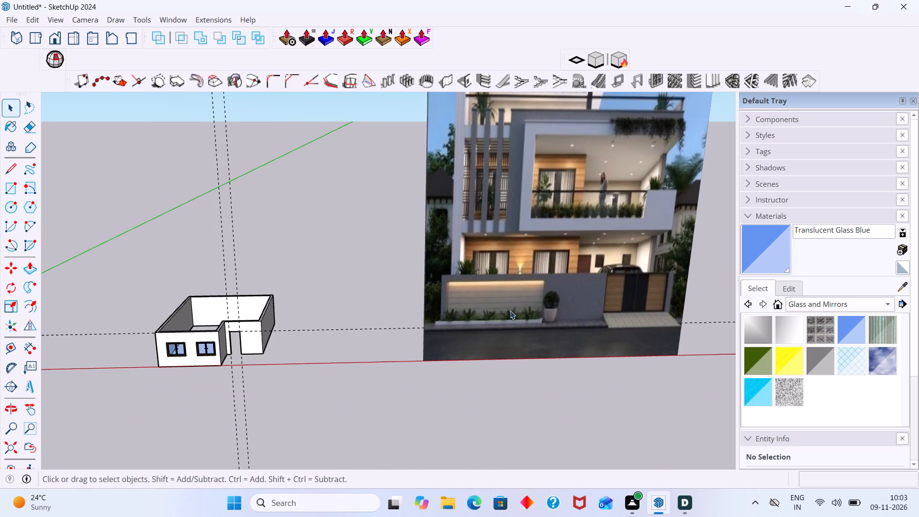
scroll(617, 258, "up", 12)
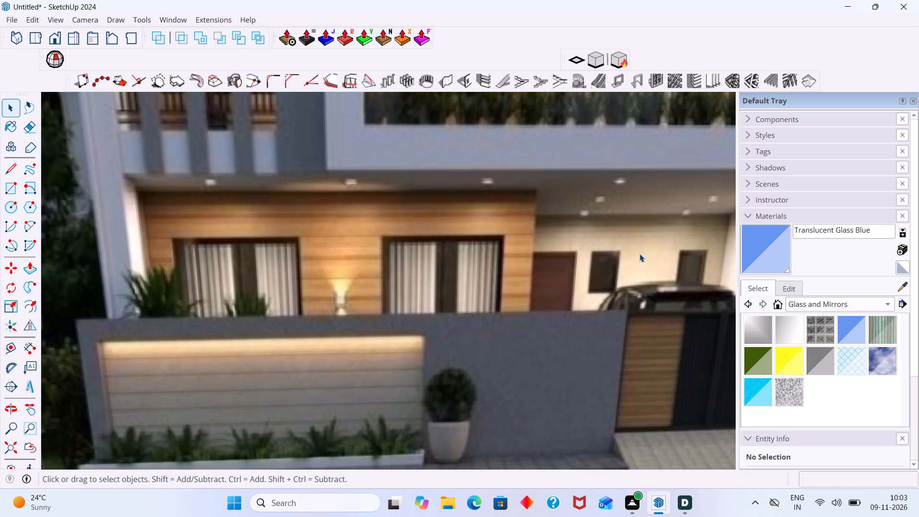
scroll(602, 264, "down", 12)
Place a horizontal guide on the recessed wall 3' below the guide at the door opening's head.
middle_click_drag(275, 344, 552, 290)
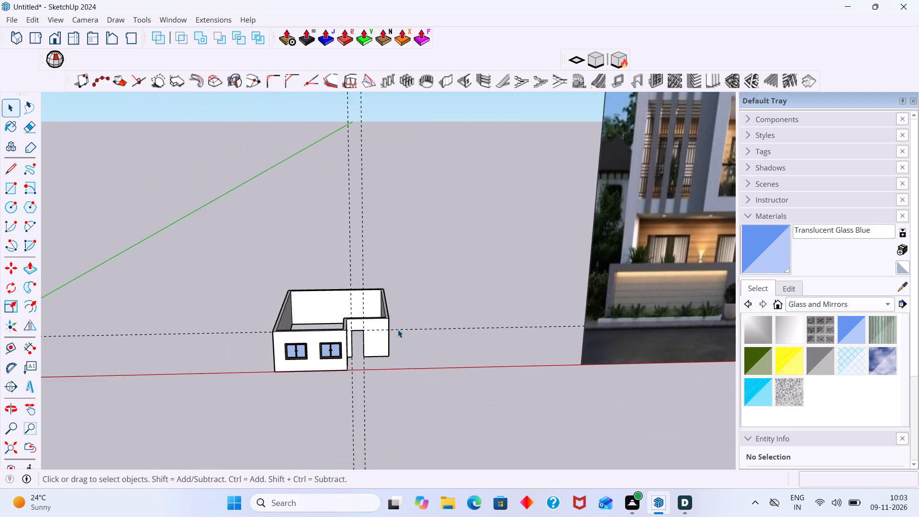
scroll(385, 328, "up", 14)
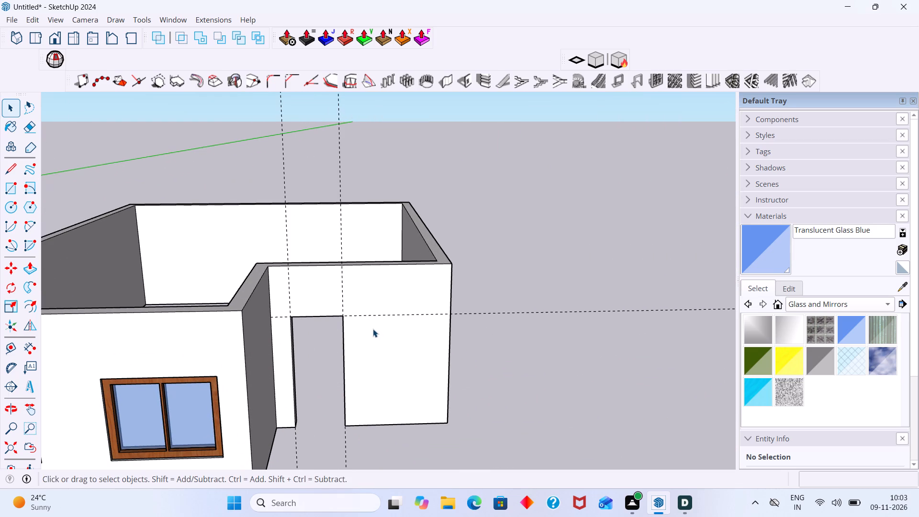
key("t")
left_click(376, 315)
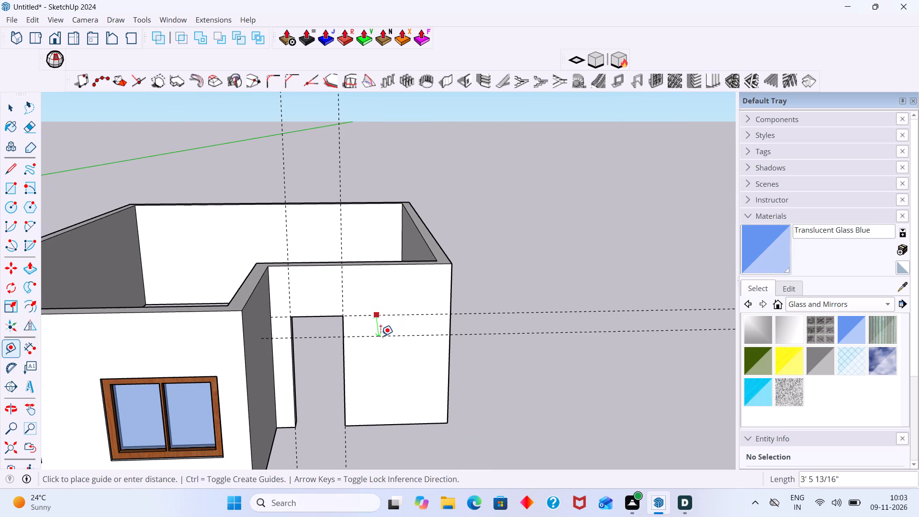
key("Up")
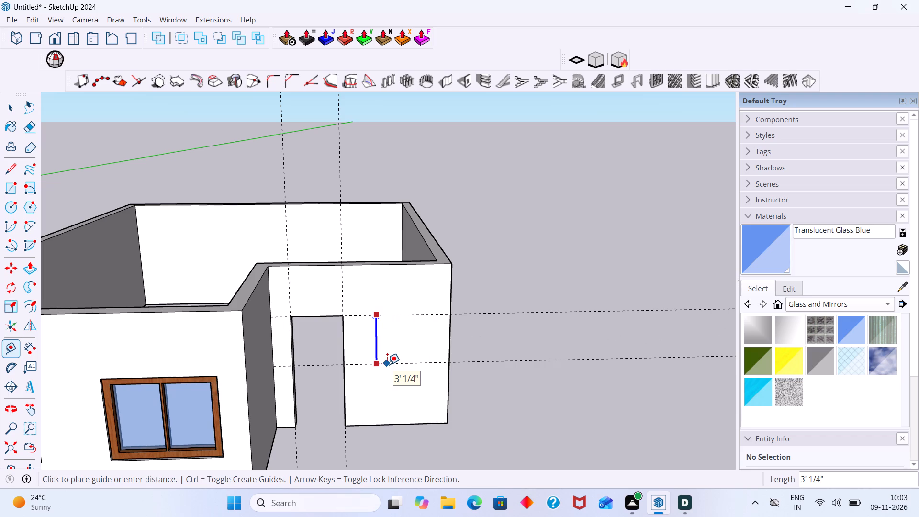
key("3")
key("apostrophe")
key("Return")
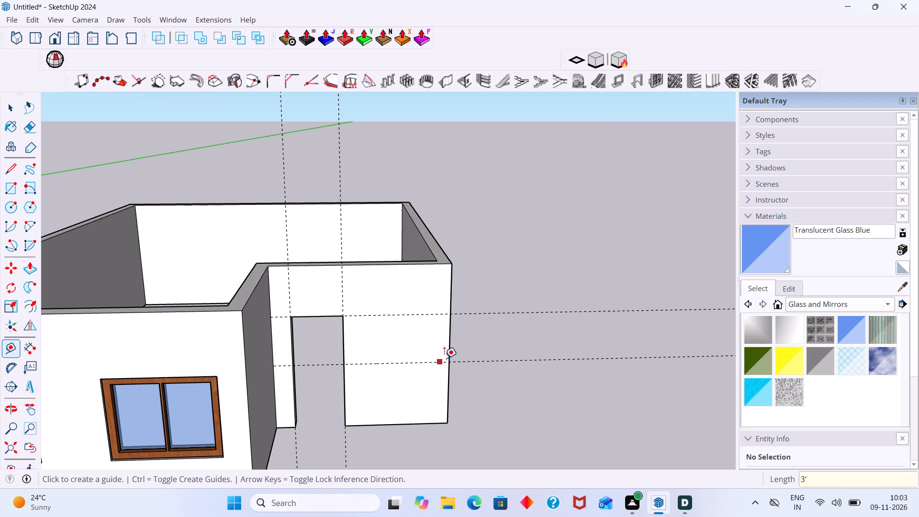
Place two vertical guides beyond the door opening, one about 1' 4" from its outer edge and another 3' further along.
scroll(448, 357, "down", 3)
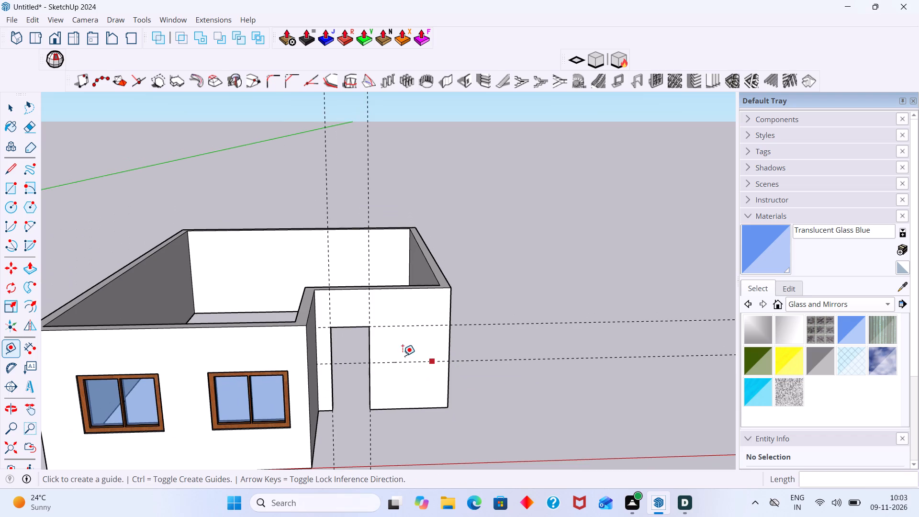
left_click(369, 348)
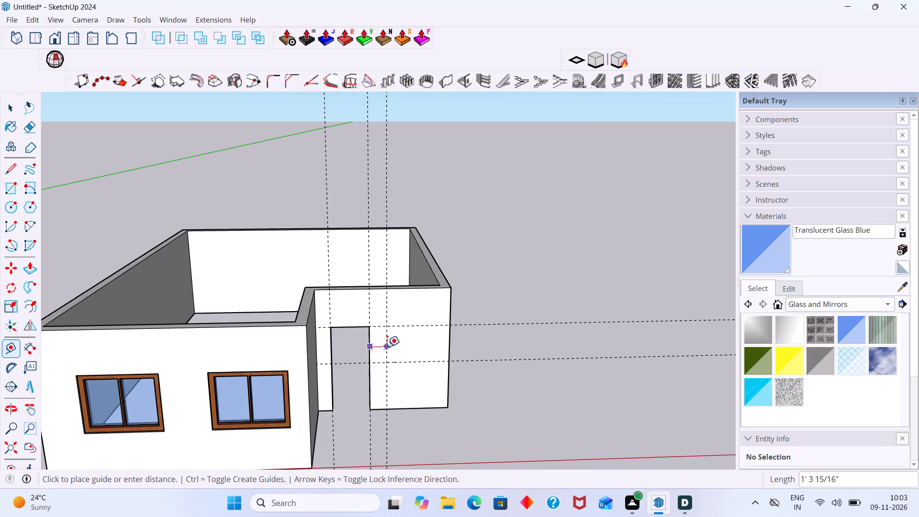
left_click(387, 347)
left_click(387, 347)
type("3'")
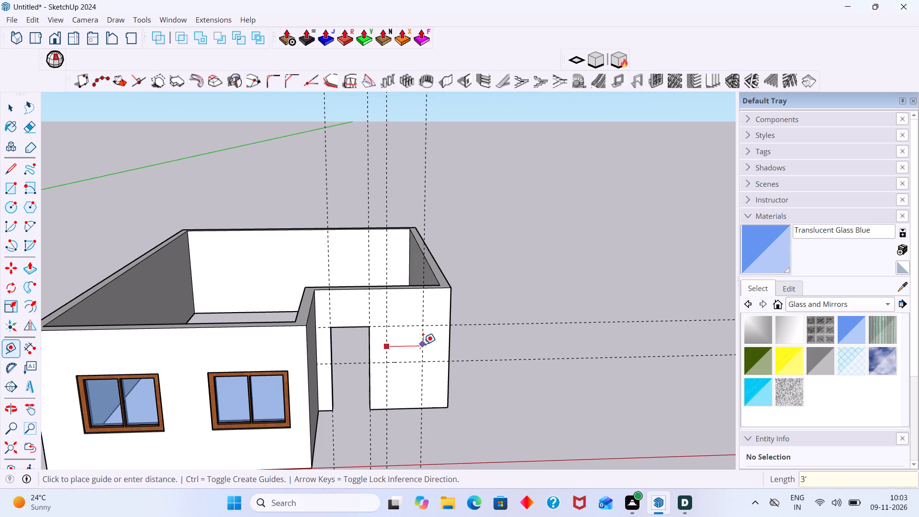
key("Return")
Examine the window guides on the recessed wall against the carport area in the reference image.
scroll(426, 345, "down", 9)
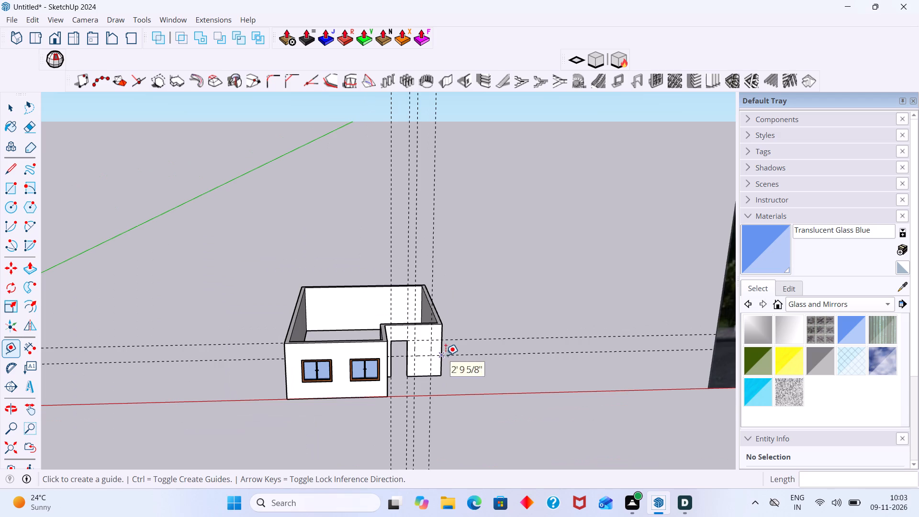
middle_click_drag(449, 352, 381, 351, "shift")
scroll(377, 348, "up", 15)
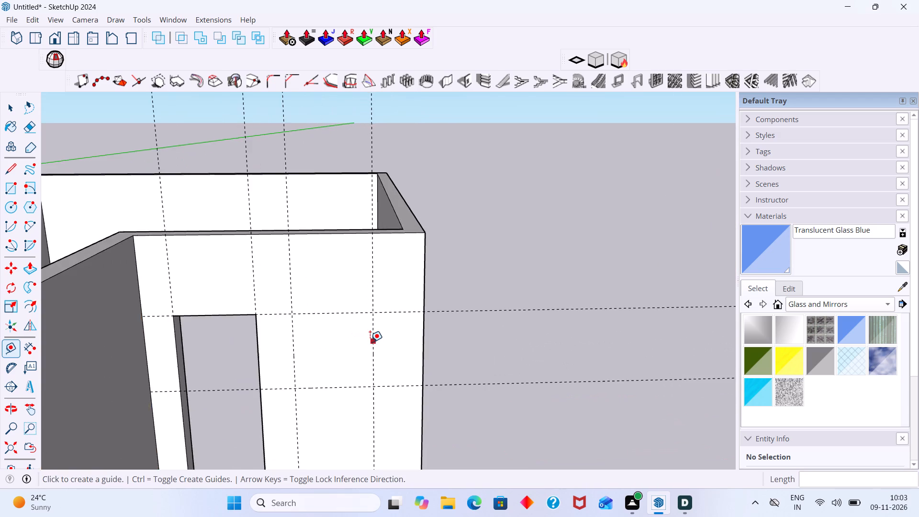
scroll(370, 342, "down", 20)
scroll(370, 342, "down", 7)
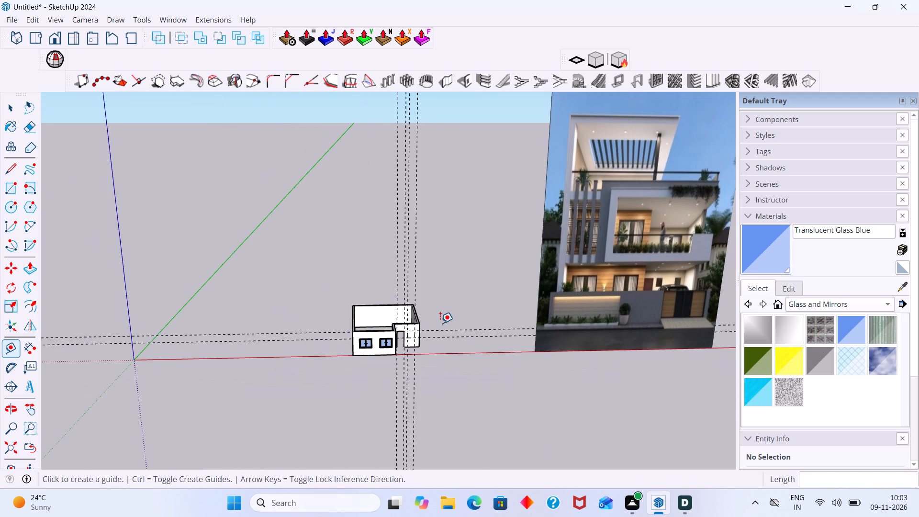
scroll(440, 323, "up", 2)
middle_click_drag(440, 323, 333, 311, "shift")
scroll(336, 312, "up", 1)
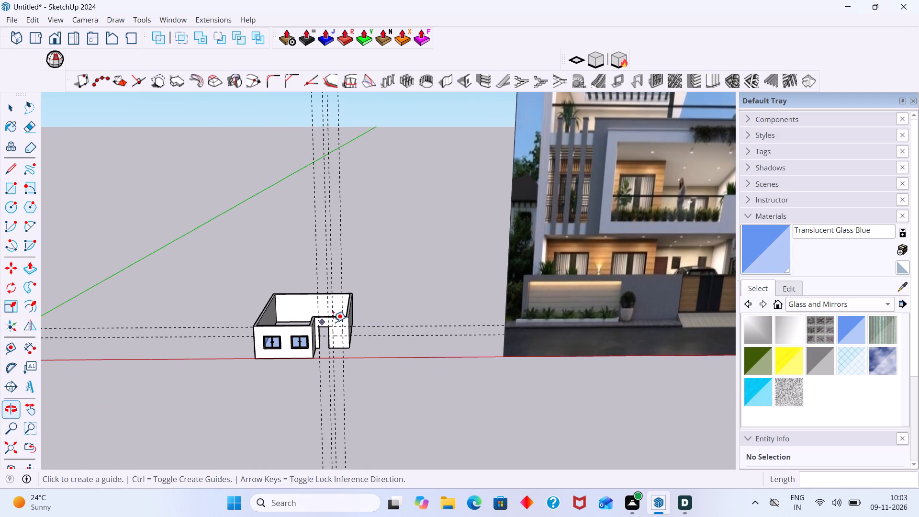
scroll(336, 326, "up", 8)
scroll(359, 333, "down", 5)
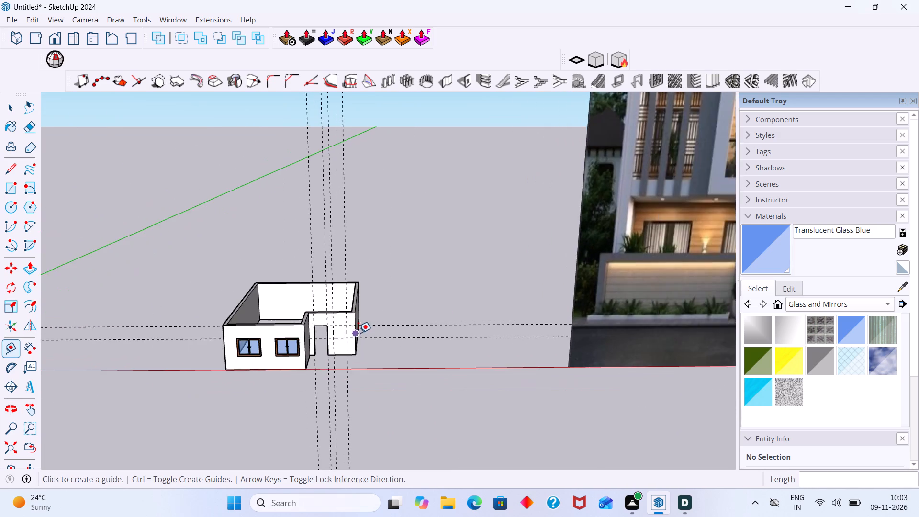
scroll(359, 333, "down", 1)
middle_click_drag(368, 341, 429, 361)
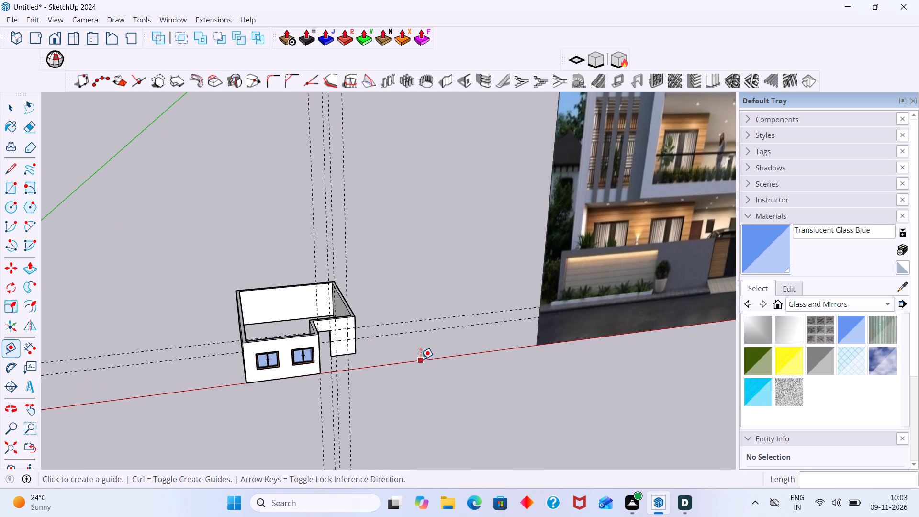
Create a 3' wide, 3' high window opening in the recessed wall, starting where the lower horizontal guide meets the first window guide.
key("space")
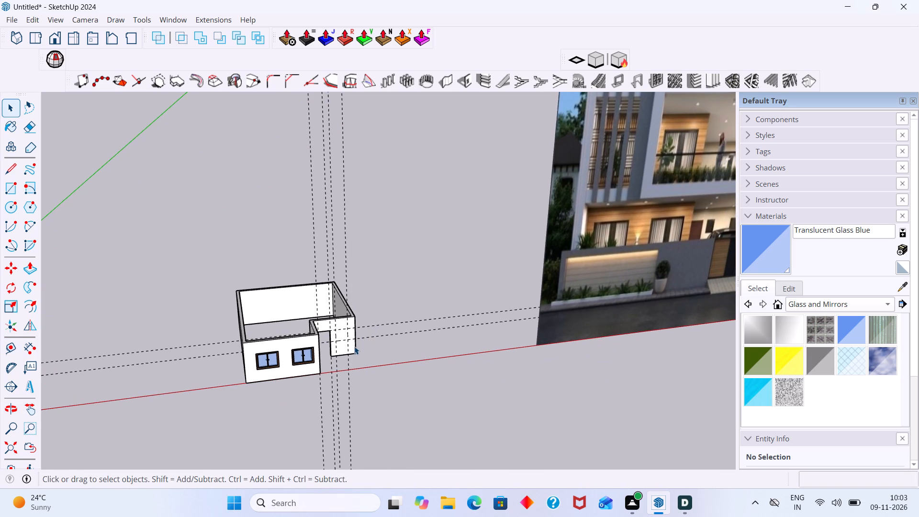
scroll(349, 343, "up", 13)
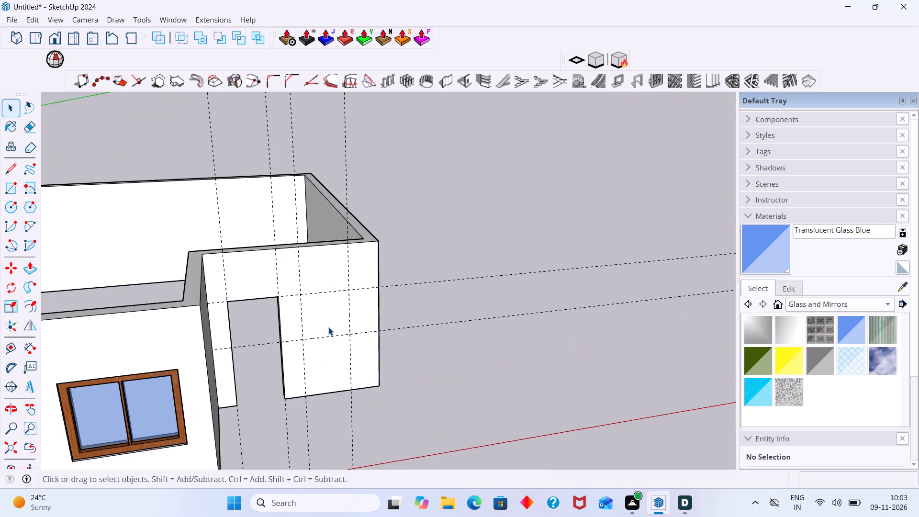
scroll(352, 283, "up", 1)
scroll(352, 283, "down", 2)
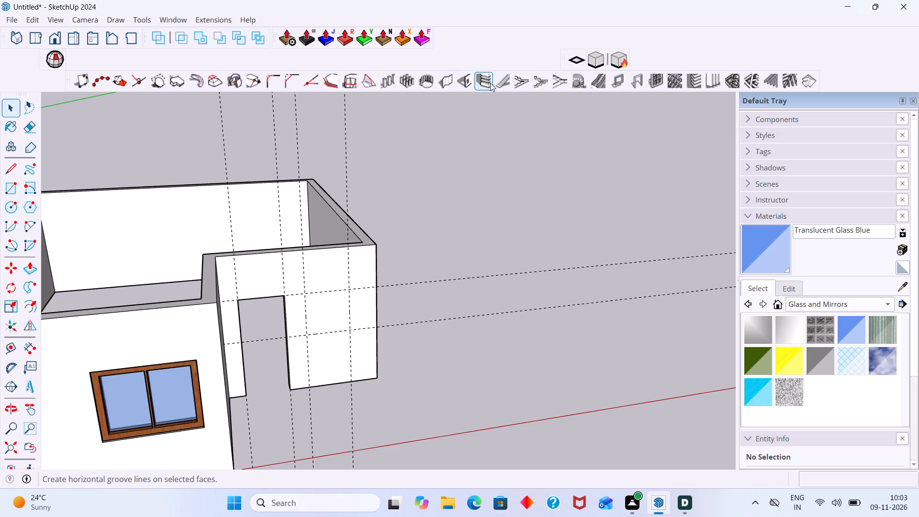
left_click(471, 86)
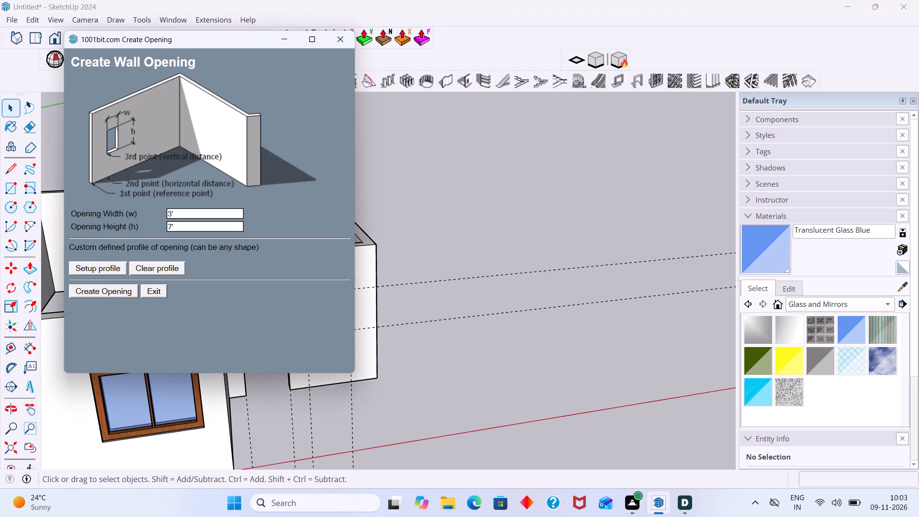
left_click(175, 230)
type("3'")
key("Return")
left_click(103, 293)
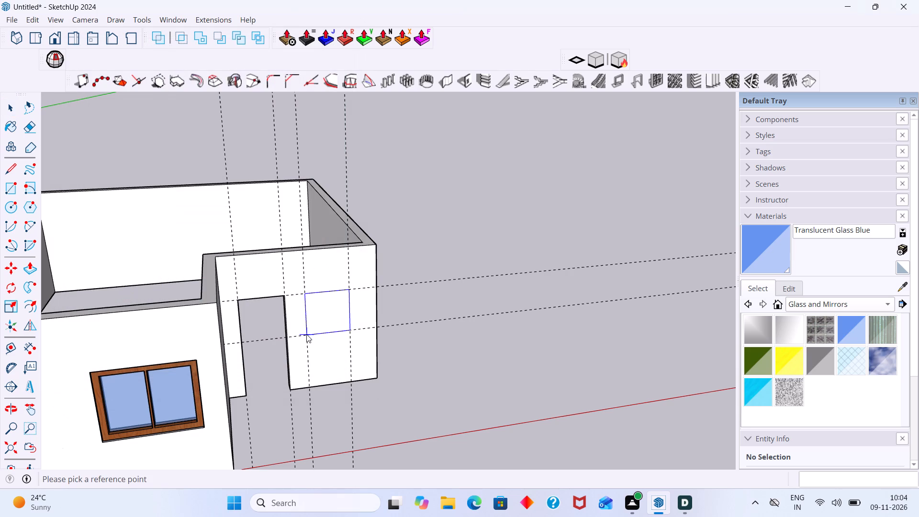
double_click(306, 334)
key("space")
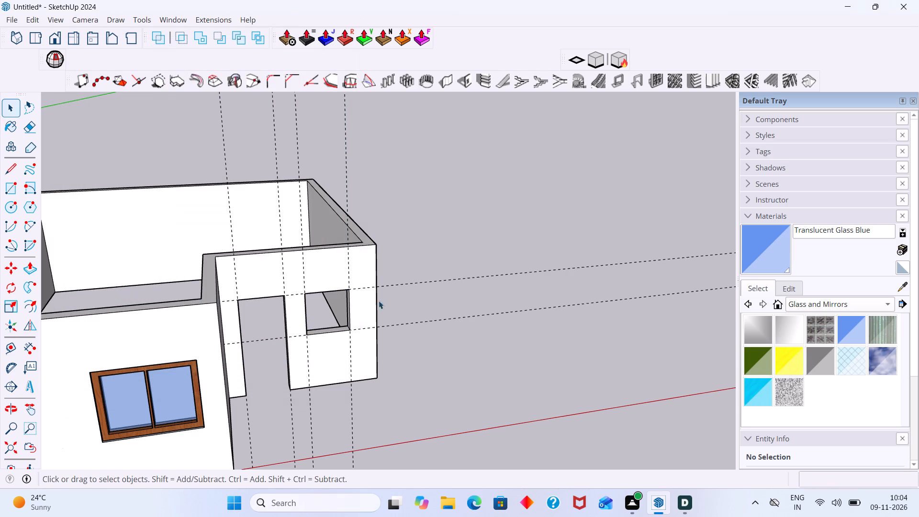
Inspect the new window opening beside the door opening in the recessed wall.
left_click(457, 232)
scroll(373, 272, "down", 3)
middle_click_drag(378, 296, 327, 286)
scroll(348, 287, "up", 9)
middle_click_drag(365, 311, 388, 280)
scroll(406, 284, "up", 1)
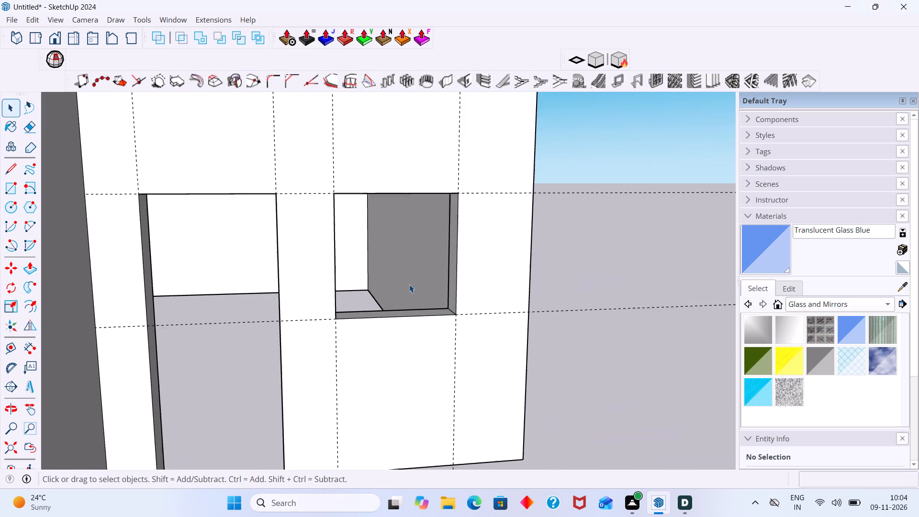
scroll(409, 284, "up", 1)
scroll(409, 284, "down", 9)
middle_click_drag(415, 296, 409, 335)
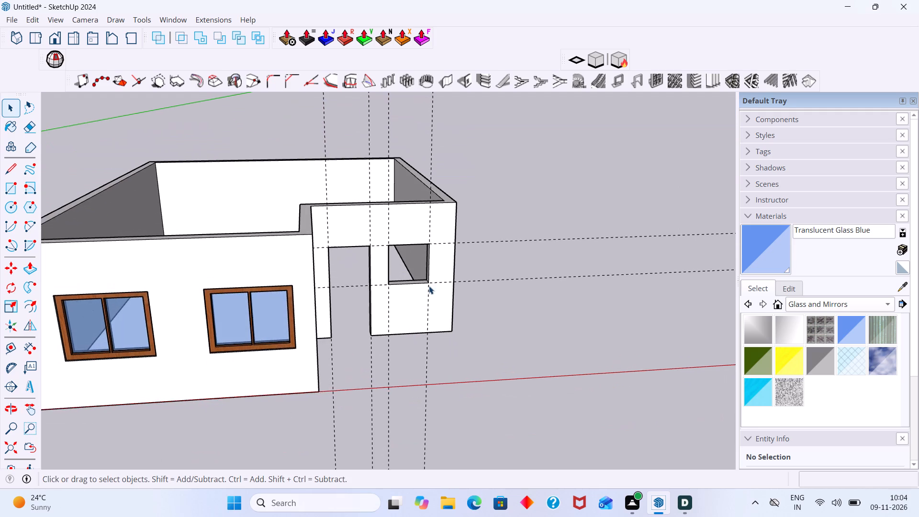
scroll(430, 274, "up", 4)
scroll(427, 251, "down", 4)
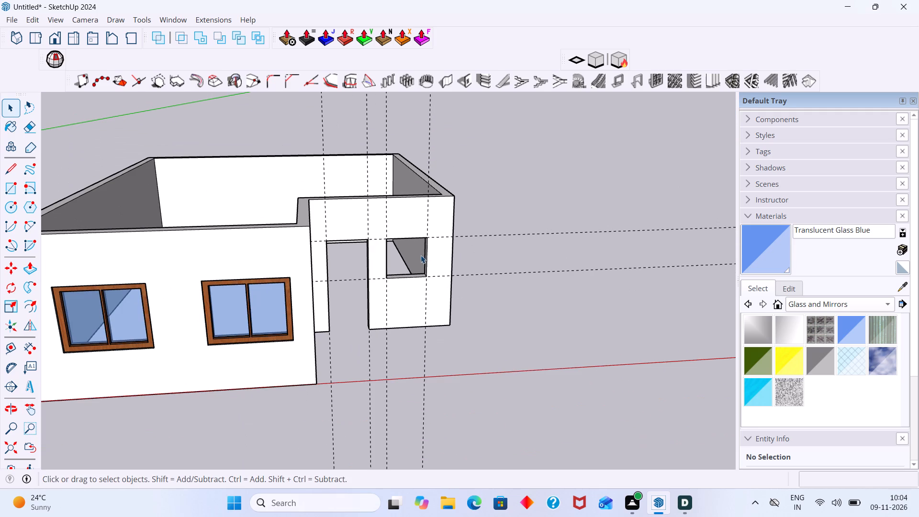
Erase all the vertical and horizontal guides around the door and window openings.
key("e")
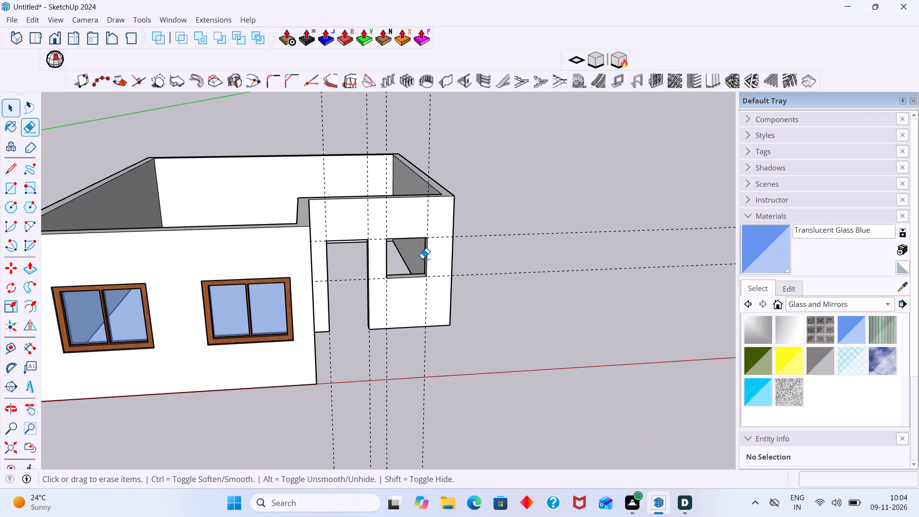
left_click_drag(459, 139, 321, 110)
left_click_drag(483, 162, 501, 310)
Examine the recessed wall's openings and the reference image's carport, balcony and boundary wall.
scroll(444, 270, "up", 5)
middle_click_drag(434, 266, 546, 270)
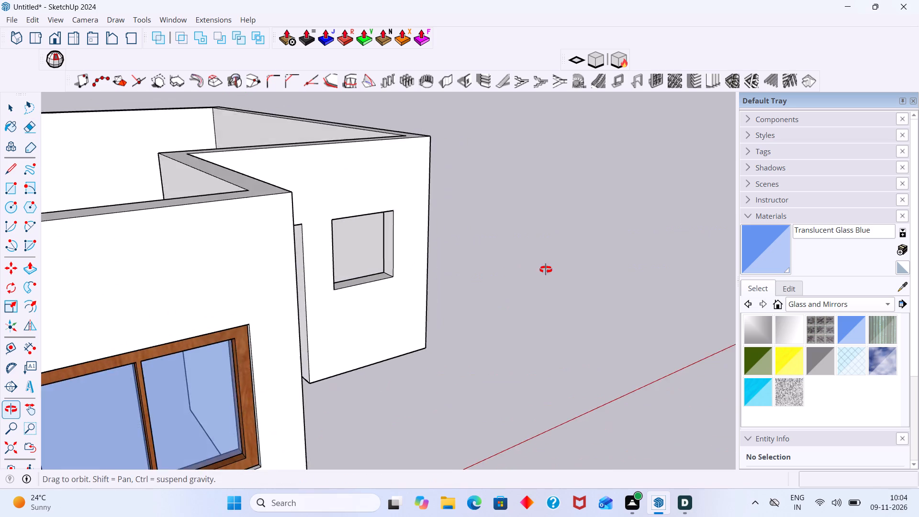
middle_click_drag(546, 270, 535, 262)
scroll(400, 229, "up", 5)
scroll(396, 236, "down", 20)
scroll(396, 236, "down", 4)
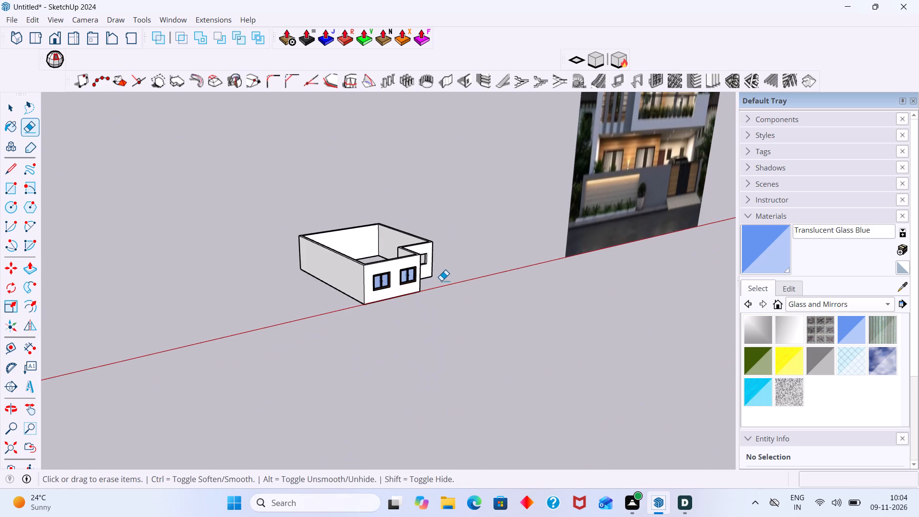
middle_click_drag(441, 277, 289, 286)
scroll(589, 147, "down", 6)
middle_click_drag(580, 155, 583, 194)
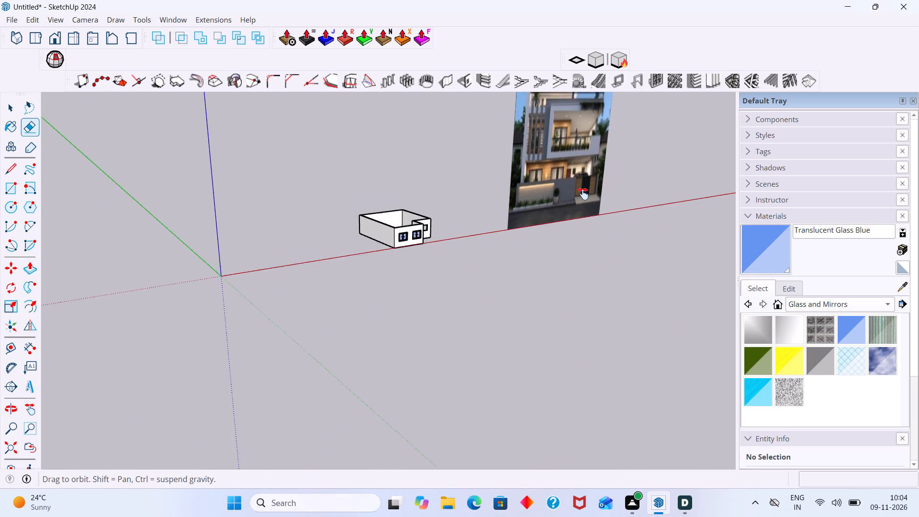
middle_click_drag(583, 194, 577, 282)
scroll(574, 258, "up", 10)
middle_click_drag(589, 299, 519, 314)
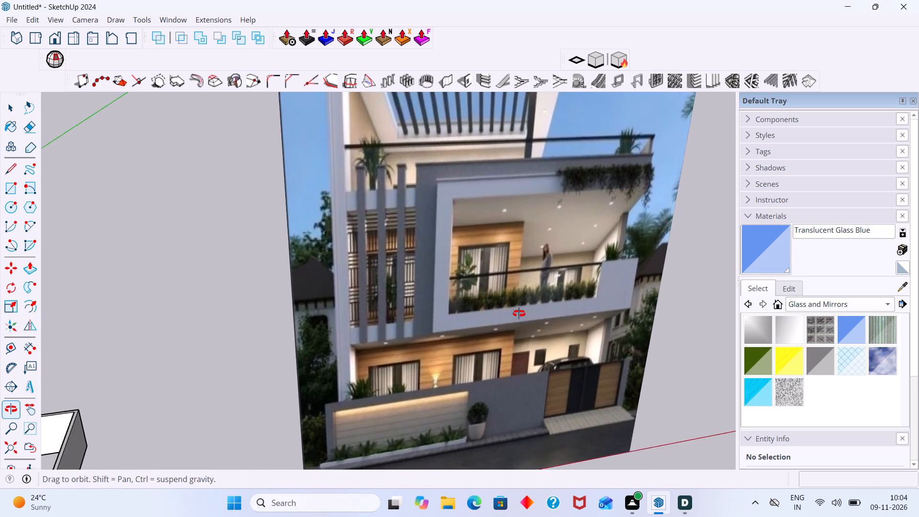
middle_click_drag(519, 314, 412, 314)
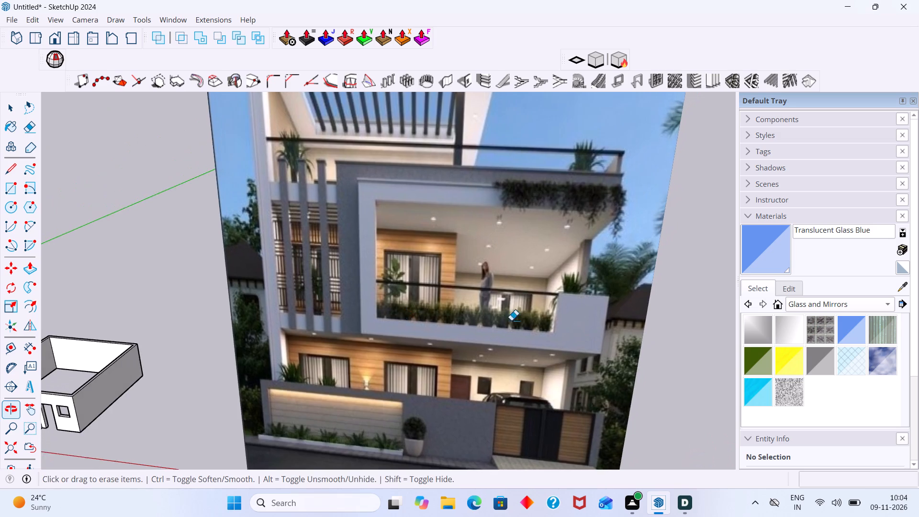
scroll(540, 295, "up", 14)
scroll(498, 305, "down", 11)
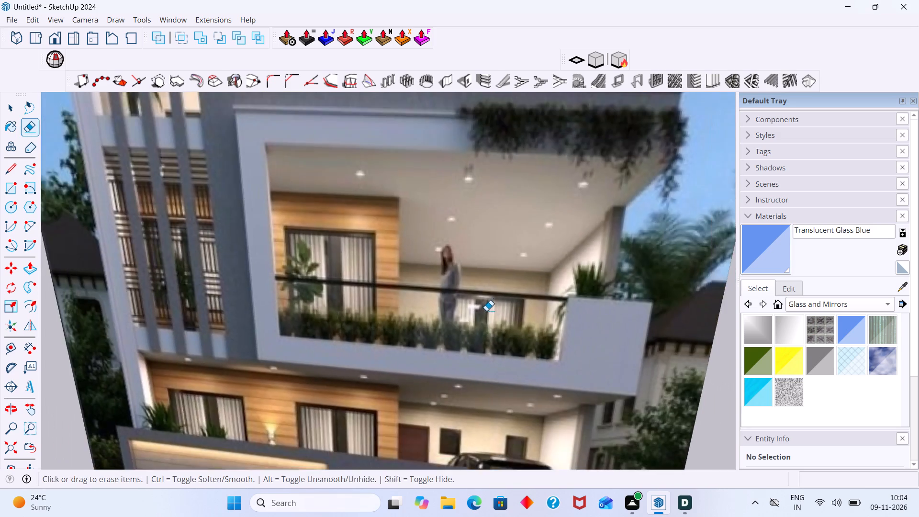
scroll(486, 311, "down", 4)
middle_click_drag(486, 315, 514, 326)
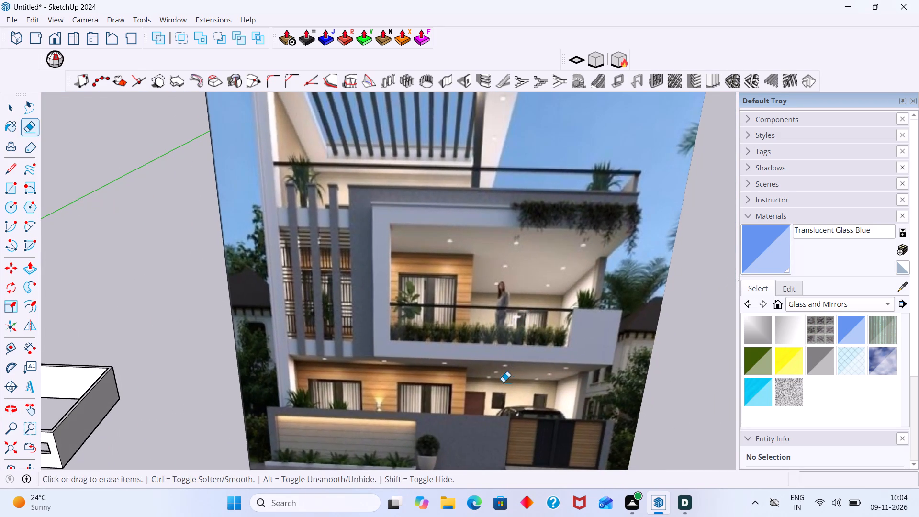
middle_click_drag(504, 386, 505, 284, "shift")
scroll(539, 326, "up", 2)
middle_click_drag(538, 325, 584, 323)
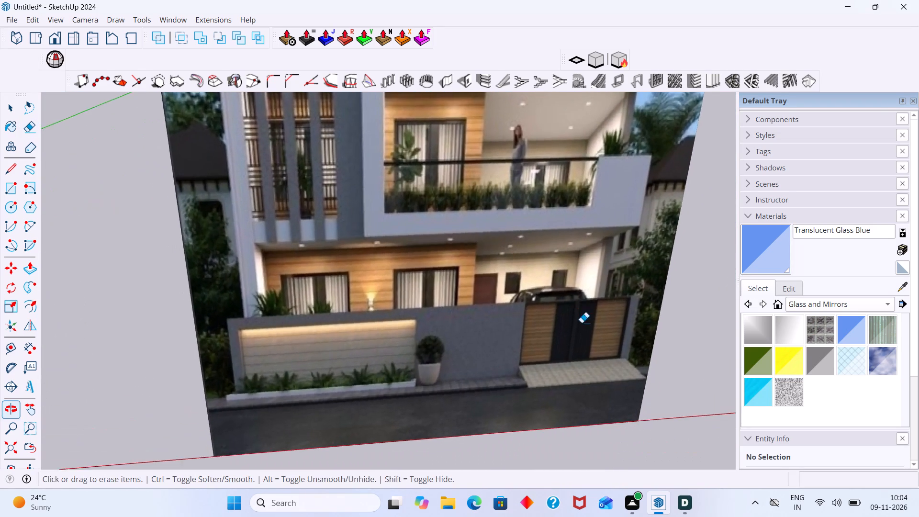
Examine the ground-floor walls and openings against the facade reference image.
scroll(551, 329, "down", 11)
middle_click_drag(347, 381, 416, 338, "shift")
scroll(346, 328, "up", 7)
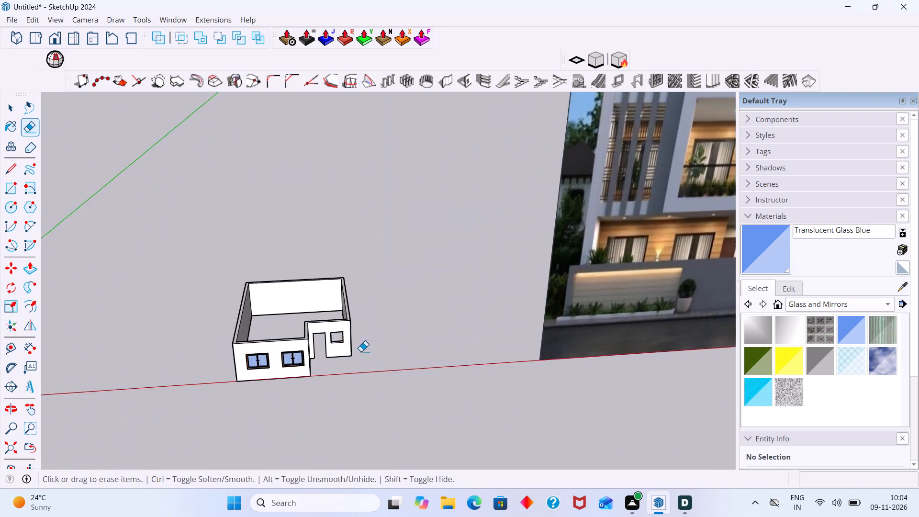
scroll(361, 351, "up", 13)
scroll(352, 337, "down", 4)
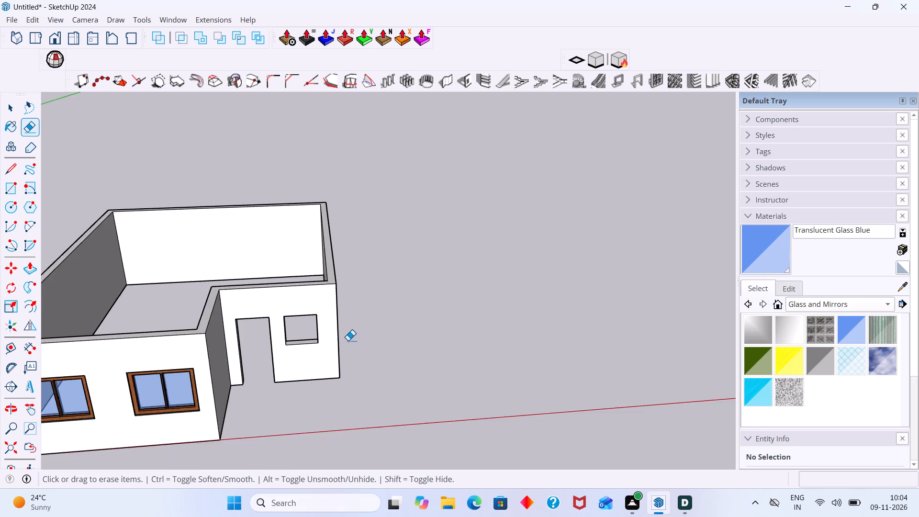
scroll(348, 340, "down", 2)
middle_click_drag(348, 340, 344, 334)
scroll(343, 334, "down", 15)
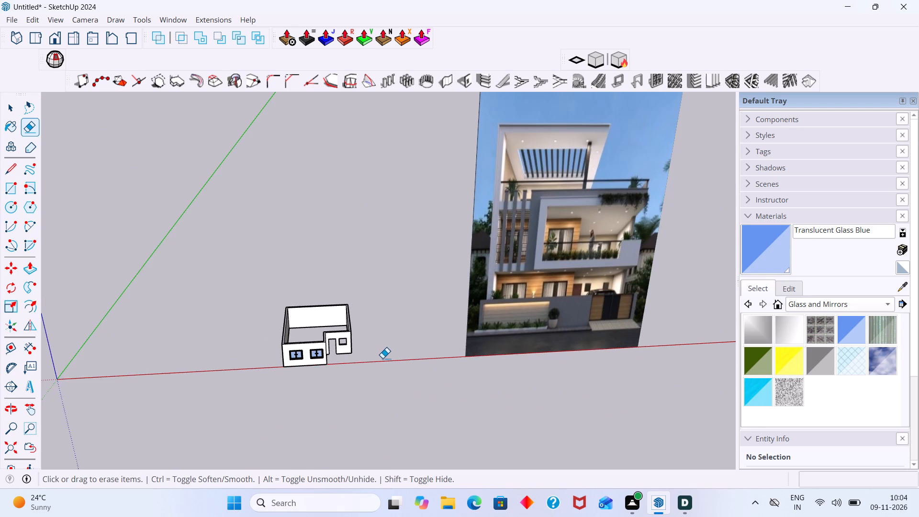
scroll(382, 358, "up", 2)
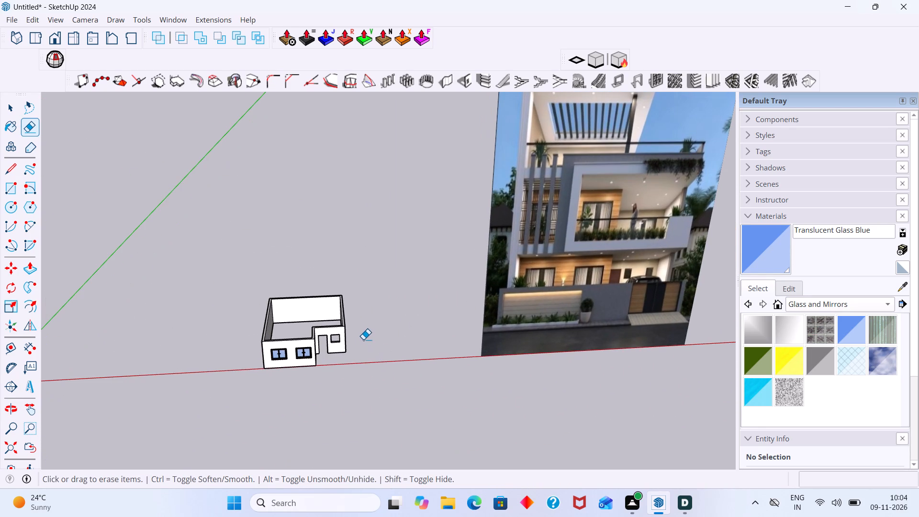
key("space")
Extend the house sideways by pulling the outer face of the side wall beside the recessed window opening outward about 2' 6" with Joint Push Pull.
middle_click_drag(364, 338, 284, 348)
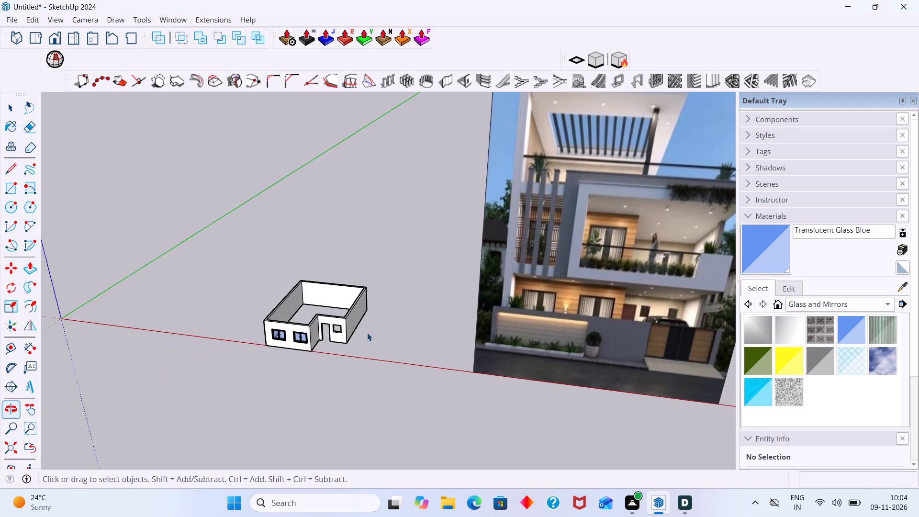
scroll(369, 329, "up", 9)
scroll(331, 314, "up", 4)
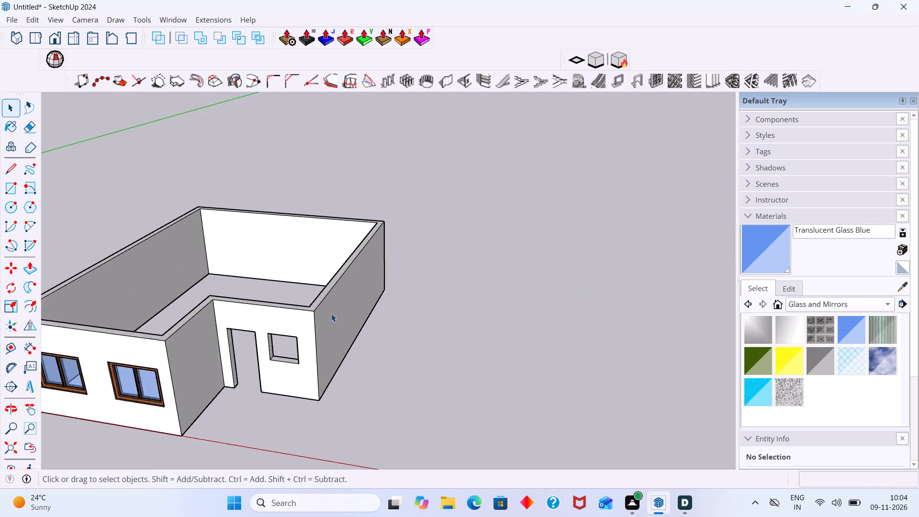
scroll(331, 314, "up", 8)
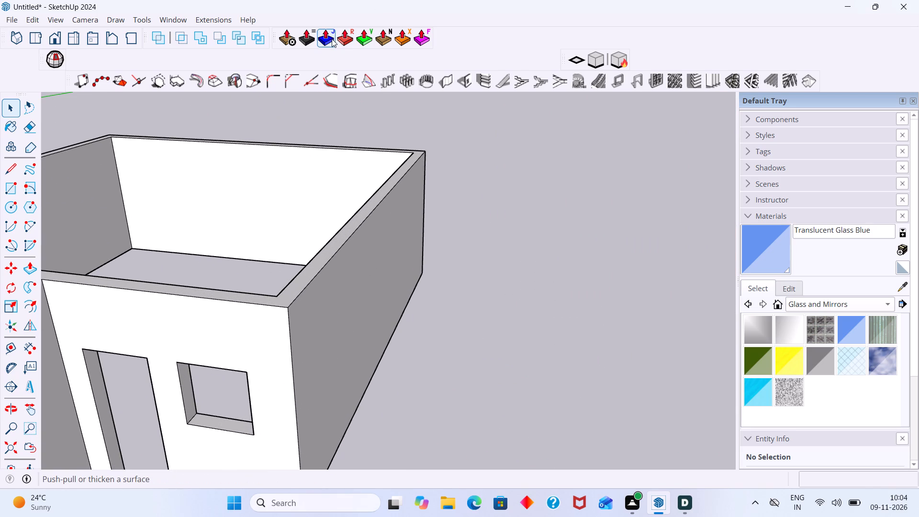
left_click(330, 39)
left_click(321, 323)
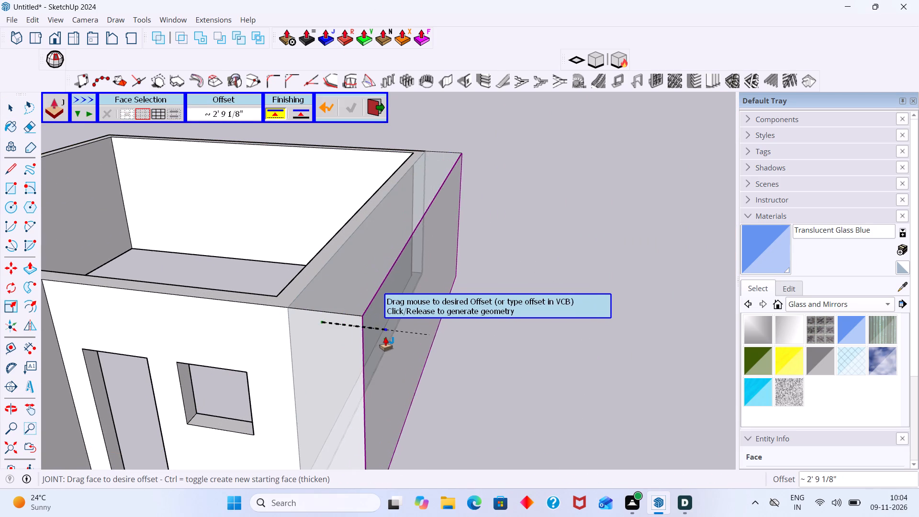
scroll(385, 337, "down", 4)
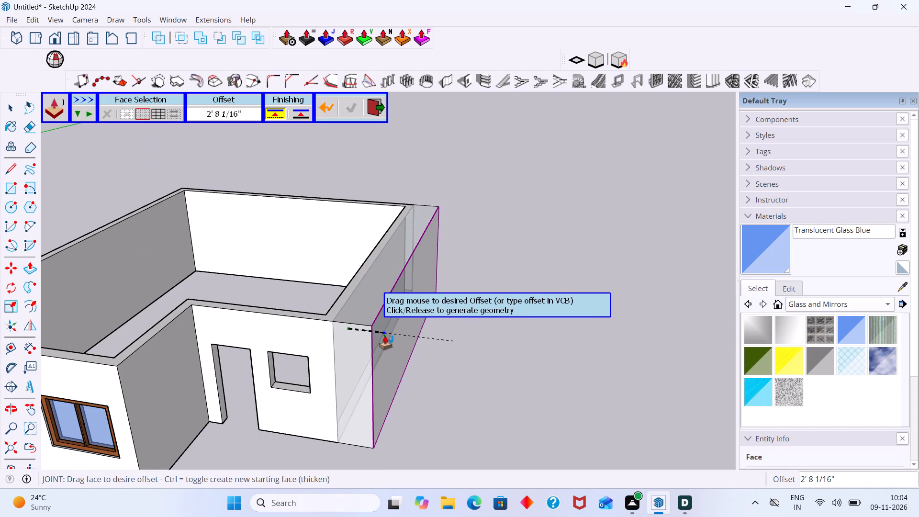
left_click(383, 336)
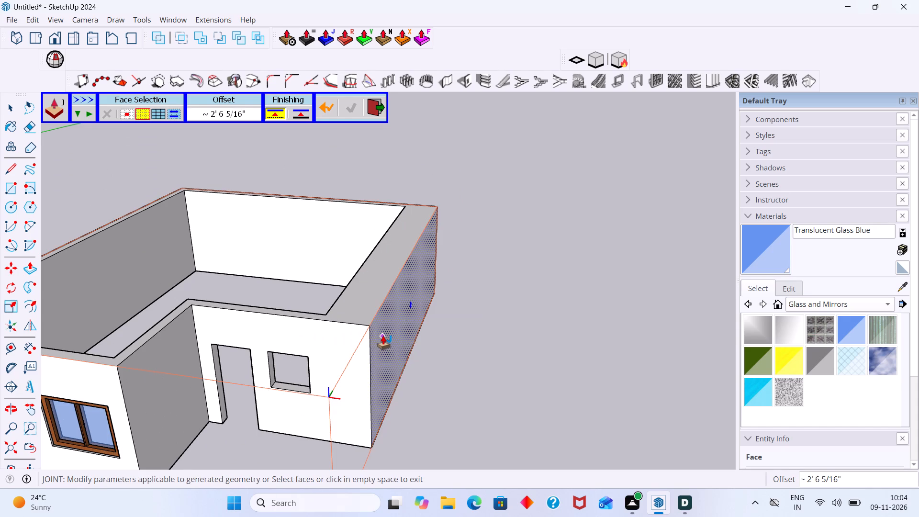
key("space")
Place a guide along the top of the thickened side wall, 9" inside its outer edge.
middle_click_drag(381, 327, 539, 360)
scroll(360, 302, "up", 3)
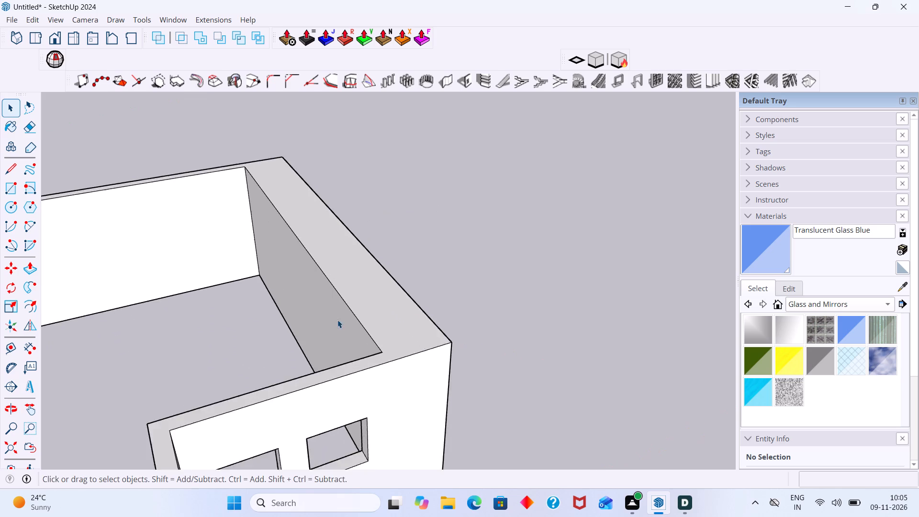
scroll(337, 320, "up", 1)
middle_click_drag(337, 320, 414, 294)
middle_click_drag(466, 243, 374, 268)
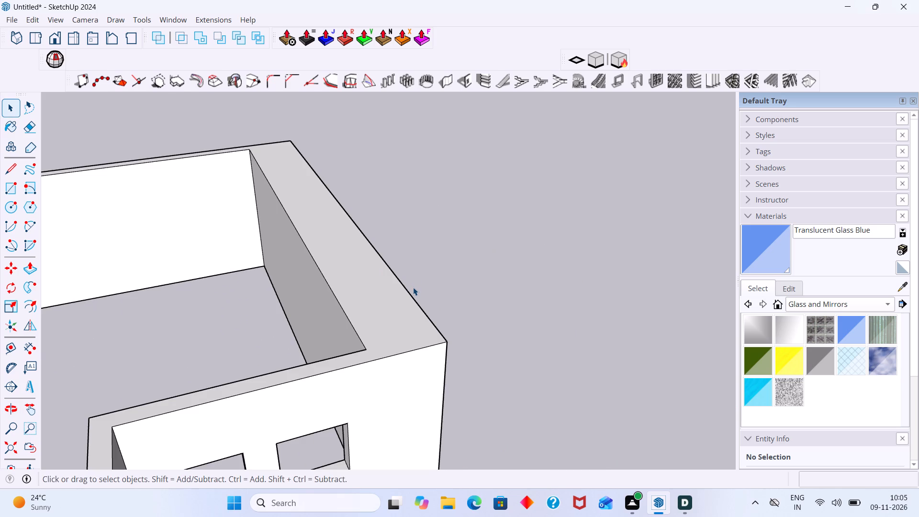
key("t")
left_click(410, 293)
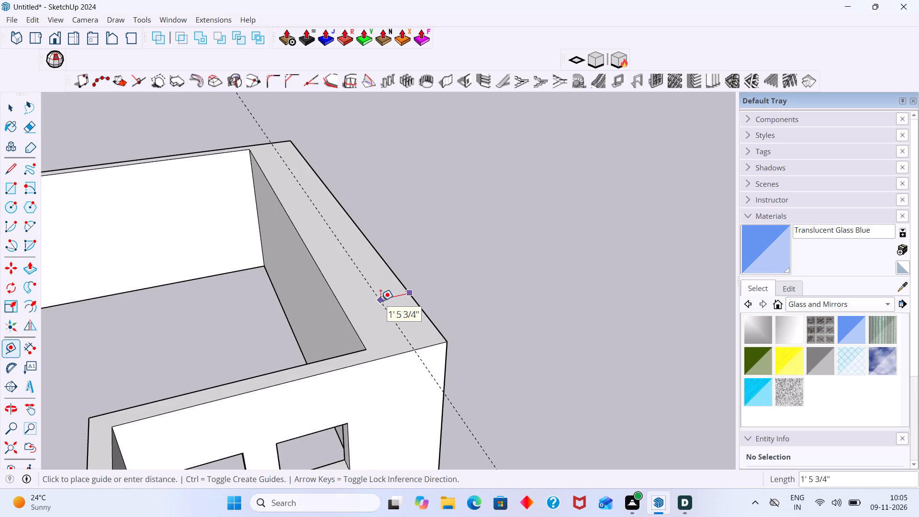
key("9")
key("shift+quotedbl")
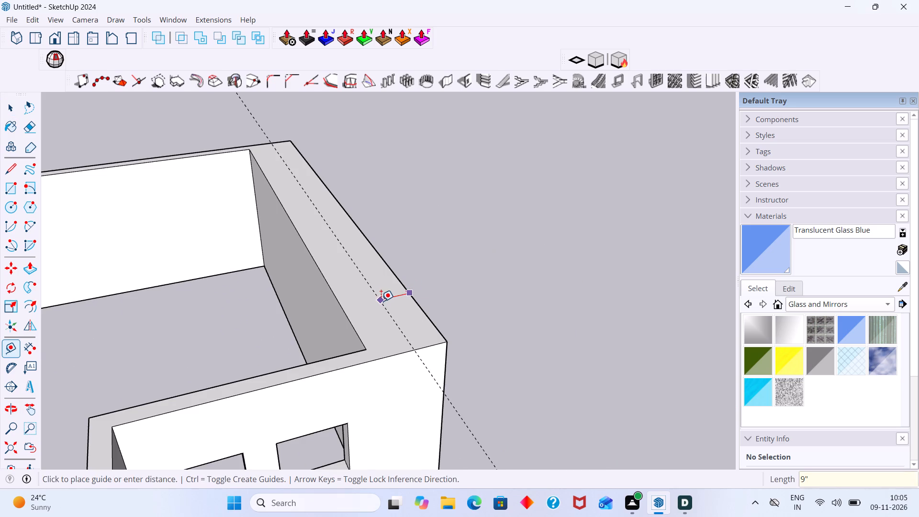
key("Return")
key("space")
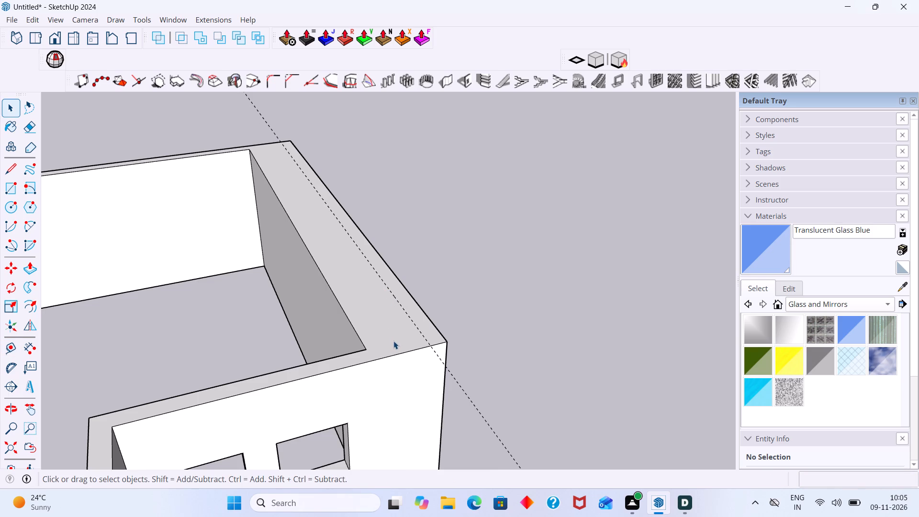
Push the thickened side wall's inner face outward to the 9" guide with Joint Push Pull.
middle_click_drag(398, 347, 447, 358)
left_click(327, 38)
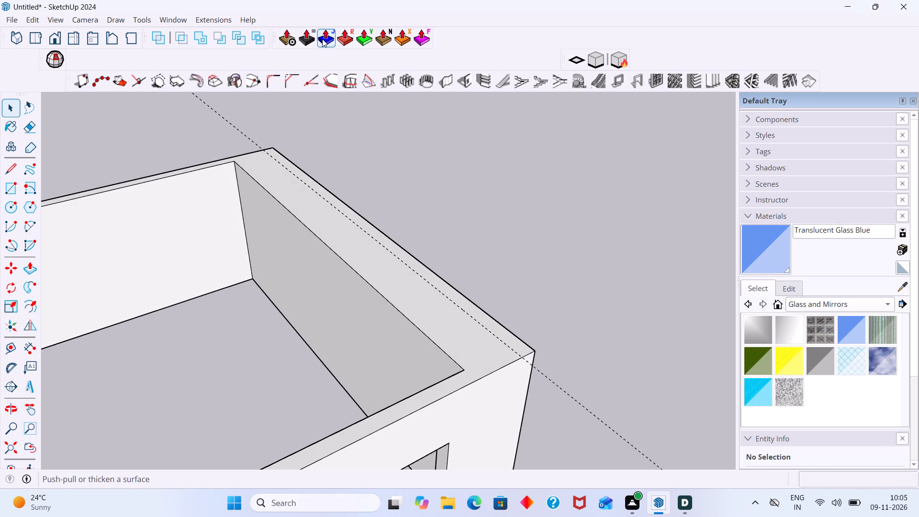
left_click(348, 311)
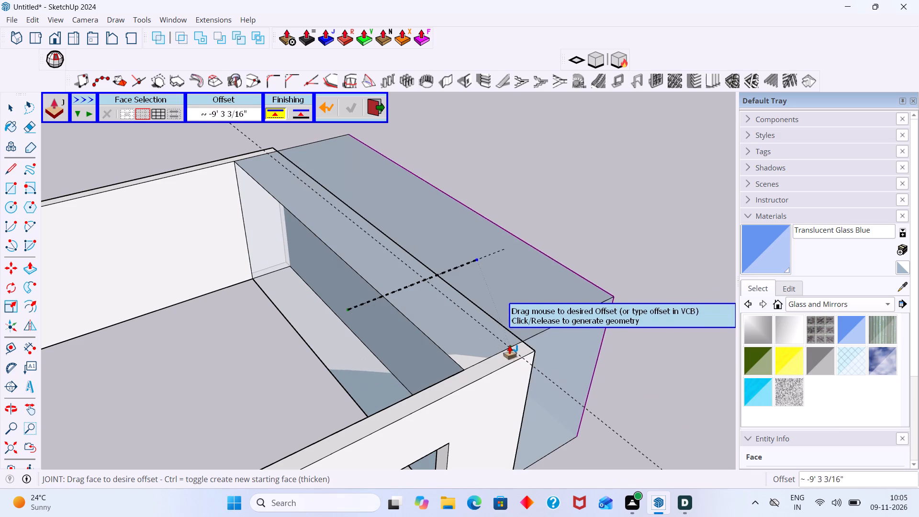
left_click(528, 362)
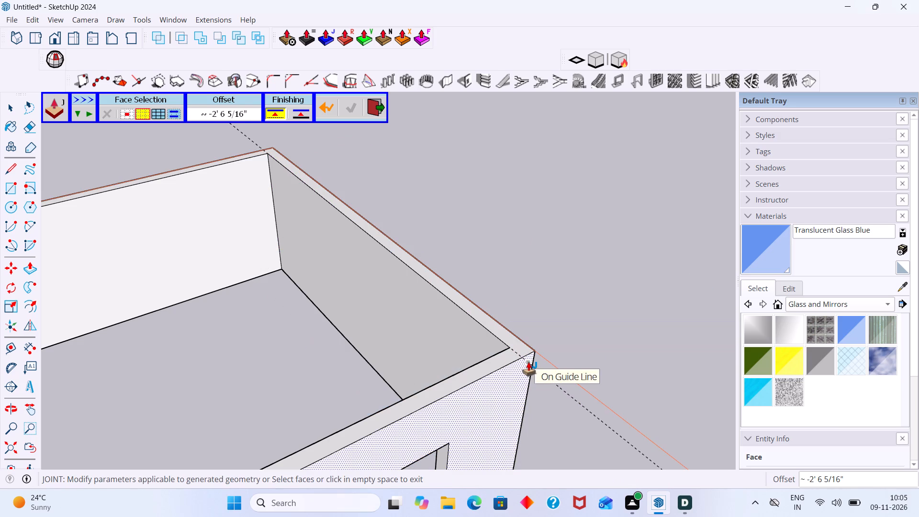
key("space")
left_click(560, 294)
Erase the guide running along the top of the side wall.
scroll(557, 294, "down", 3)
scroll(365, 171, "up", 4)
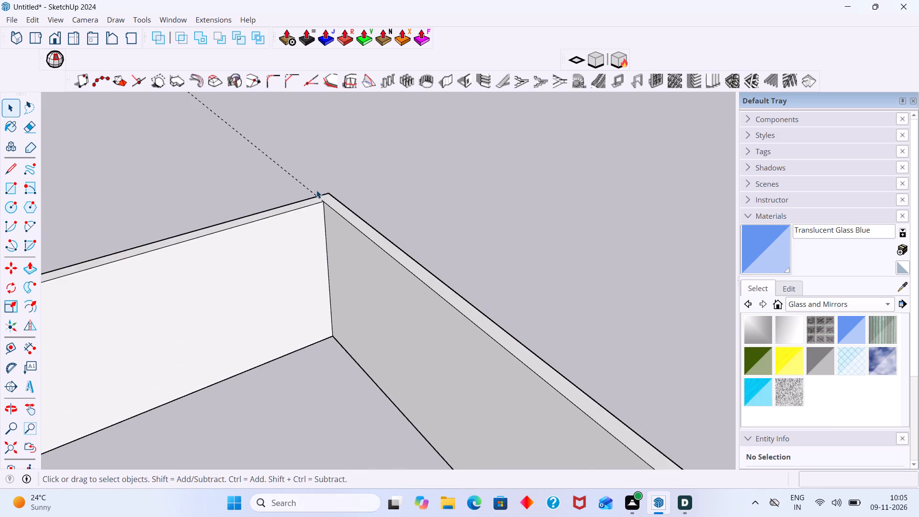
scroll(316, 190, "up", 14)
scroll(331, 220, "down", 20)
scroll(331, 220, "down", 5)
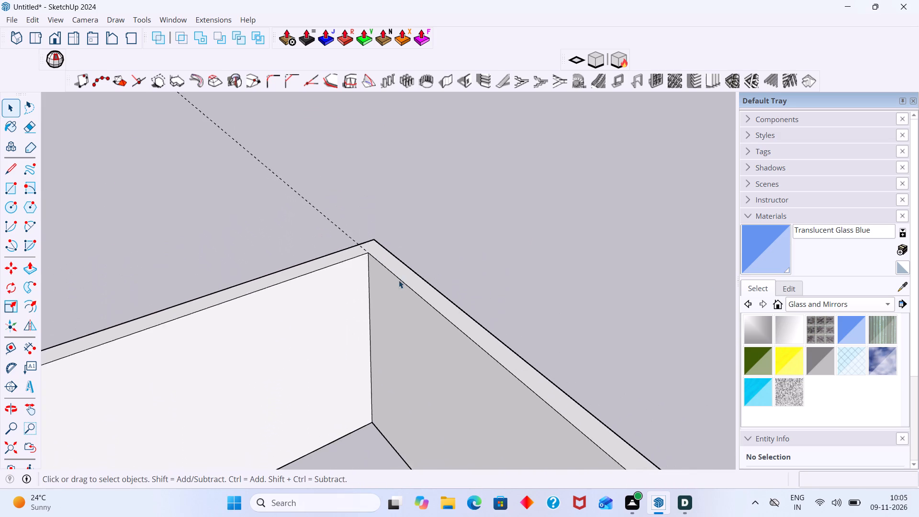
scroll(399, 280, "down", 2)
middle_click_drag(399, 291, 348, 220)
scroll(371, 270, "down", 12)
middle_click_drag(404, 314, 351, 233)
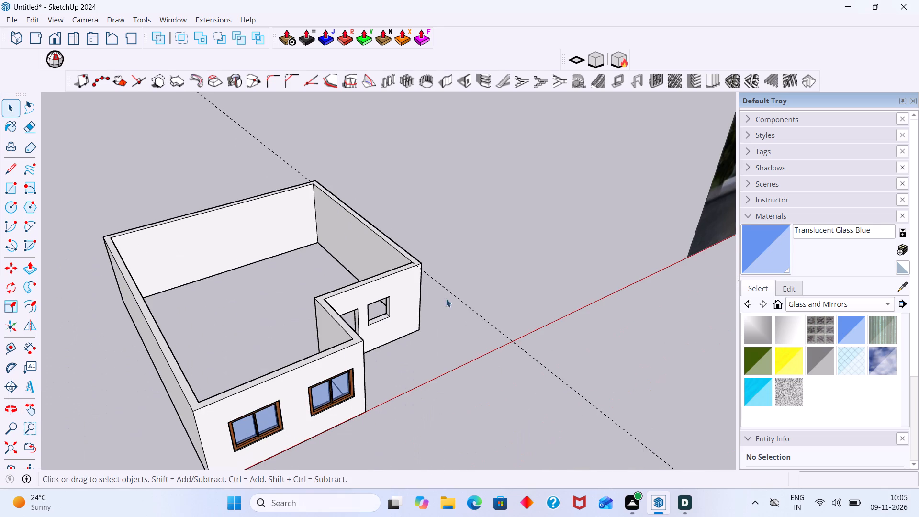
key("e")
left_click_drag(544, 306, 481, 331)
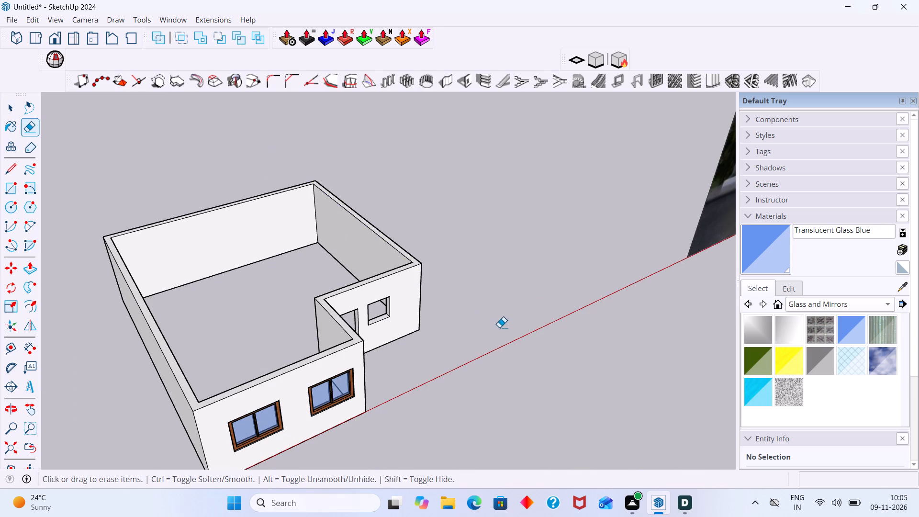
Place a vertical guide on the recessed wall about 9" in from its outer corner edge.
middle_click_drag(493, 333, 415, 317)
scroll(429, 314, "up", 6)
key("space")
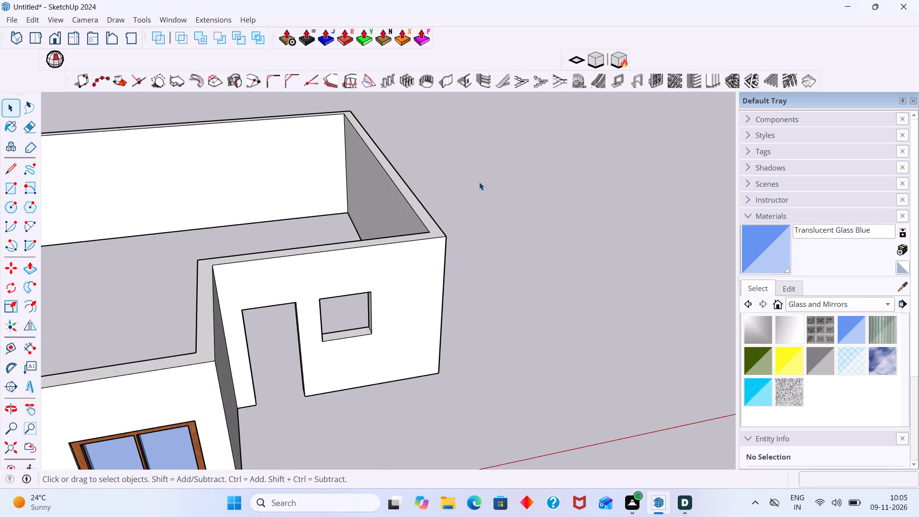
key("t")
scroll(445, 314, "up", 3)
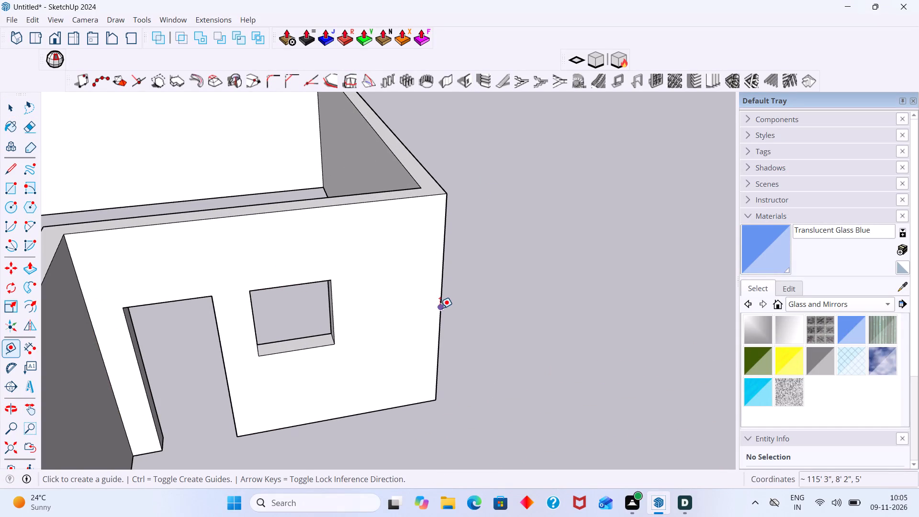
left_click(440, 308)
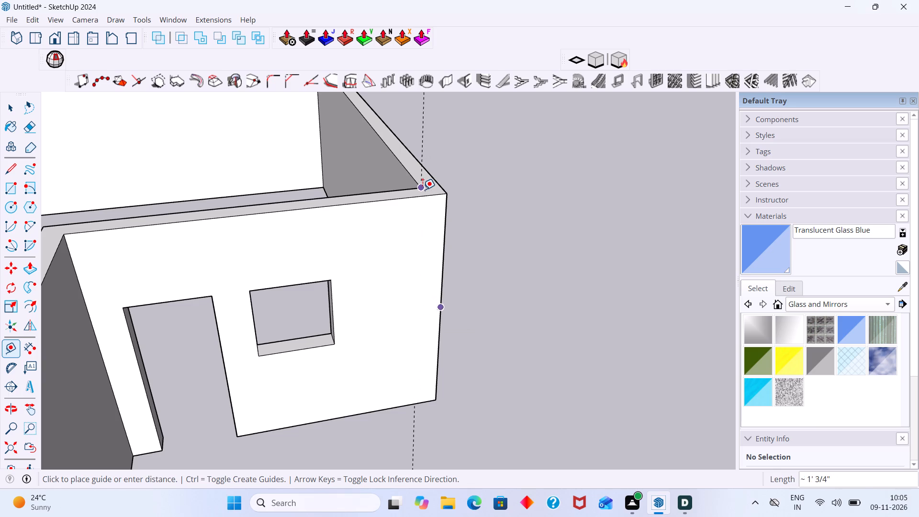
left_click(420, 204)
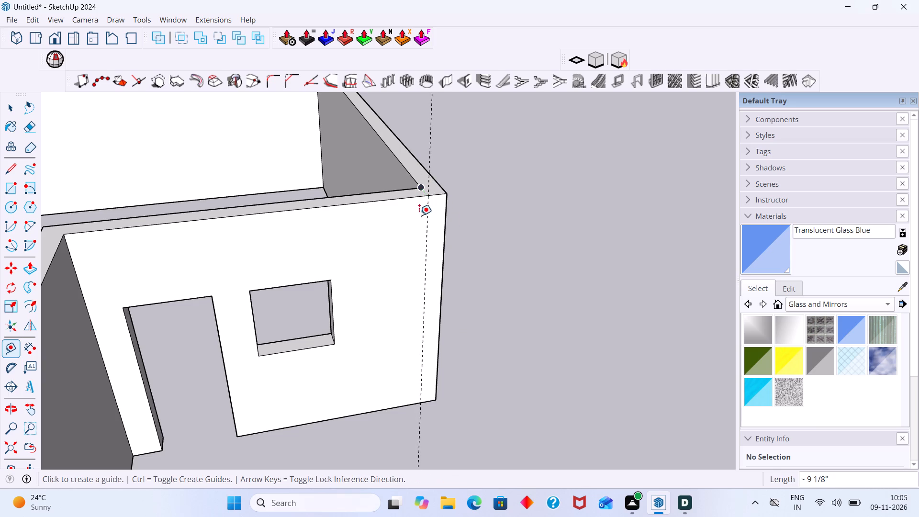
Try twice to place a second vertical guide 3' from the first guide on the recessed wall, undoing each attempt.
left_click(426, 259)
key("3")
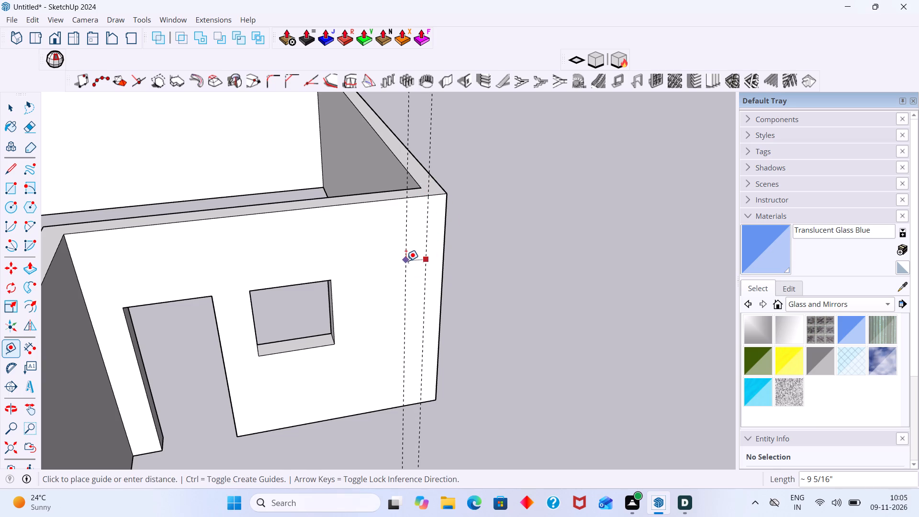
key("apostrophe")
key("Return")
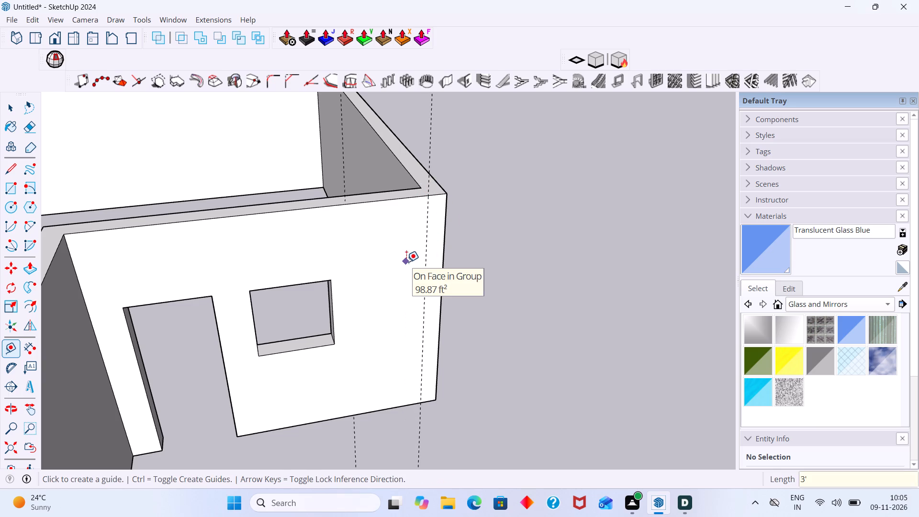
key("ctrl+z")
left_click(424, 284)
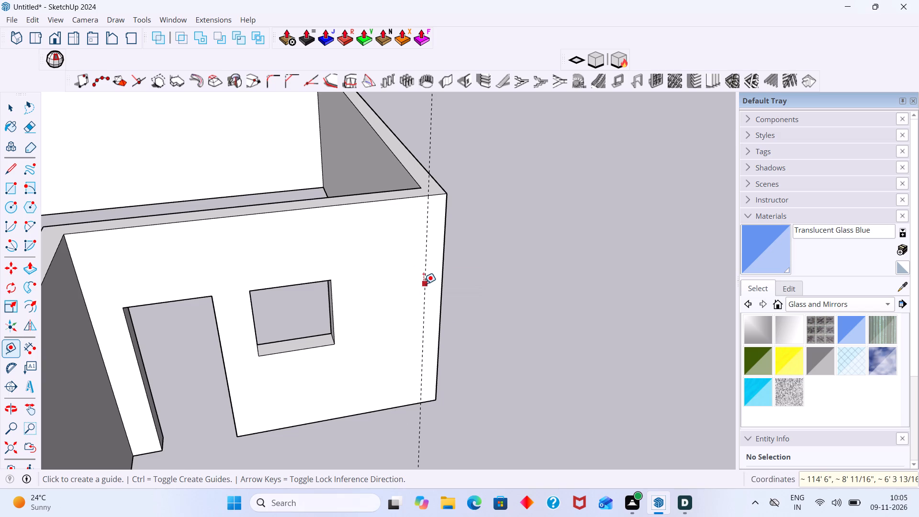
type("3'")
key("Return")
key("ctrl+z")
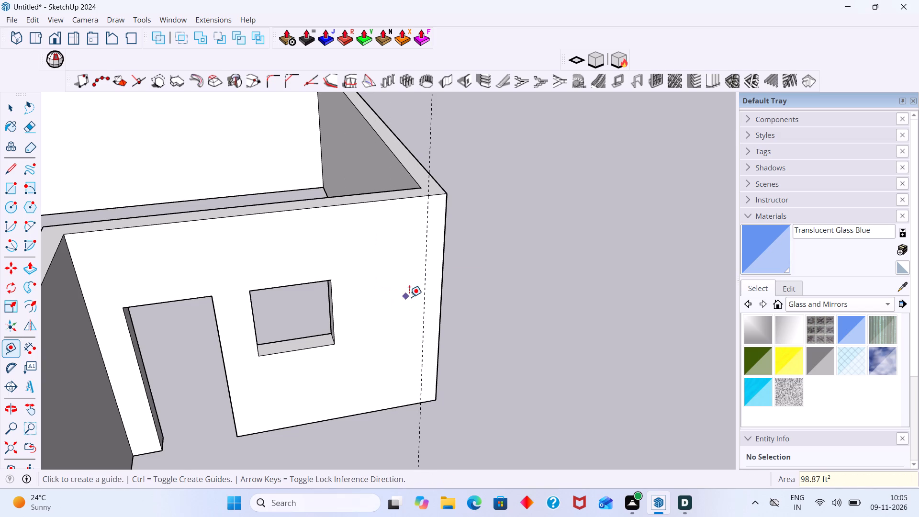
Place a vertical guide 3' from the first guide toward the window opening, locked to the red axis.
left_click(427, 297)
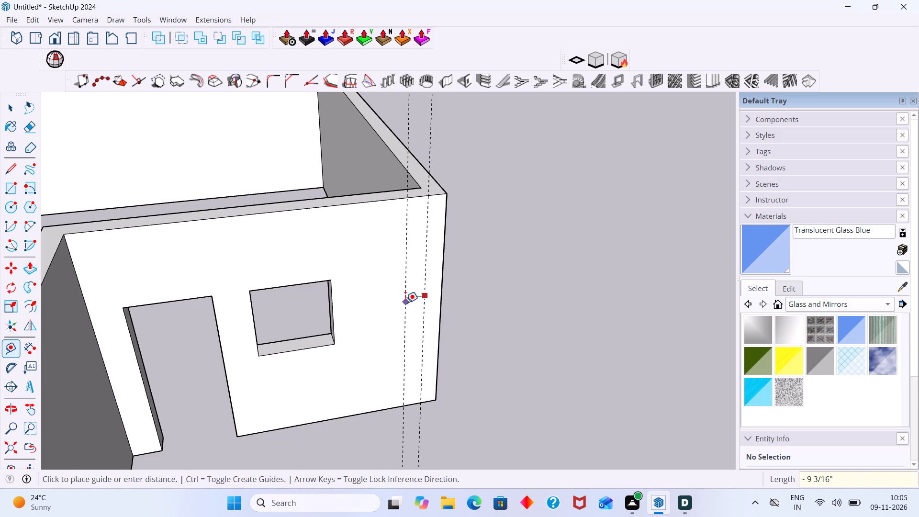
key("Right")
key("3")
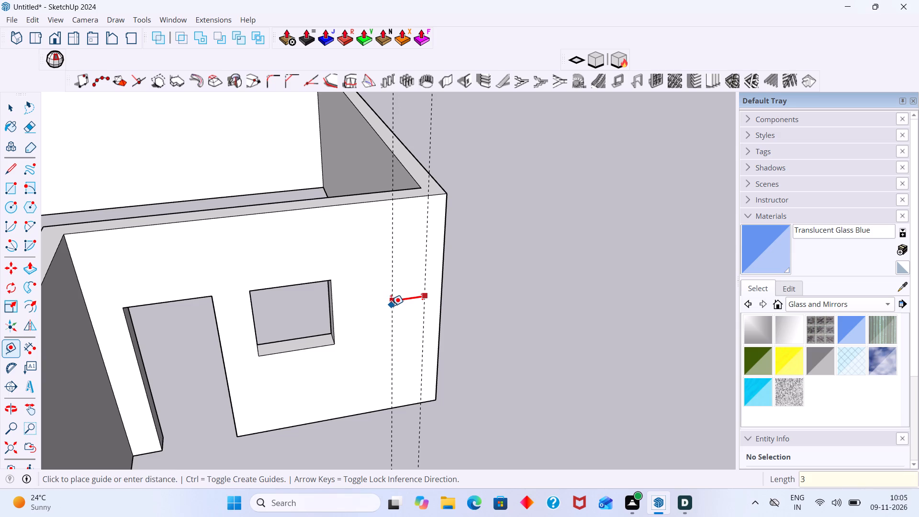
key("apostrophe")
key("Return")
key("space")
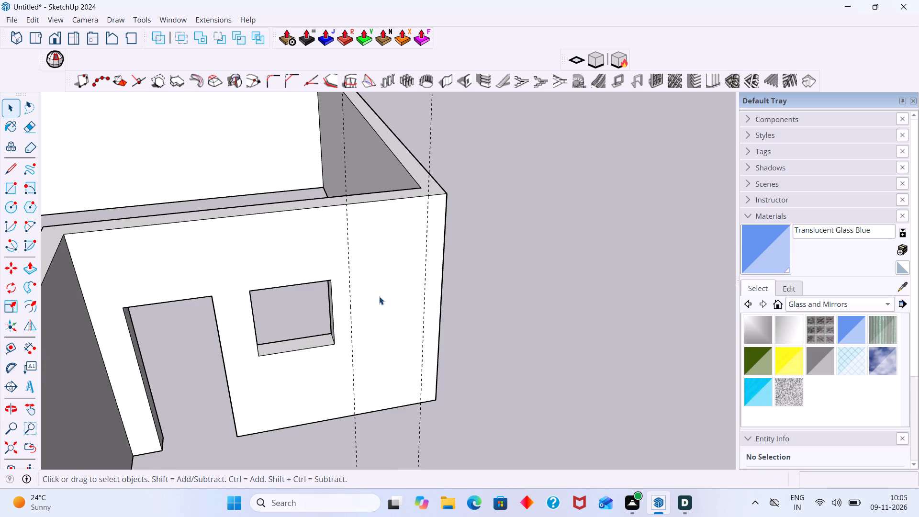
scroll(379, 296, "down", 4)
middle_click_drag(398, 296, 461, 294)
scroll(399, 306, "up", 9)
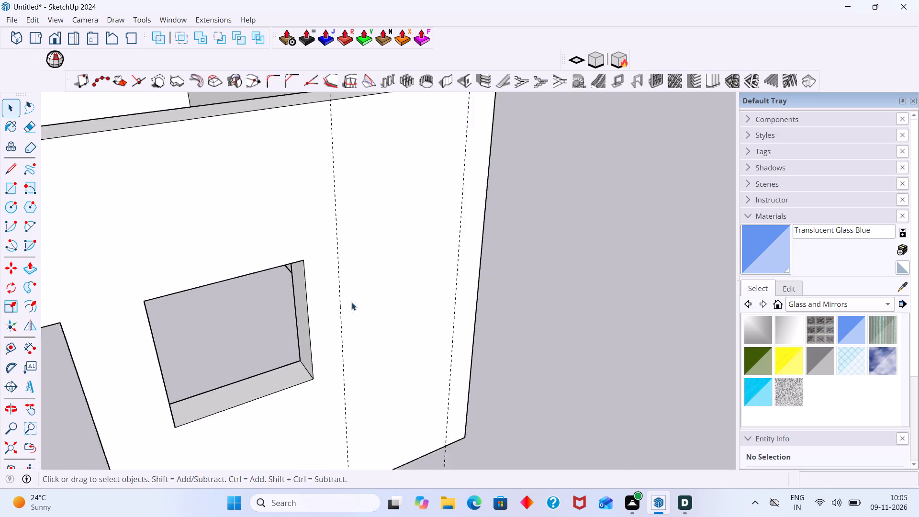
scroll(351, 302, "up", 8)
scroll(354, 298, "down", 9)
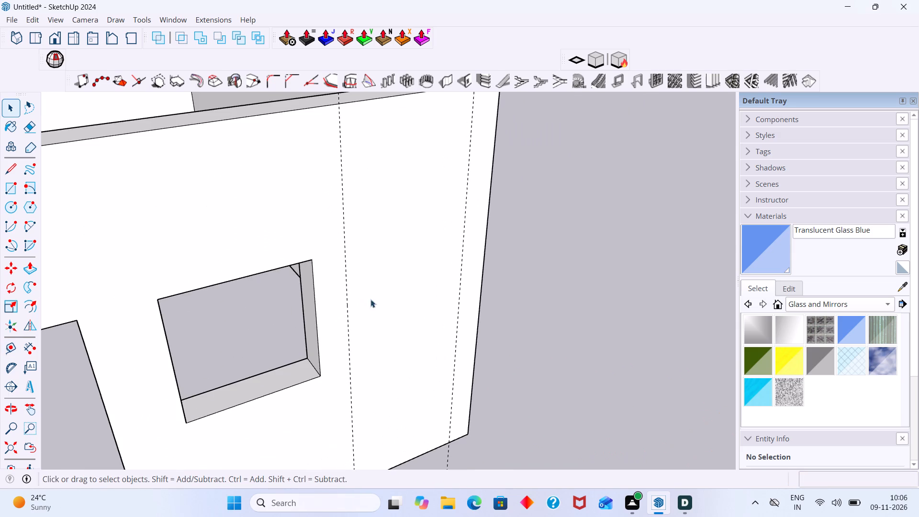
Delete the two vertical guides on the recessed wall between the window opening and the outer corner.
scroll(392, 295, "down", 4)
scroll(442, 279, "up", 2)
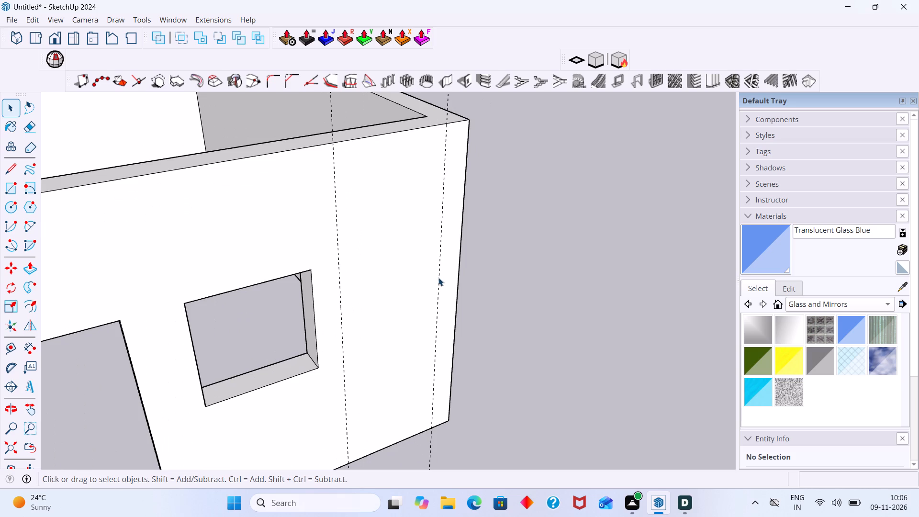
left_click(438, 278)
key("Delete")
left_click(341, 312)
key("Delete")
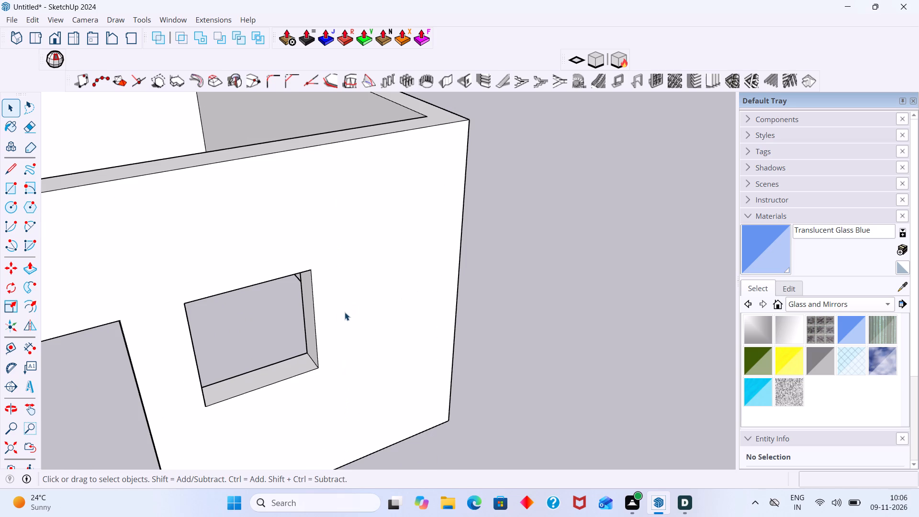
Place a vertical guide 5 11/16" in from the recessed wall's outer corner edge, locked to the red axis.
key("t")
left_click(455, 295)
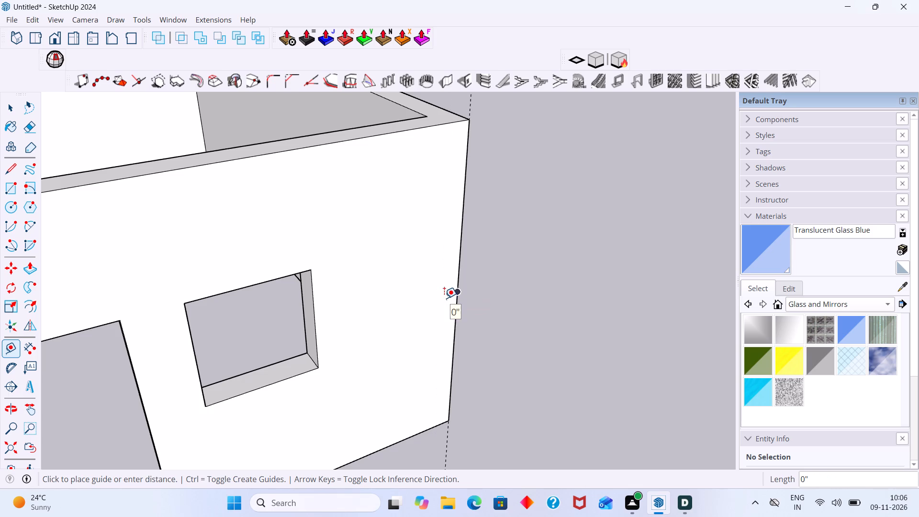
key("Right")
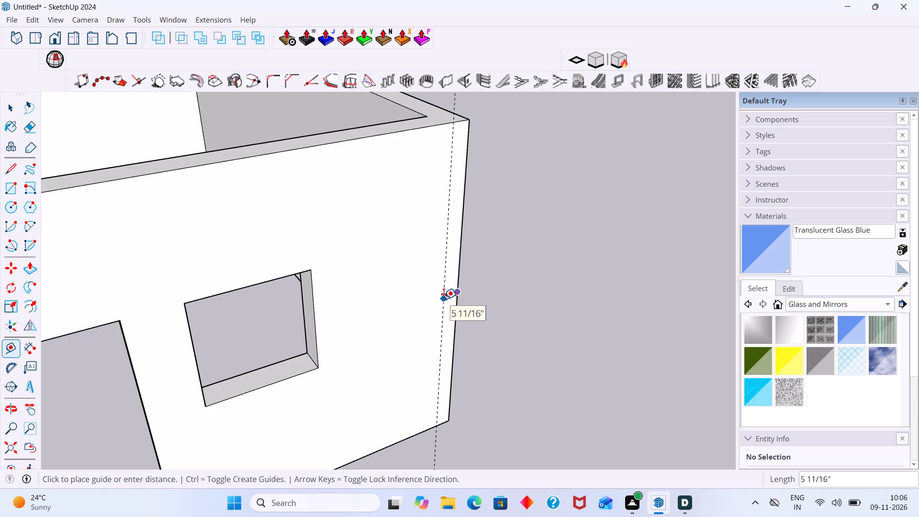
left_click(443, 303)
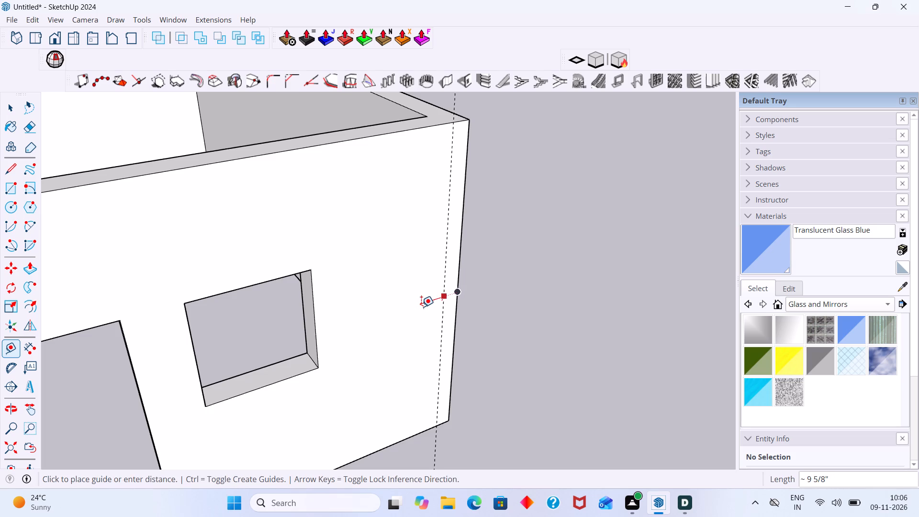
key("Escape")
Place a second vertical guide 3' from the corner guide toward the window opening, locked to the red axis.
left_click(441, 303)
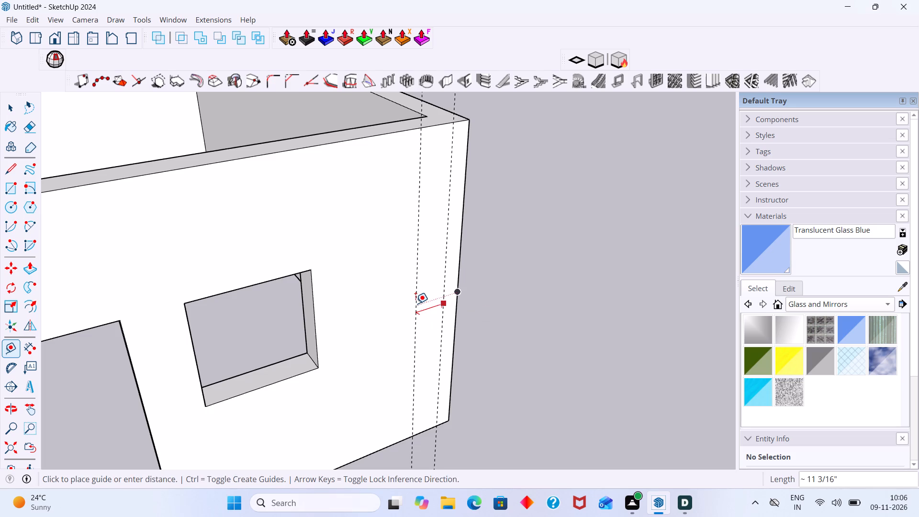
key("Right")
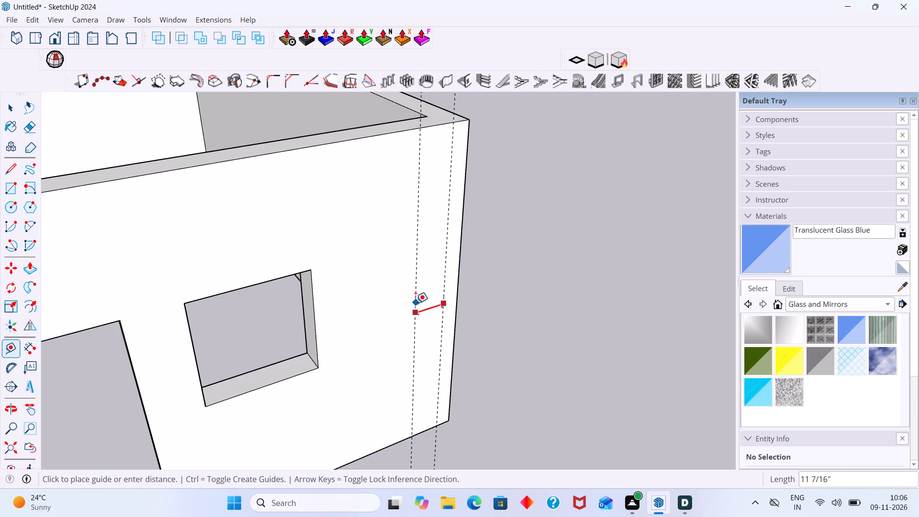
key("3")
key("apostrophe")
key("Return")
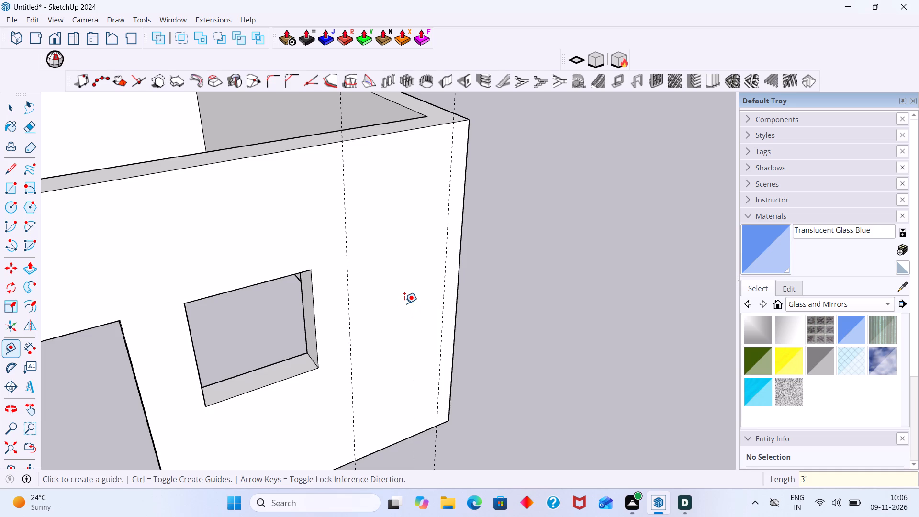
key("space")
Place two horizontal guides on the recessed wall, aligned with the top and bottom edges of the existing window opening.
scroll(370, 292, "down", 6)
middle_click_drag(346, 271, 299, 232)
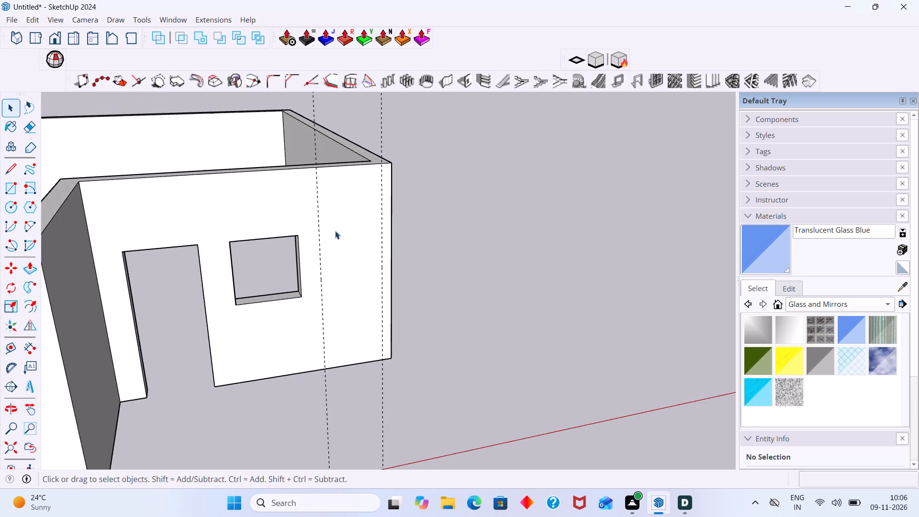
scroll(337, 228, "up", 2)
key("t")
key("t")
left_click(350, 149)
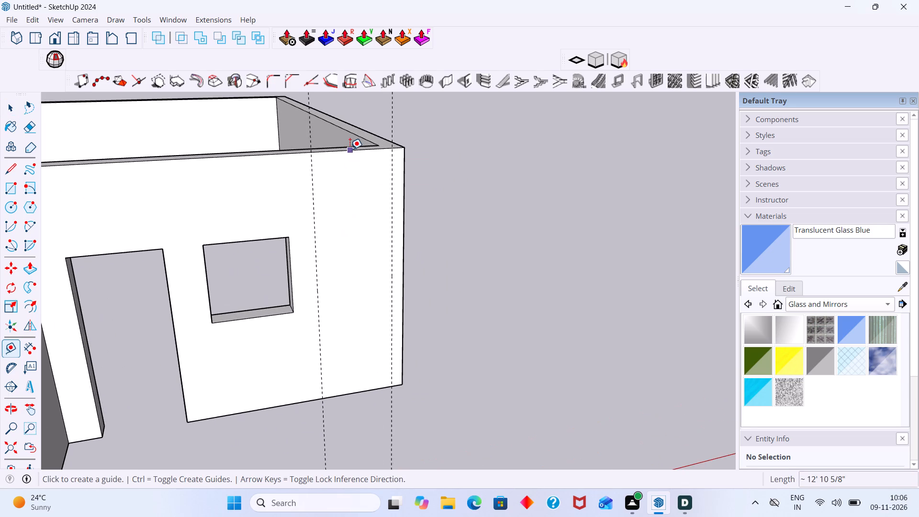
left_click(290, 237)
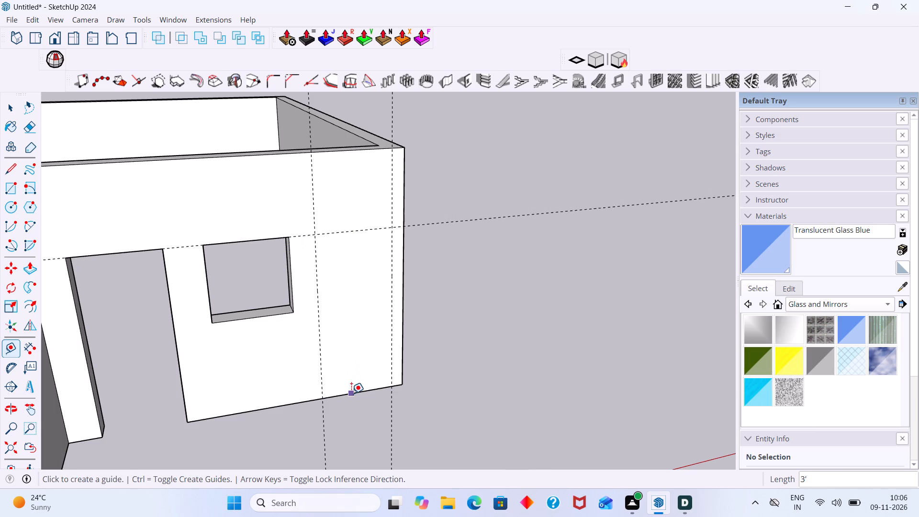
left_click(351, 393)
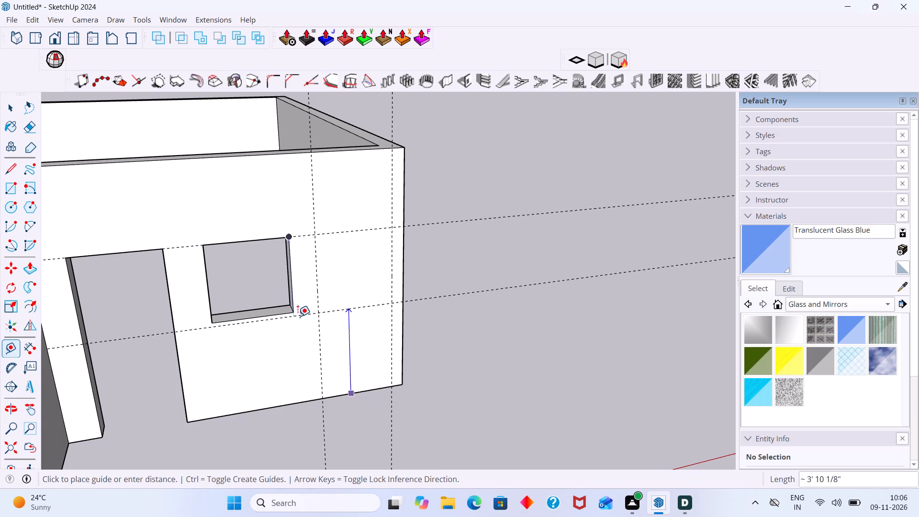
left_click(293, 313)
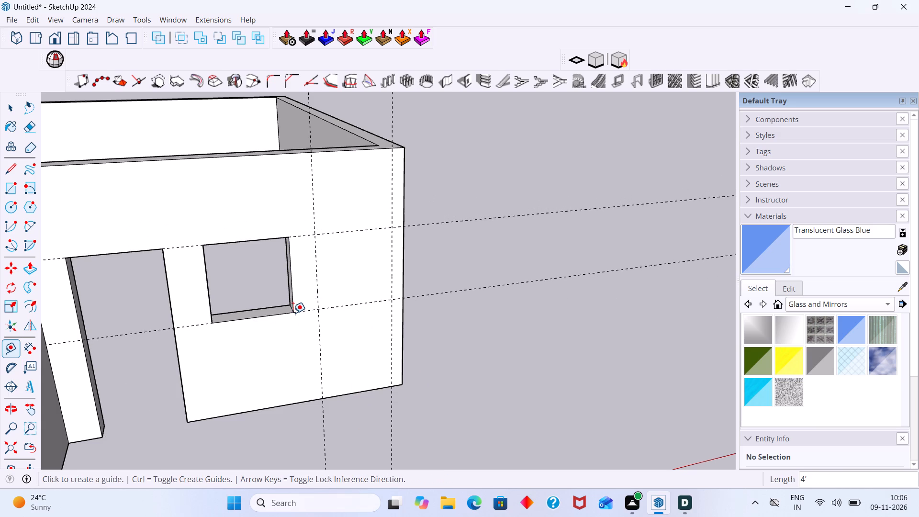
key("space")
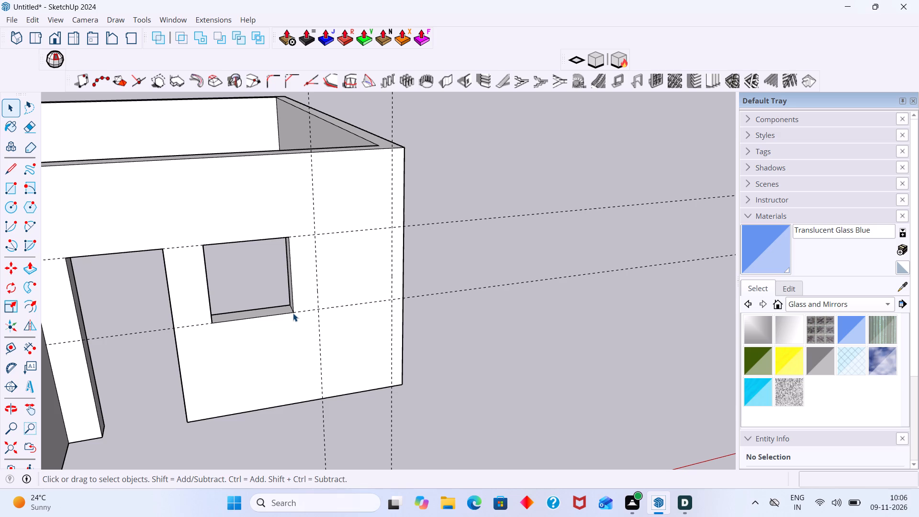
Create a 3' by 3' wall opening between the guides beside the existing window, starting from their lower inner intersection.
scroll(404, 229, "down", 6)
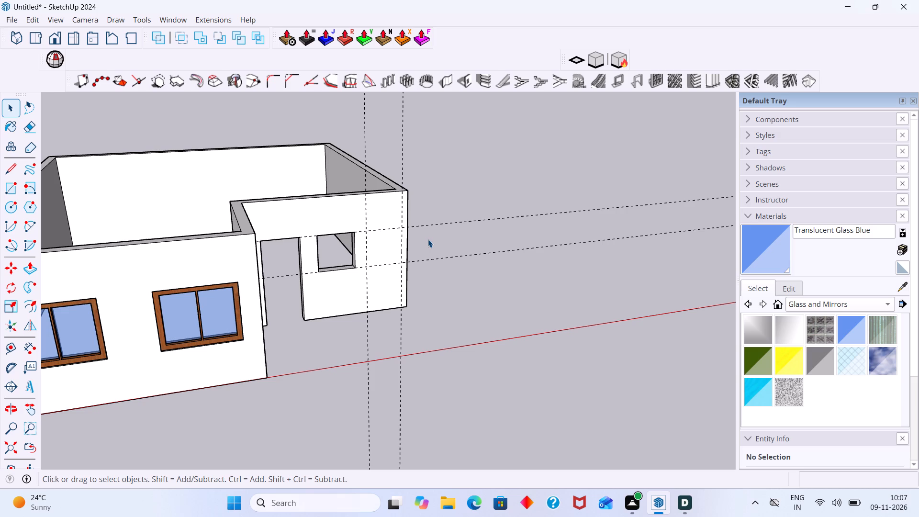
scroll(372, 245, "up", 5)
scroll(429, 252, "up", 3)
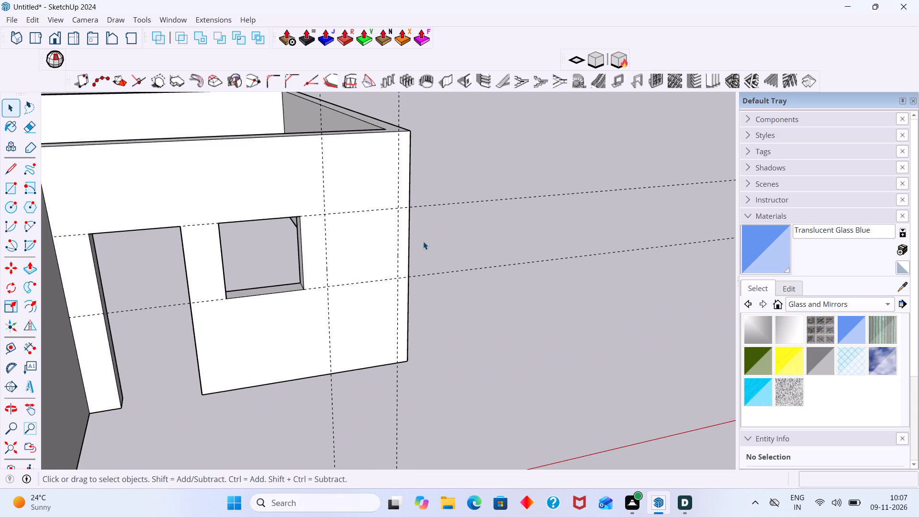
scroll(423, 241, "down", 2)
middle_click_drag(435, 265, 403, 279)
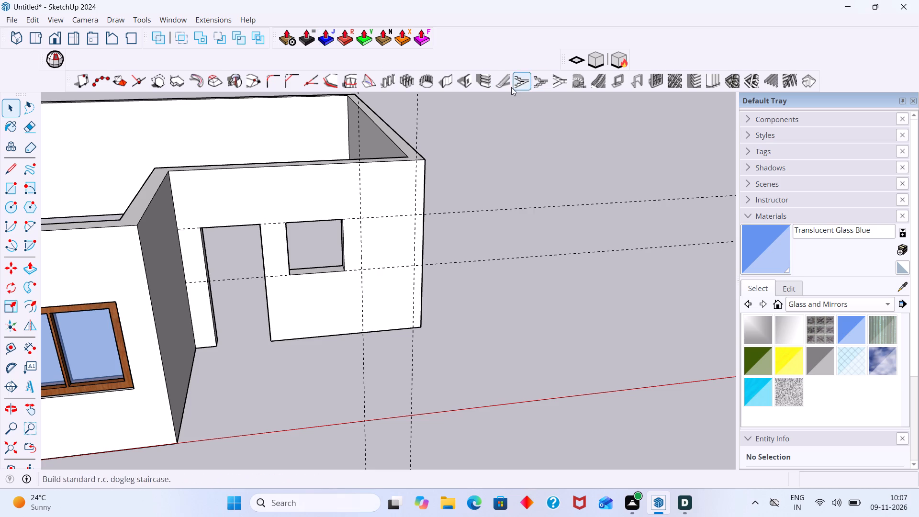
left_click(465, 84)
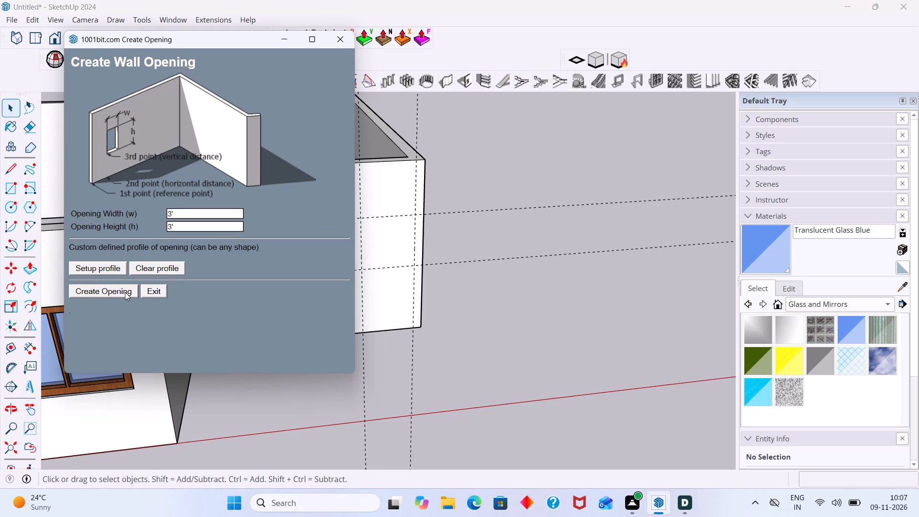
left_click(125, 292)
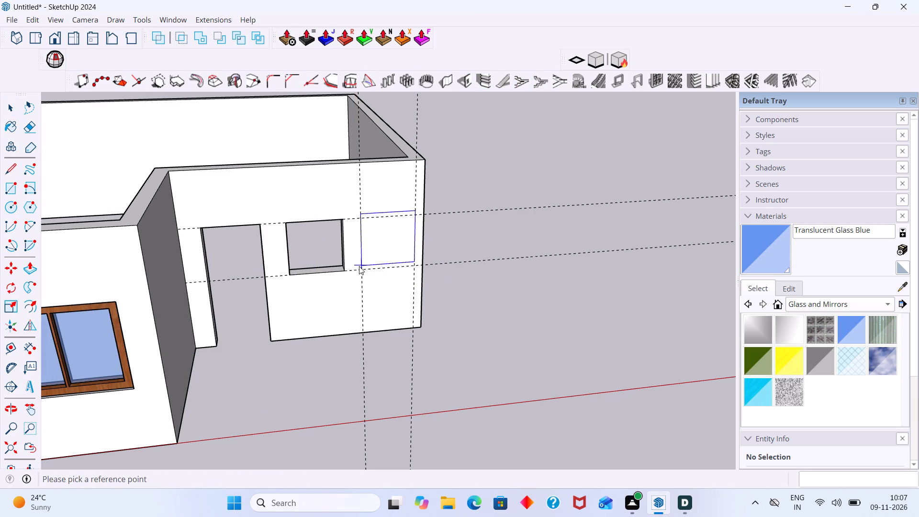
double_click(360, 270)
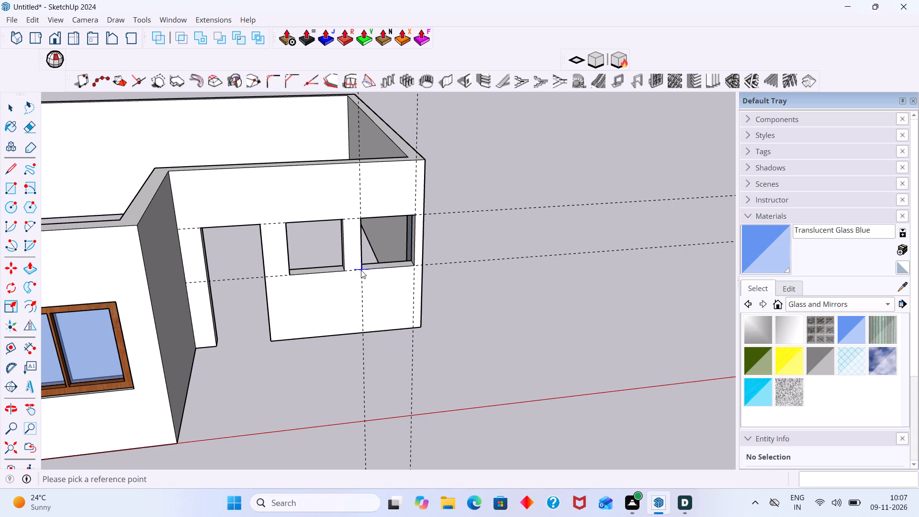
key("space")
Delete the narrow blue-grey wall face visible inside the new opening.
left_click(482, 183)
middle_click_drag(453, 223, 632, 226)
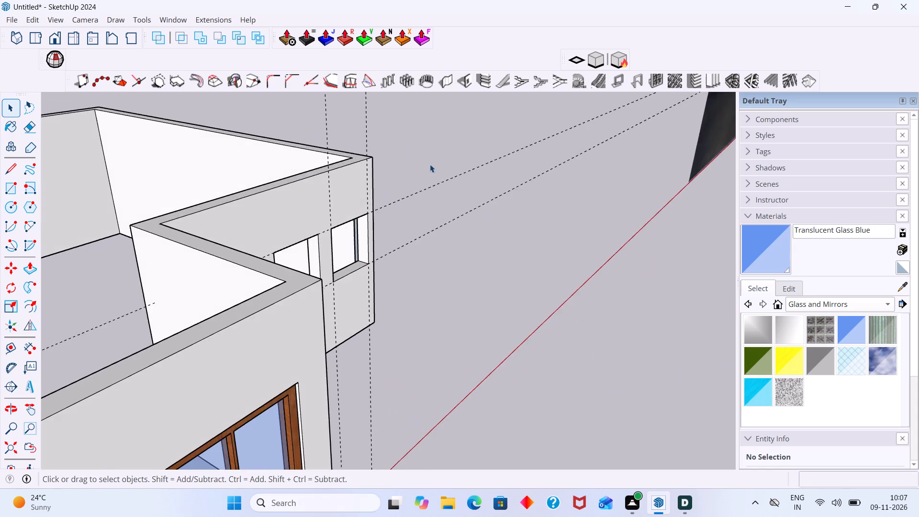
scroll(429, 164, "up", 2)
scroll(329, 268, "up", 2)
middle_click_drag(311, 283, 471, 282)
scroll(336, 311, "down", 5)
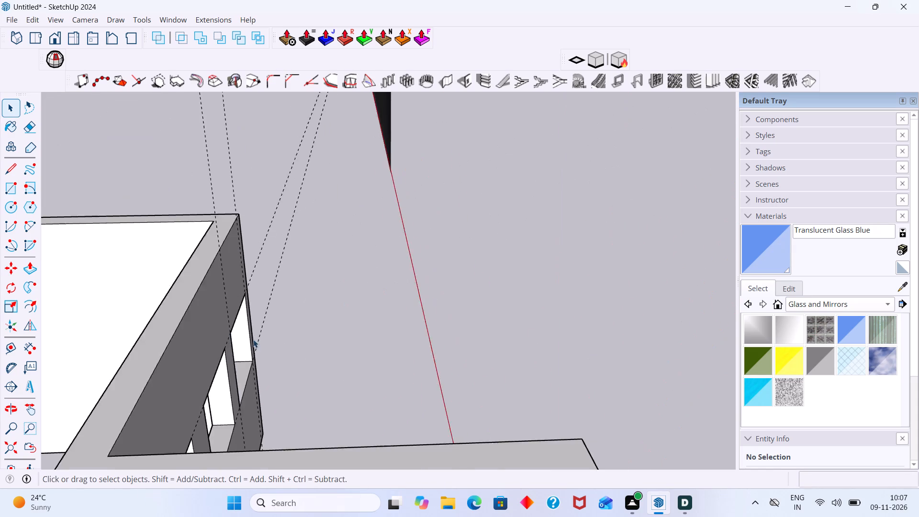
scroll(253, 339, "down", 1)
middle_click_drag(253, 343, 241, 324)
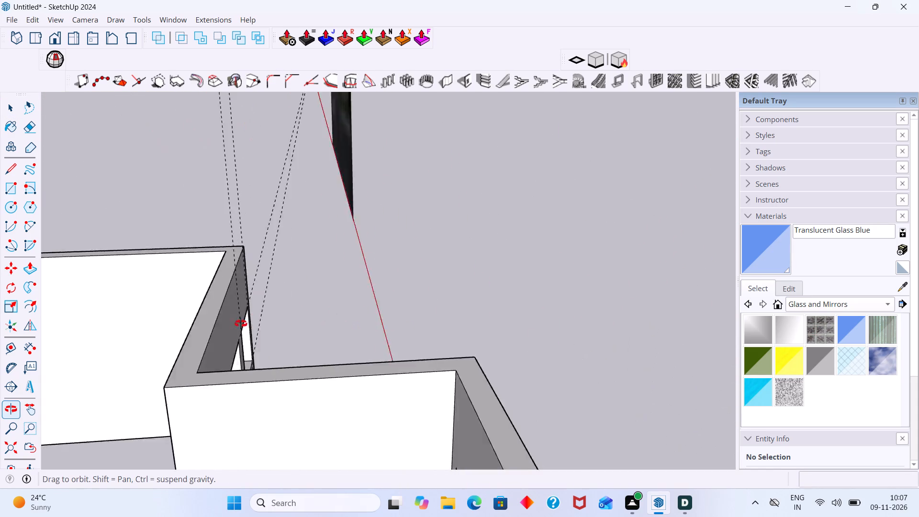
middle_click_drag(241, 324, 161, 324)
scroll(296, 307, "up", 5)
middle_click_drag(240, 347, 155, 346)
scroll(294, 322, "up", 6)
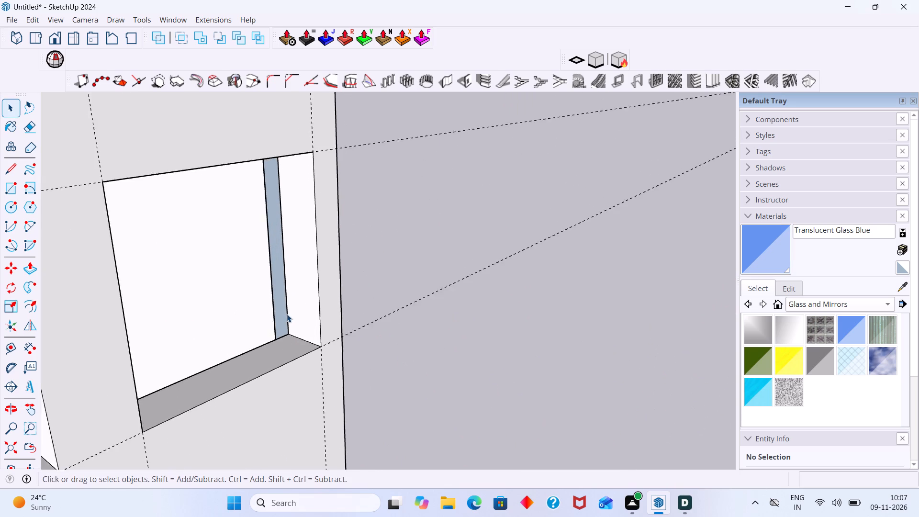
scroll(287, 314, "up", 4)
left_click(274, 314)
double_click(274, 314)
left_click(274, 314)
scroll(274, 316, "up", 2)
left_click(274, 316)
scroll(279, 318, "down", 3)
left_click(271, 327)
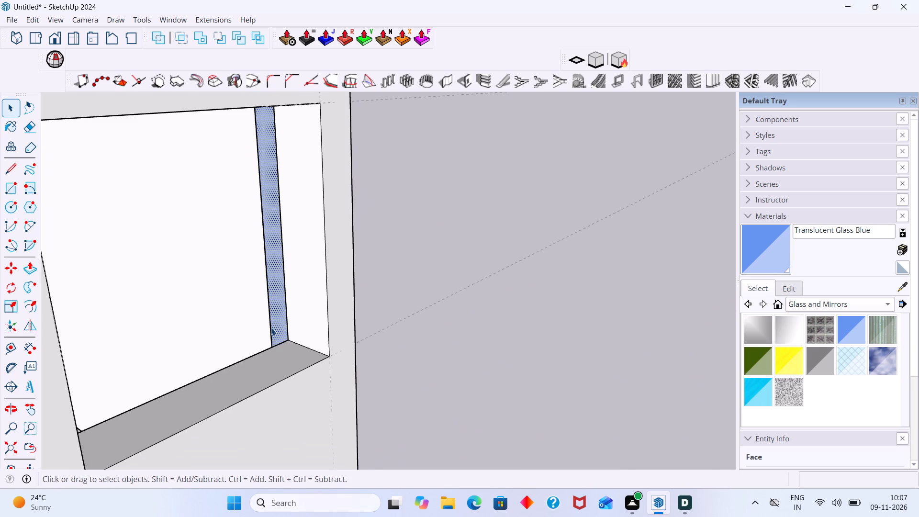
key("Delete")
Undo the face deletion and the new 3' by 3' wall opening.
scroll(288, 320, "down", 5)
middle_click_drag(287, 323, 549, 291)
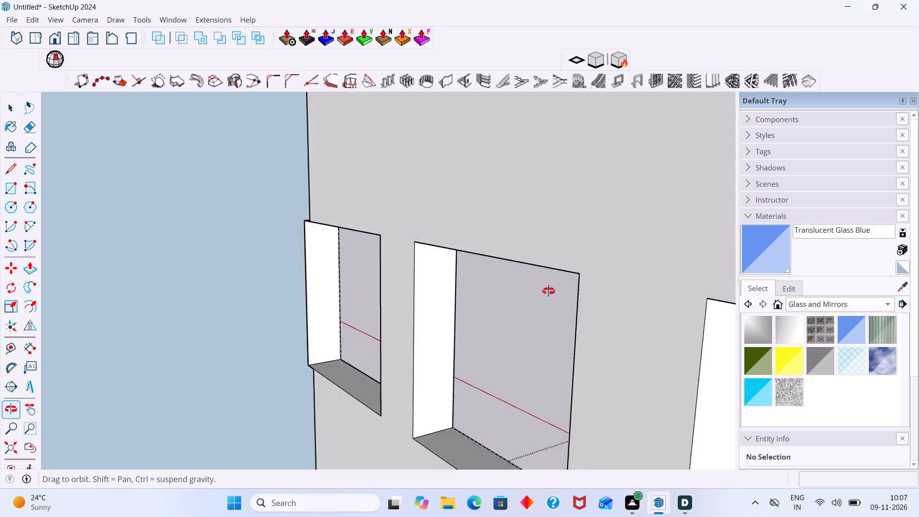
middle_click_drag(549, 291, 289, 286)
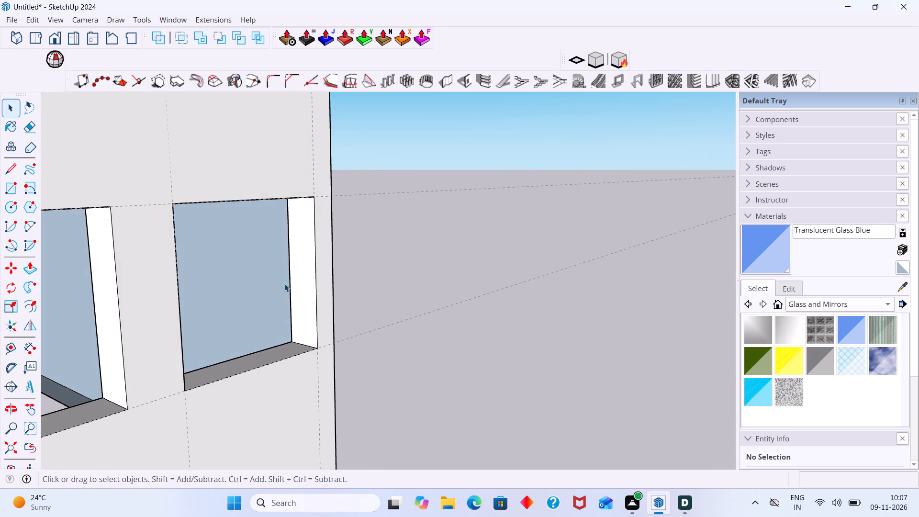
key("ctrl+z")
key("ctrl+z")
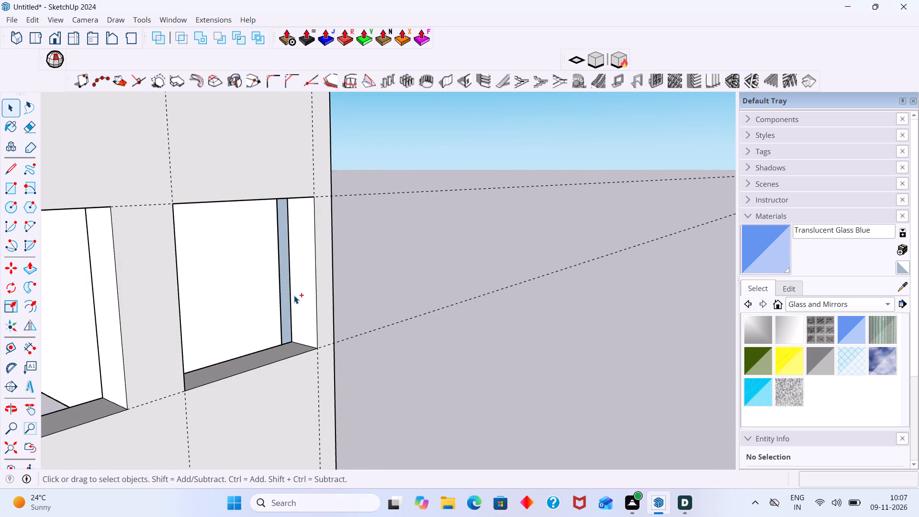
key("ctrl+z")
Erase the two vertical guides crossing the recessed wall beside the existing window opening.
scroll(316, 299, "down", 4)
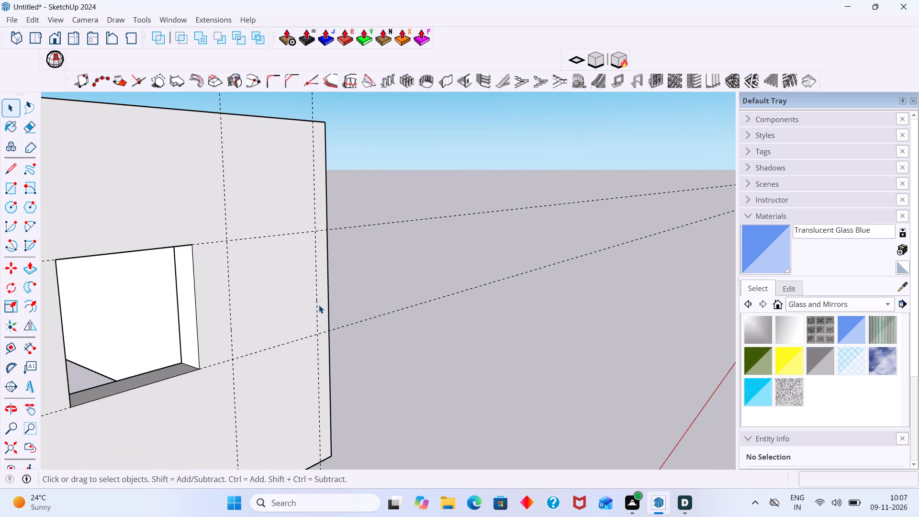
scroll(344, 299, "down", 3)
middle_click_drag(352, 302, 293, 328)
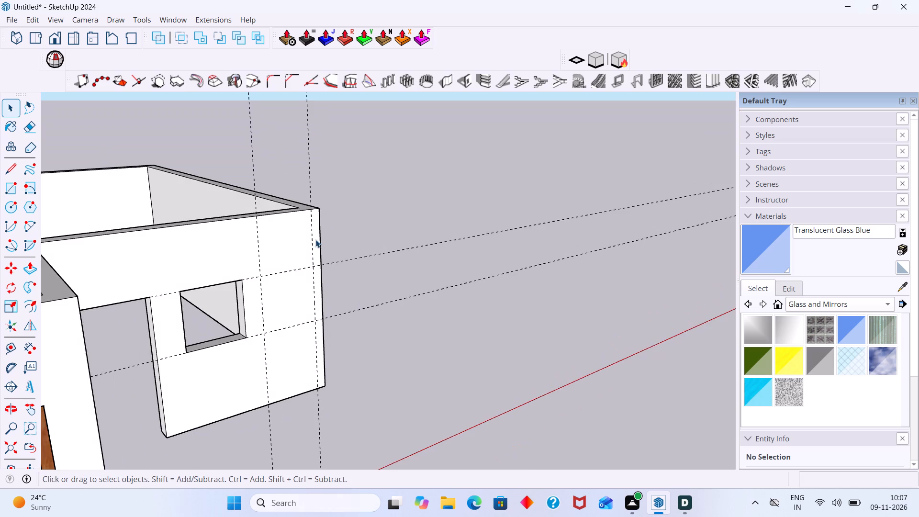
scroll(308, 219, "up", 2)
scroll(311, 246, "down", 2)
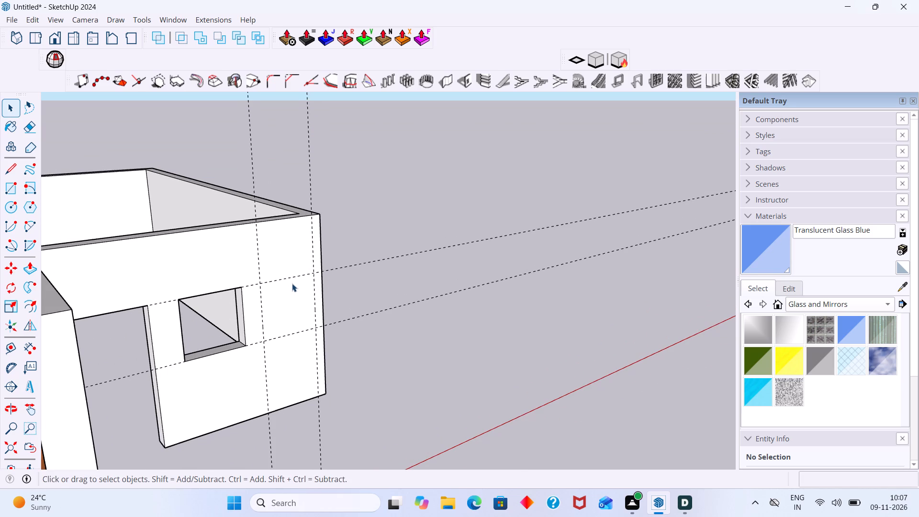
key("e")
left_click_drag(329, 160, 274, 146)
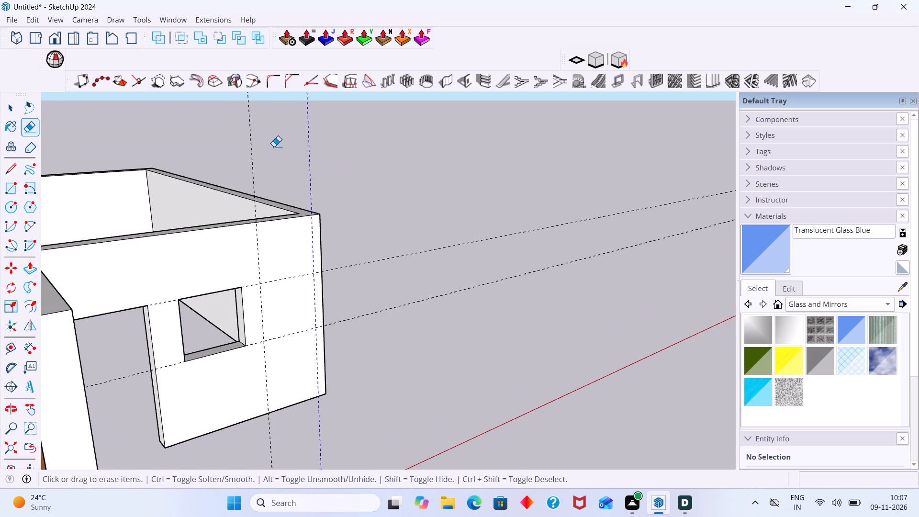
left_click_drag(274, 146, 248, 139)
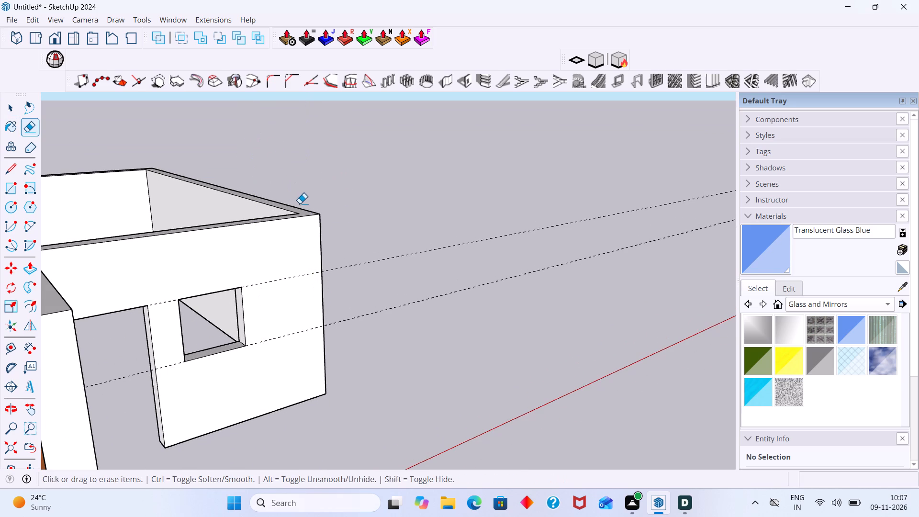
Place a vertical guide on the recessed wall about 1' 3 11/16" inward from its outer vertical edge.
key("t")
middle_click_drag(311, 280, 316, 293)
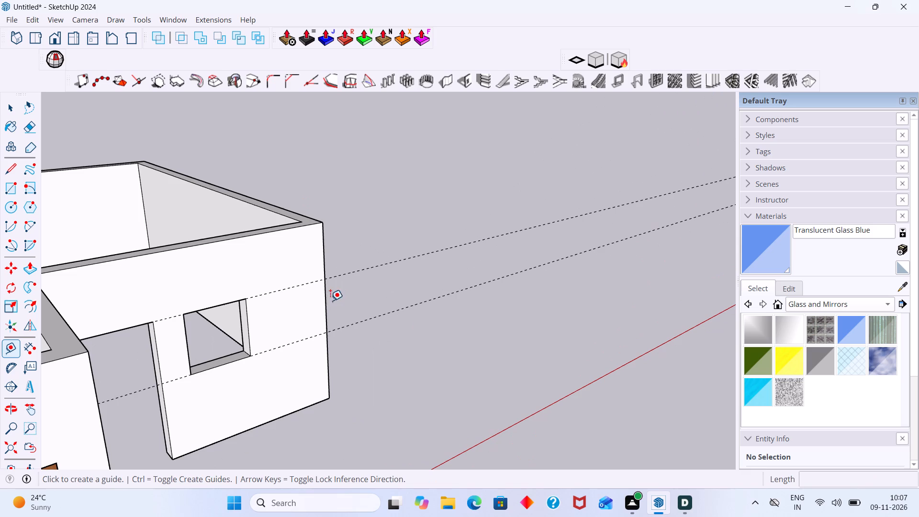
left_click(325, 302)
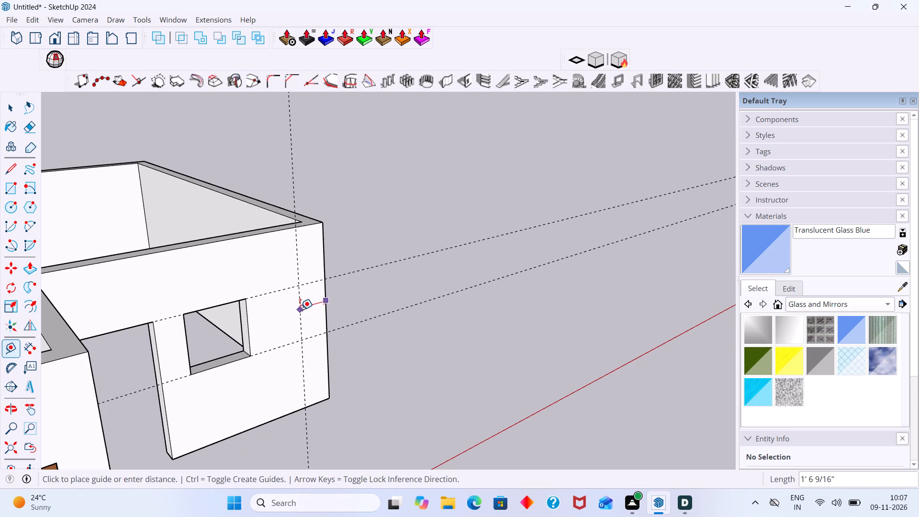
scroll(302, 308, "up", 2)
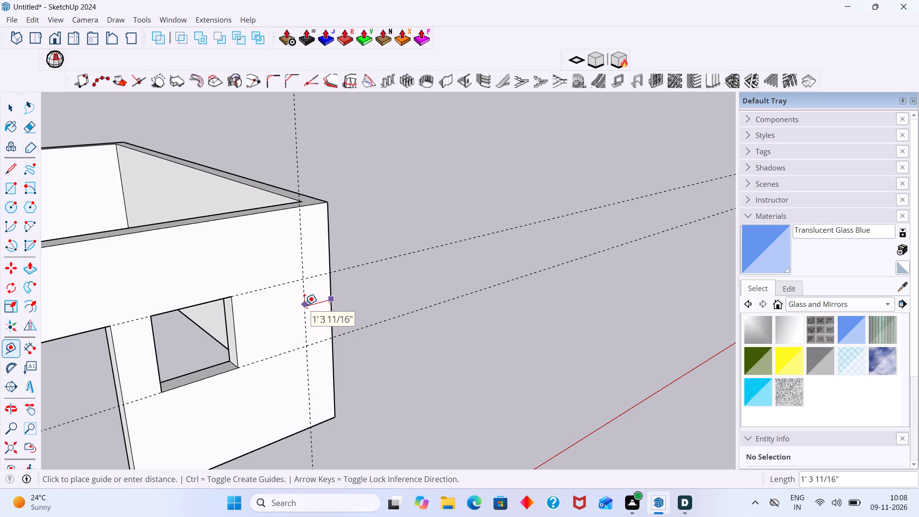
left_click(304, 305)
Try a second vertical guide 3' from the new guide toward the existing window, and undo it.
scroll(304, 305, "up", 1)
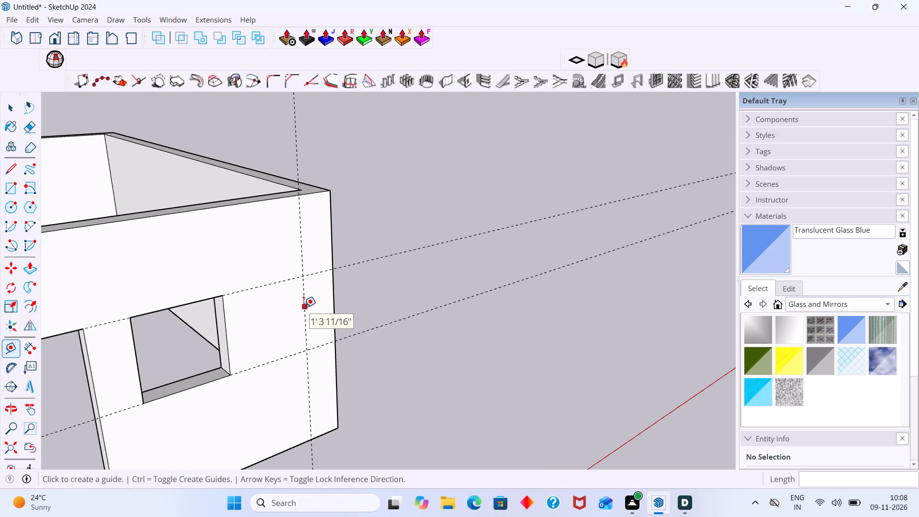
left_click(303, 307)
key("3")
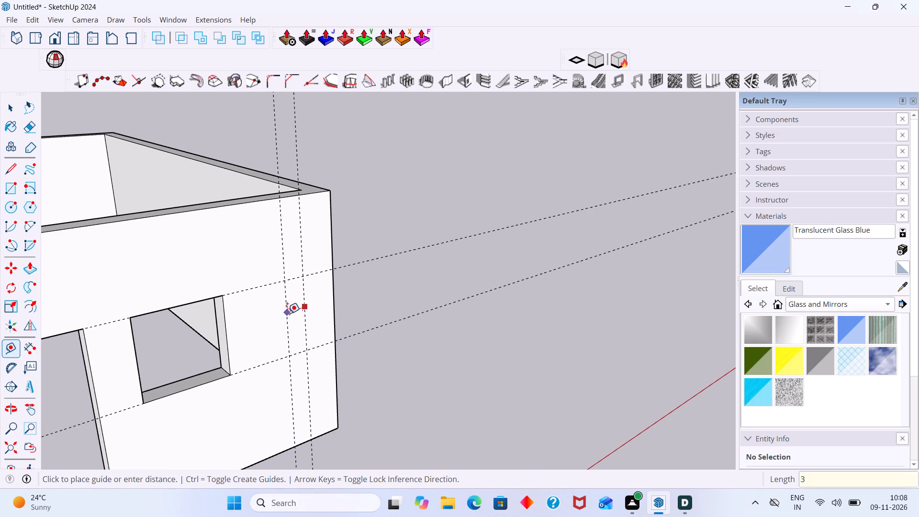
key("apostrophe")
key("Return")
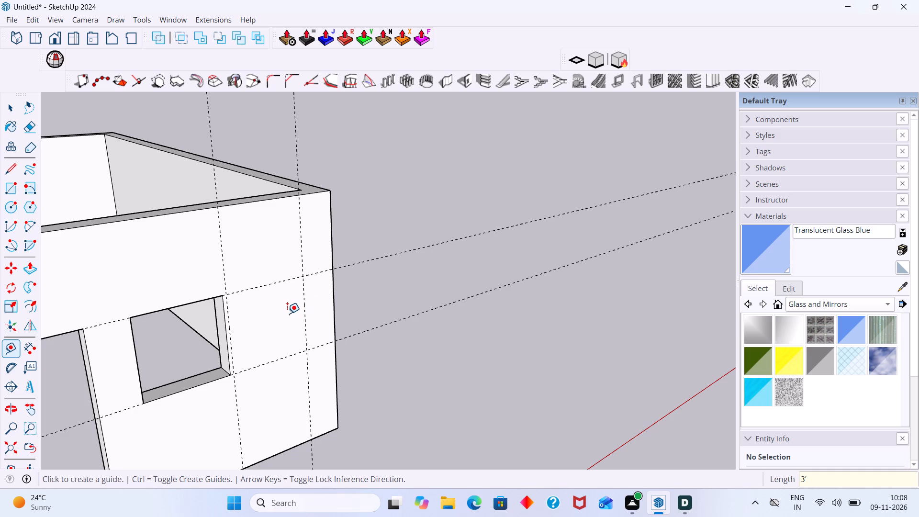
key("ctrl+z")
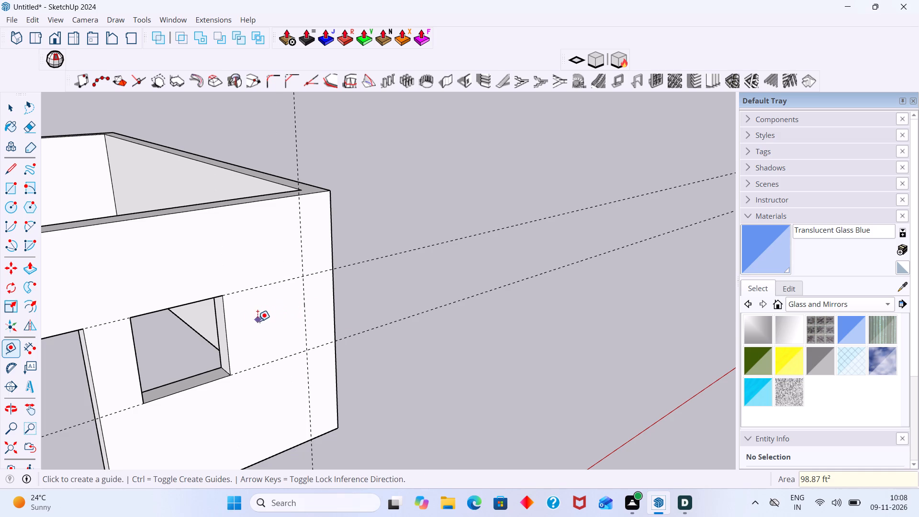
Narrow the existing window opening by pushing its outer-side jamb face 5" inward, and exit the wall group.
scroll(238, 329, "down", 4)
key("space")
middle_click_drag(227, 339, 259, 338)
scroll(259, 338, "up", 8)
left_click(260, 334)
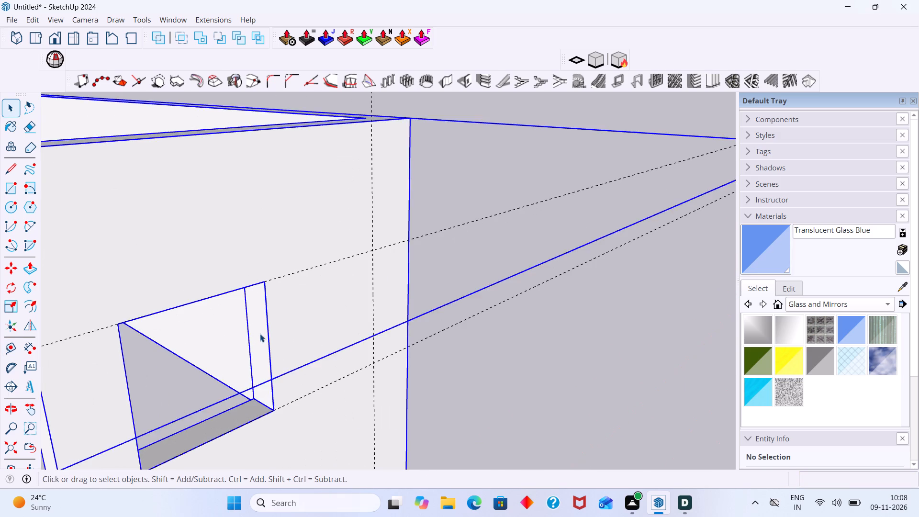
double_click(260, 334)
left_click(259, 335)
double_click(263, 335)
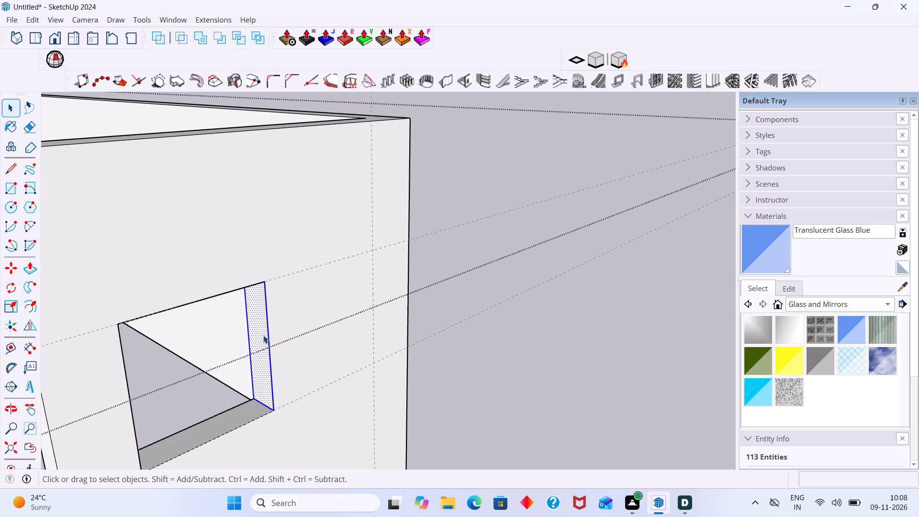
key("p")
left_click(260, 336)
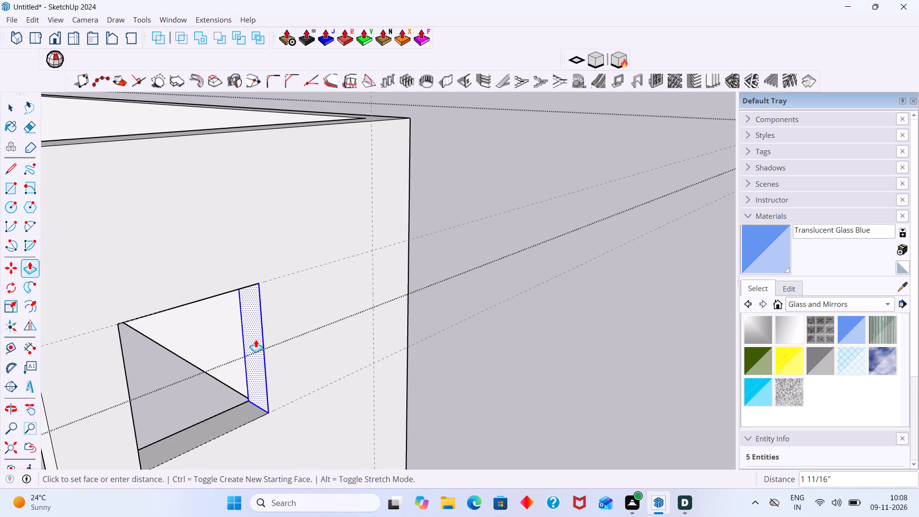
type("5\"")
key("Return")
key("space")
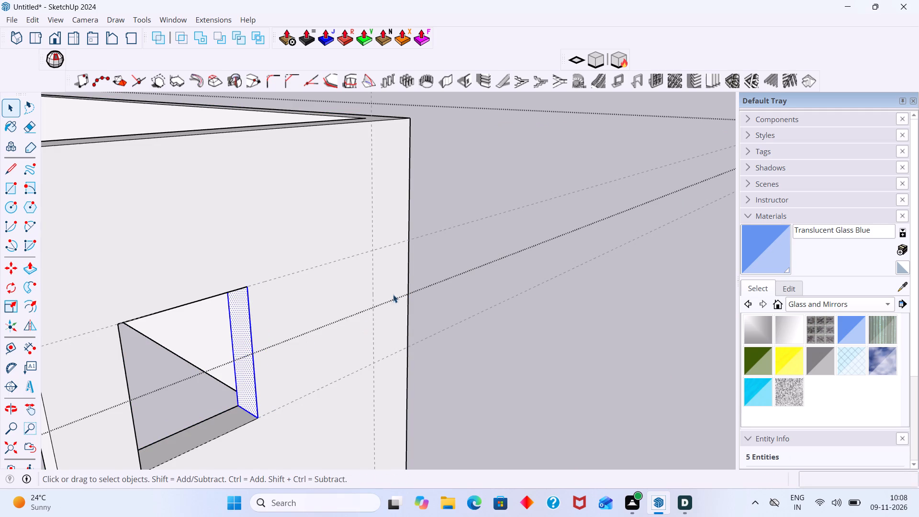
left_click(448, 182)
middle_click_drag(368, 270, 255, 280)
scroll(235, 296, "down", 5)
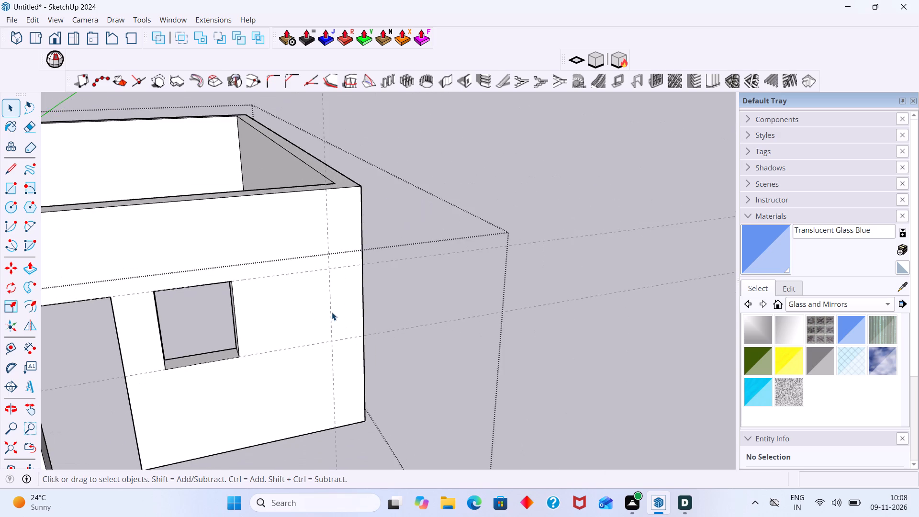
scroll(338, 304, "up", 1)
left_click(473, 152)
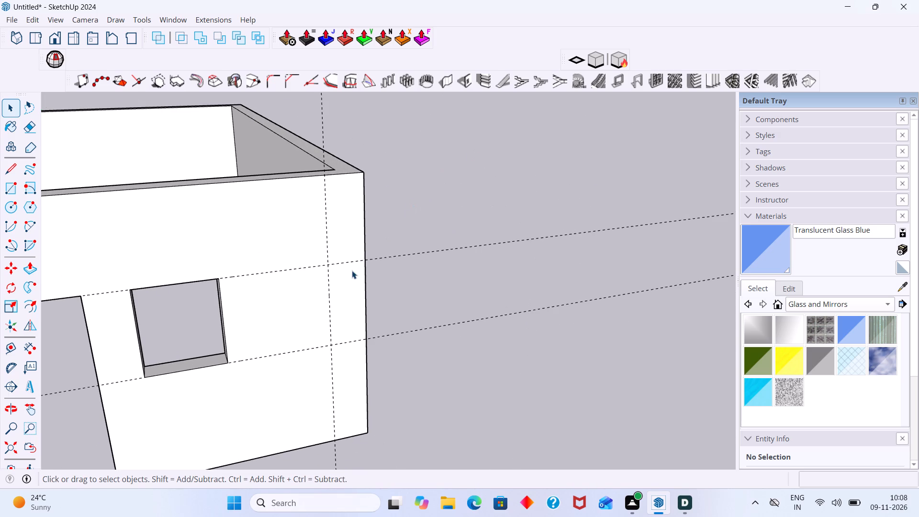
Place a second vertical guide 2.5' from the outer vertical guide, toward the existing window.
key("t")
left_click(326, 296)
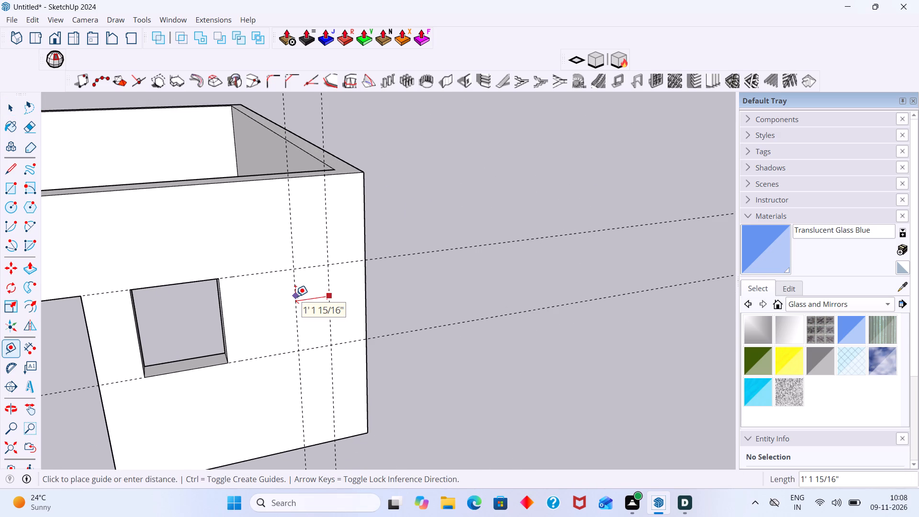
type("2.5'")
key("Return")
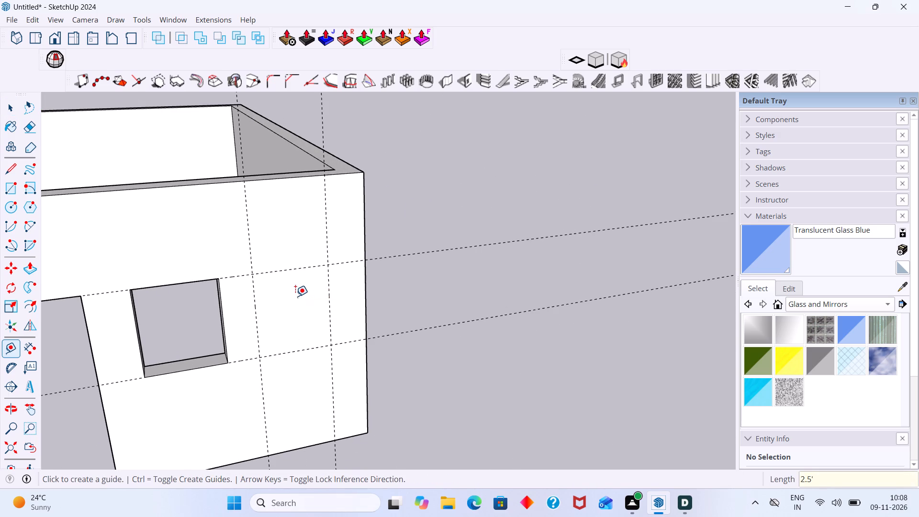
key("space")
Measure the width of the existing window opening along its top edge.
scroll(322, 288, "down", 3)
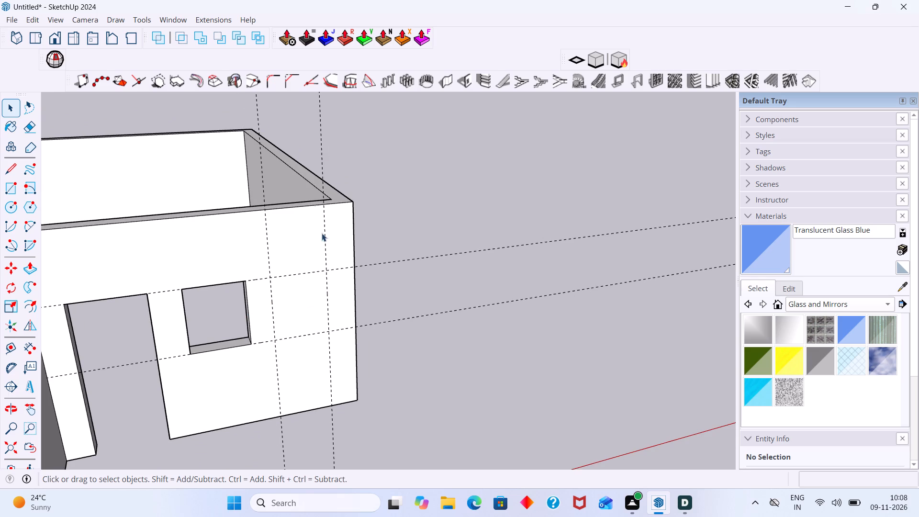
key("t")
left_click(179, 289)
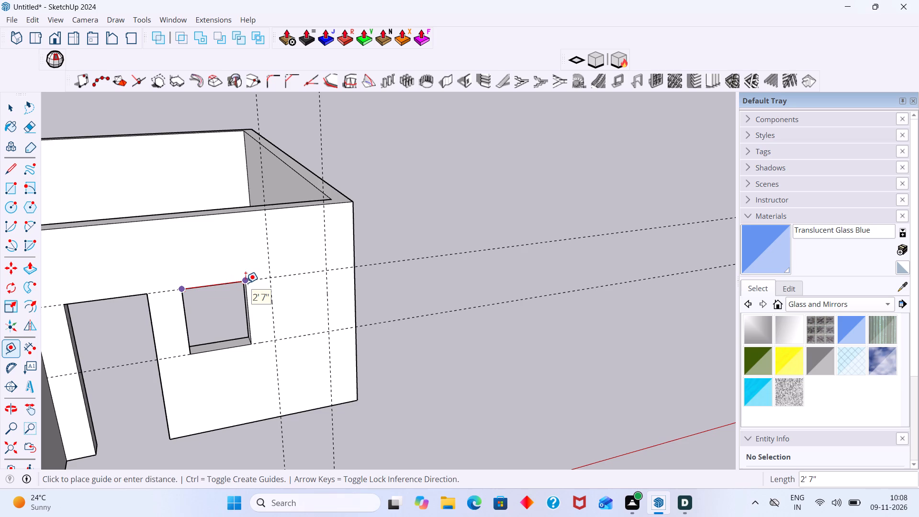
key("Escape")
Push the same outer-side jamb face of the existing window opening a further 2" inward.
middle_click_drag(249, 314, 357, 336)
middle_click_drag(331, 349, 337, 330)
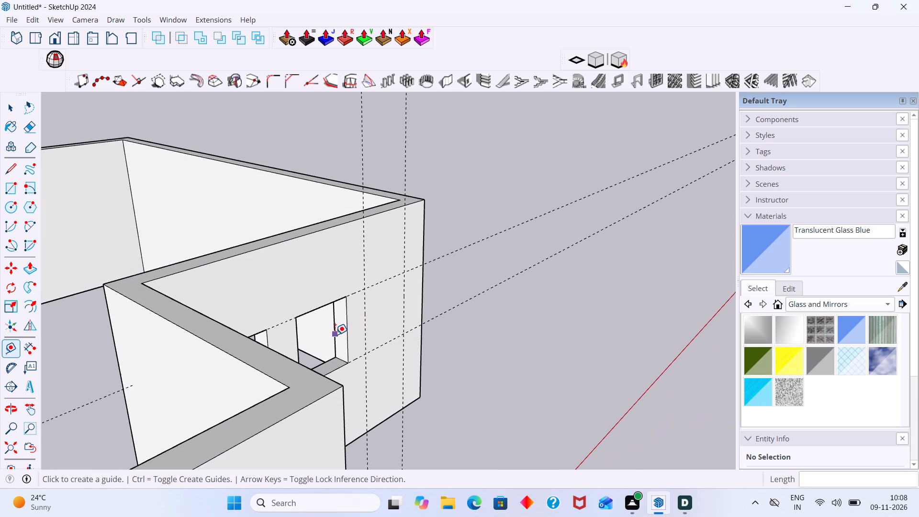
key("space")
scroll(337, 333, "up", 2)
left_click(341, 329)
double_click(346, 330)
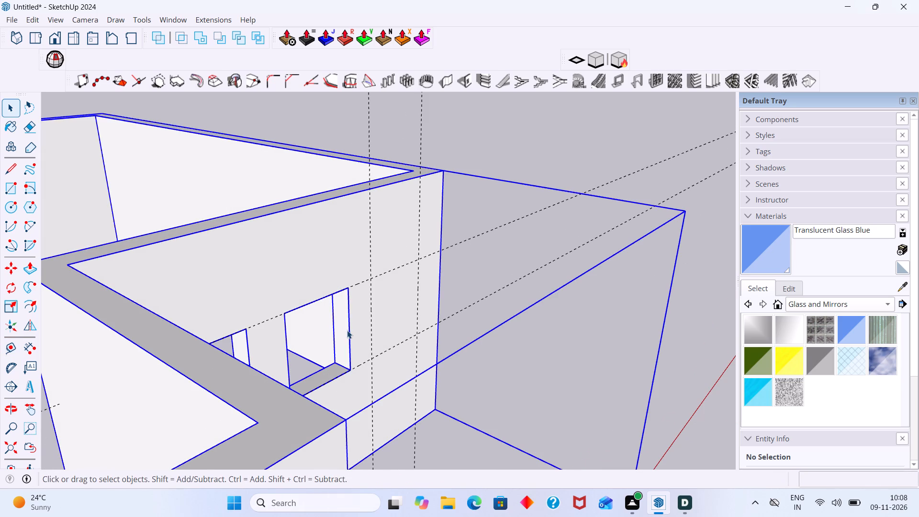
scroll(347, 329, "up", 2)
left_click(346, 328)
triple_click(341, 329)
double_click(341, 331)
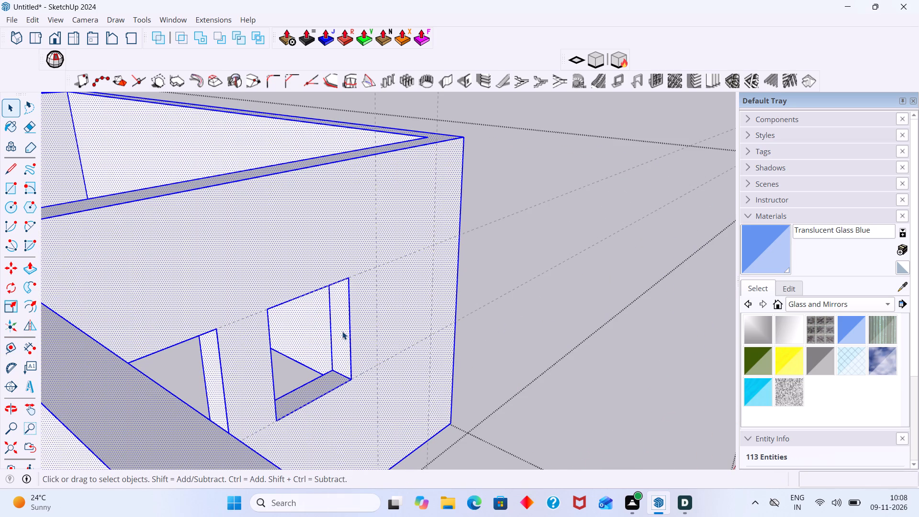
triple_click(343, 332)
triple_click(345, 332)
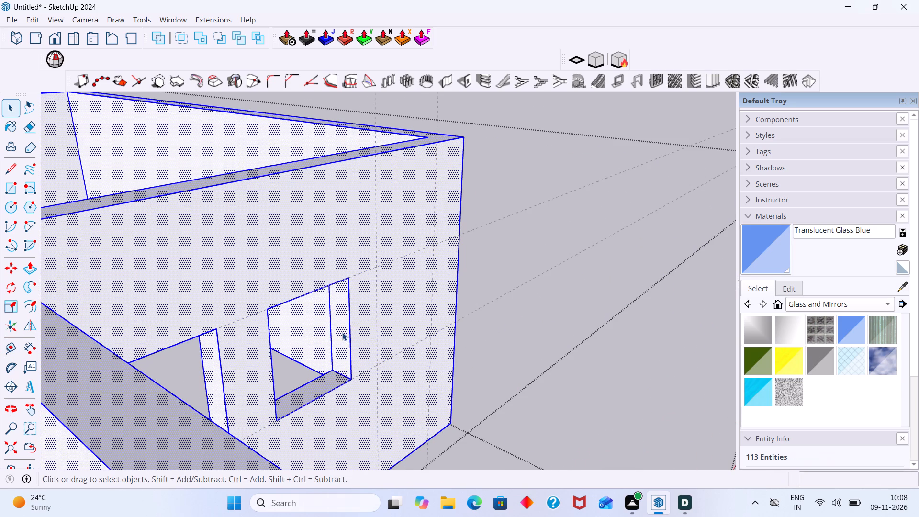
scroll(339, 331, "up", 1)
left_click(338, 330)
key("p")
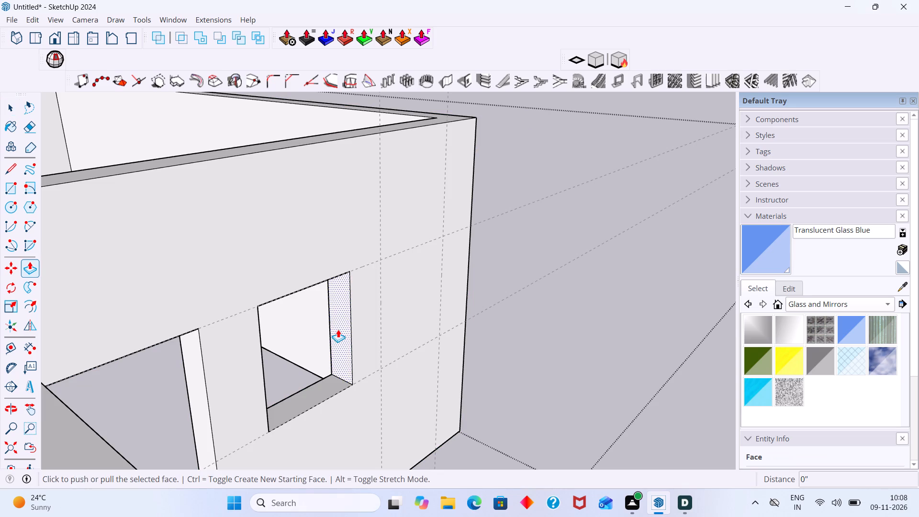
left_click(338, 329)
key("2")
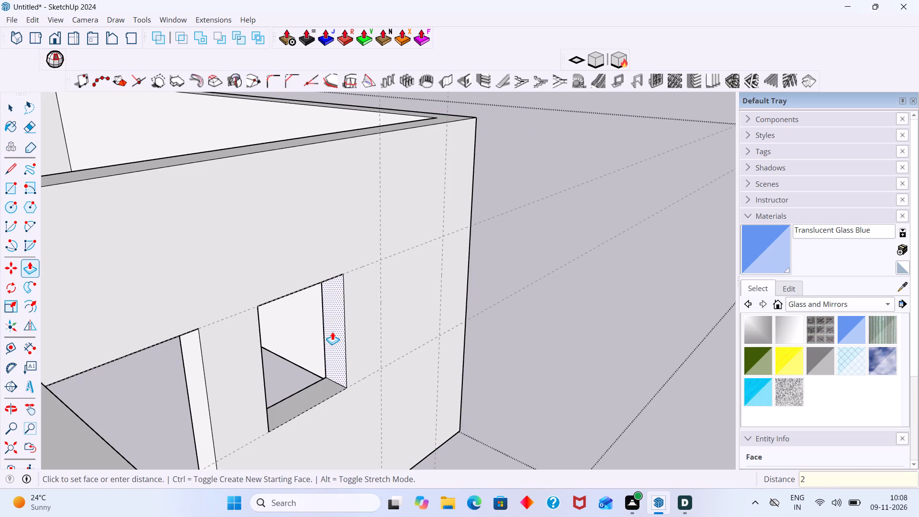
key("shift+quotedbl")
key("Return")
key("space")
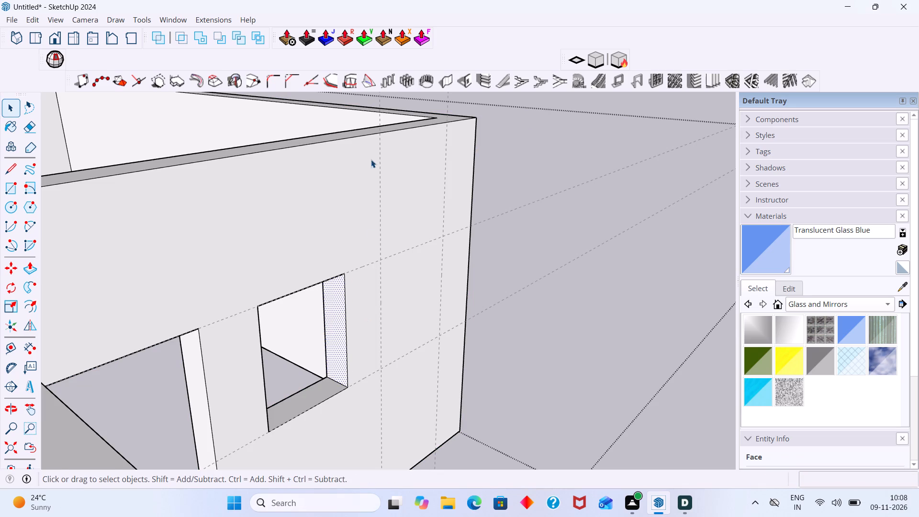
left_click(501, 186)
Measure the narrowed window opening's width along its top edge.
scroll(497, 195, "down", 2)
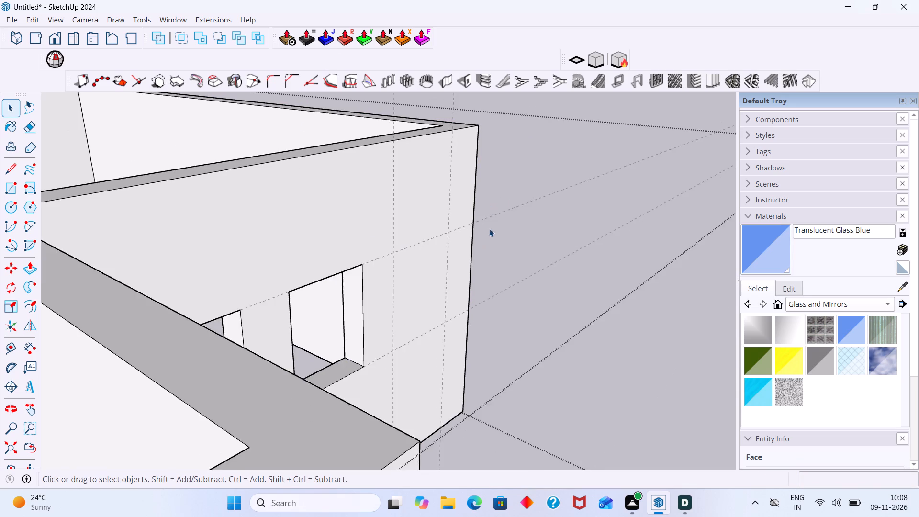
middle_click_drag(475, 255, 392, 272)
key("t")
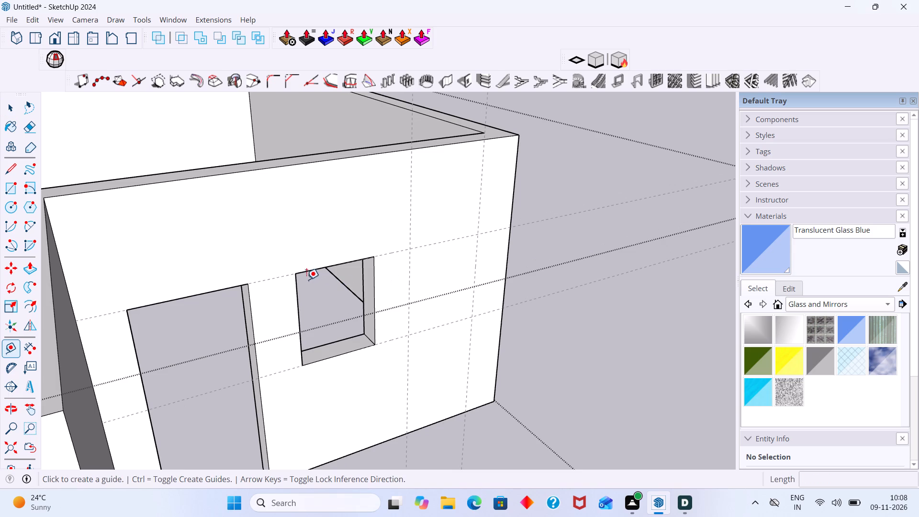
left_click(297, 272)
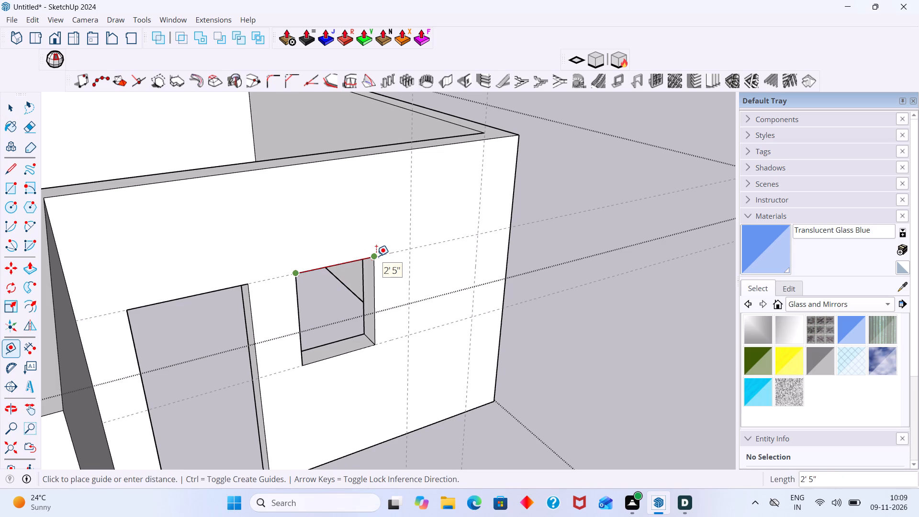
key("space")
Create a 2.5' wide, 3' high wall opening between the vertical and horizontal guides beside the existing window opening.
scroll(476, 244, "down", 3)
left_click(550, 192)
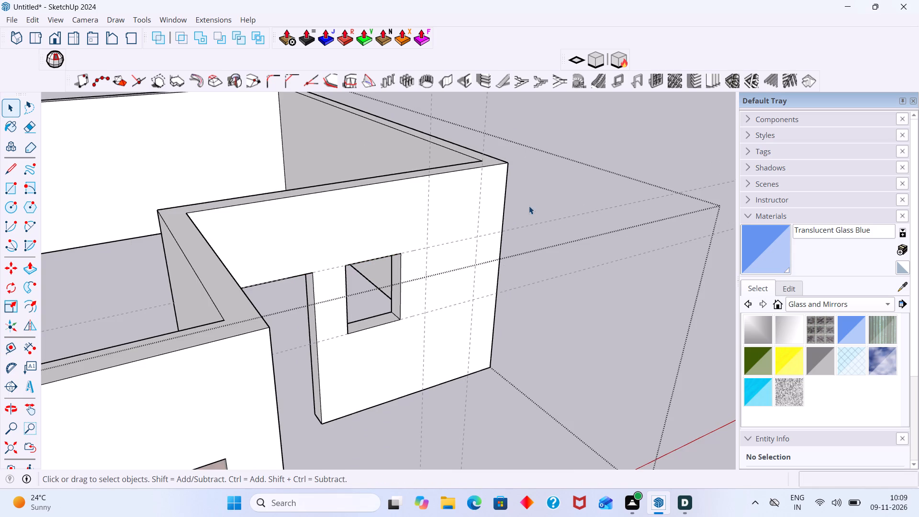
middle_click_drag(521, 204, 455, 204)
double_click(666, 132)
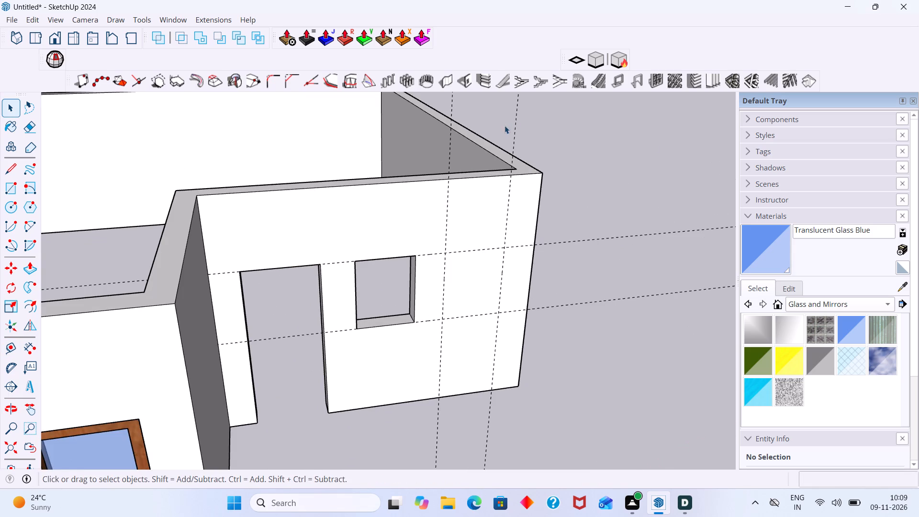
left_click(466, 81)
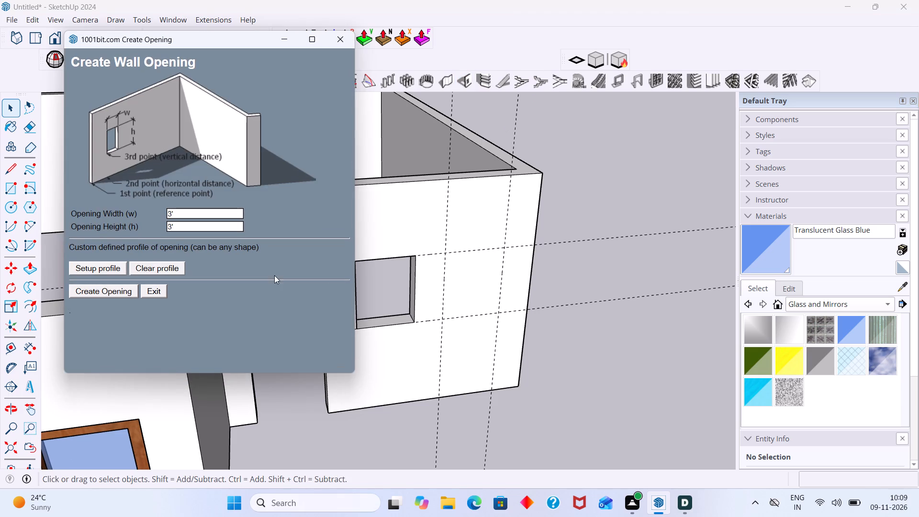
left_click(179, 215)
type("2.")
key("5")
key("apostrophe")
left_click(124, 289)
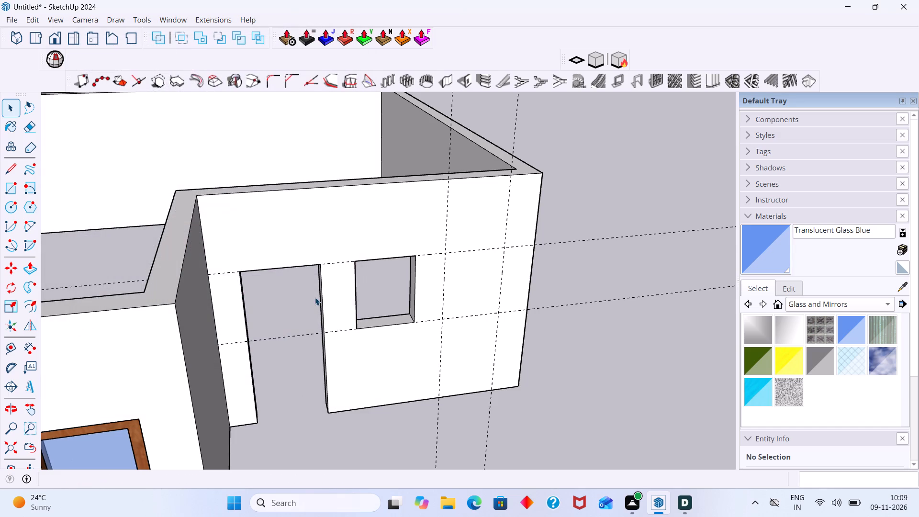
double_click(439, 317)
key("space")
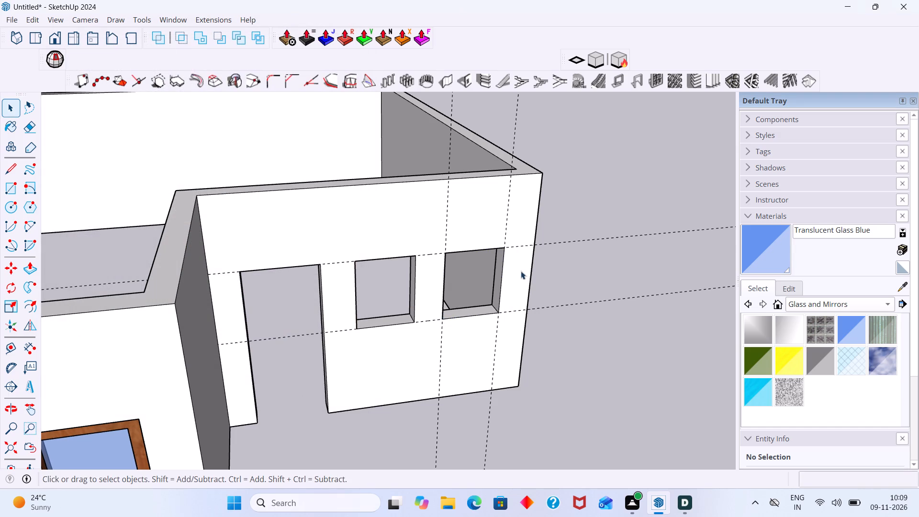
Erase the two vertical and two horizontal guides around the window openings.
left_click(555, 213)
scroll(561, 222, "down", 2)
key("e")
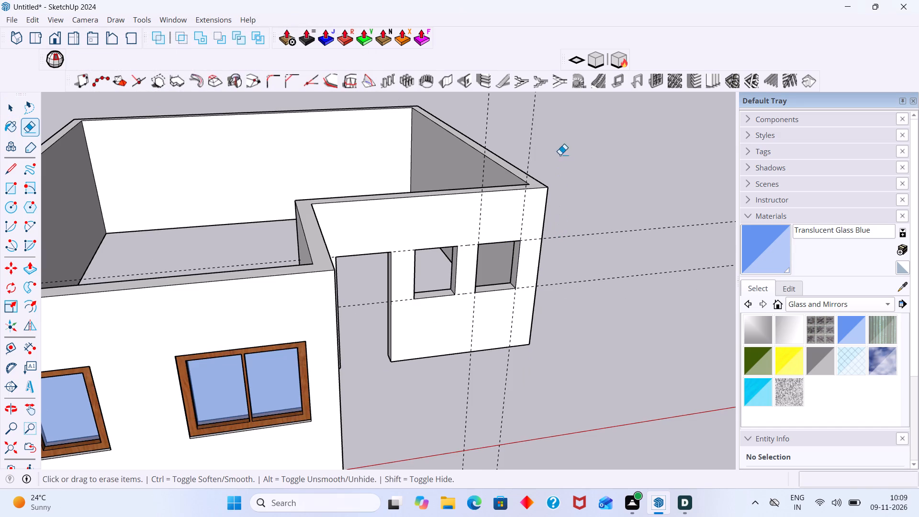
left_click_drag(565, 134, 483, 110)
left_click_drag(588, 192, 603, 279)
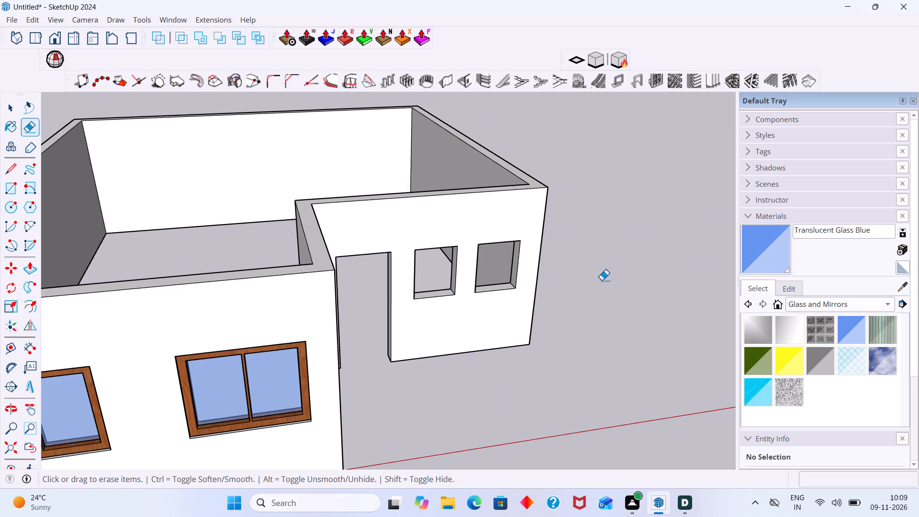
key("space")
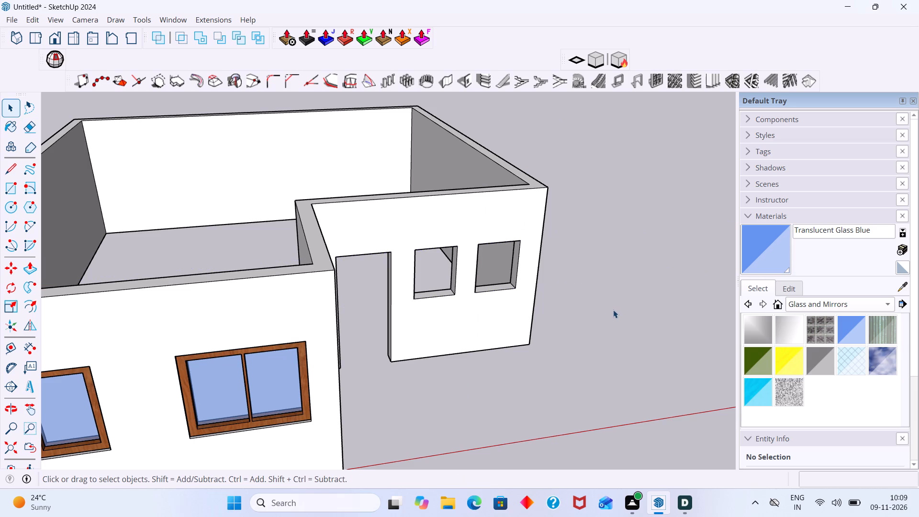
Draw a 2' 5" by 3' rectangle across the window opening nearer the door, midway through the wall thickness.
middle_click_drag(574, 323, 455, 307)
middle_click_drag(458, 294, 451, 224)
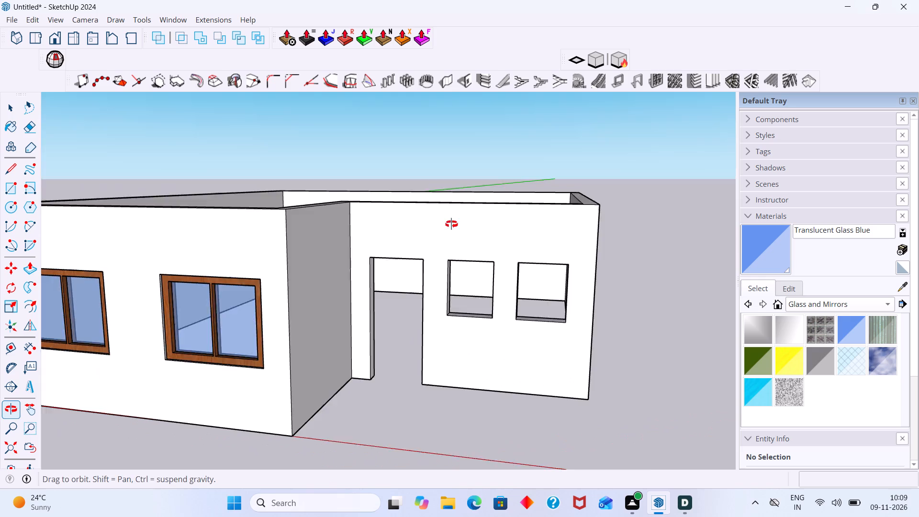
middle_click_drag(451, 224, 426, 212)
middle_click_drag(472, 311, 475, 238)
scroll(463, 251, "up", 1)
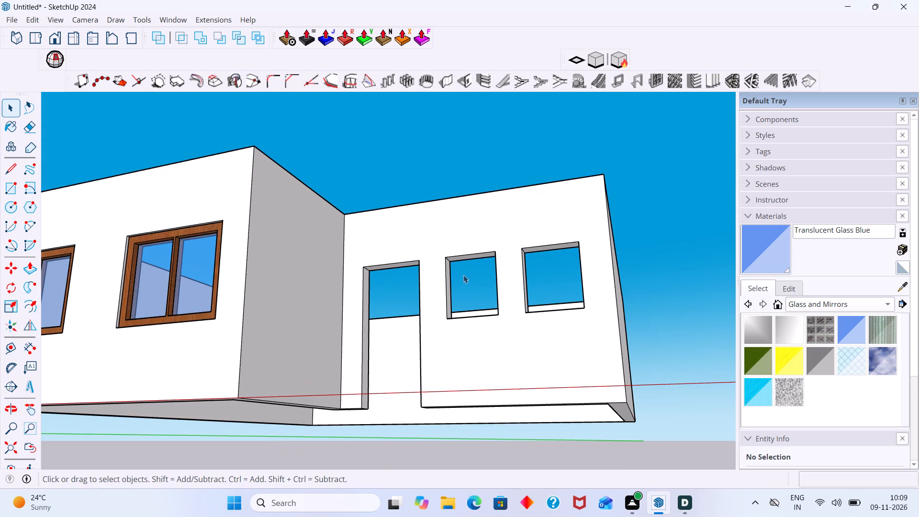
key("r")
scroll(459, 266, "up", 7)
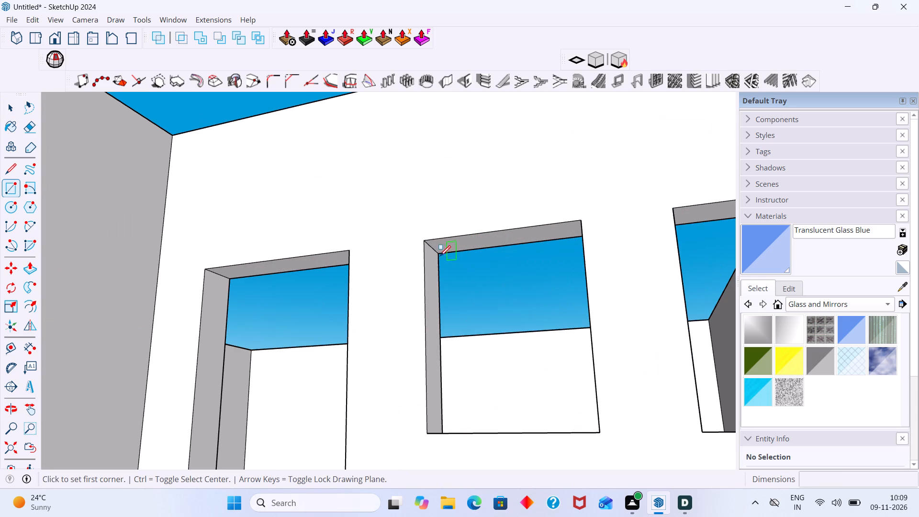
left_click(431, 247)
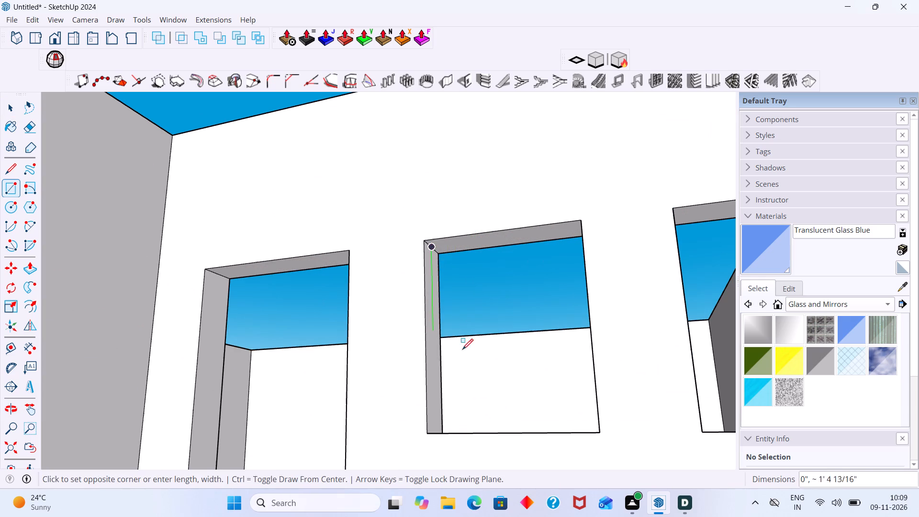
middle_click_drag(486, 407, 508, 441)
middle_click_drag(513, 437, 462, 202)
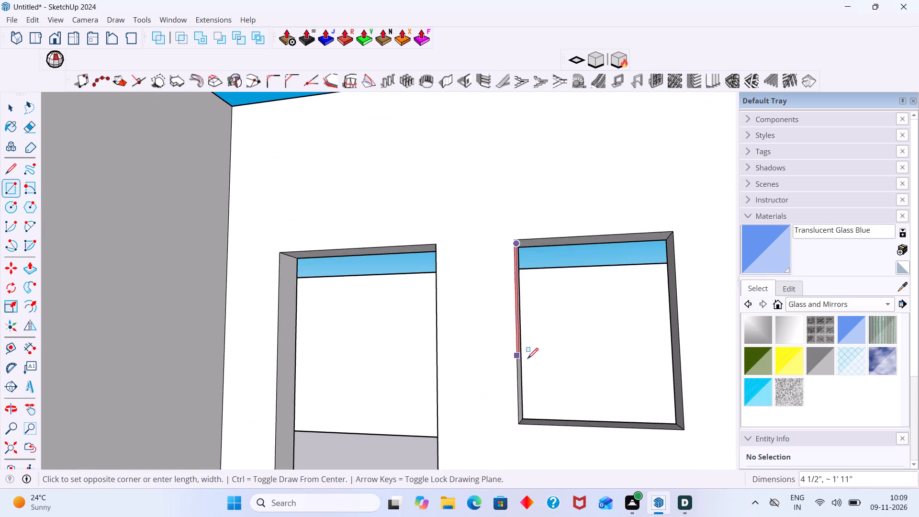
scroll(568, 399, "down", 2)
middle_click_drag(574, 415, 516, 306, "shift")
middle_click_drag(537, 333, 651, 367)
scroll(534, 267, "up", 1)
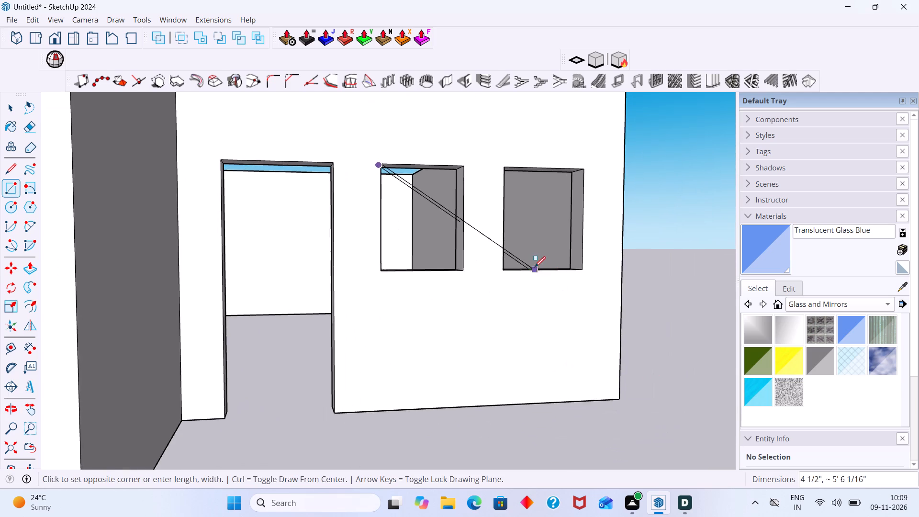
scroll(535, 267, "up", 10)
middle_click_drag(420, 280, 419, 318)
scroll(419, 319, "up", 2)
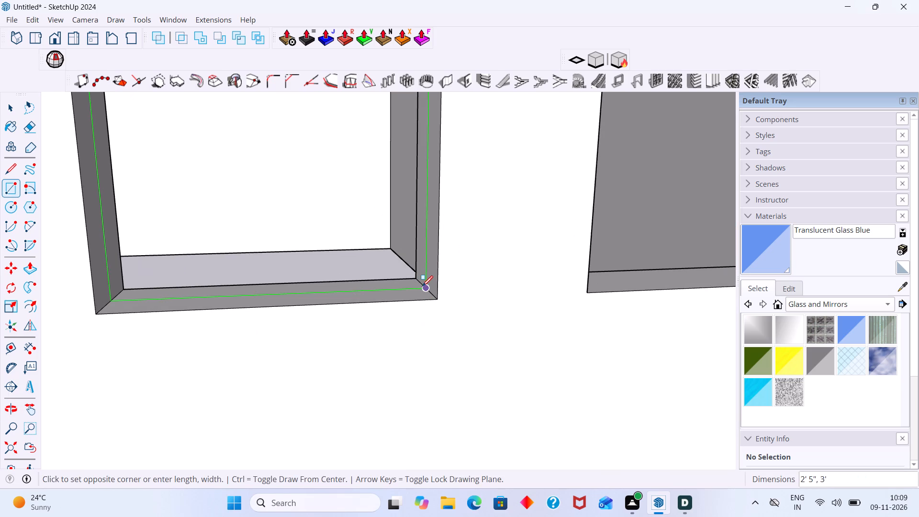
left_click(427, 290)
key("space")
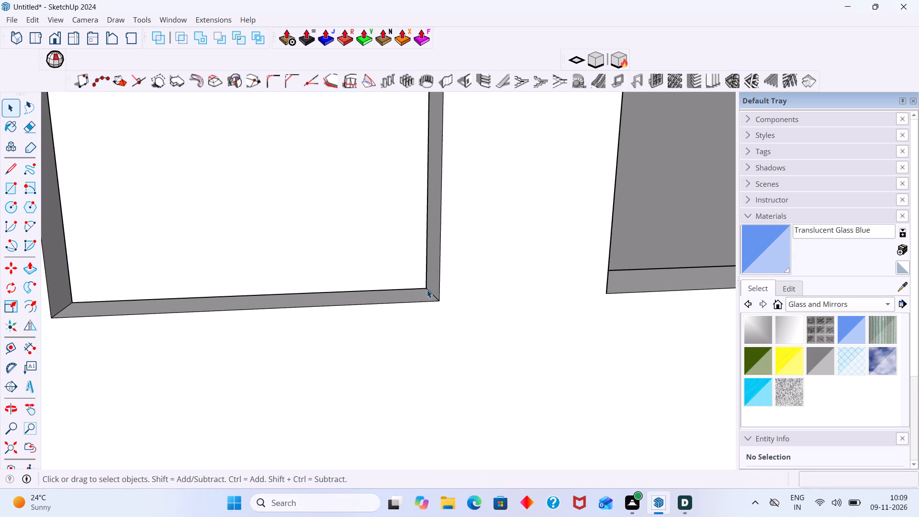
Draw a 2' 6" by 3' rectangle across the outer window opening, midway through the wall thickness.
scroll(433, 286, "down", 12)
middle_click_drag(540, 270, 375, 128)
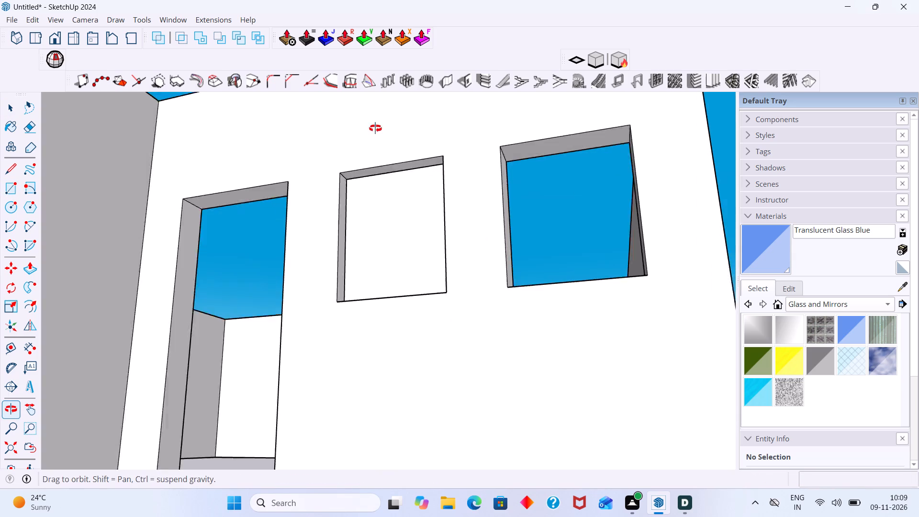
middle_click_drag(375, 128, 375, 130)
key("r")
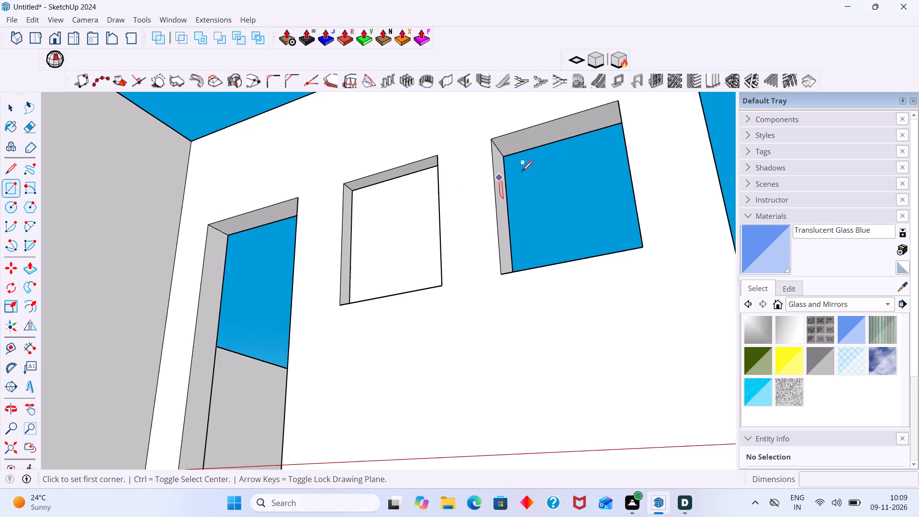
scroll(519, 154, "up", 2)
left_click(492, 145)
scroll(537, 274, "down", 2)
middle_click_drag(557, 286, 697, 446)
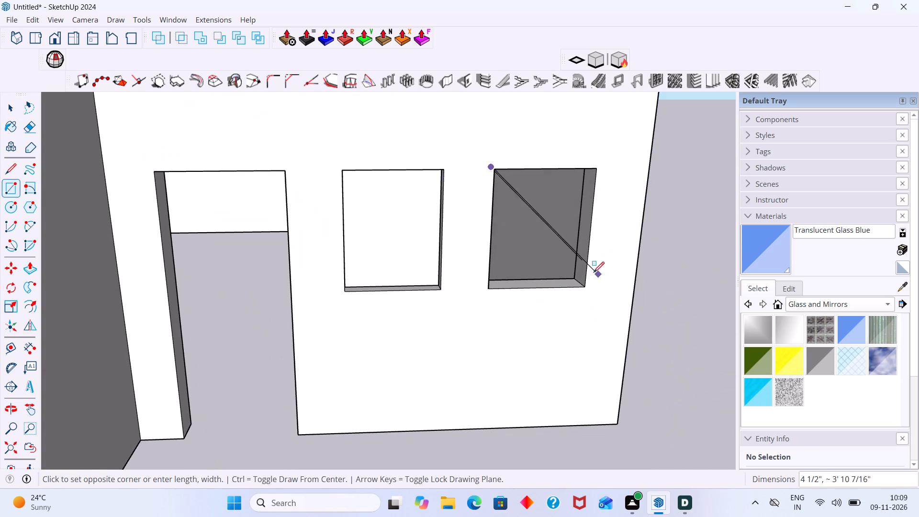
scroll(593, 272, "up", 8)
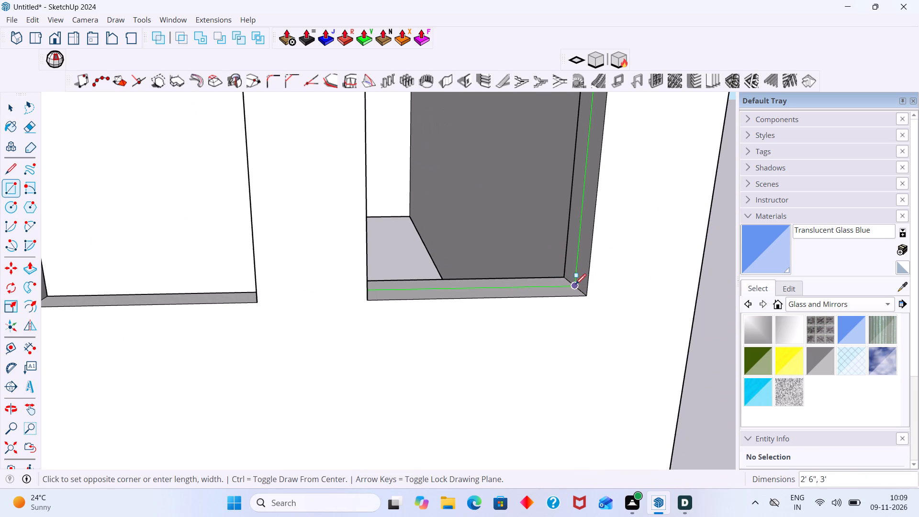
left_click(576, 288)
key("space")
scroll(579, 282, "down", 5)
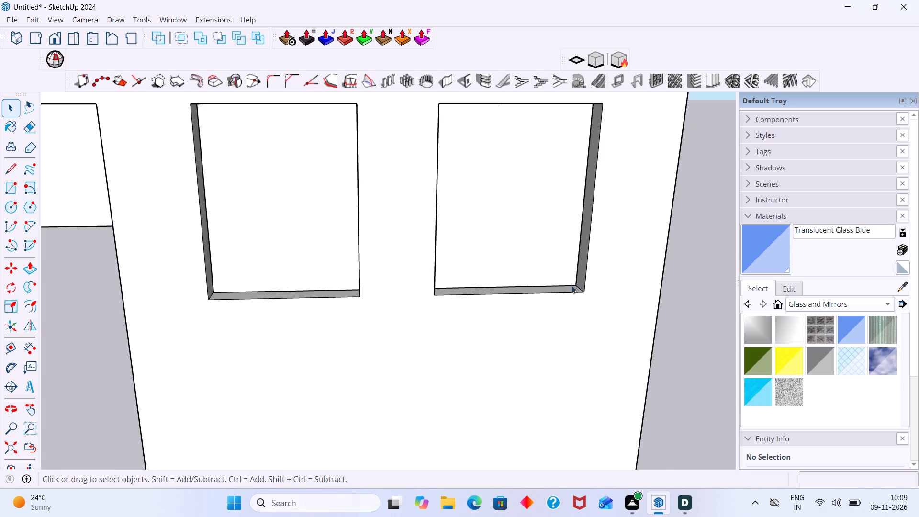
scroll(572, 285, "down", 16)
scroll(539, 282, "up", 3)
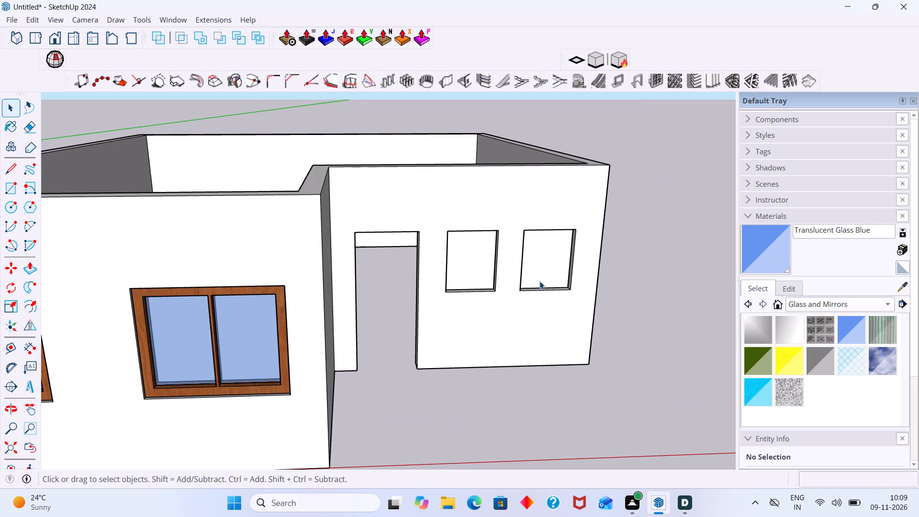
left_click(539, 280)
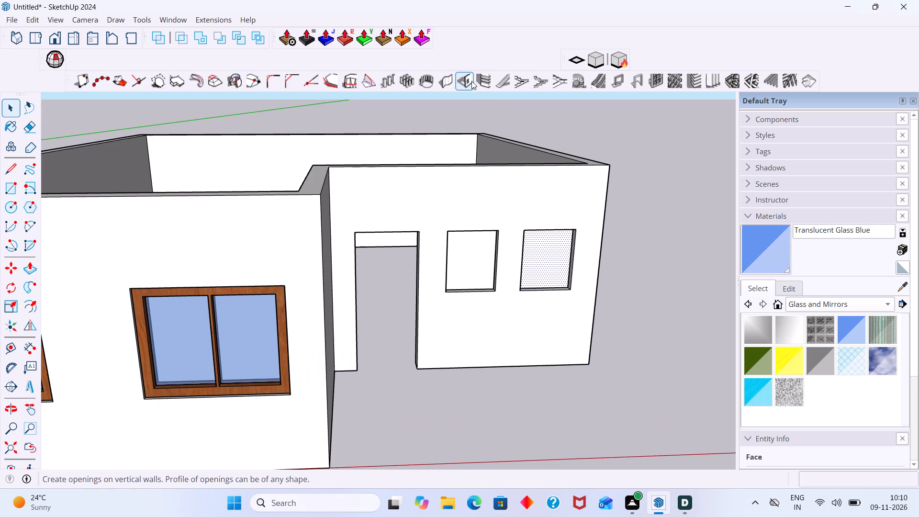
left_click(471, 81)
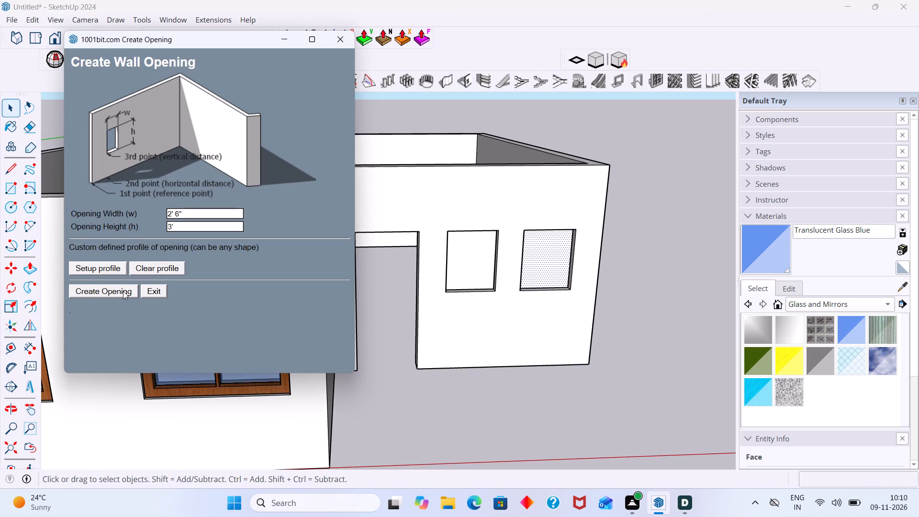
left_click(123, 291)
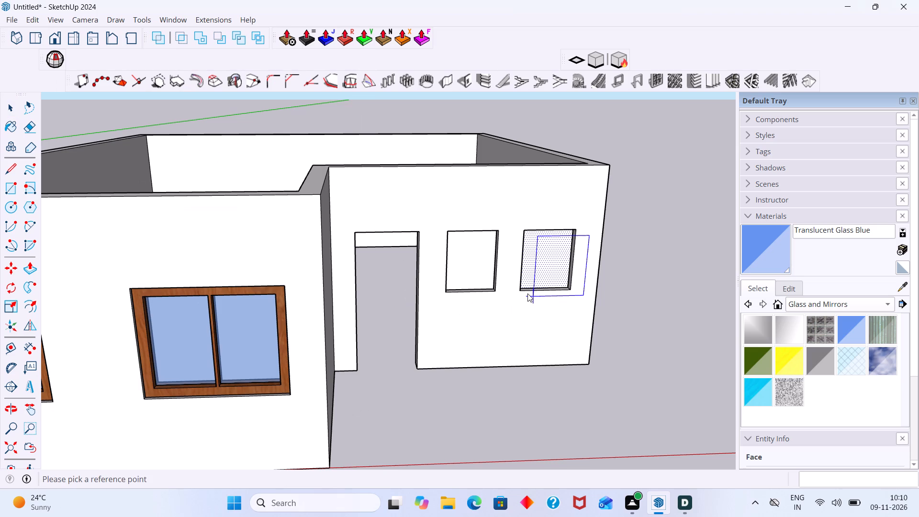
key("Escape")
Generate a rectangular window frame with 1 row and 2 columns, middle panel location, on the outer opening's face using Panel Divider.
left_click(549, 260)
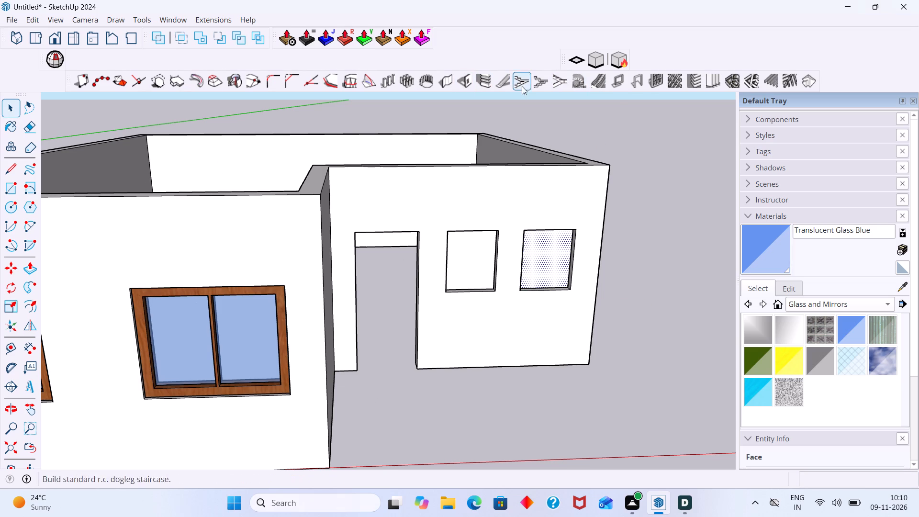
left_click(654, 82)
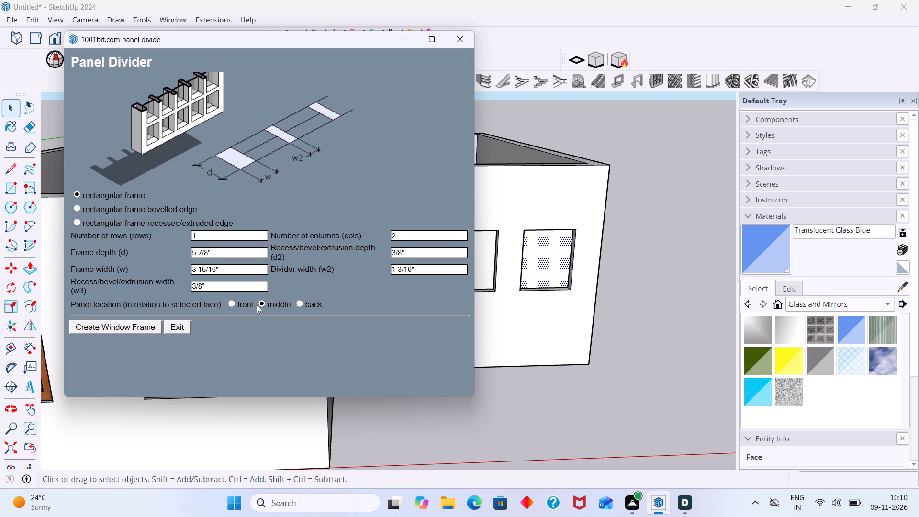
left_click(141, 326)
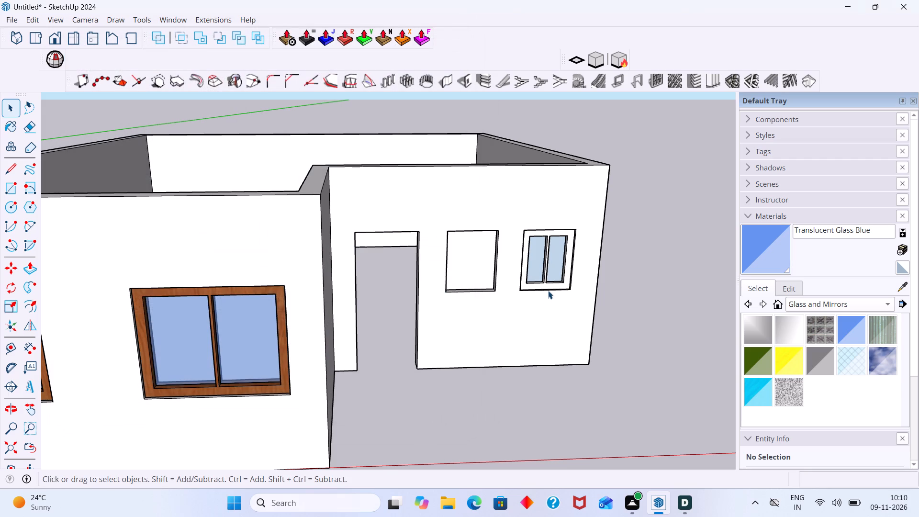
Generate the same 1-row, 2-column rectangular window frame on the face of the opening nearer the door.
scroll(550, 255, "up", 12)
left_click(317, 265)
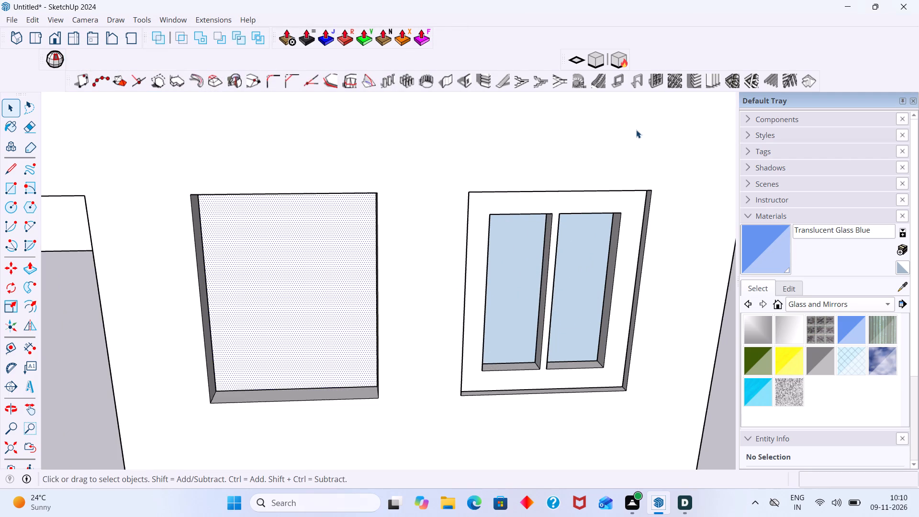
left_click(661, 82)
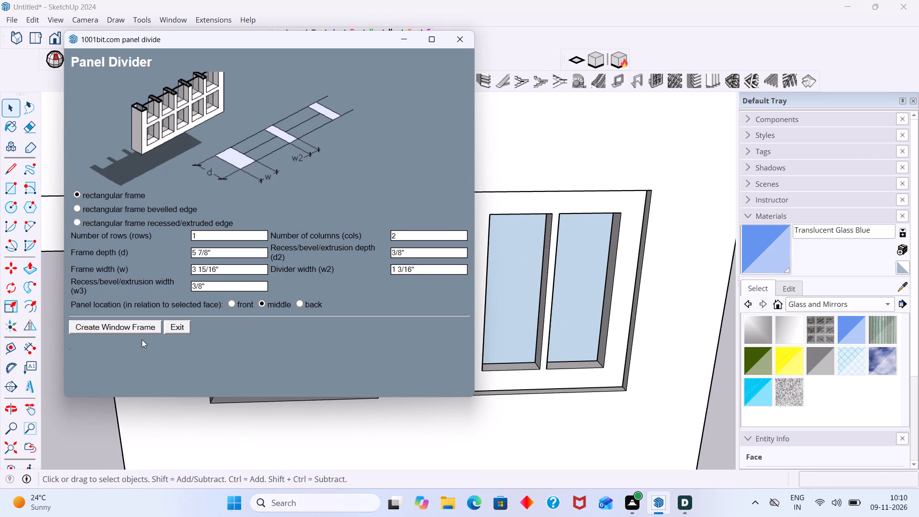
left_click(146, 330)
key("space")
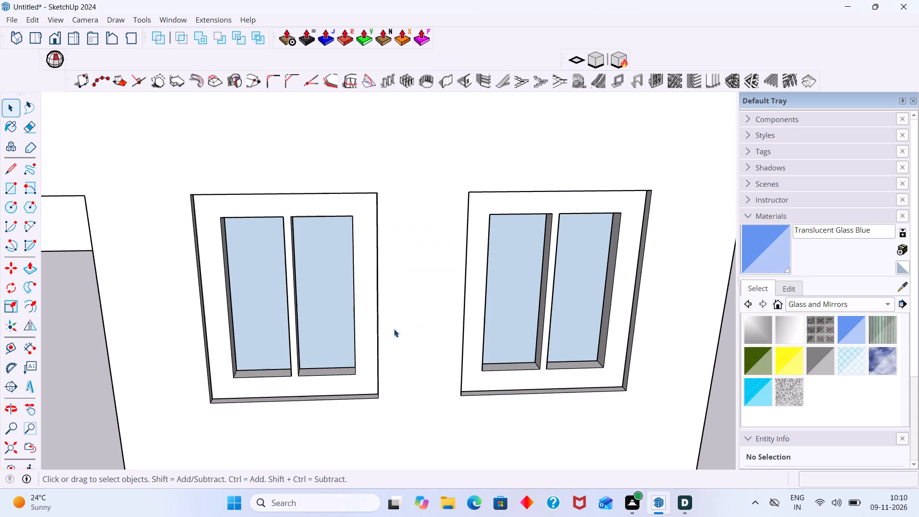
Sample Wood Cherry Original from the existing front window frame and paint both small windows beside the door opening with it.
scroll(392, 329, "down", 2)
middle_click_drag(370, 339, 426, 319)
scroll(461, 314, "down", 3)
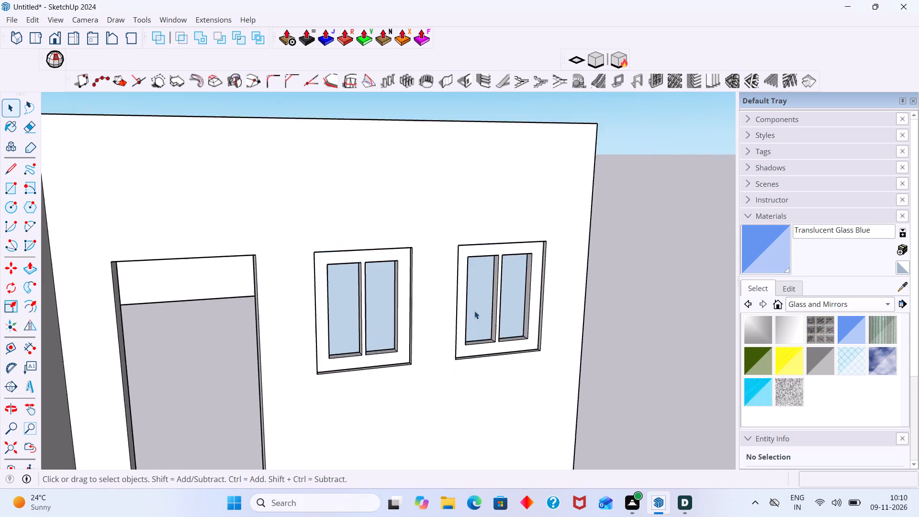
scroll(474, 311, "down", 5)
left_click(903, 284)
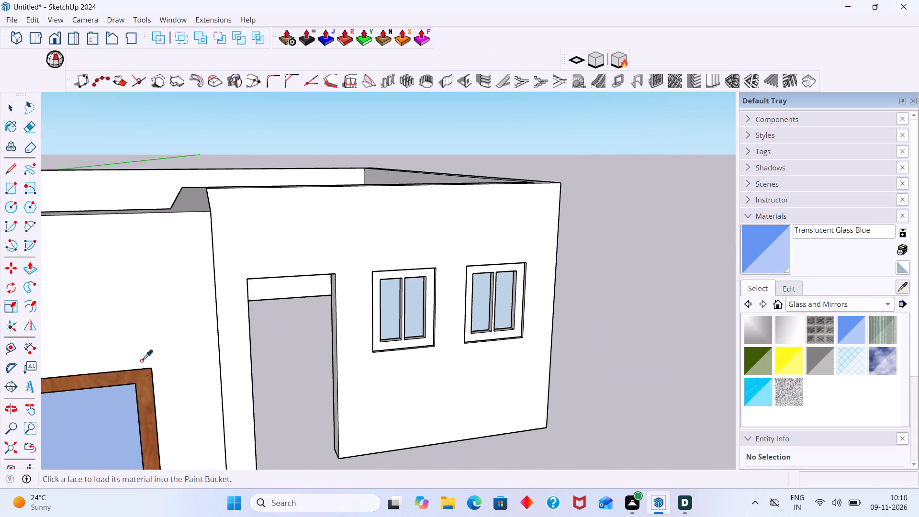
left_click(141, 382)
left_click(405, 310)
left_click(494, 308)
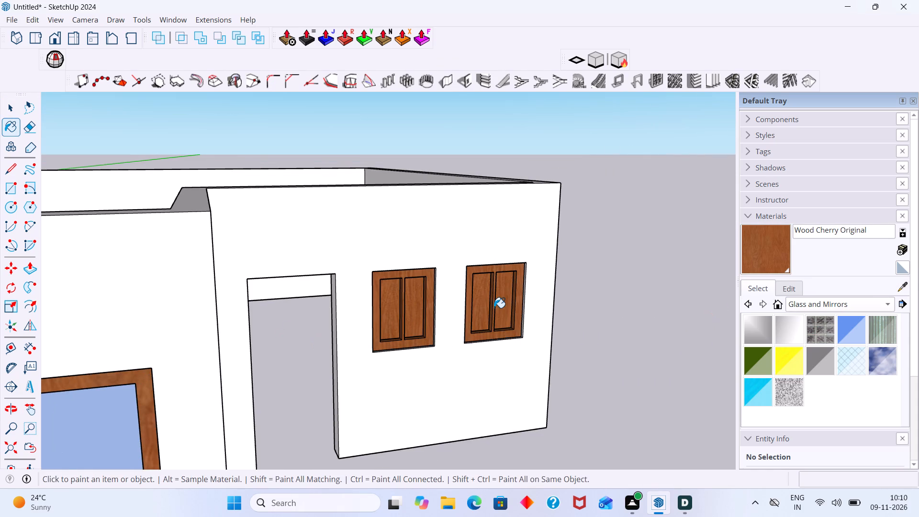
key("space")
Paint the panes inside the outer small window's group with Translucent Glass Blue.
scroll(509, 321, "up", 2)
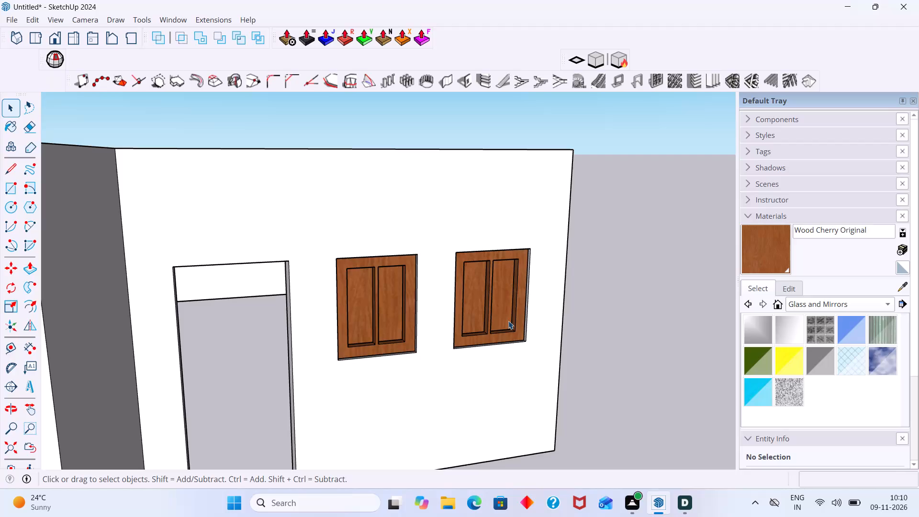
scroll(503, 319, "up", 3)
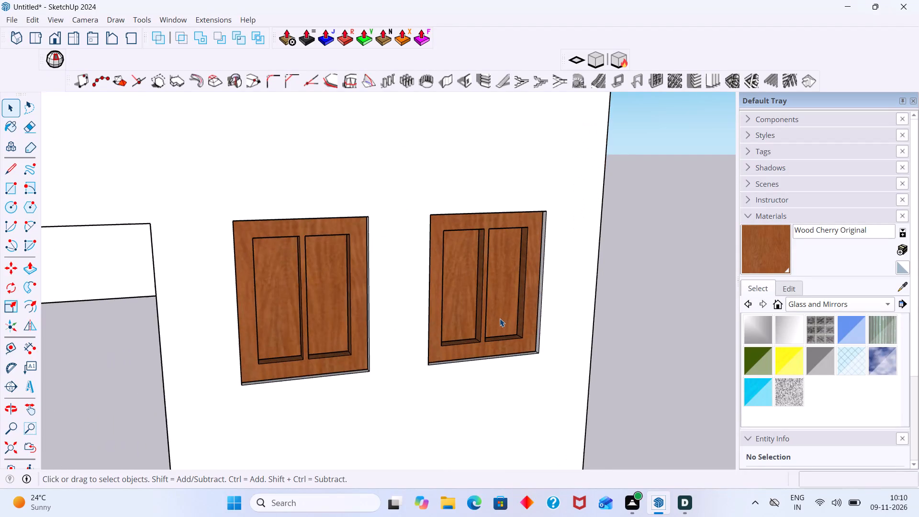
scroll(500, 318, "up", 3)
triple_click(502, 318)
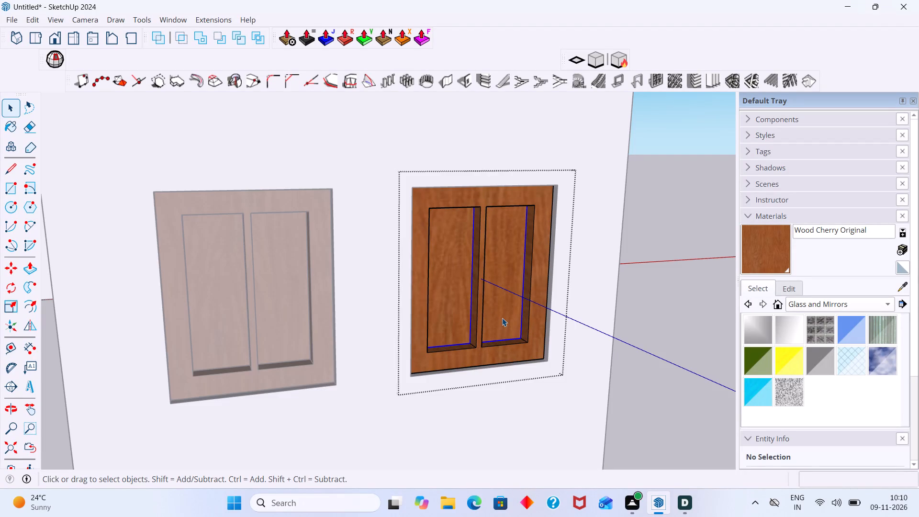
left_click(853, 336)
left_click(507, 299)
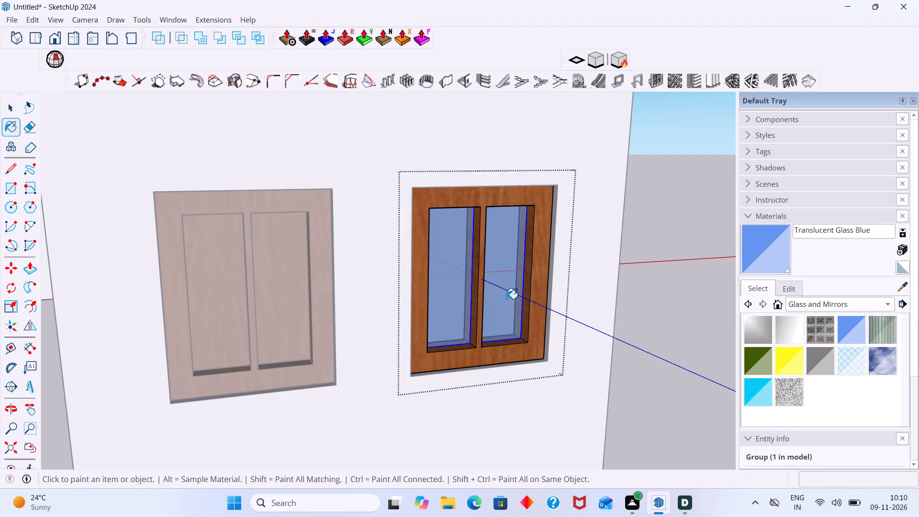
key("space")
left_click(651, 223)
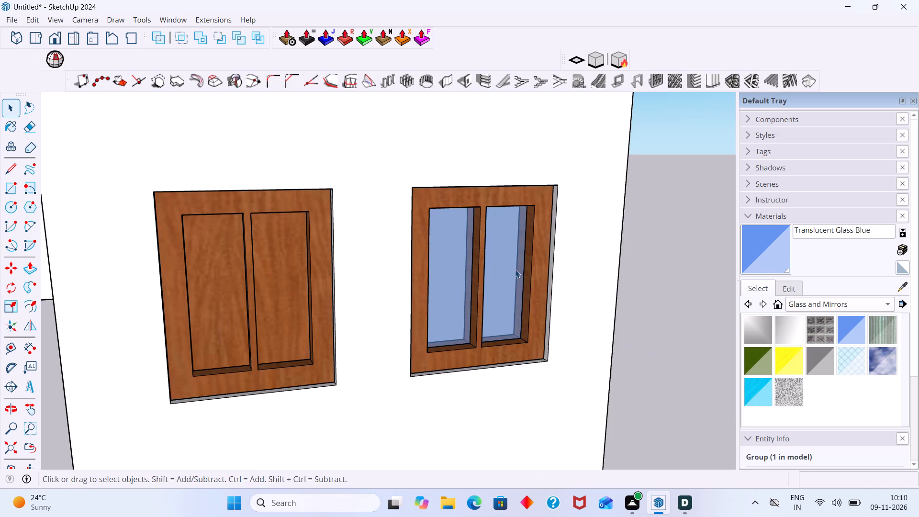
Paint the panes inside the group of the small window nearer the door with Translucent Glass Blue.
scroll(333, 296, "down", 5)
middle_click_drag(322, 312, 239, 320)
scroll(261, 319, "up", 3)
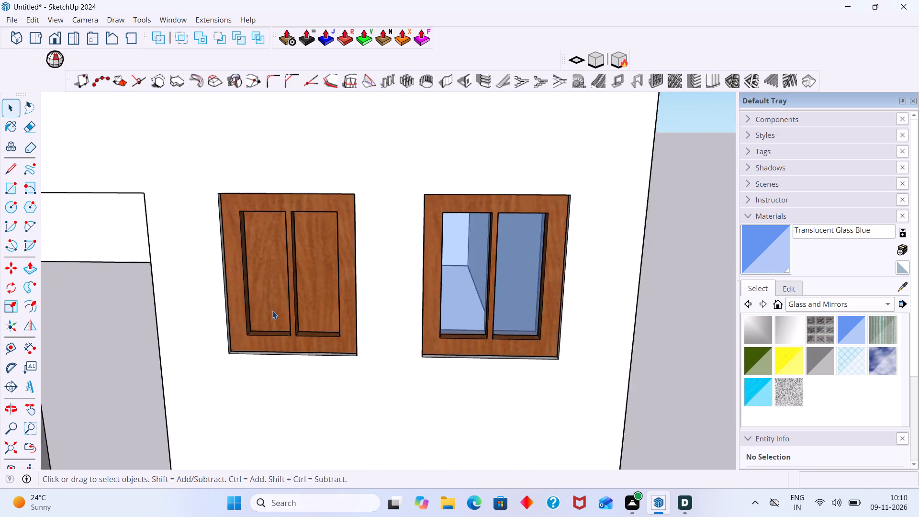
scroll(272, 311, "up", 2)
triple_click(275, 306)
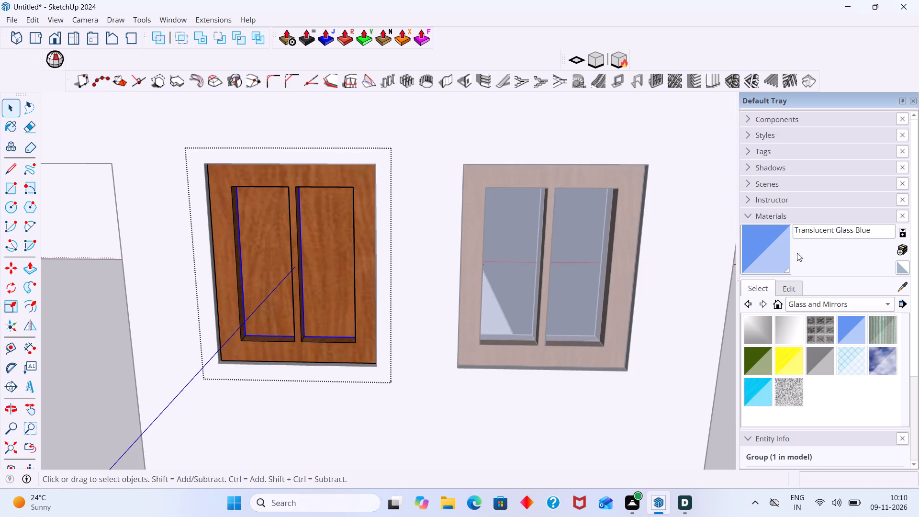
left_click(766, 257)
left_click(264, 282)
key("space")
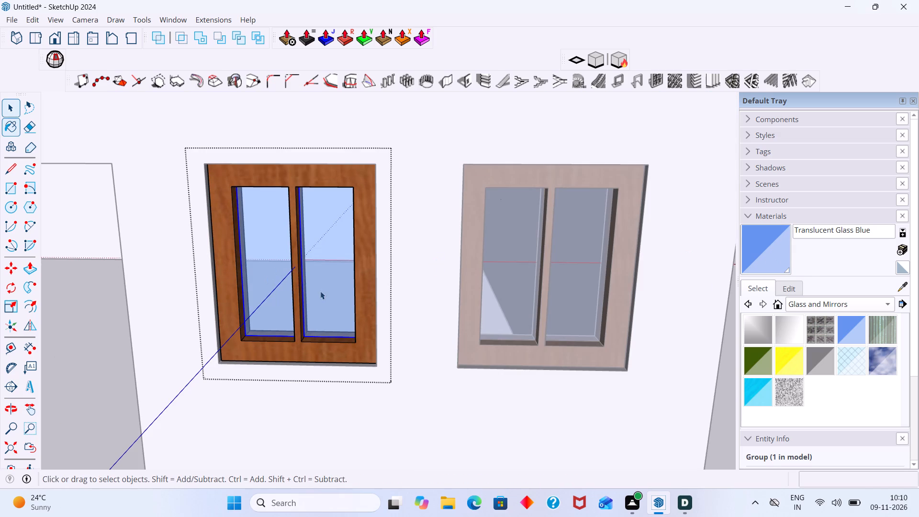
scroll(359, 293, "down", 10)
left_click(574, 222)
scroll(395, 271, "up", 5)
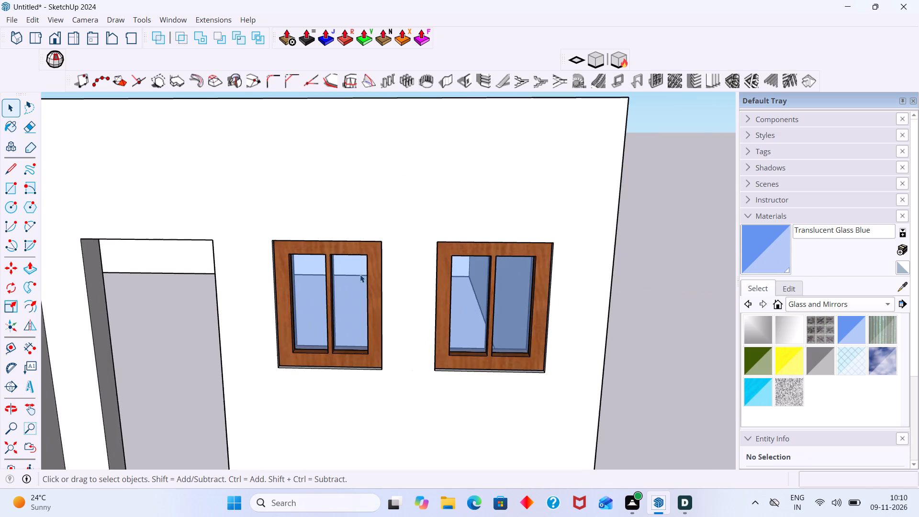
Examine the painted windows, the door opening and the surrounding walls from several angles, including inside the house.
middle_click_drag(360, 274, 297, 306)
scroll(579, 283, "up", 1)
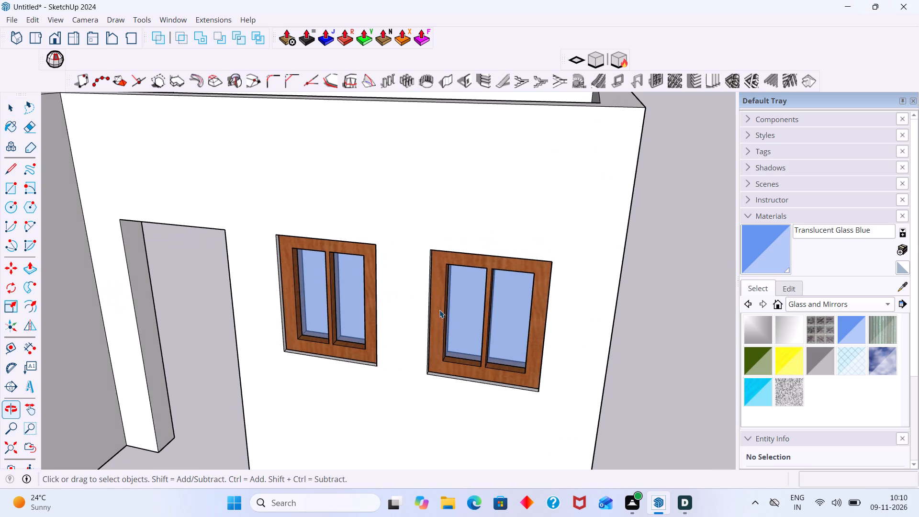
middle_click(454, 326)
scroll(458, 322, "down", 2)
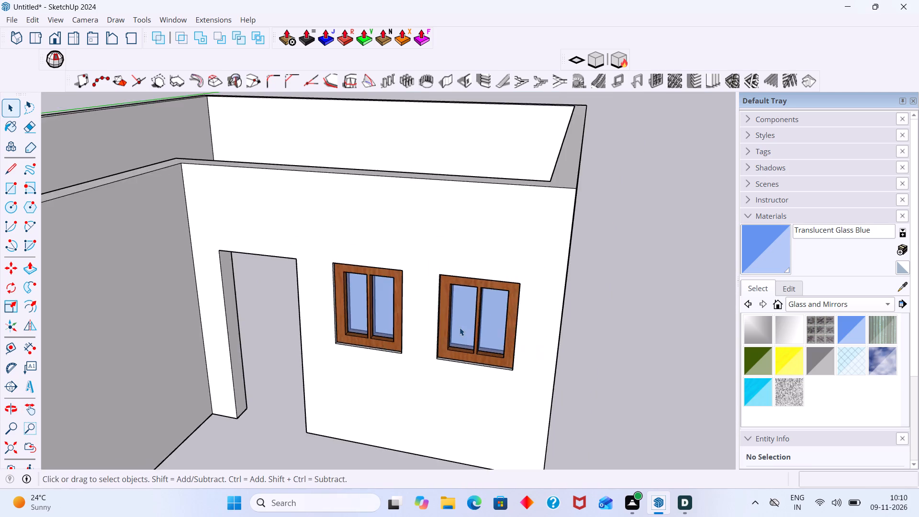
scroll(459, 327, "down", 11)
middle_click_drag(433, 350, 505, 348)
scroll(446, 344, "up", 3)
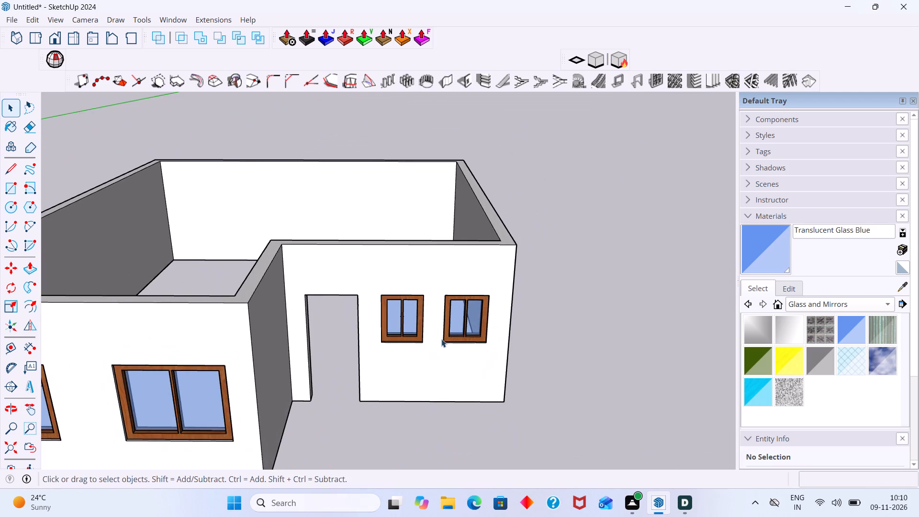
scroll(415, 339, "up", 3)
middle_click_drag(384, 332, 413, 287)
scroll(364, 319, "down", 3)
middle_click_drag(347, 347, 242, 289)
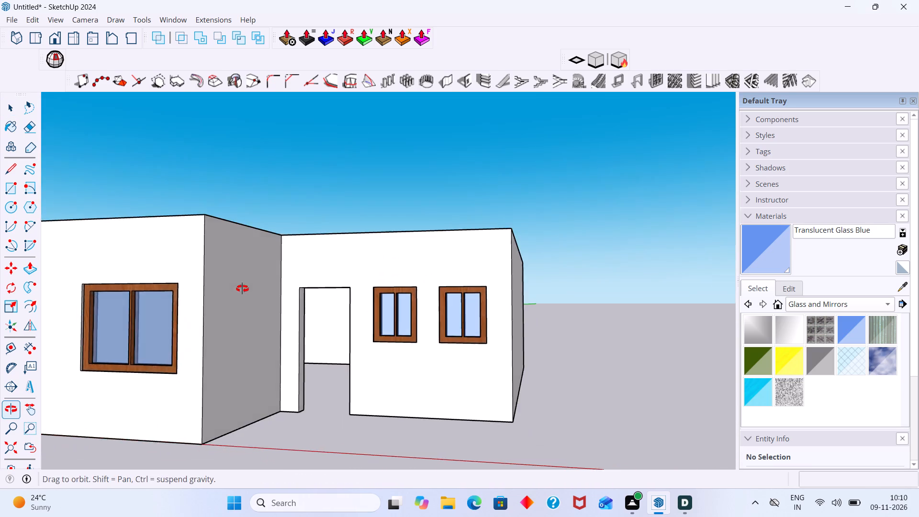
middle_click_drag(242, 289, 237, 286)
middle_click_drag(359, 332, 366, 271)
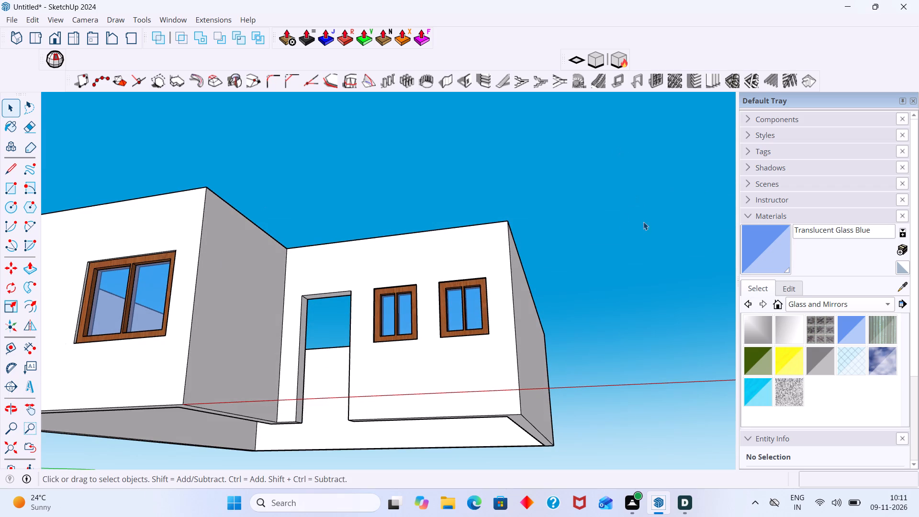
scroll(612, 219, "down", 2)
middle_click_drag(441, 226, 446, 367)
middle_click_drag(423, 275, 478, 378)
scroll(396, 303, "down", 4)
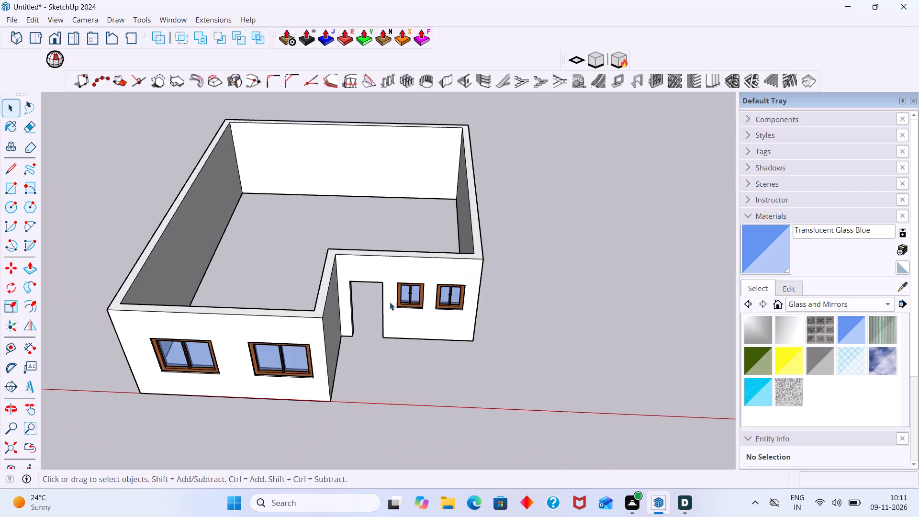
scroll(392, 297, "down", 2)
middle_click_drag(345, 336, 434, 337)
scroll(380, 362, "up", 13)
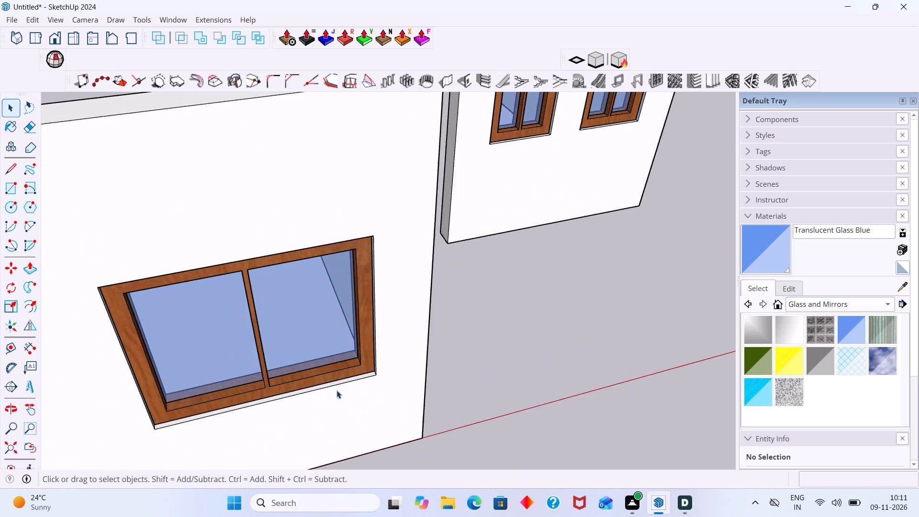
scroll(336, 390, "up", 6)
middle_click_drag(367, 369, 722, 370)
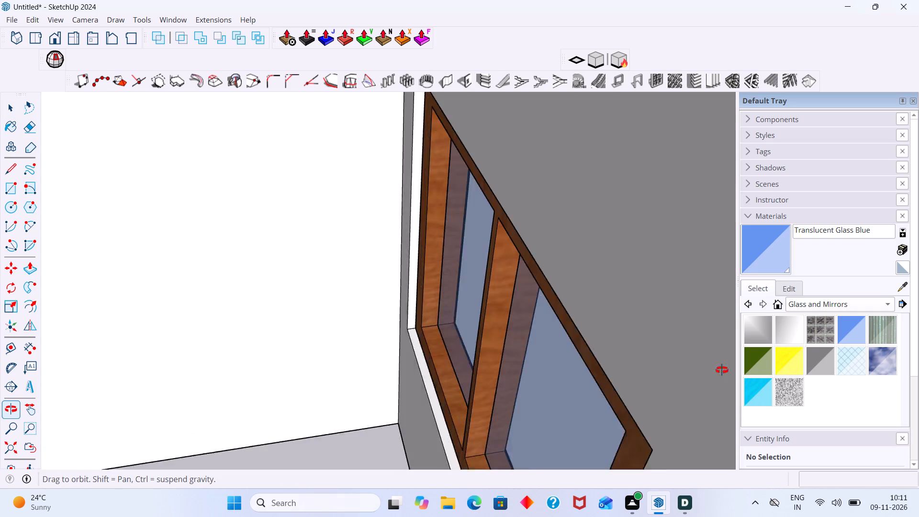
middle_click_drag(722, 370, 334, 322)
scroll(375, 347, "down", 9)
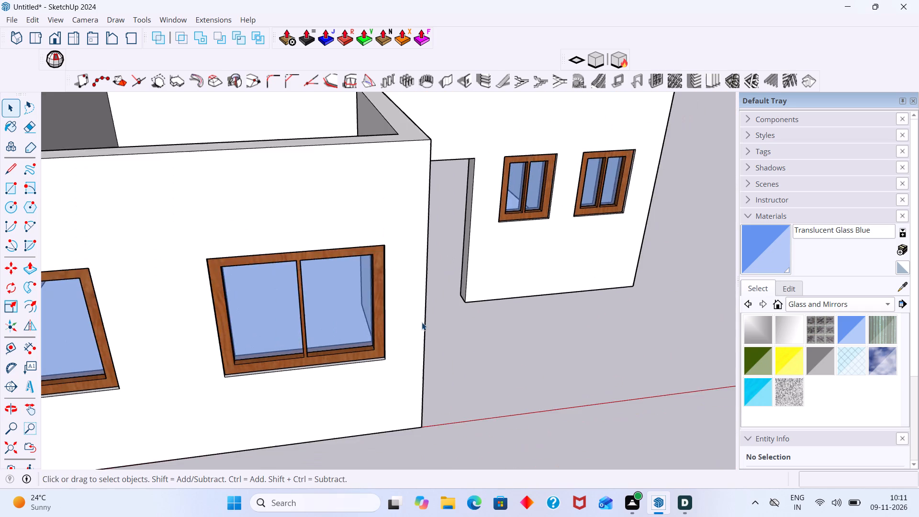
scroll(422, 322, "down", 2)
middle_click_drag(435, 296, 363, 280)
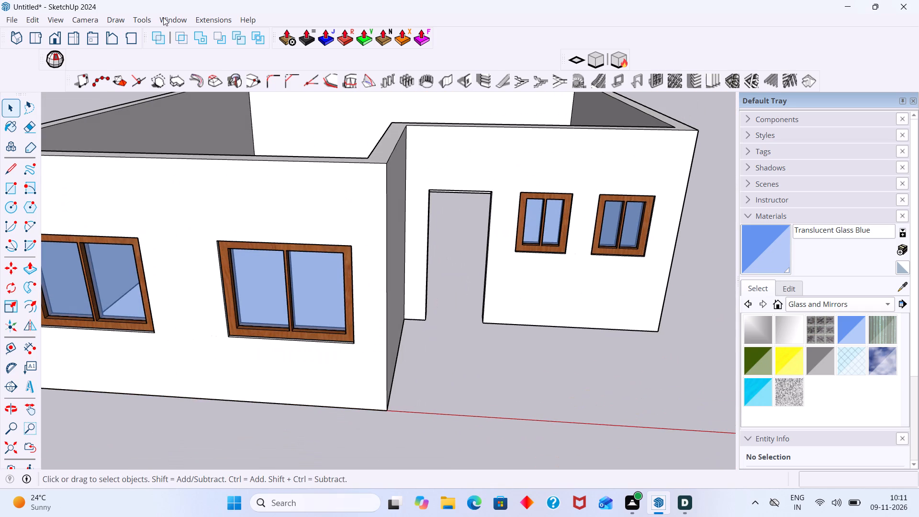
Search the 3D Warehouse for "door".
left_click(163, 17)
left_click(185, 146)
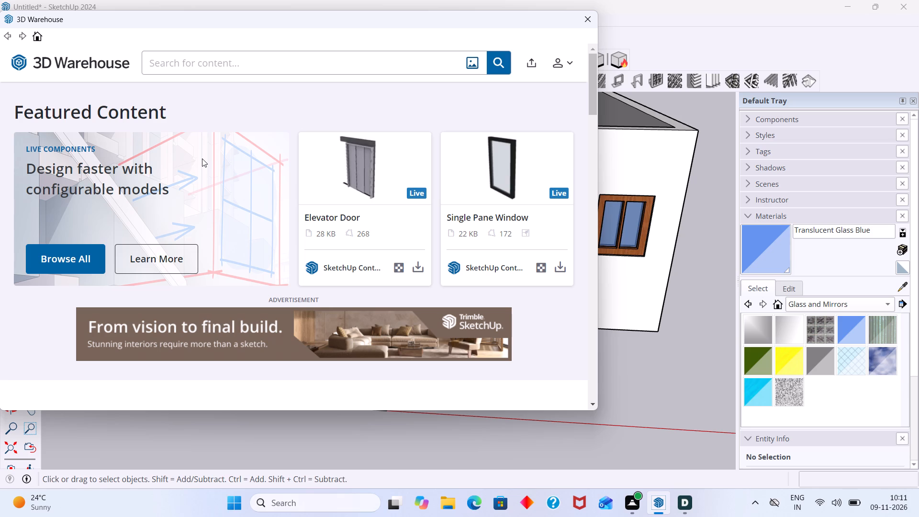
scroll(380, 192, "down", 3)
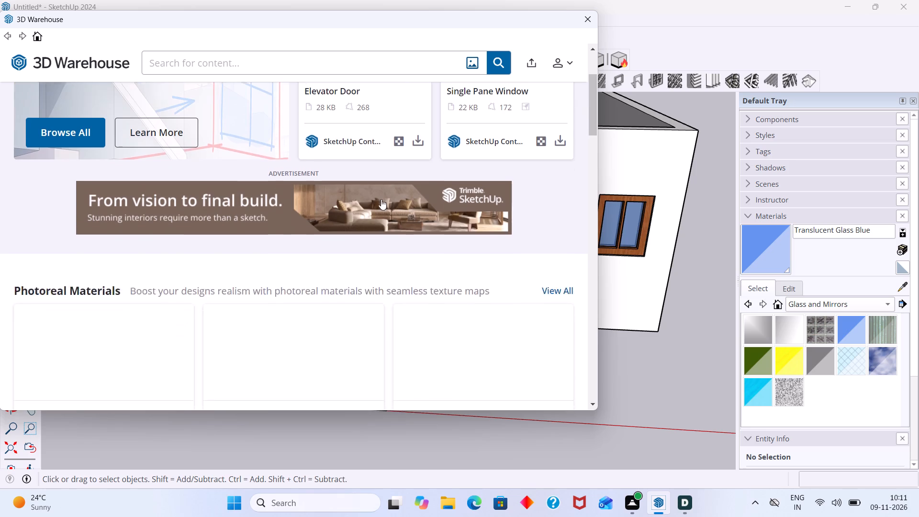
scroll(381, 199, "down", 2)
left_click(314, 68)
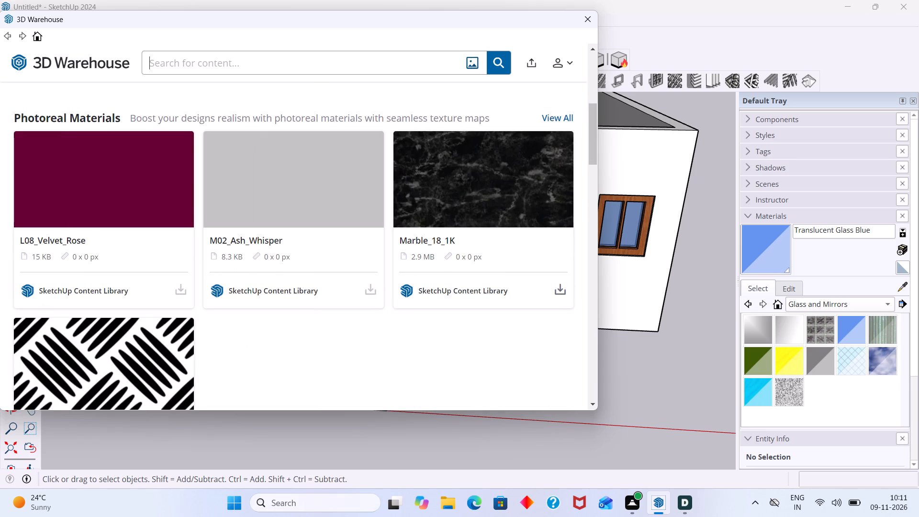
type("doo")
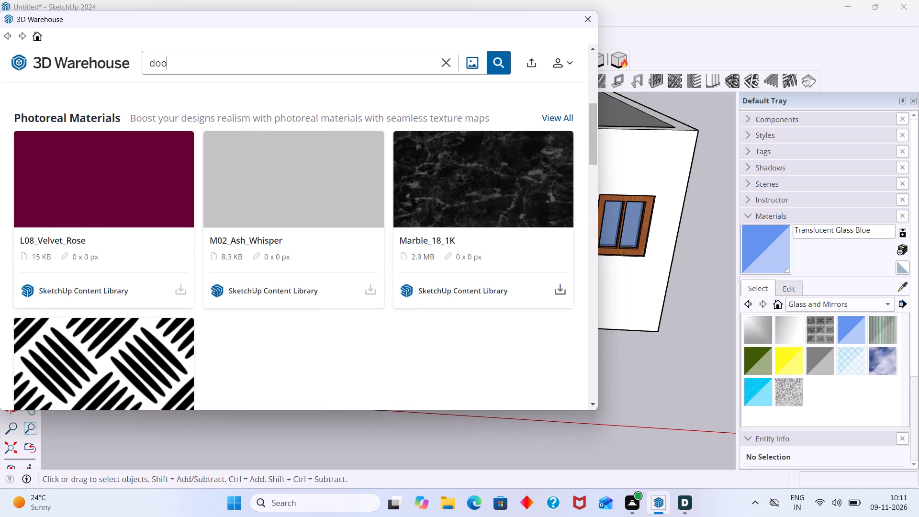
key("r")
left_click(497, 72)
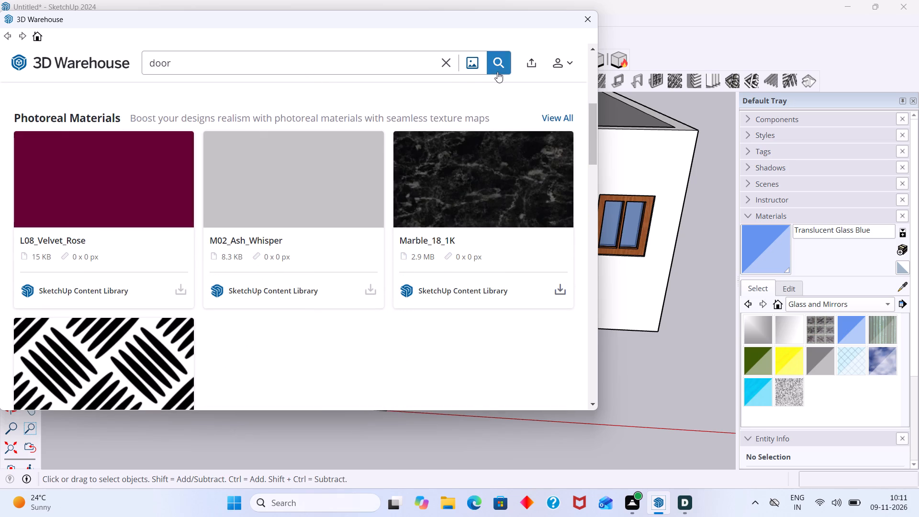
Download the brown wooden model titled DOOR (1.2 MB) directly into the scene and place it on open ground beside the house.
scroll(537, 231, "down", 4)
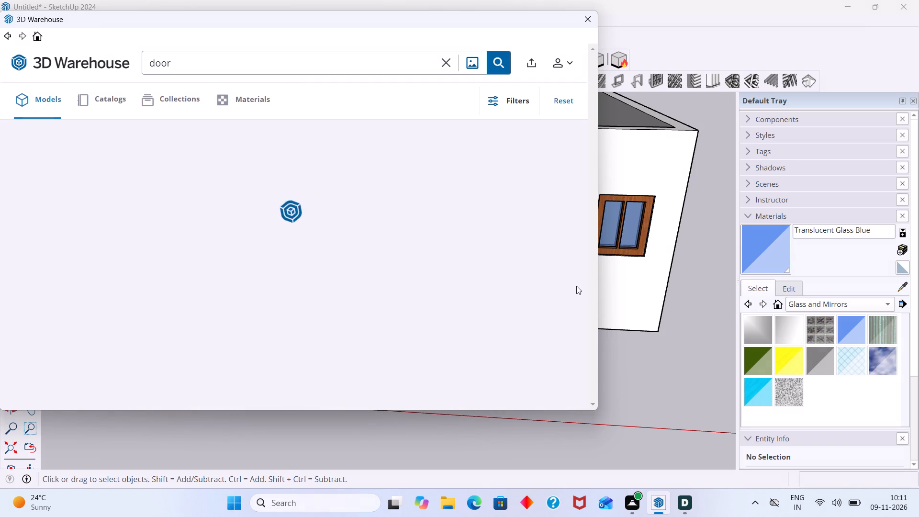
scroll(613, 297, "down", 6)
middle_click_drag(635, 308, 461, 275, "shift")
middle_click_drag(597, 274, 472, 251, "shift")
scroll(626, 241, "down", 10)
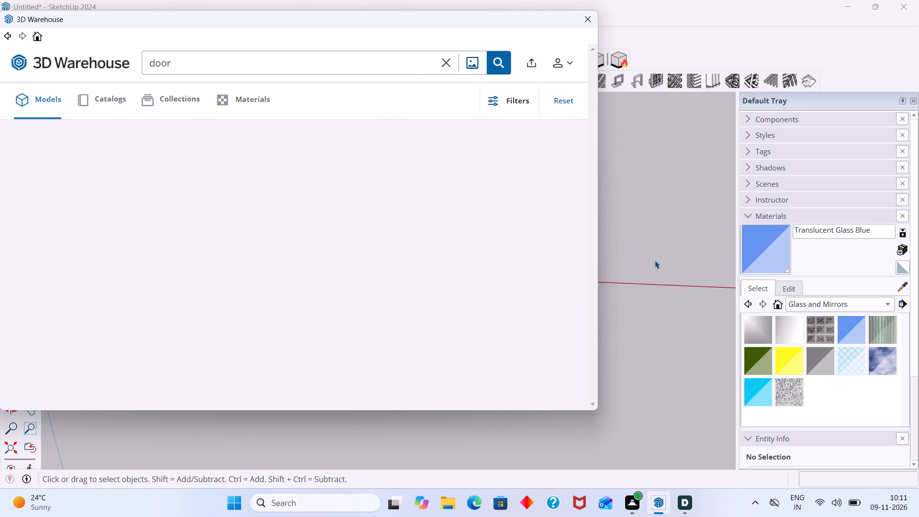
middle_click_drag(642, 208, 543, 254, "shift")
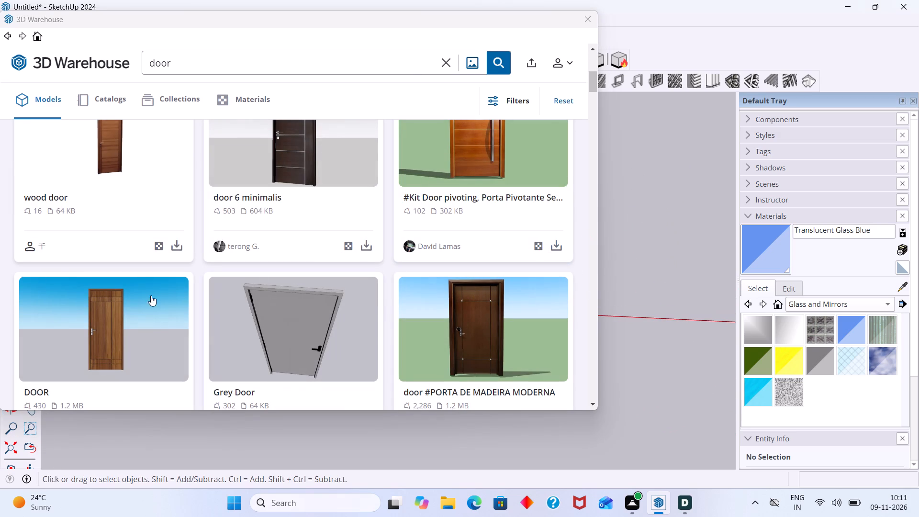
left_click_drag(108, 332, 133, 342)
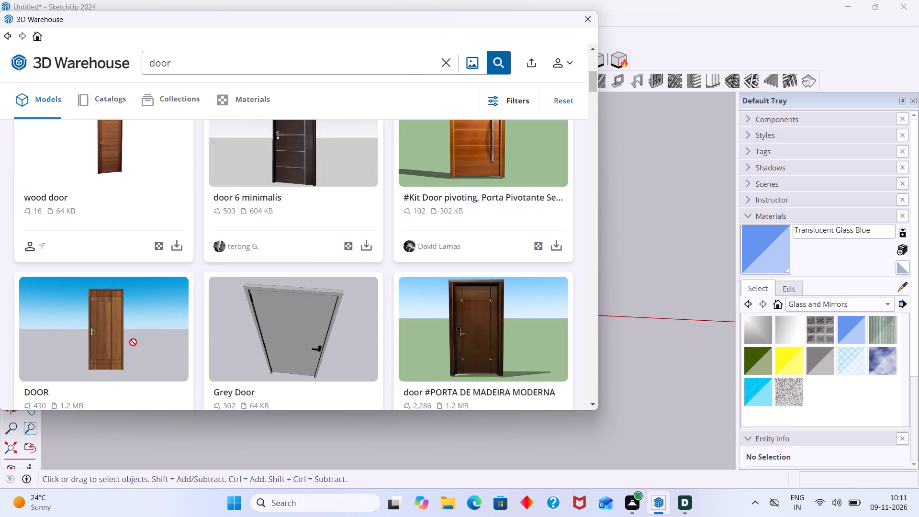
left_click_drag(133, 342, 677, 274)
scroll(114, 350, "down", 3)
left_click(178, 265)
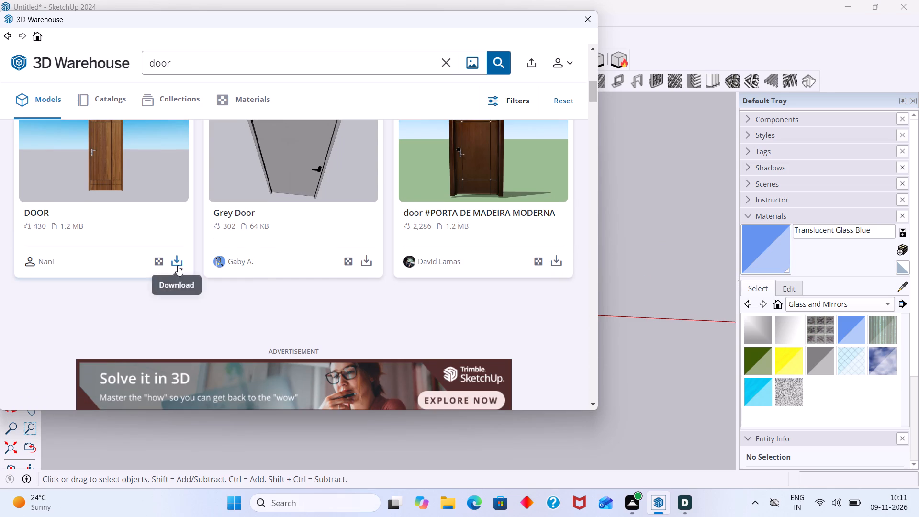
left_click(242, 229)
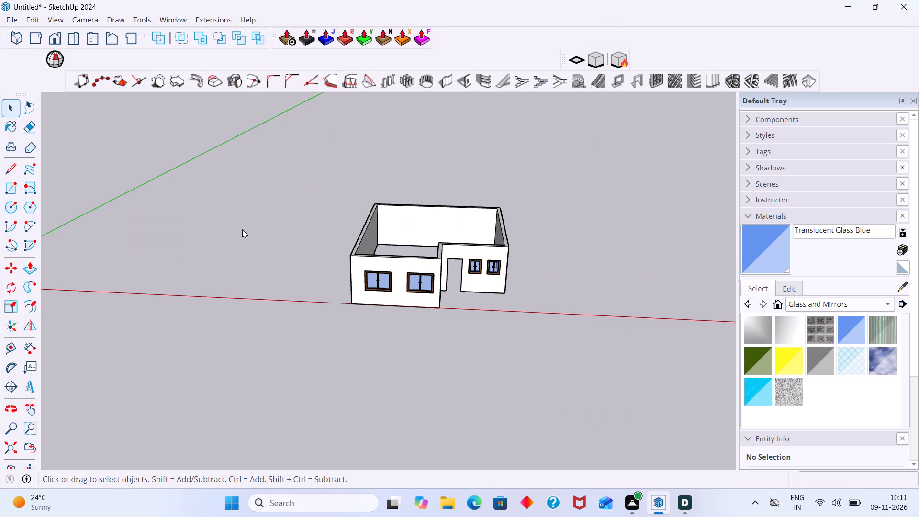
left_click(301, 246)
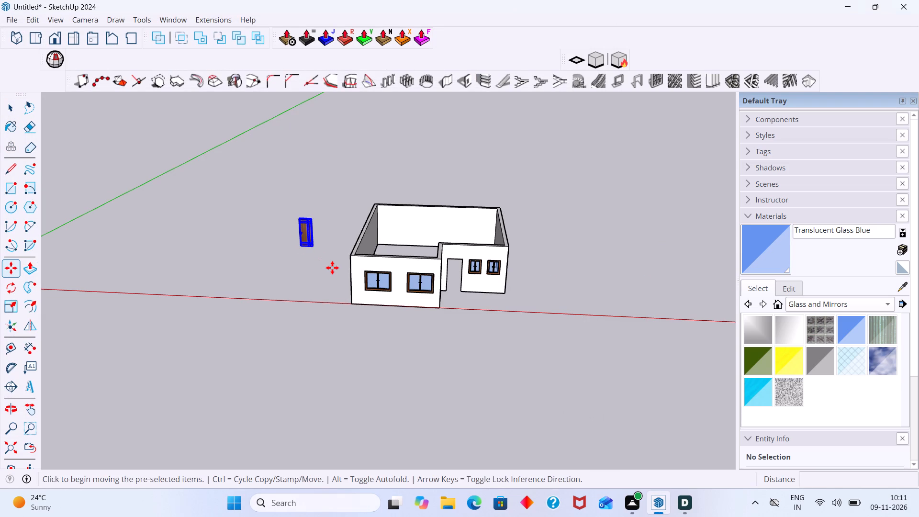
Examine the ground-floor entrance in the facade reference image and compare it with the house model.
key("space")
scroll(464, 303, "up", 3)
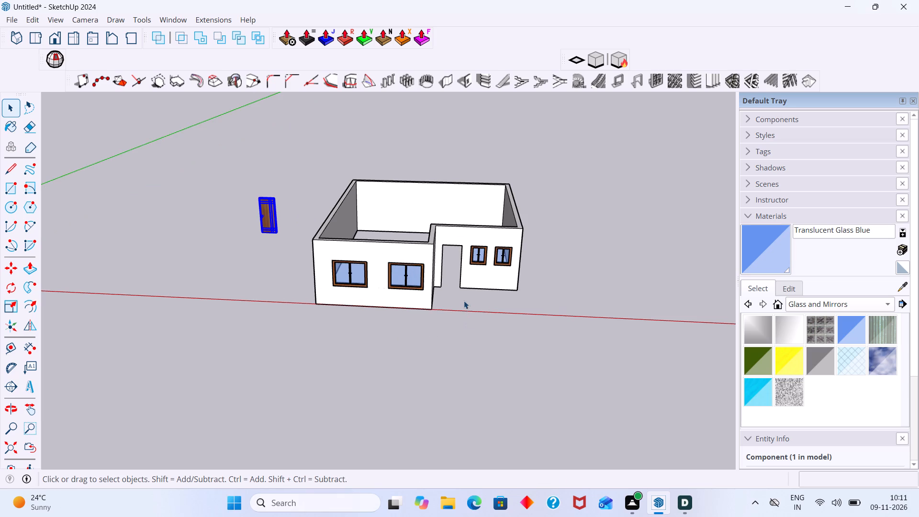
scroll(458, 293, "down", 5)
middle_click_drag(476, 285, 270, 274, "shift")
scroll(451, 279, "down", 6)
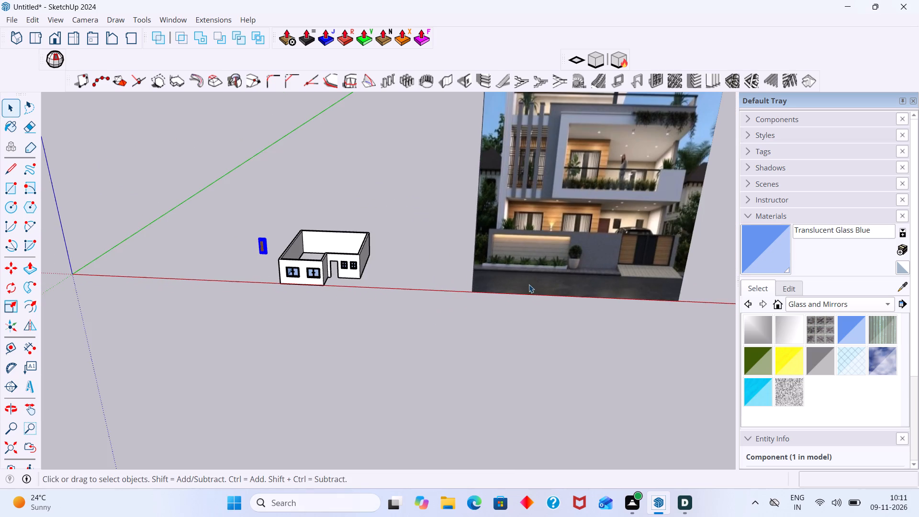
scroll(609, 236, "up", 14)
middle_click_drag(592, 232, 540, 236)
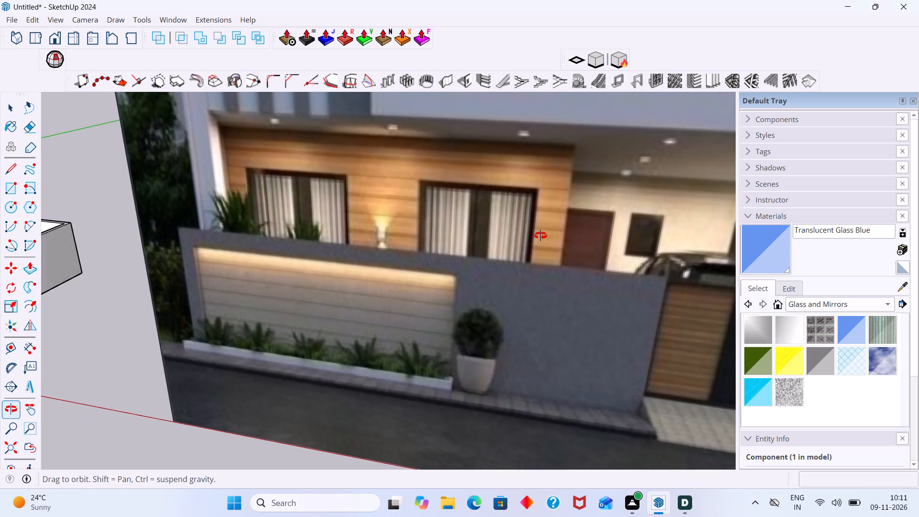
middle_click_drag(540, 236, 577, 237)
scroll(562, 247, "down", 14)
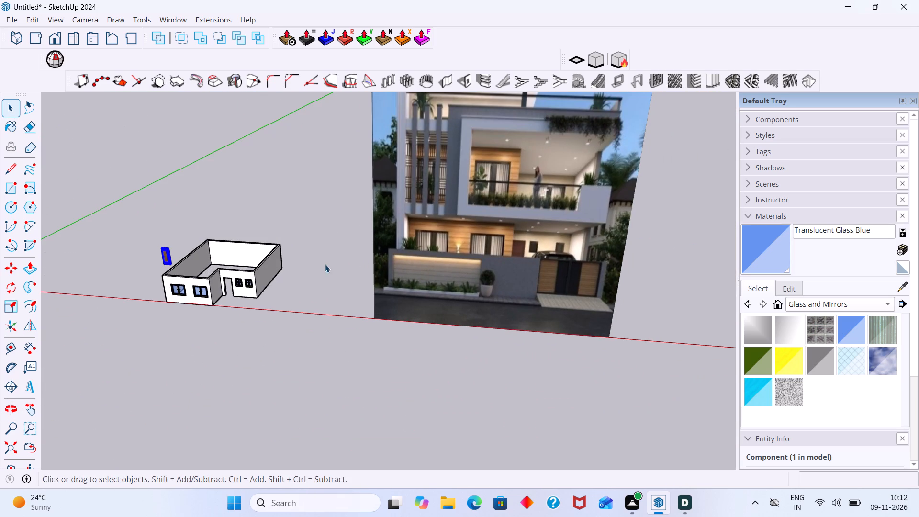
middle_click_drag(325, 264, 666, 236, "shift")
Move the wooden door by its lower corner from the open ground to just in front of the entrance opening.
scroll(487, 211, "up", 18)
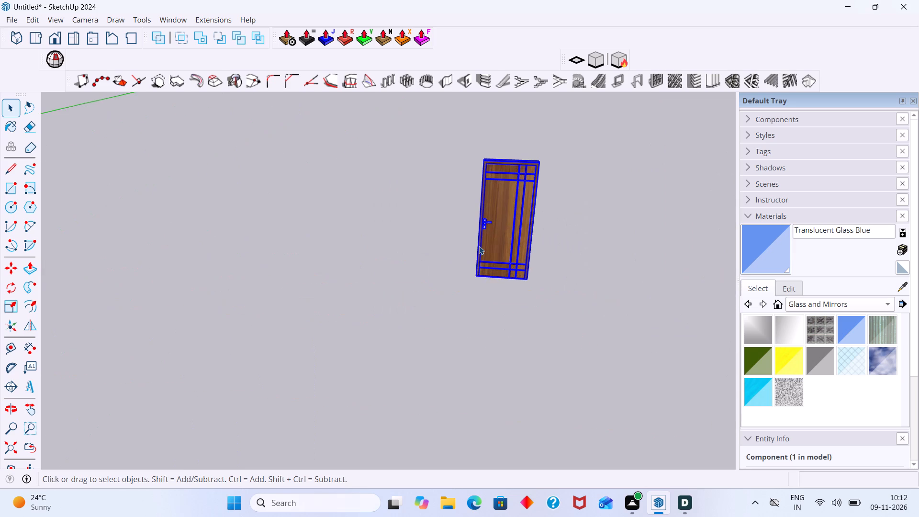
scroll(479, 246, "up", 3)
left_click(449, 298)
left_click(482, 258)
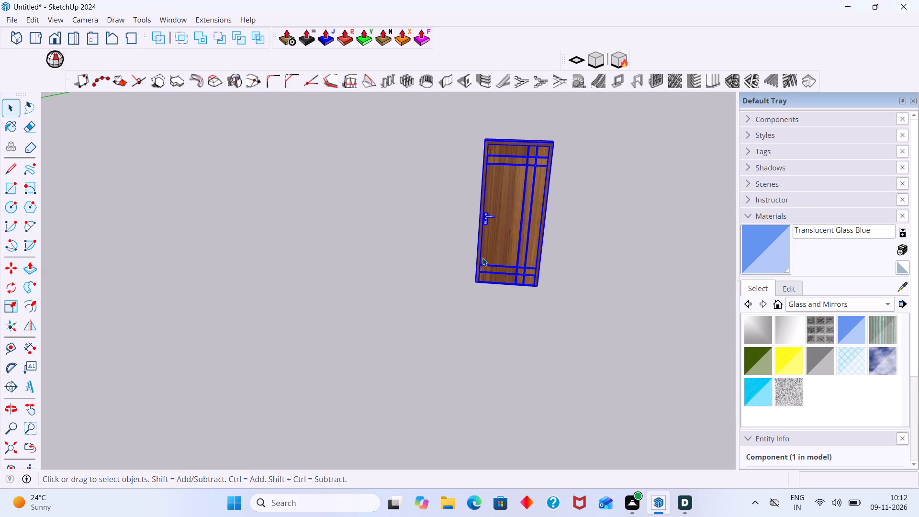
key("m")
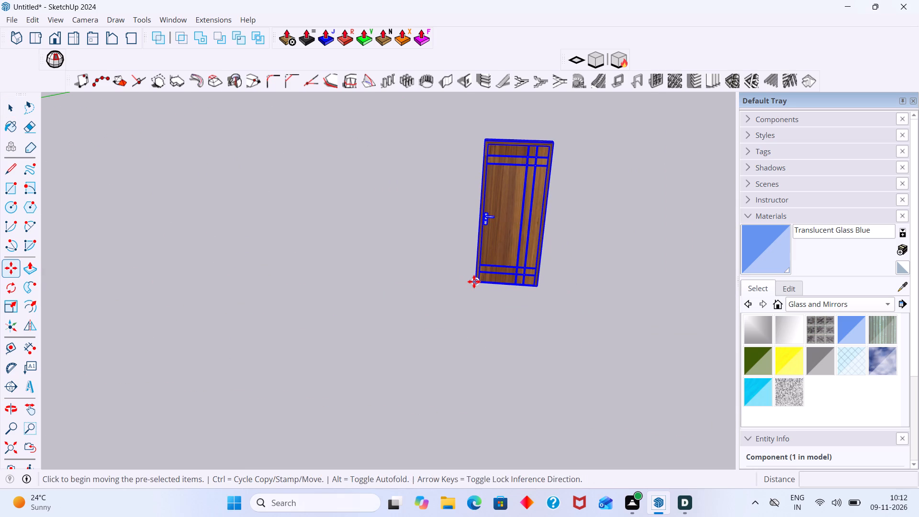
left_click(474, 281)
scroll(520, 295, "down", 5)
middle_click_drag(522, 307, 380, 260)
scroll(448, 272, "down", 7)
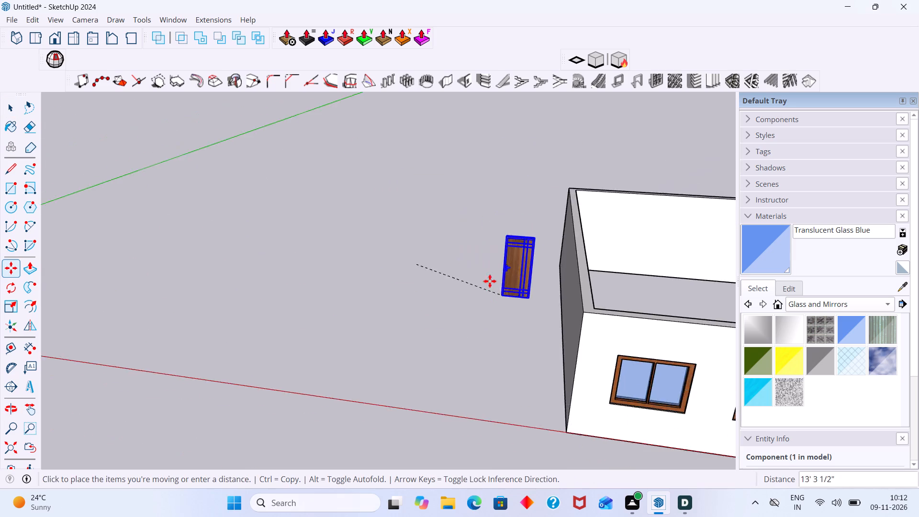
scroll(490, 281, "down", 3)
middle_click_drag(524, 325, 335, 263, "shift")
scroll(487, 294, "up", 9)
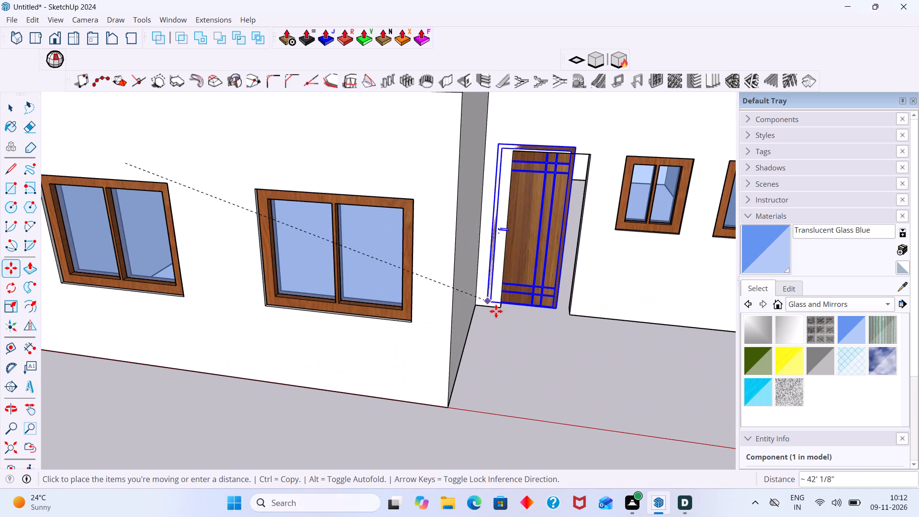
scroll(504, 325, "down", 3)
middle_click_drag(508, 335, 432, 305, "shift")
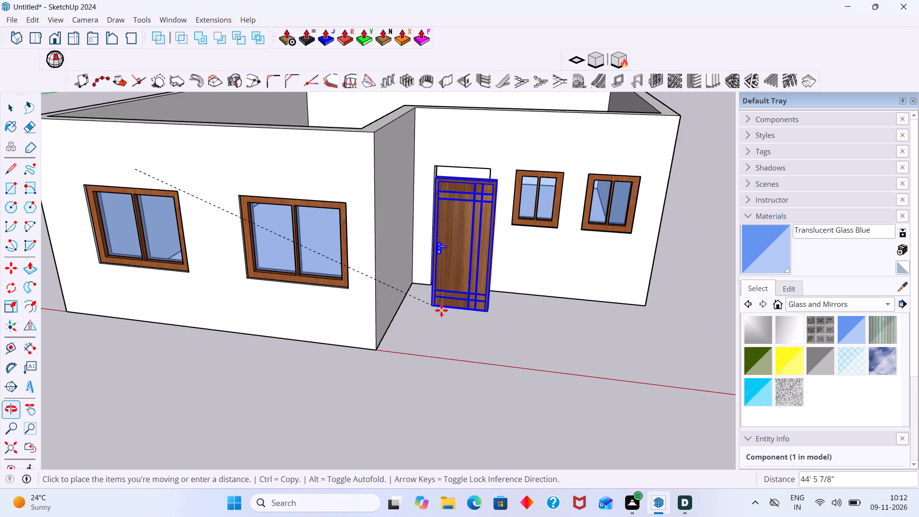
scroll(450, 304, "up", 4)
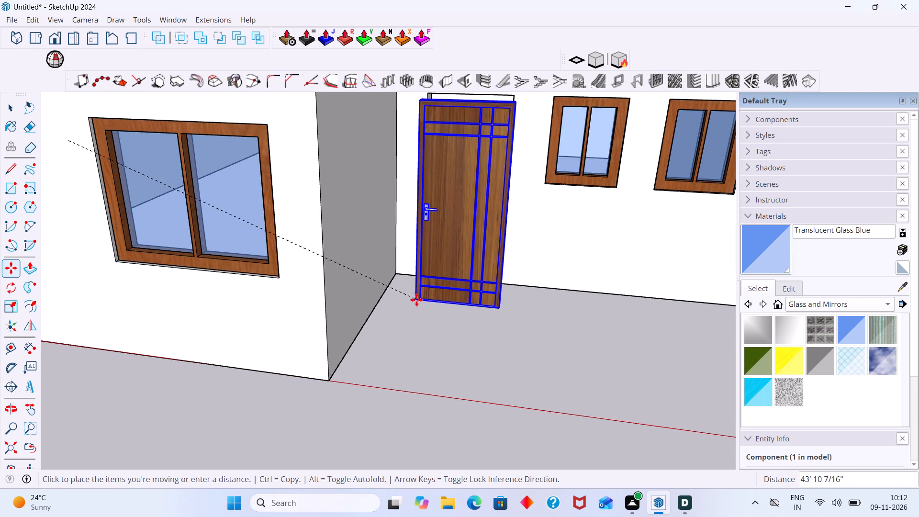
left_click(418, 299)
Move the door about 2' 4 1/2" into the entrance opening, using the bottom side edge of its frame to seat it against the jamb.
middle_click_drag(410, 299, 494, 367)
scroll(493, 374, "up", 1)
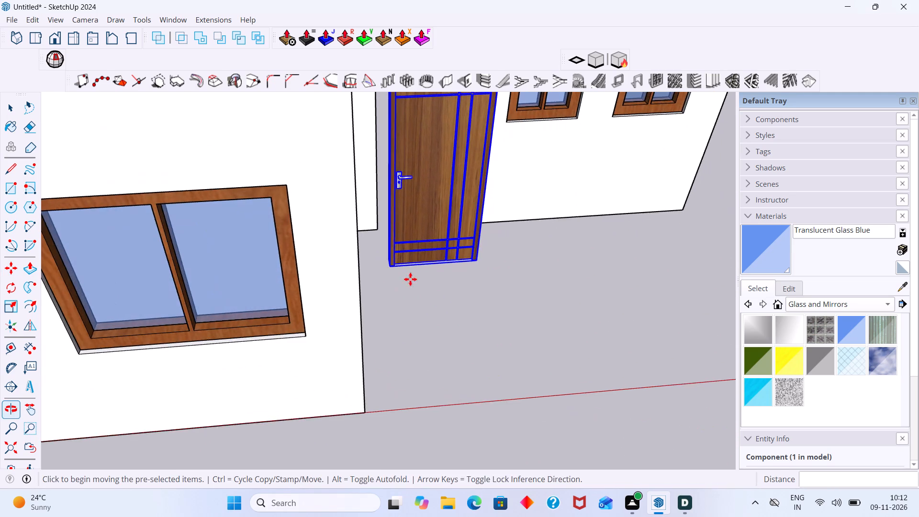
scroll(408, 273, "up", 17)
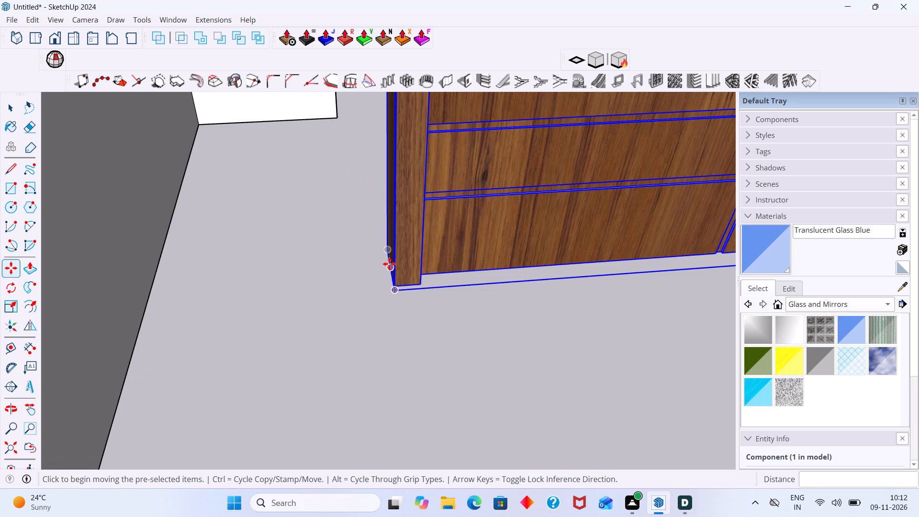
left_click(389, 267)
middle_click_drag(374, 161, 339, 187)
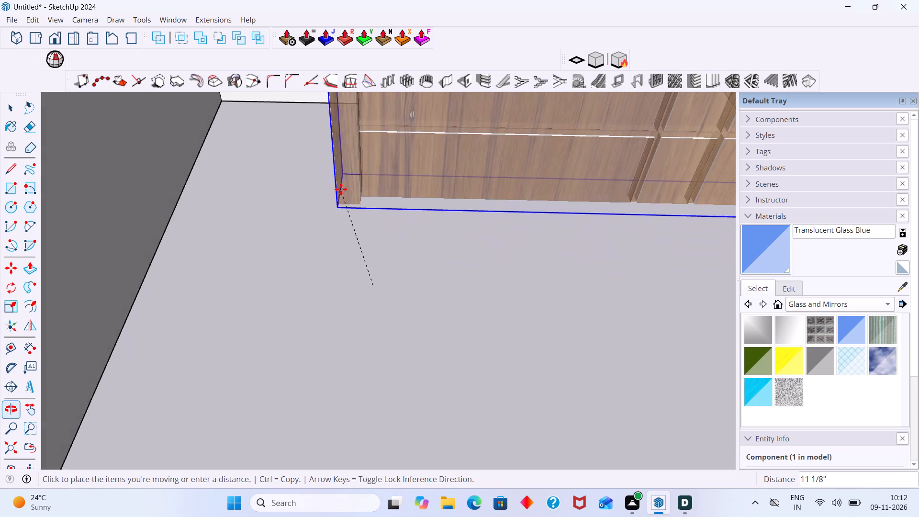
scroll(341, 189, "down", 5)
middle_click_drag(352, 203, 385, 342, "shift")
scroll(388, 211, "up", 7)
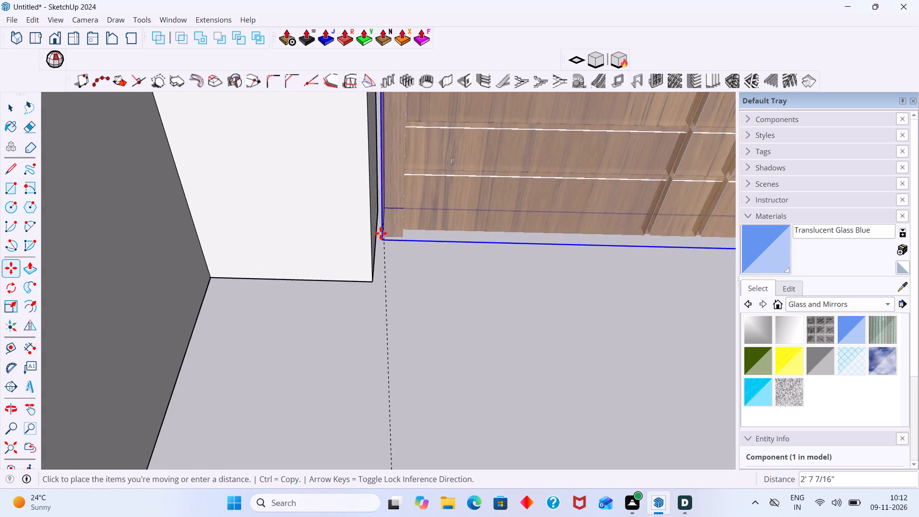
scroll(381, 233, "up", 10)
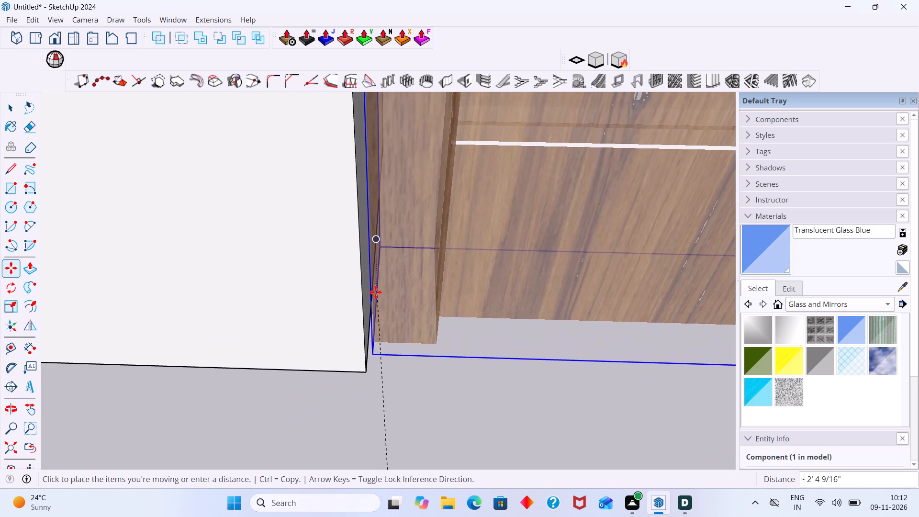
middle_click_drag(371, 300, 291, 271)
scroll(291, 271, "up", 1)
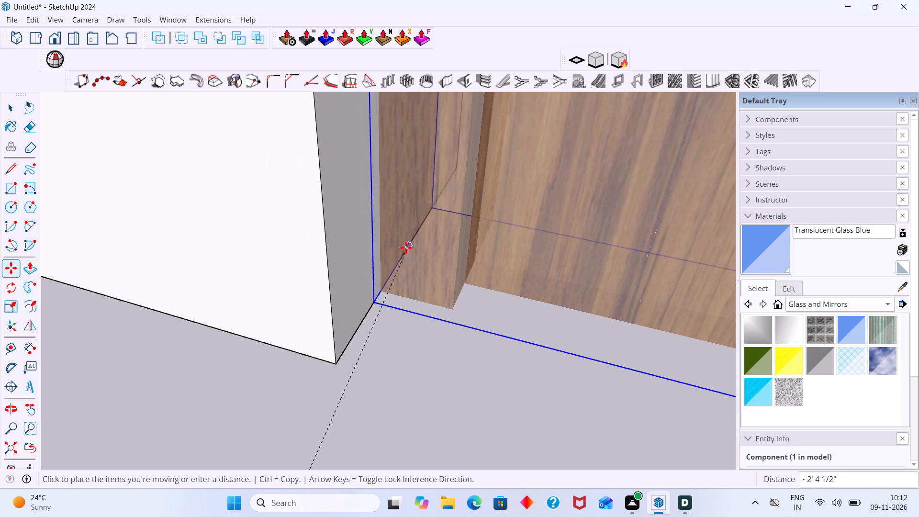
left_click(406, 247)
key("space")
scroll(403, 258, "down", 10)
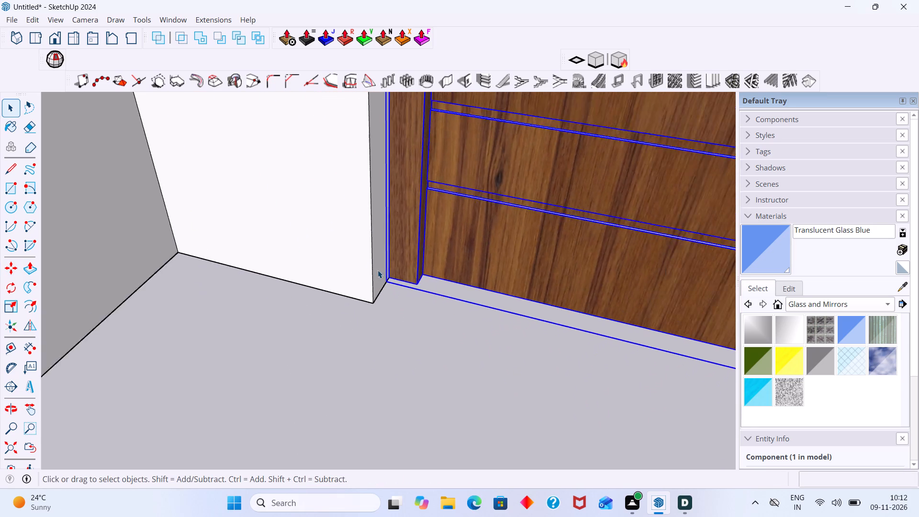
scroll(378, 270, "down", 6)
left_click(376, 338)
Examine the fitted door and compare the house's front with the ground floor of the facade reference image.
scroll(375, 329, "down", 13)
middle_click_drag(417, 336, 464, 321)
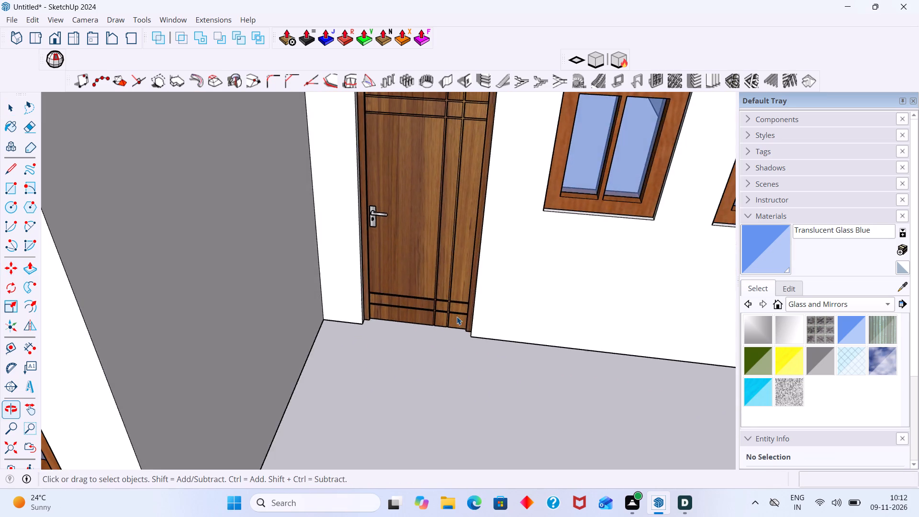
scroll(457, 316, "down", 7)
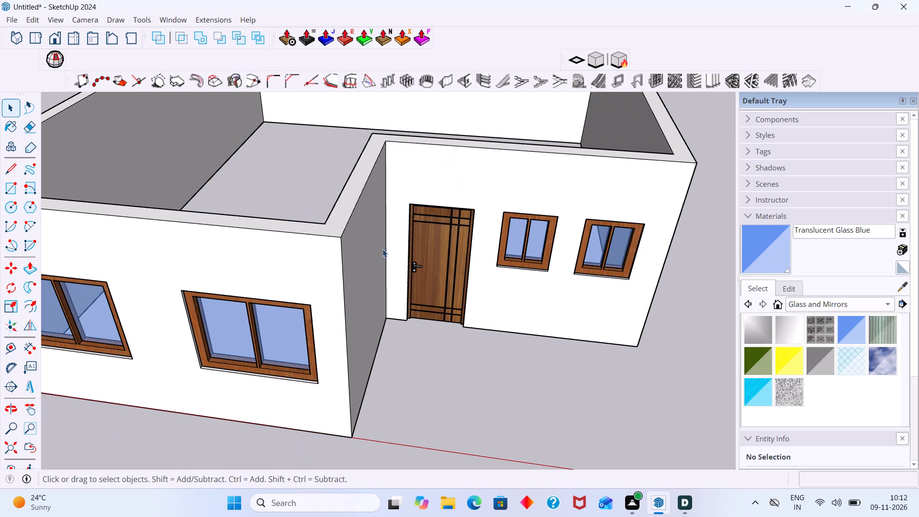
scroll(382, 241, "up", 6)
scroll(396, 241, "down", 19)
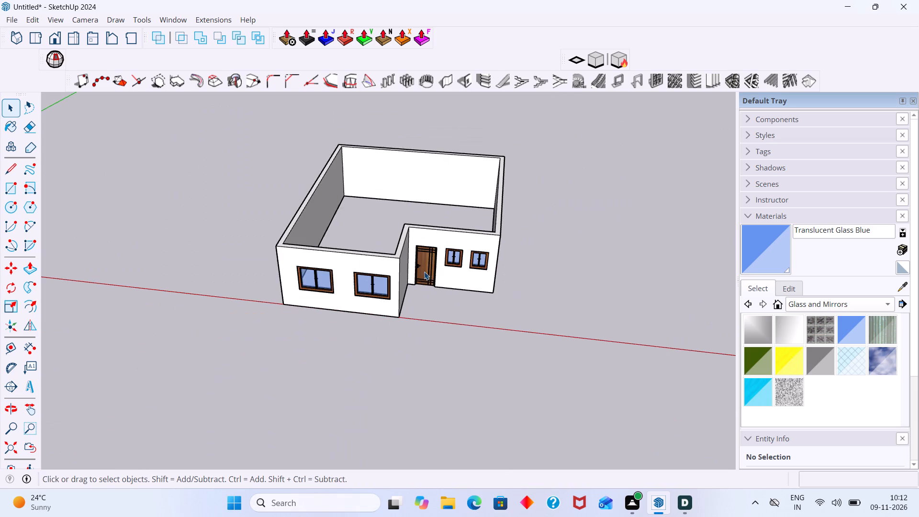
middle_click_drag(421, 268, 282, 251, "shift")
scroll(339, 255, "down", 6)
scroll(503, 282, "down", 3)
middle_click_drag(504, 274, 433, 274)
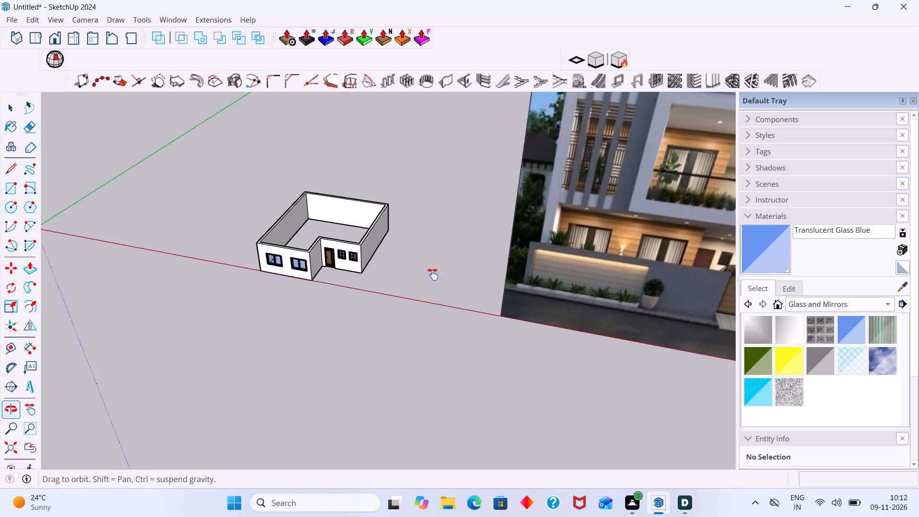
middle_click_drag(433, 274, 403, 281)
middle_click_drag(435, 288, 514, 259)
scroll(550, 217, "up", 1)
middle_click_drag(550, 217, 446, 258, "shift")
scroll(562, 242, "up", 2)
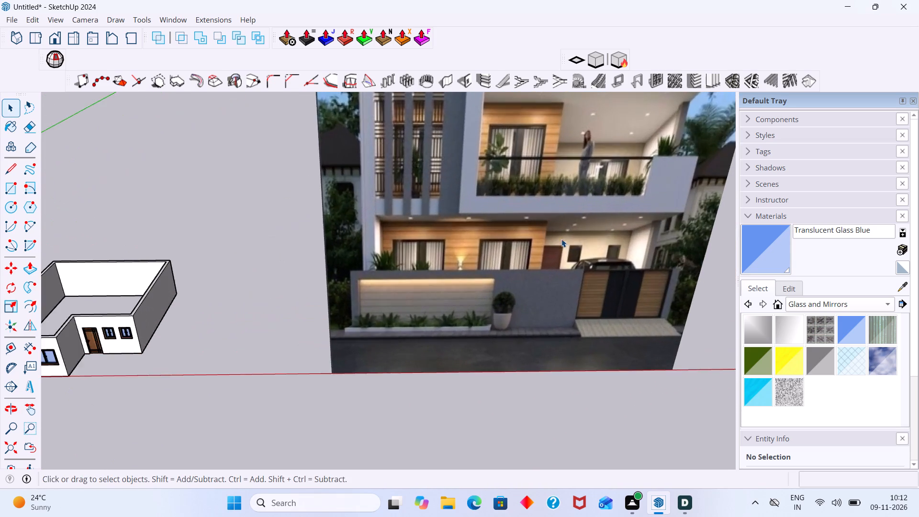
scroll(561, 239, "up", 5)
middle_click_drag(535, 235, 369, 208)
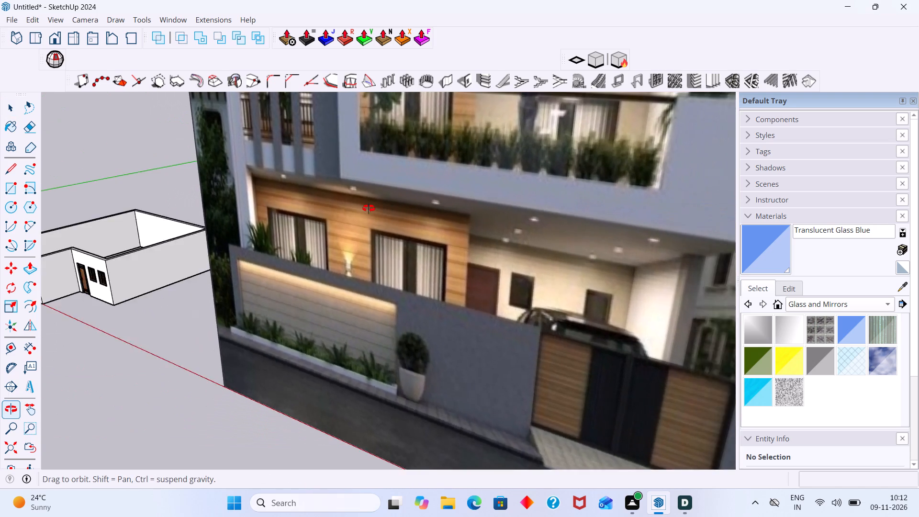
middle_click_drag(369, 208, 439, 225)
scroll(450, 240, "down", 6)
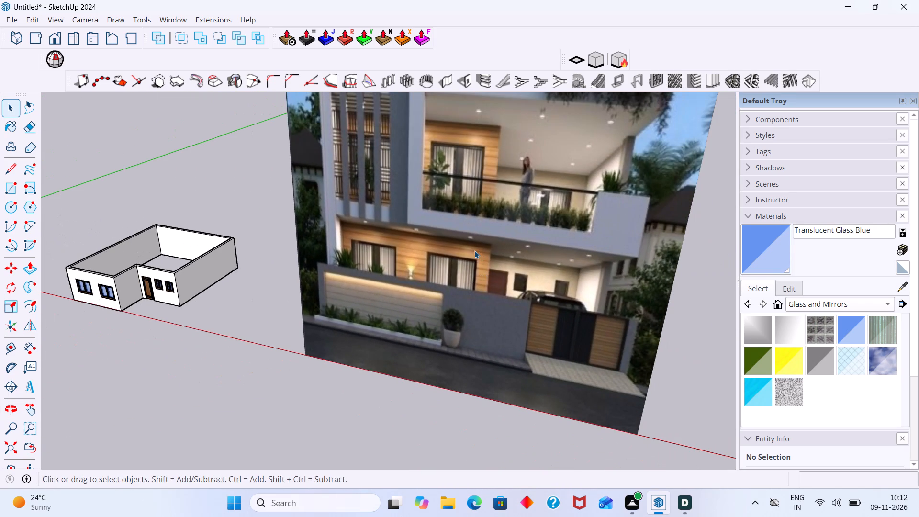
scroll(474, 250, "up", 2)
scroll(437, 263, "down", 3)
middle_click_drag(434, 270, 502, 270, "shift")
scroll(154, 289, "up", 1)
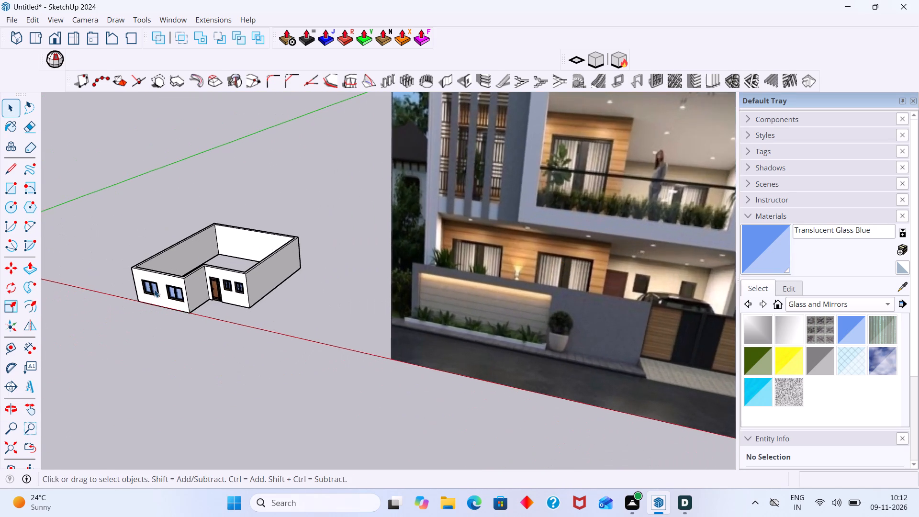
scroll(154, 289, "up", 2)
scroll(194, 291, "down", 3)
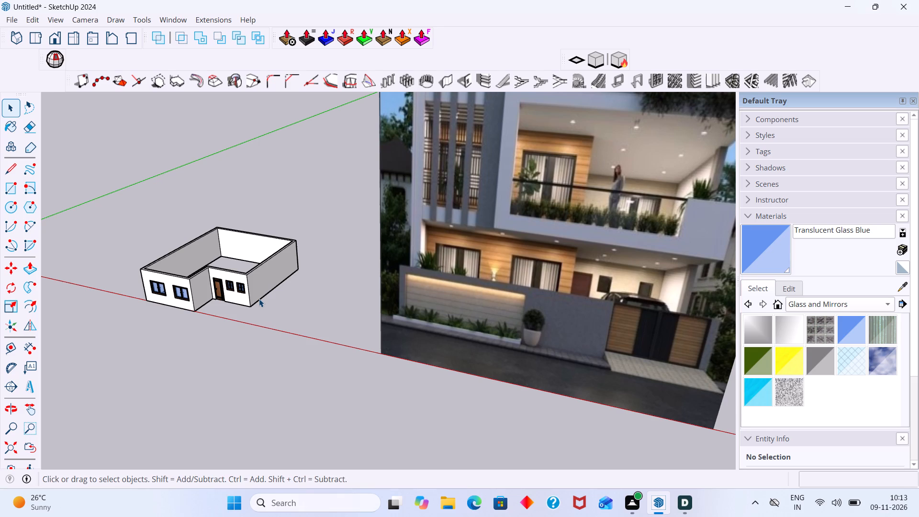
scroll(251, 300, "down", 3)
middle_click_drag(254, 311, 314, 326)
scroll(250, 290, "up", 2)
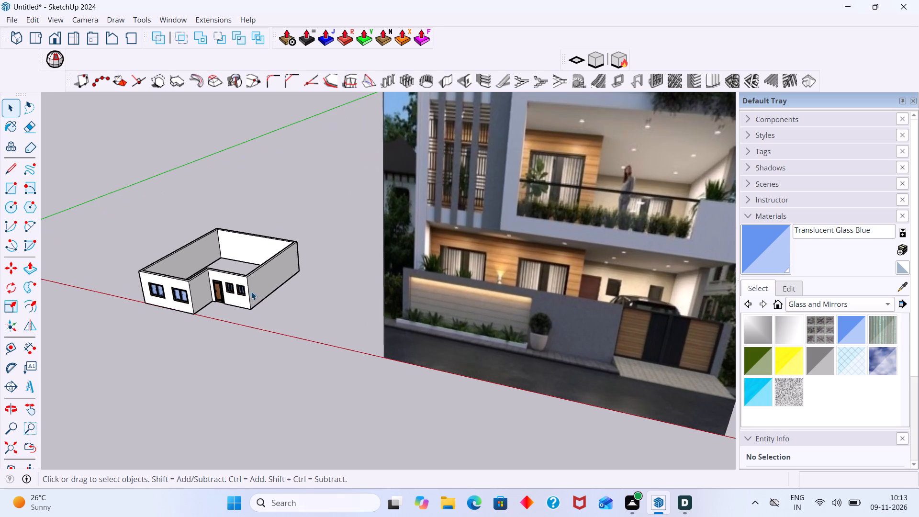
scroll(252, 292, "down", 2)
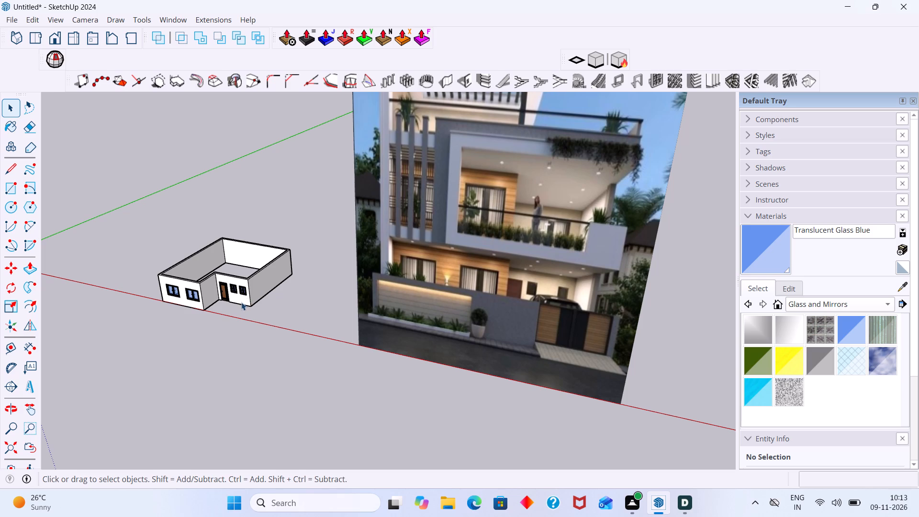
middle_click_drag(237, 303, 332, 321)
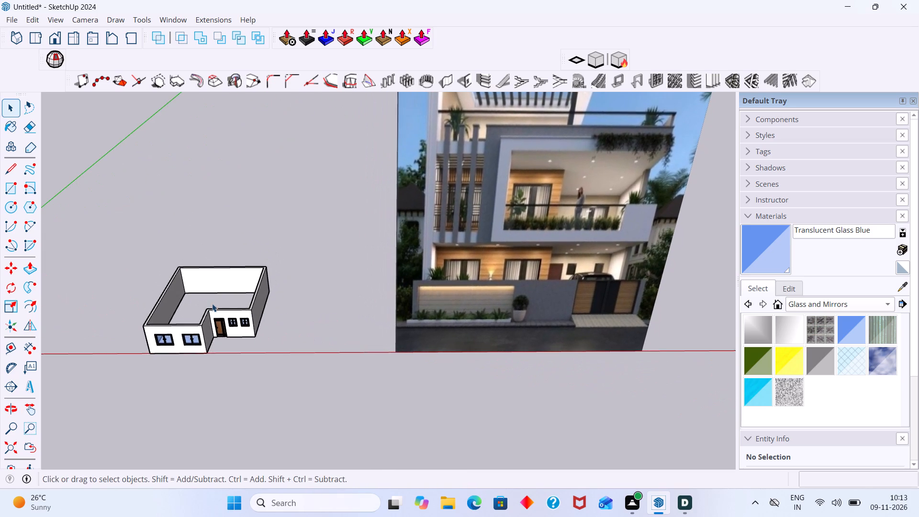
Cover the wall tops with two adjoining rectangles, about 35' by 17' over the larger window section and 26' 10" by 12' 11" over the door section.
scroll(179, 290, "up", 4)
key("r")
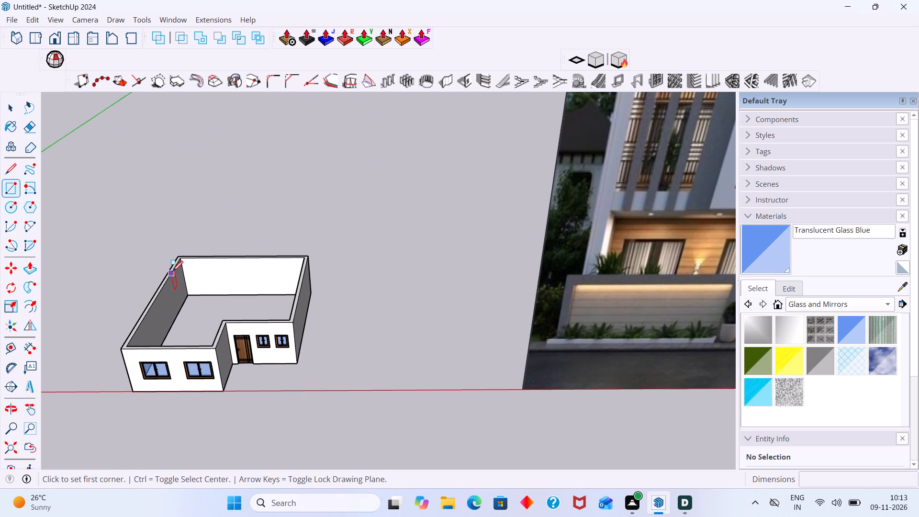
scroll(172, 268, "up", 6)
left_click(183, 247)
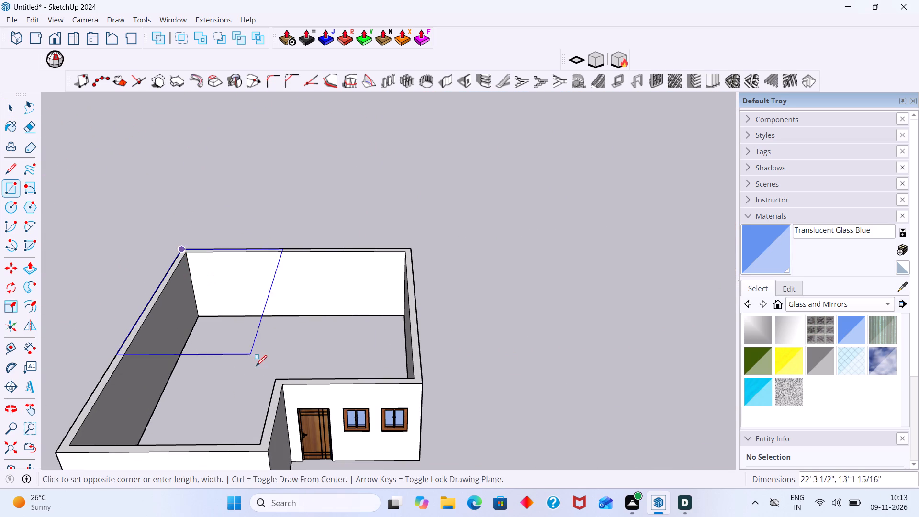
left_click(266, 453)
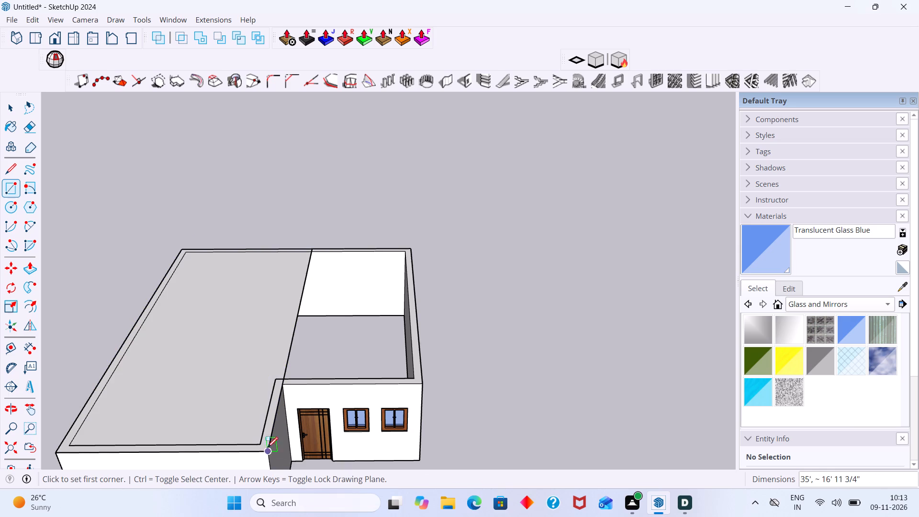
left_click(313, 247)
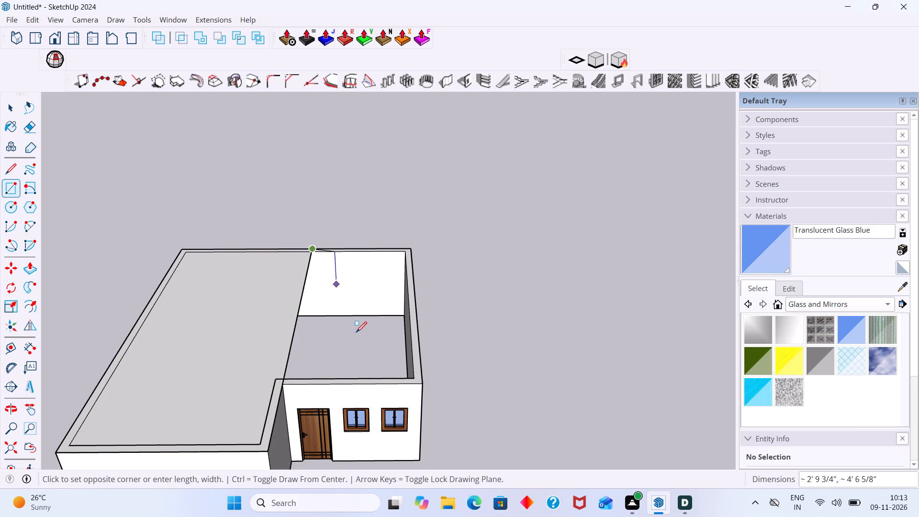
left_click(421, 385)
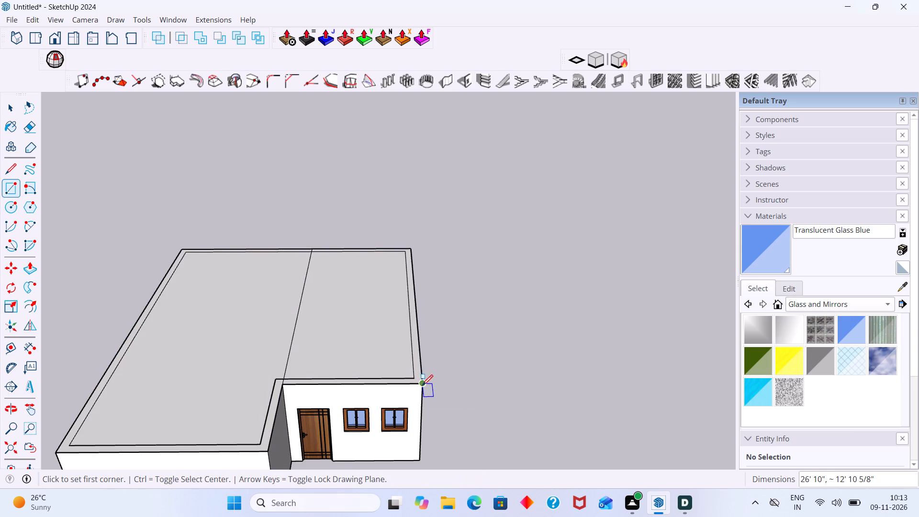
Erase the dividing line between the two roof rectangles, merging them into one face over the walls.
key("space")
key("e")
left_click_drag(349, 301, 287, 281)
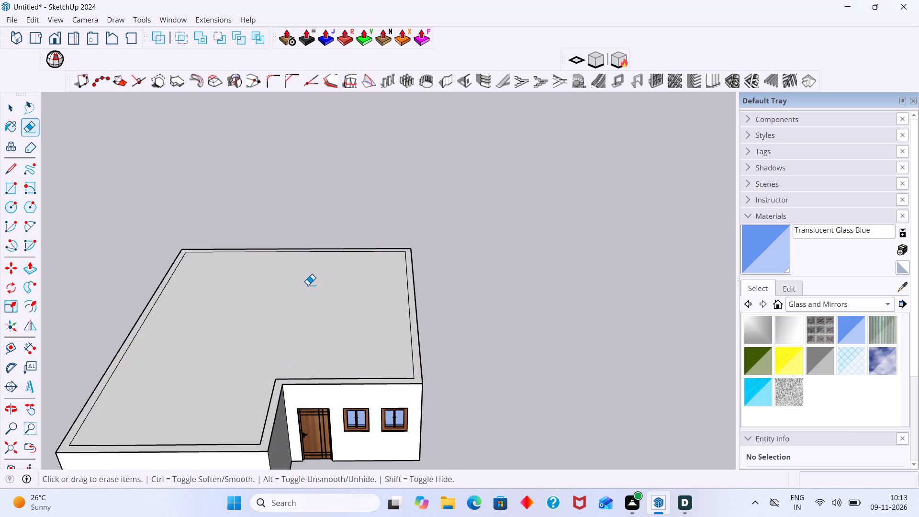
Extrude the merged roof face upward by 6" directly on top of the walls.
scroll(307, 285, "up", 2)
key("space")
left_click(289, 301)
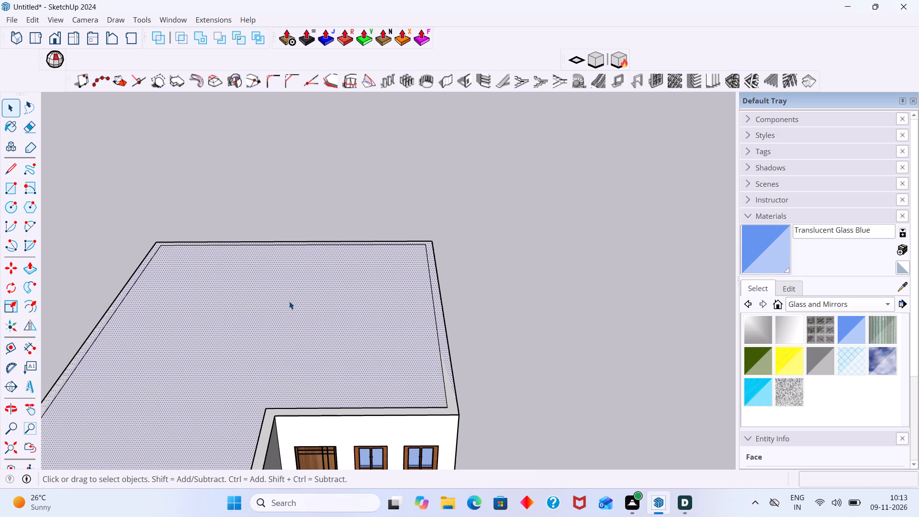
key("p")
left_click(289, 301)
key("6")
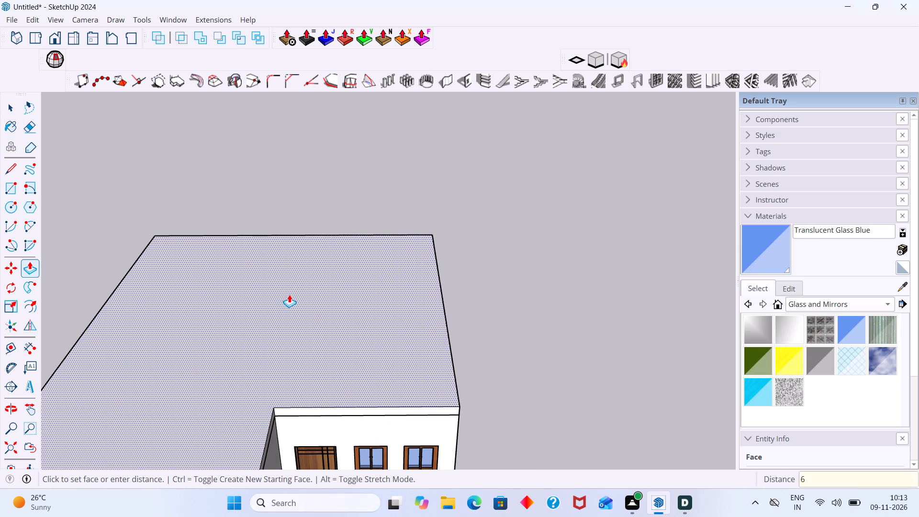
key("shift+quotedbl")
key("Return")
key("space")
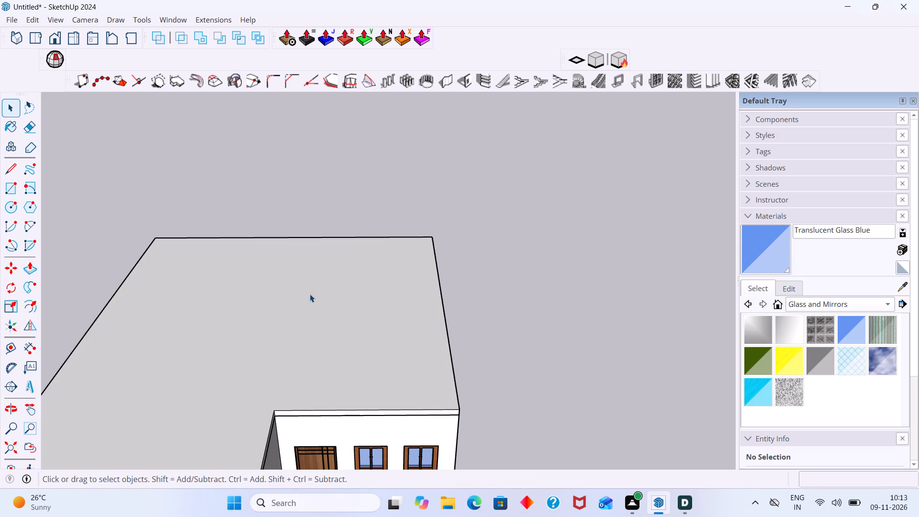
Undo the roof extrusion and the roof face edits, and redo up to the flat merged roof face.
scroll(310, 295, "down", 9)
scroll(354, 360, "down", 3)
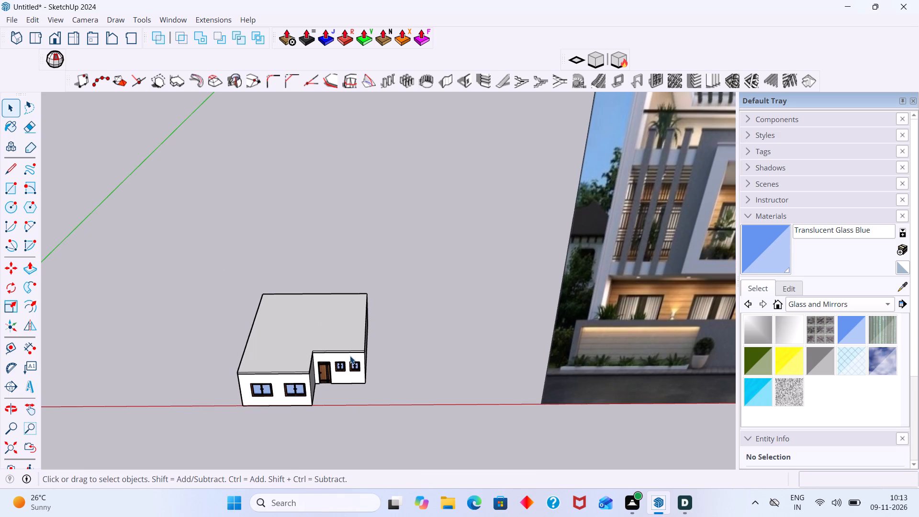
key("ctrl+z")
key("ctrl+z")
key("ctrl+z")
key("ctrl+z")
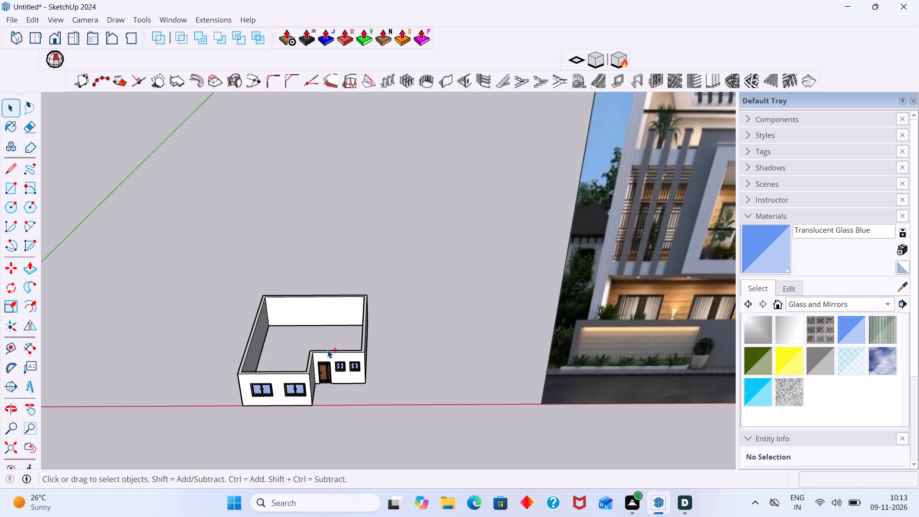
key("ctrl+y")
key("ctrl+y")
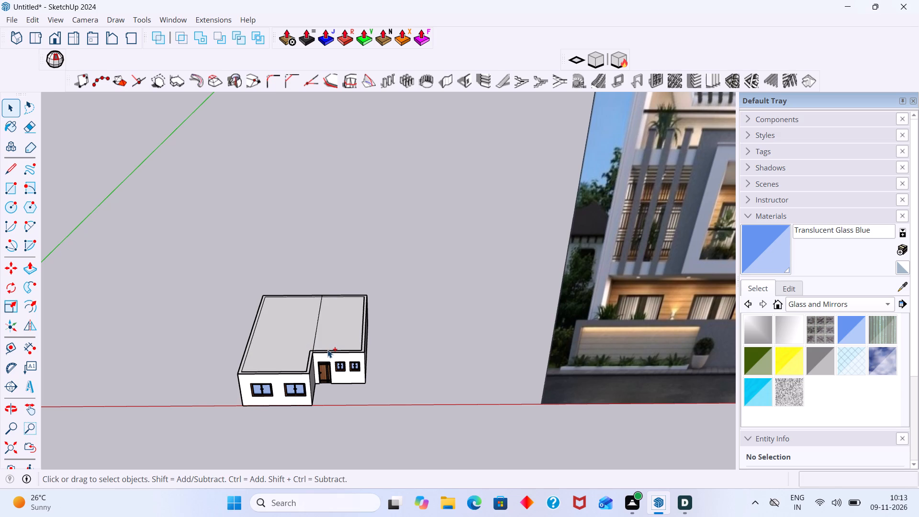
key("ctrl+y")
Group the flat merged roof face with its boundary edges and open the group for editing.
double_click(332, 339)
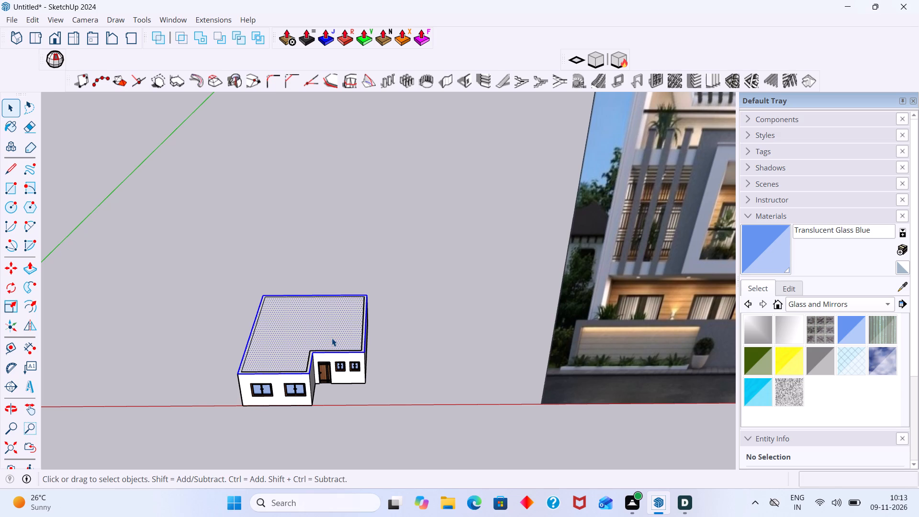
right_click(332, 338)
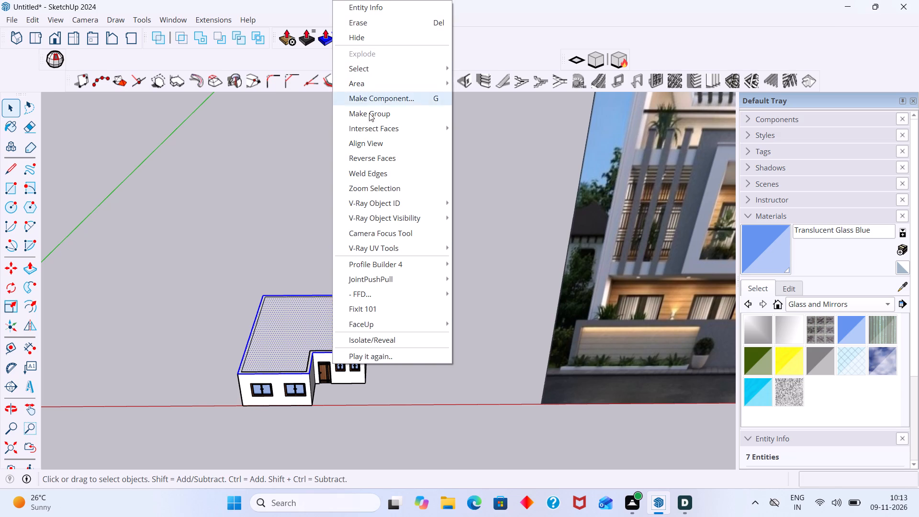
left_click(371, 116)
triple_click(302, 326)
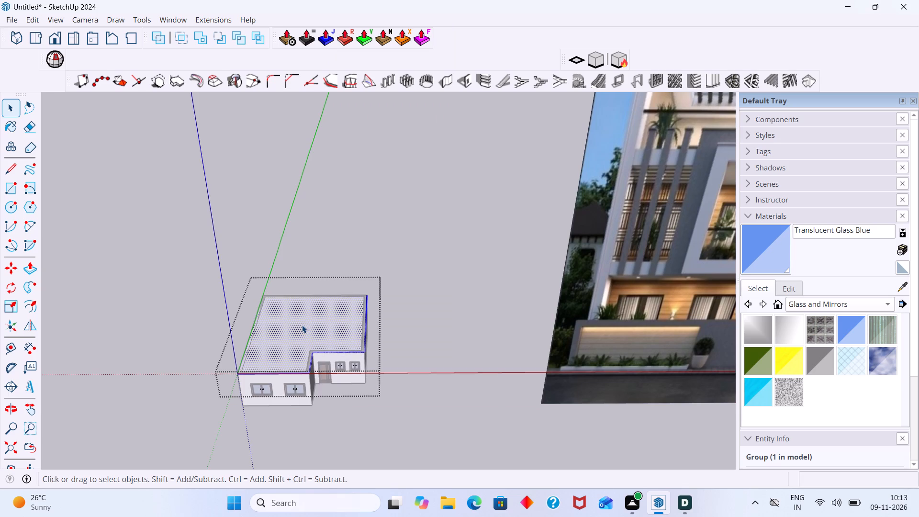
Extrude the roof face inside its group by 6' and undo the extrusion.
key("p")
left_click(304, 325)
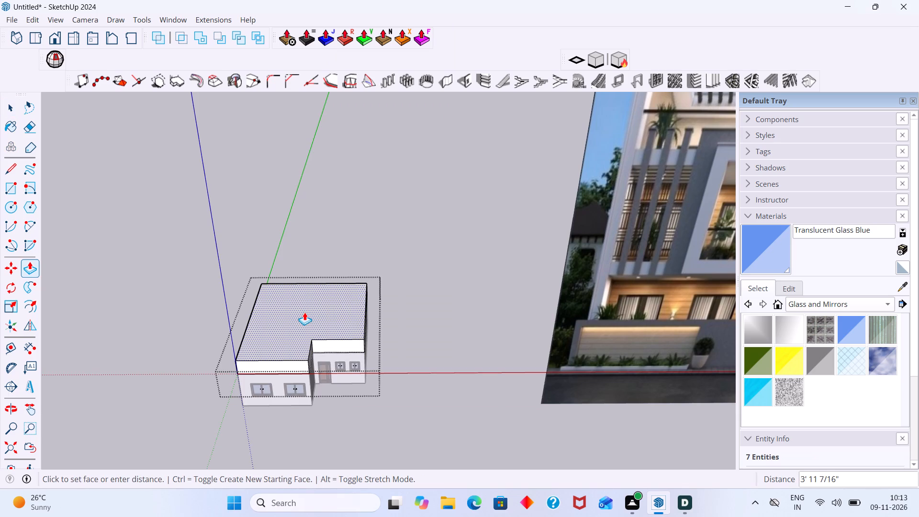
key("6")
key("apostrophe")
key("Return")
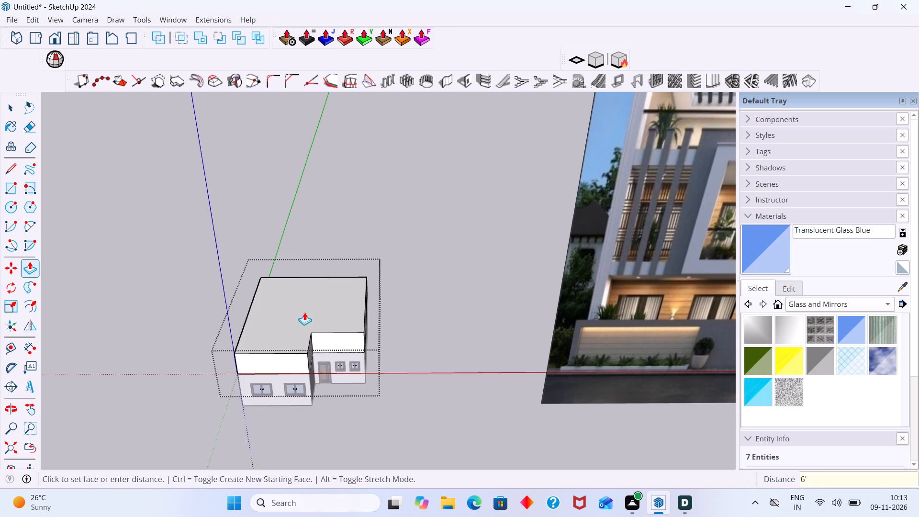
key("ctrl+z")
Extrude the roof face inside its group upward by 6" and close the group.
left_click(304, 315)
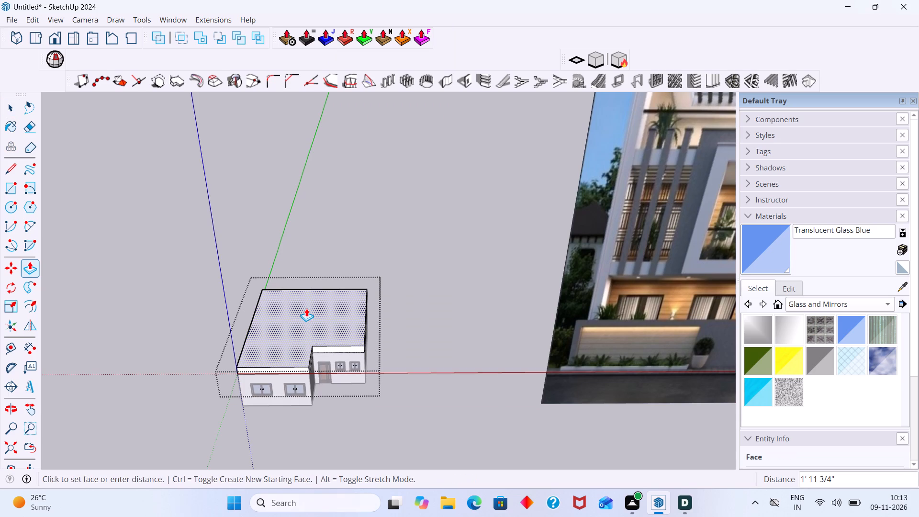
key("6")
key("shift+quotedbl")
key("Return")
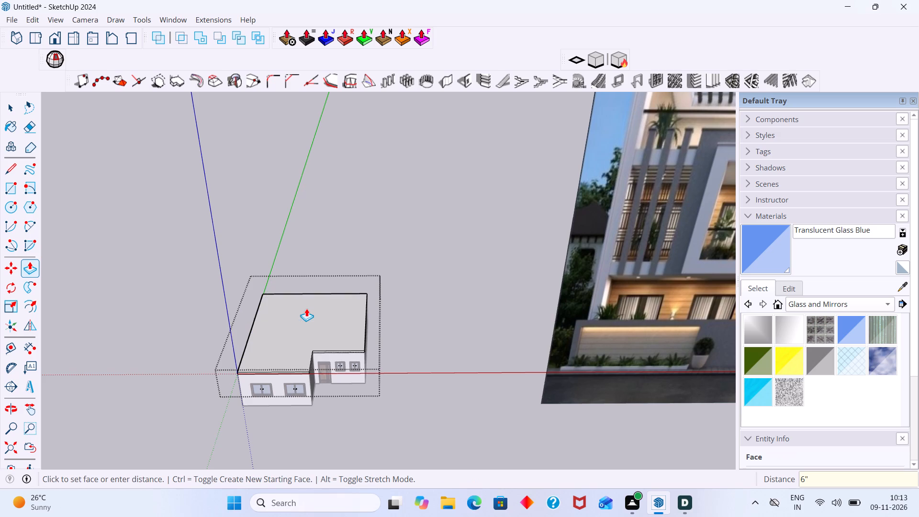
key("space")
left_click(390, 247)
Examine the roofed house from the front and compare it with the slabs and overhangs in the facade reference image.
middle_click_drag(322, 363, 295, 326)
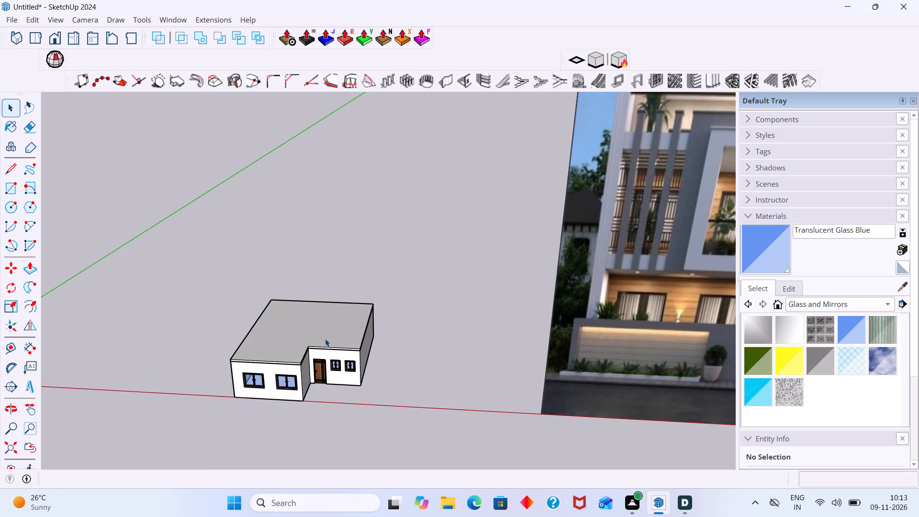
scroll(343, 346, "down", 4)
middle_click_drag(392, 342, 424, 385)
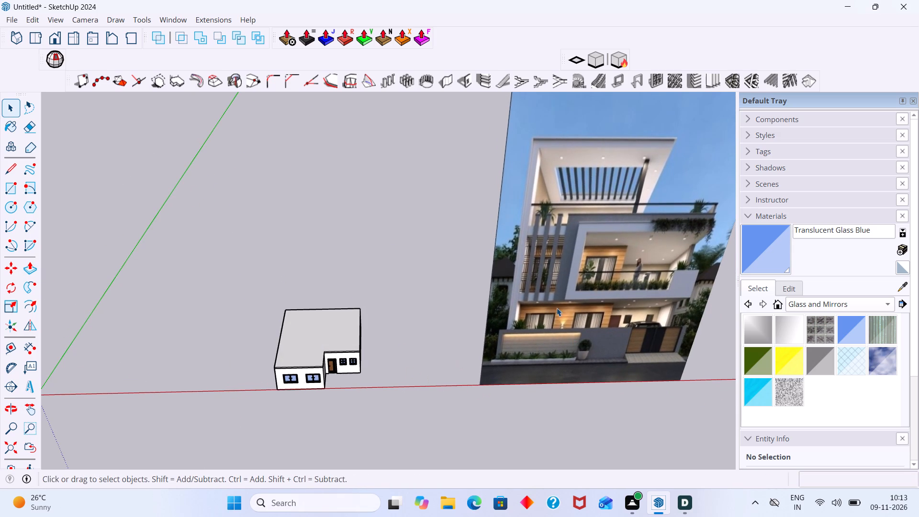
middle_click_drag(578, 321, 575, 371)
scroll(583, 340, "up", 2)
middle_click_drag(583, 339, 528, 294)
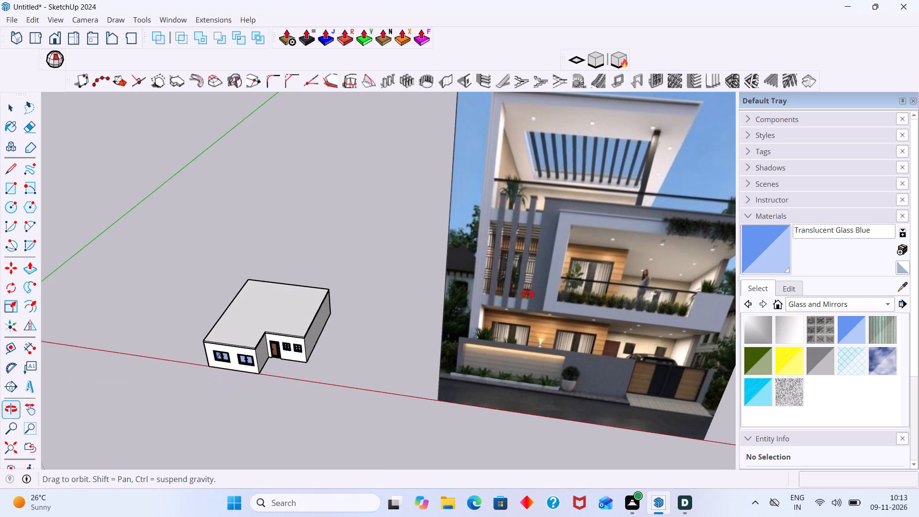
middle_click_drag(528, 294, 560, 293)
scroll(269, 356, "up", 4)
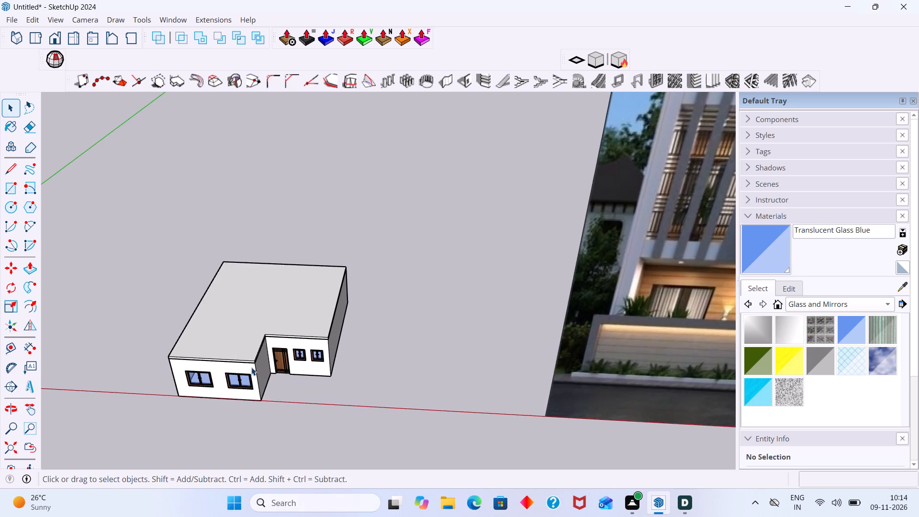
Inside the roof group, extend the slab's front edge face above the door about 8' 6" outward toward the front section's edge.
scroll(247, 368, "up", 12)
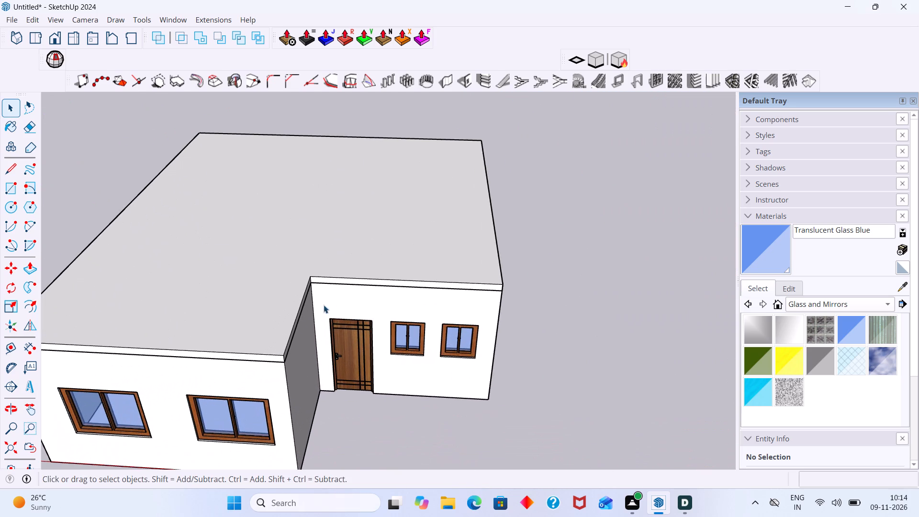
scroll(338, 287, "up", 5)
left_click(340, 274)
triple_click(341, 274)
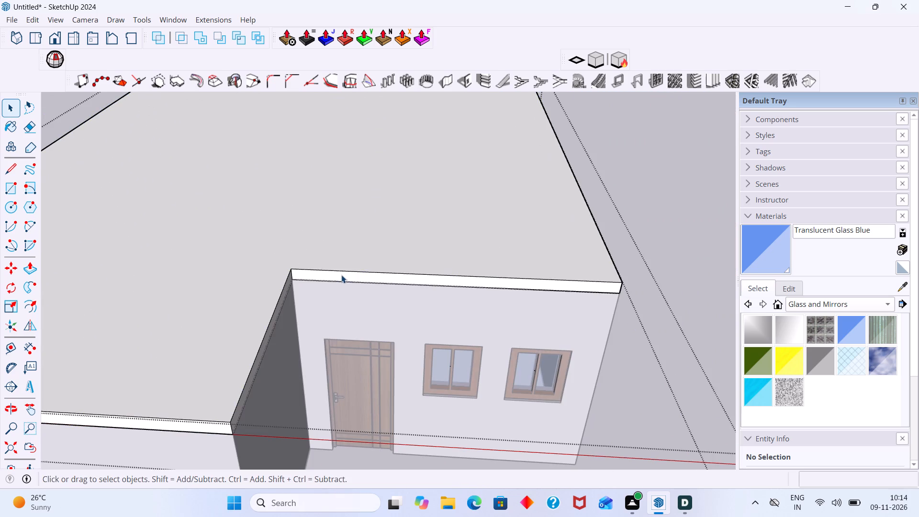
left_click(343, 276)
left_click(343, 276)
scroll(345, 280, "up", 3)
double_click(344, 279)
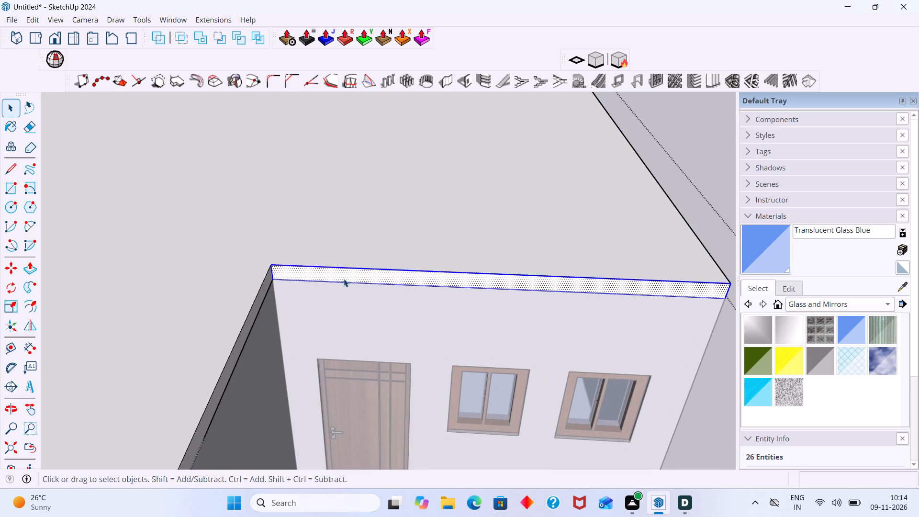
key("p")
left_click(343, 277)
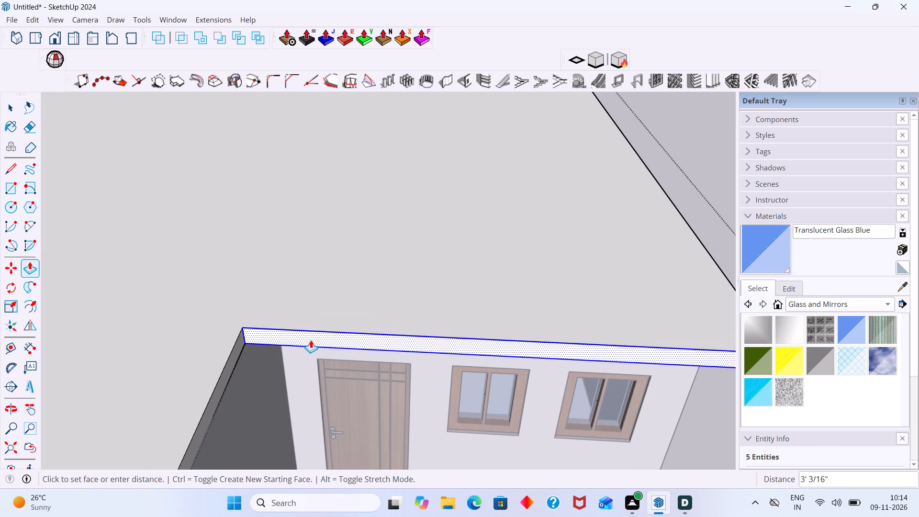
scroll(311, 344, "down", 4)
middle_click_drag(300, 357, 311, 321, "shift")
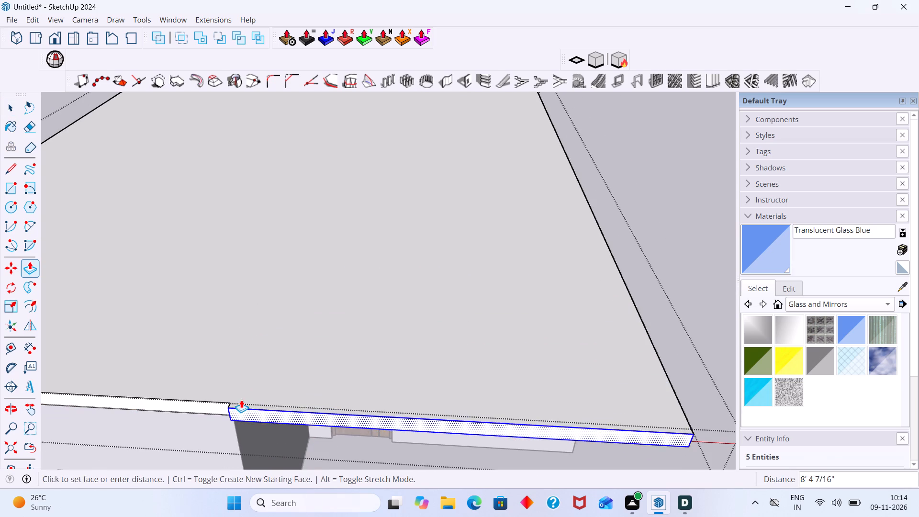
left_click(231, 400)
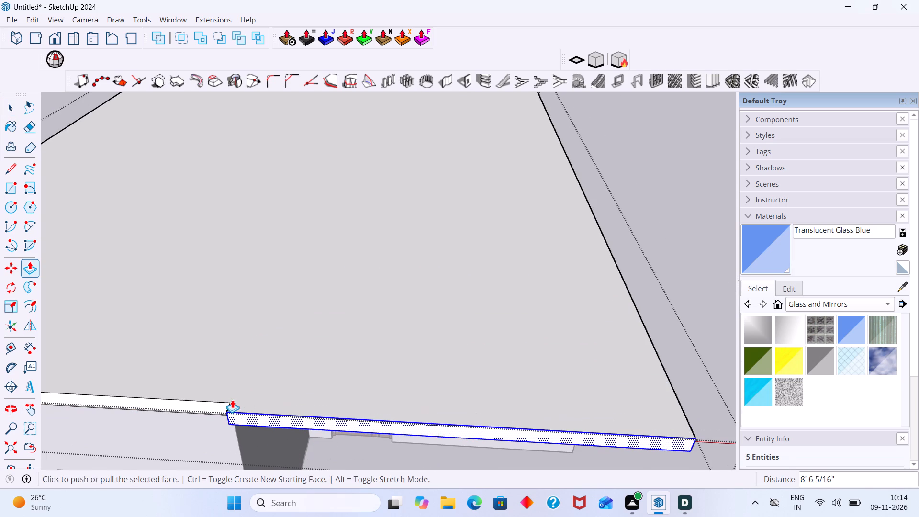
scroll(235, 400, "down", 6)
key("space")
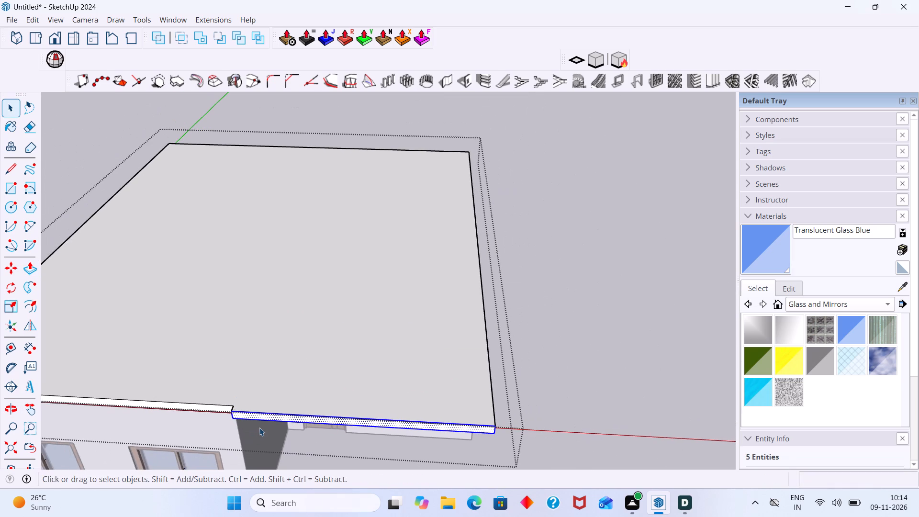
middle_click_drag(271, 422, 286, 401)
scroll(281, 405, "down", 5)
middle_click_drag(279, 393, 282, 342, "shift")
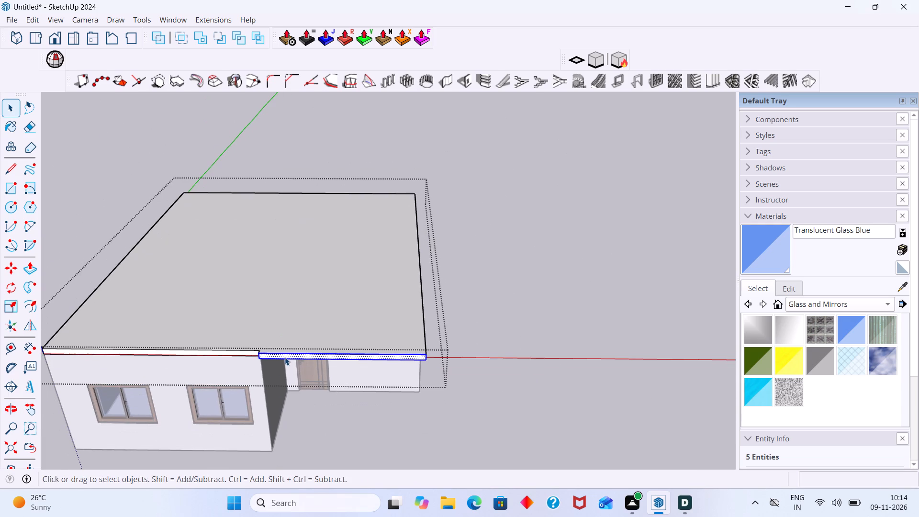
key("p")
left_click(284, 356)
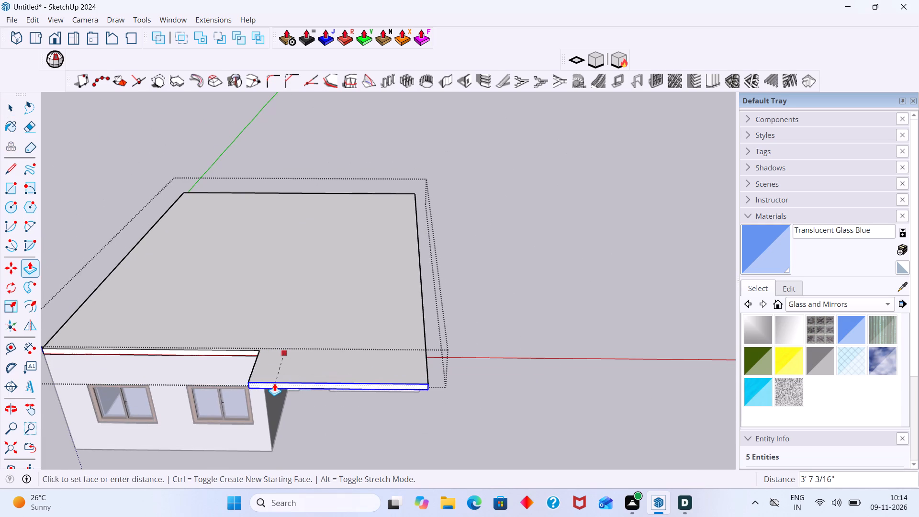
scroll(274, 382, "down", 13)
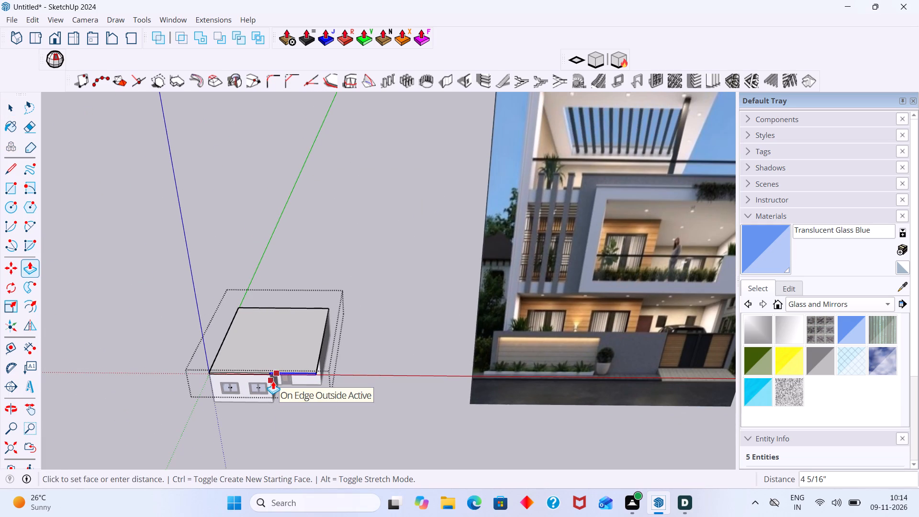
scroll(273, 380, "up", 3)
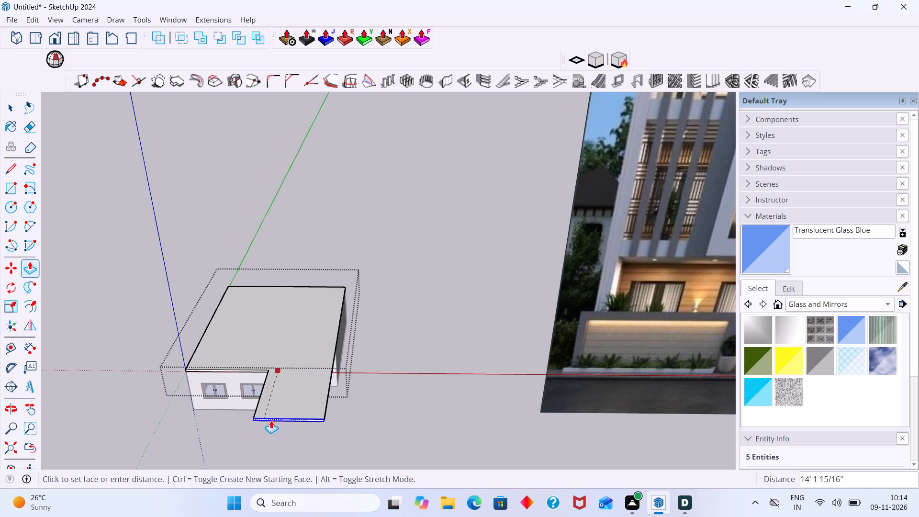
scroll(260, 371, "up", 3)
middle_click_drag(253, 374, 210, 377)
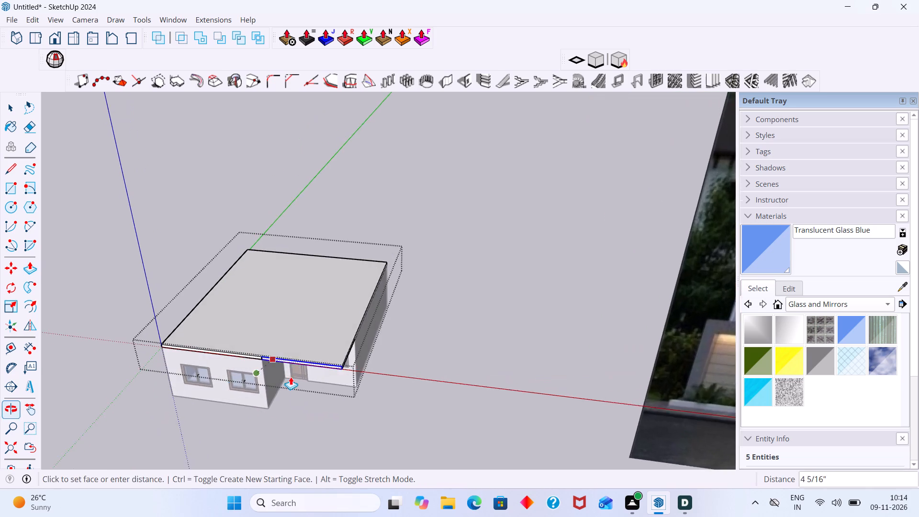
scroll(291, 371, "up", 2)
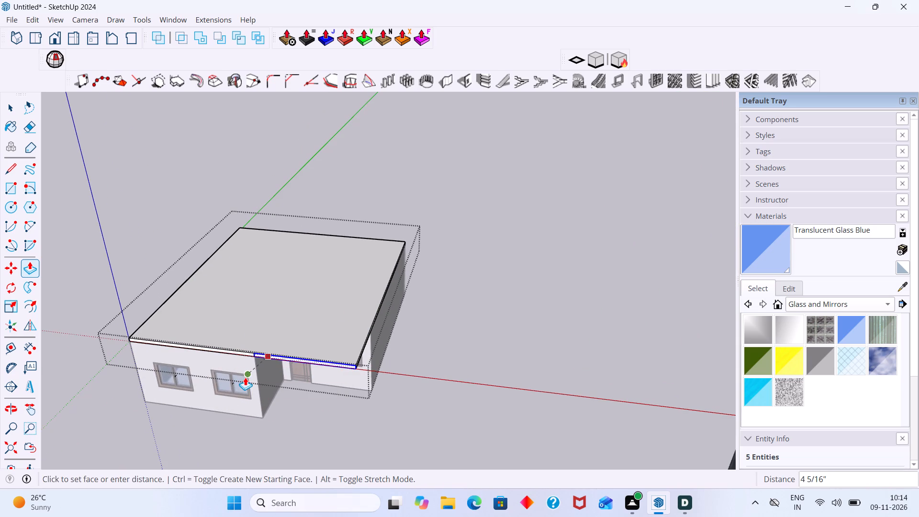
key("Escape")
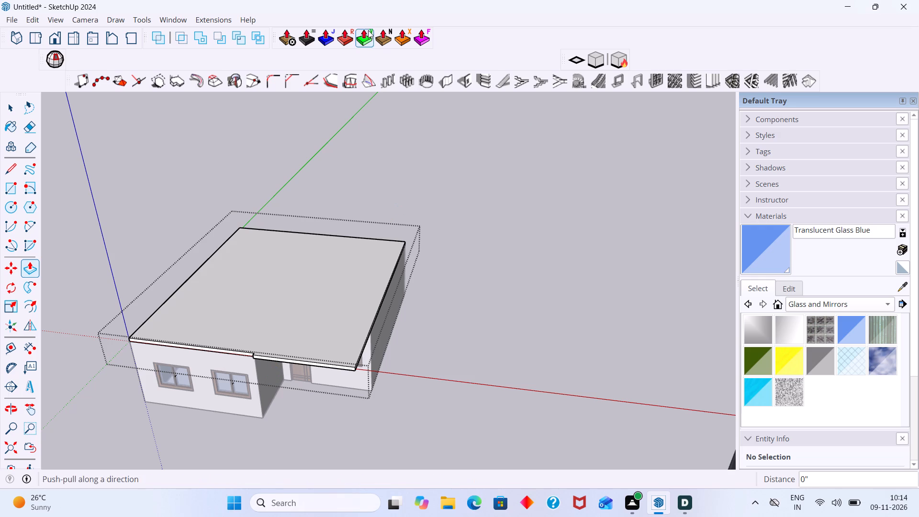
Extend the roof slab's front edge face above the entrance about 4' 5" outward with Joint Push Pull.
left_click(325, 43)
scroll(274, 341, "up", 8)
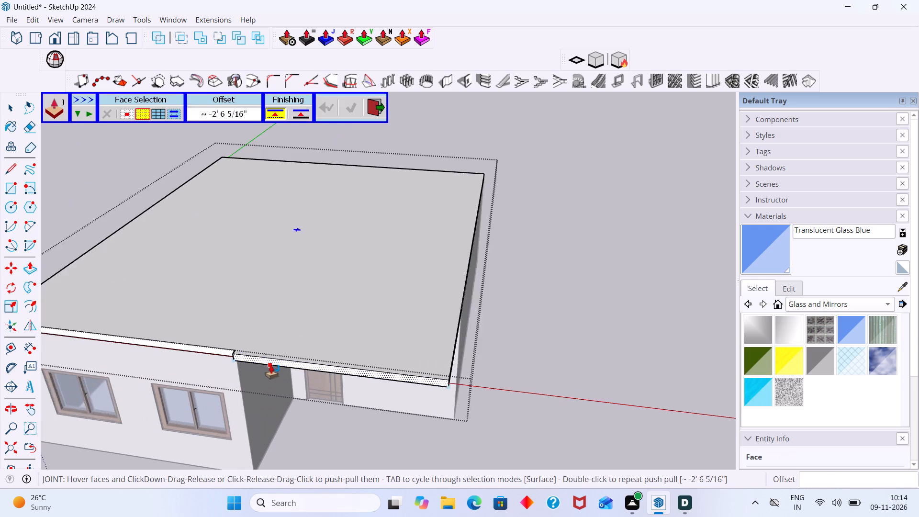
left_click(277, 361)
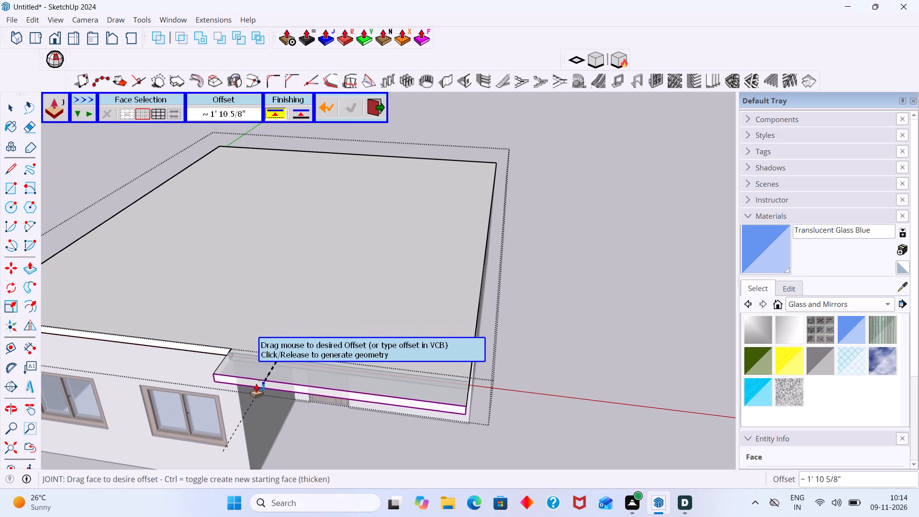
scroll(236, 402, "down", 2)
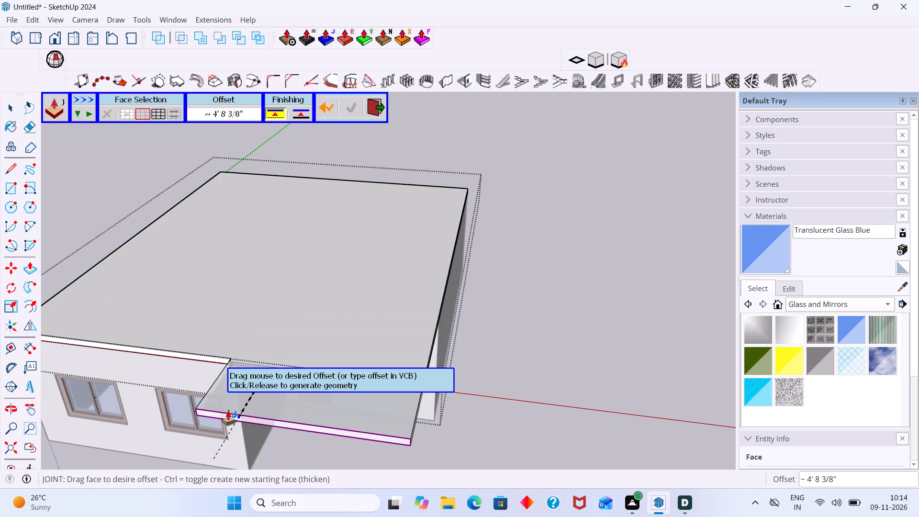
scroll(230, 411, "down", 3)
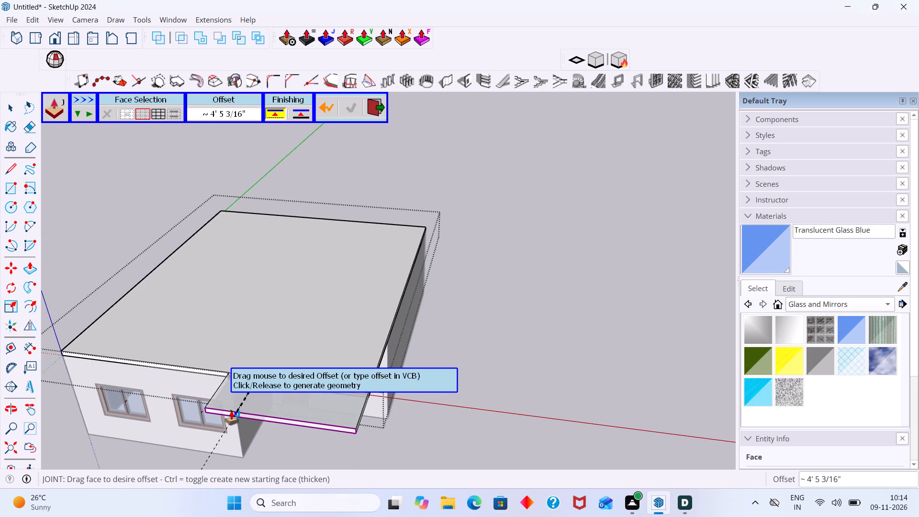
left_click(231, 411)
Extend the slab's remaining front edge face above the two large windows about 4' 9 1/2", flush with the entrance overhang, and close the group.
scroll(199, 372, "up", 4)
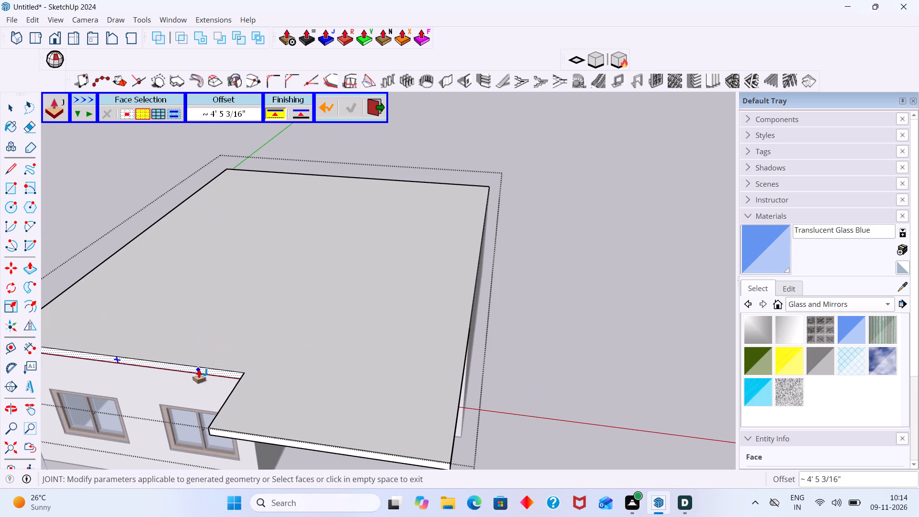
left_click(199, 370)
left_click(209, 430)
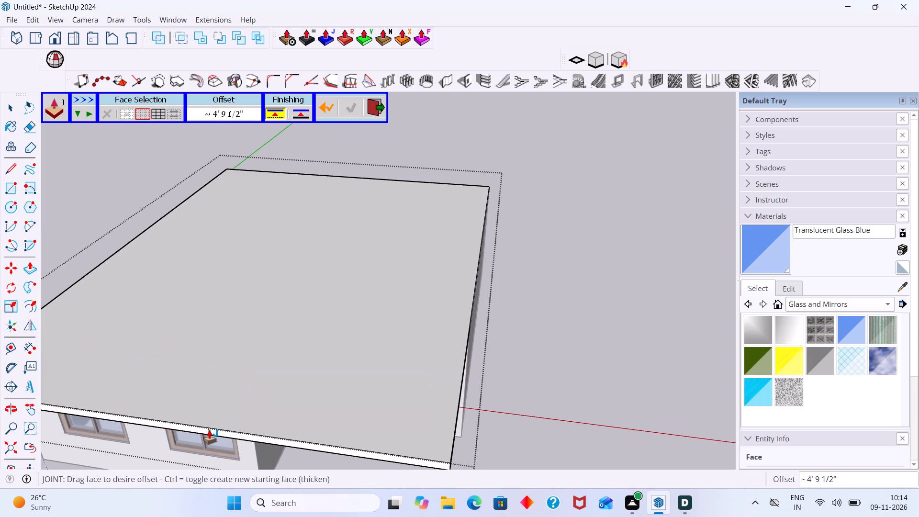
key("space")
scroll(272, 412, "down", 3)
middle_click_drag(283, 435, 339, 259)
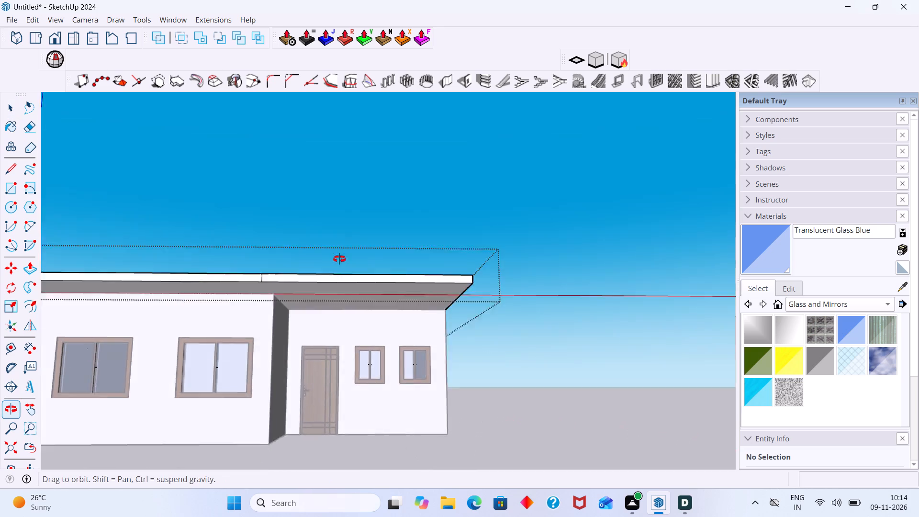
middle_click_drag(339, 259, 301, 225)
scroll(305, 233, "down", 8)
left_click(456, 316)
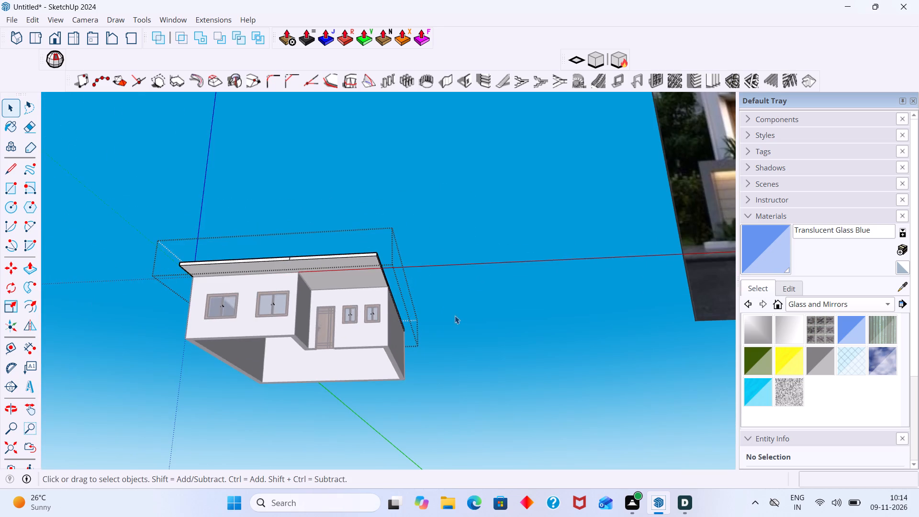
Examine the extended roof overhang from the front and above, alongside the facade reference image.
scroll(426, 314, "down", 8)
middle_click_drag(459, 320, 471, 380)
middle_click_drag(464, 360, 305, 304, "shift")
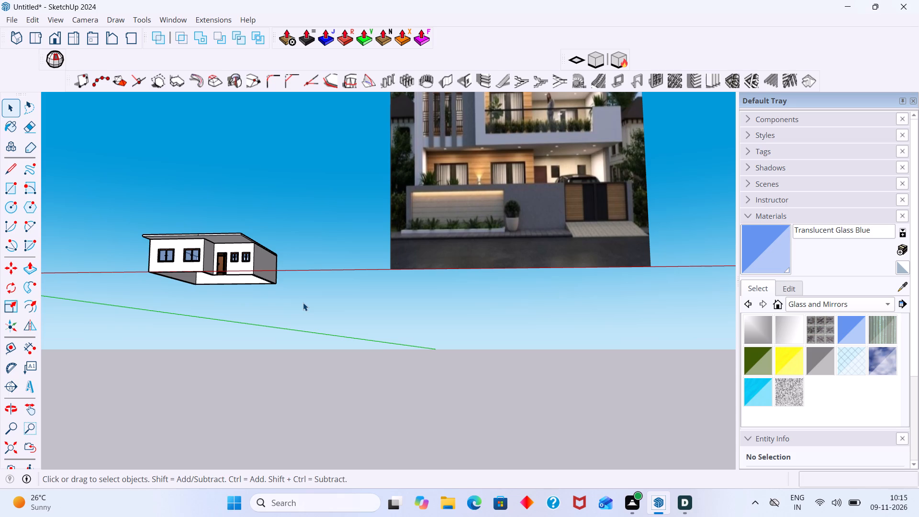
scroll(306, 282, "down", 3)
middle_click_drag(290, 278, 333, 359)
scroll(282, 264, "up", 6)
middle_click_drag(252, 239, 294, 353)
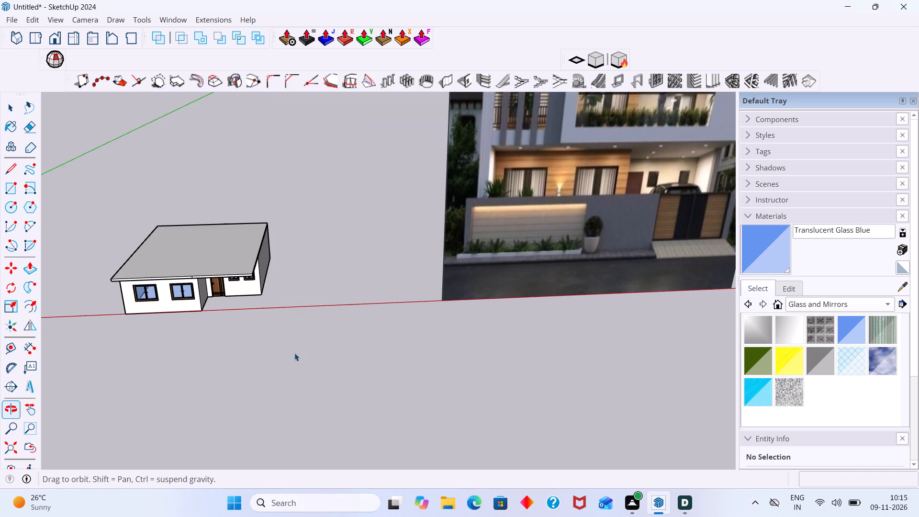
middle_click_drag(294, 353, 295, 354)
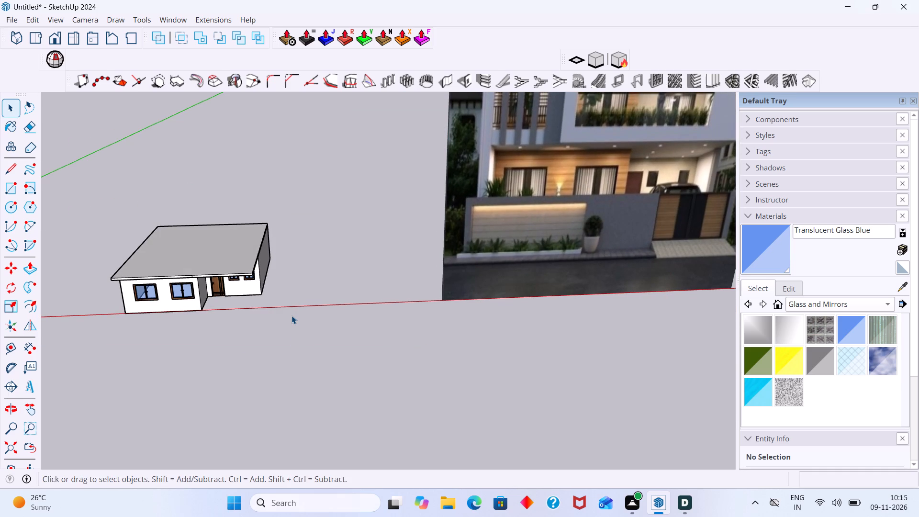
Inside the roof group, delete the leftover vertical seam line on the slab's front edge face and close the group.
scroll(185, 279, "up", 2)
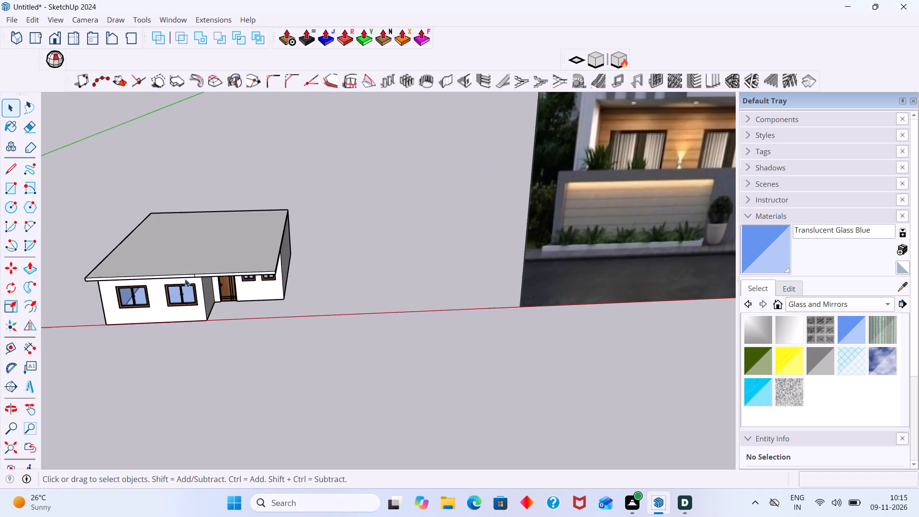
scroll(185, 279, "up", 19)
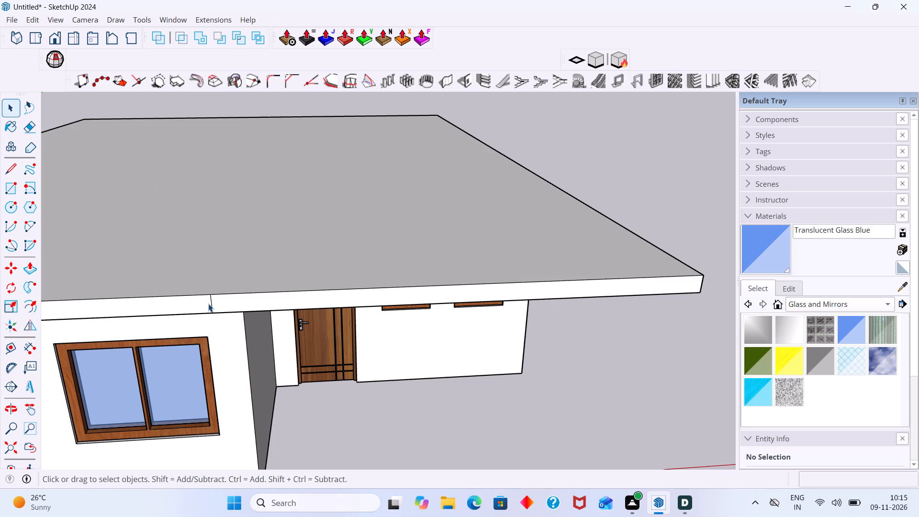
left_click(212, 305)
double_click(212, 305)
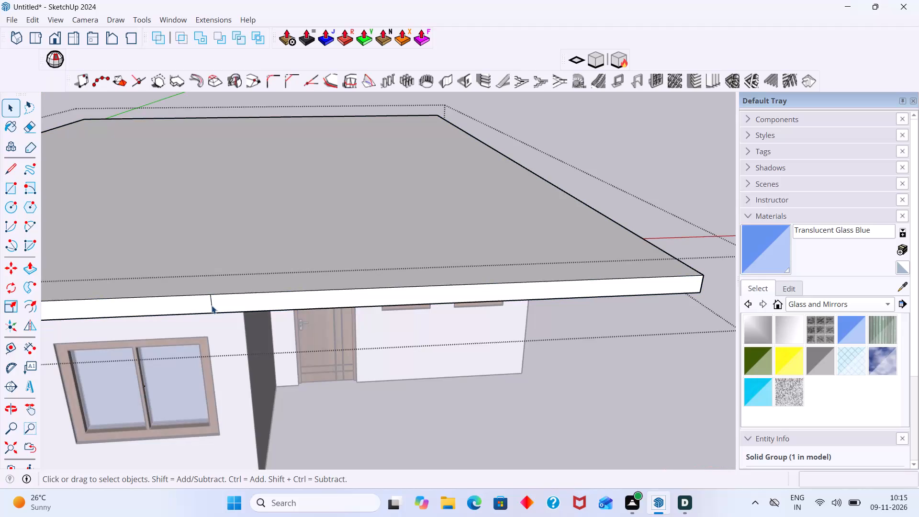
left_click(212, 306)
double_click(212, 306)
left_click(214, 306)
left_click(211, 307)
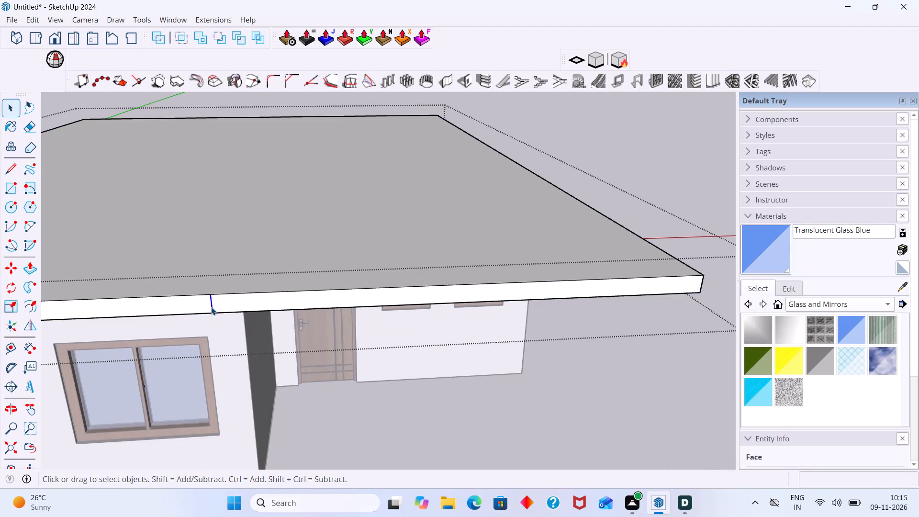
key("Delete")
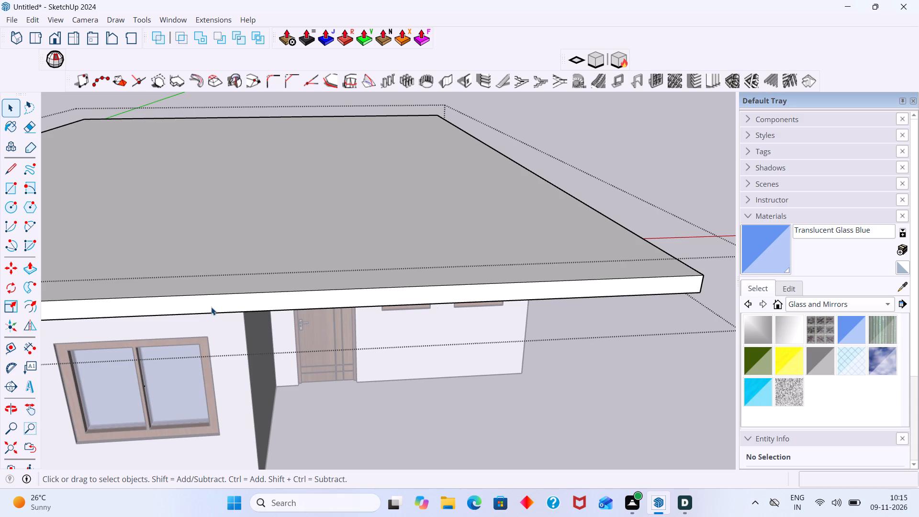
scroll(274, 299, "down", 19)
left_click(583, 170)
Compare the single-storey house and its roof overhang with the upper floor in the facade reference image.
scroll(466, 216, "down", 6)
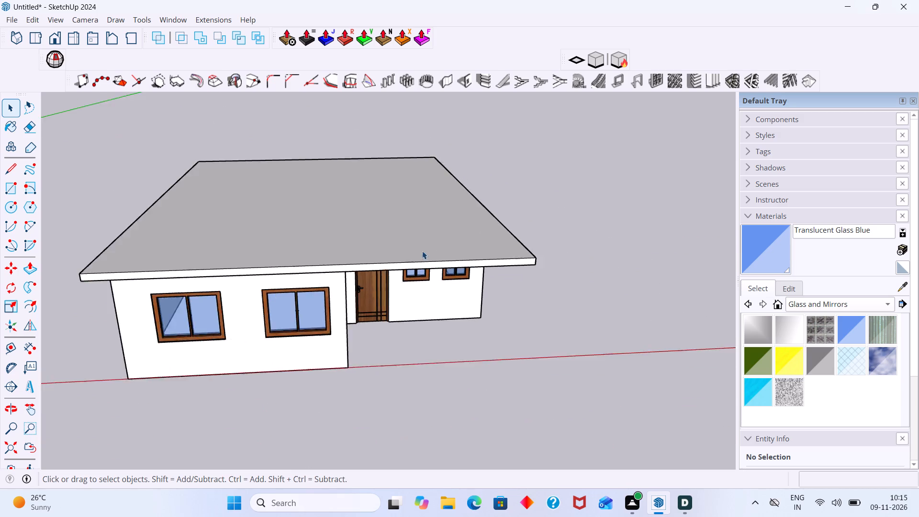
scroll(422, 251, "down", 9)
middle_click_drag(432, 288, 426, 282)
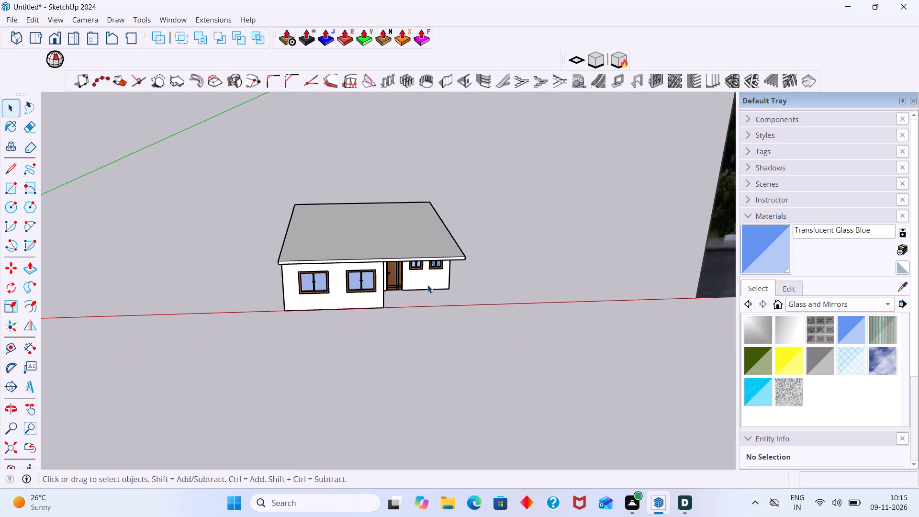
middle_click_drag(427, 285, 326, 263, "shift")
scroll(351, 272, "down", 9)
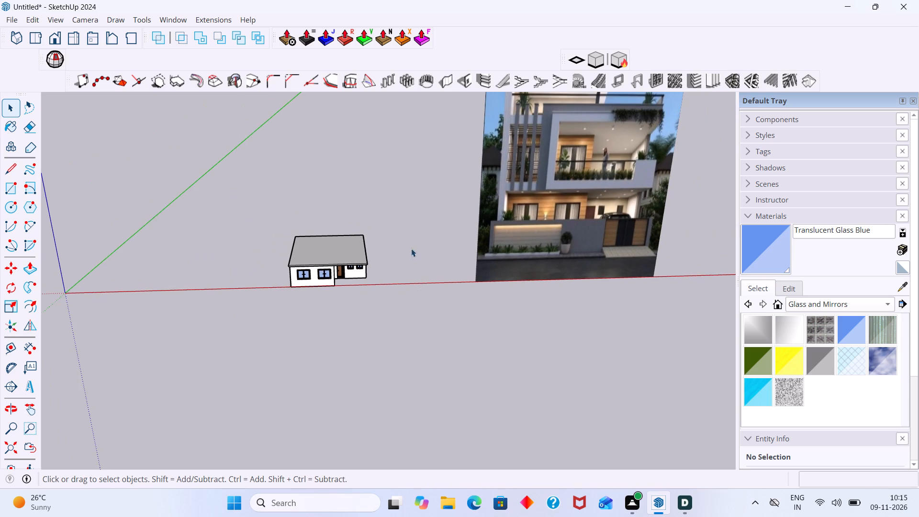
scroll(252, 308, "up", 2)
middle_click_drag(308, 273, 315, 209)
scroll(319, 235, "up", 8)
middle_click_drag(339, 261, 329, 192)
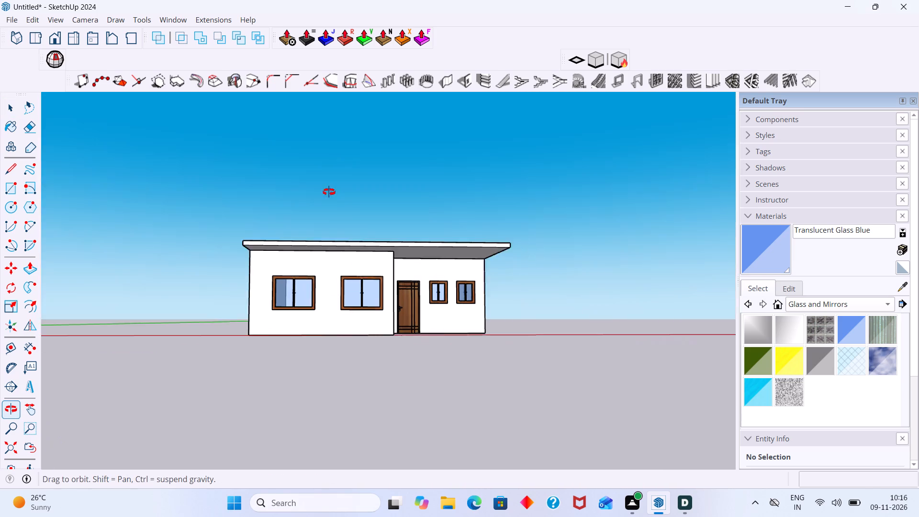
middle_click_drag(329, 192, 331, 278)
scroll(335, 305, "down", 13)
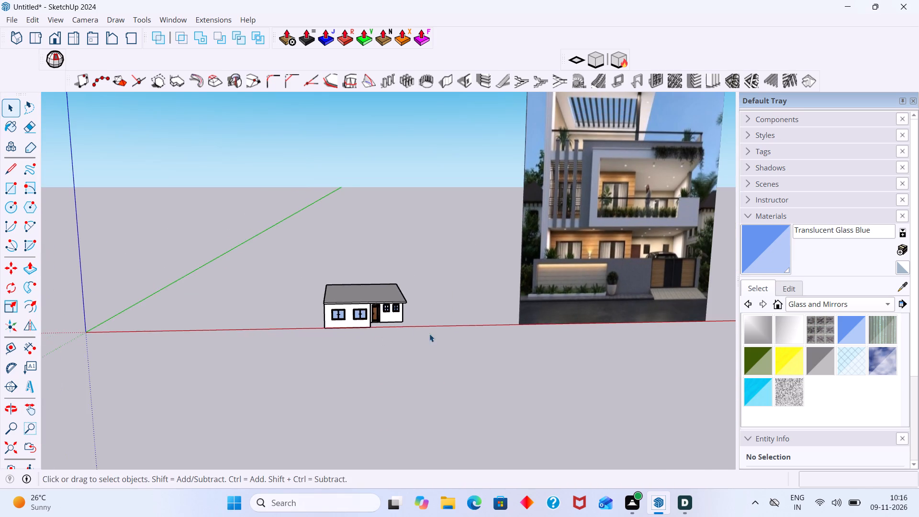
middle_click_drag(429, 334, 356, 327)
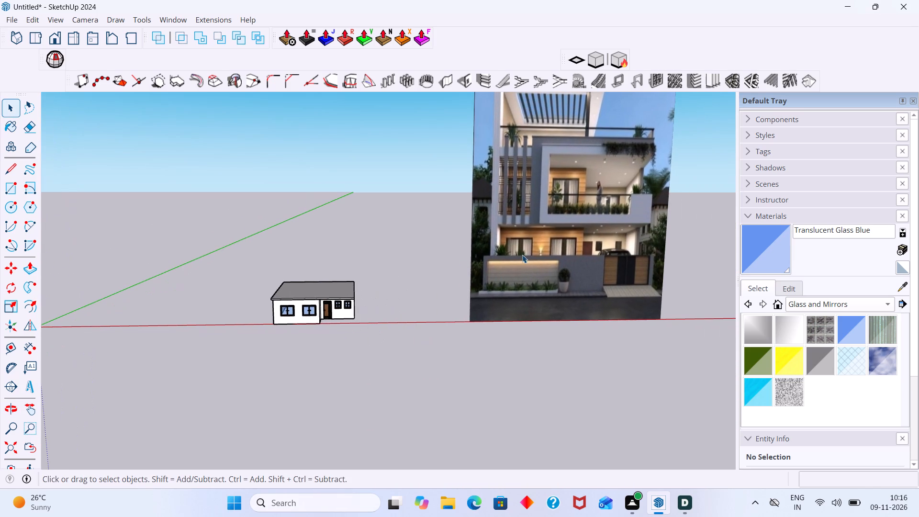
middle_click_drag(481, 288, 484, 318)
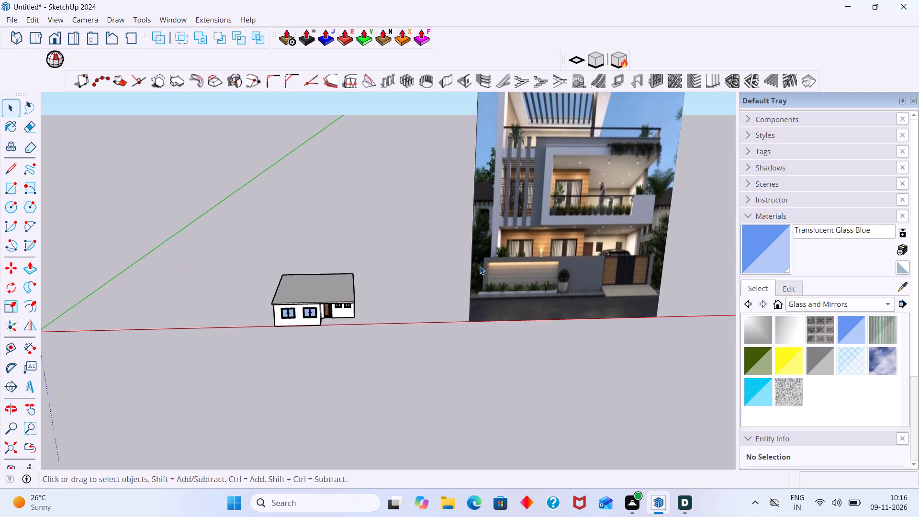
middle_click_drag(479, 266, 470, 295, "shift")
scroll(306, 341, "up", 3)
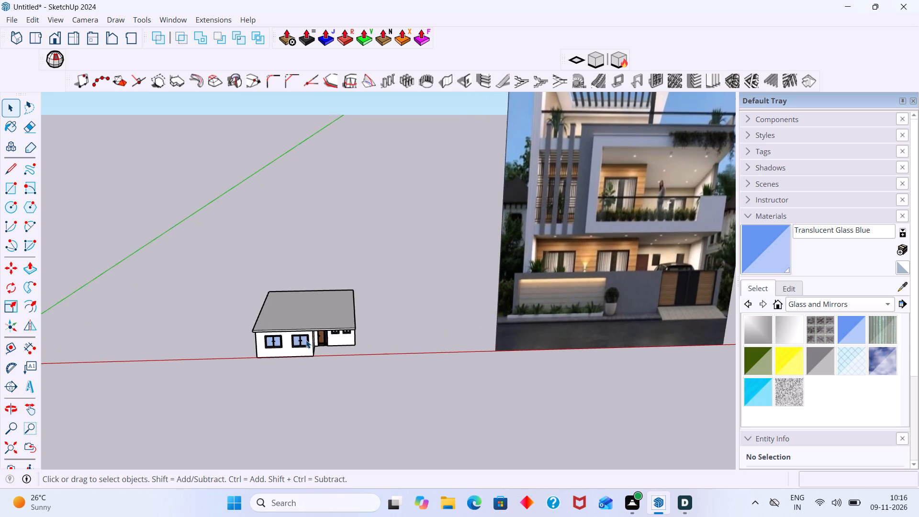
scroll(306, 340, "up", 1)
scroll(307, 339, "down", 2)
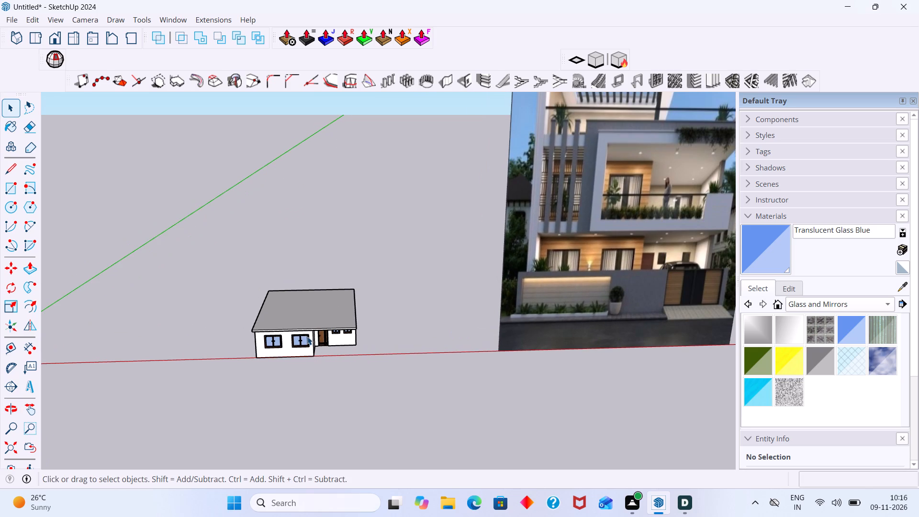
scroll(305, 335, "up", 2)
scroll(305, 335, "down", 2)
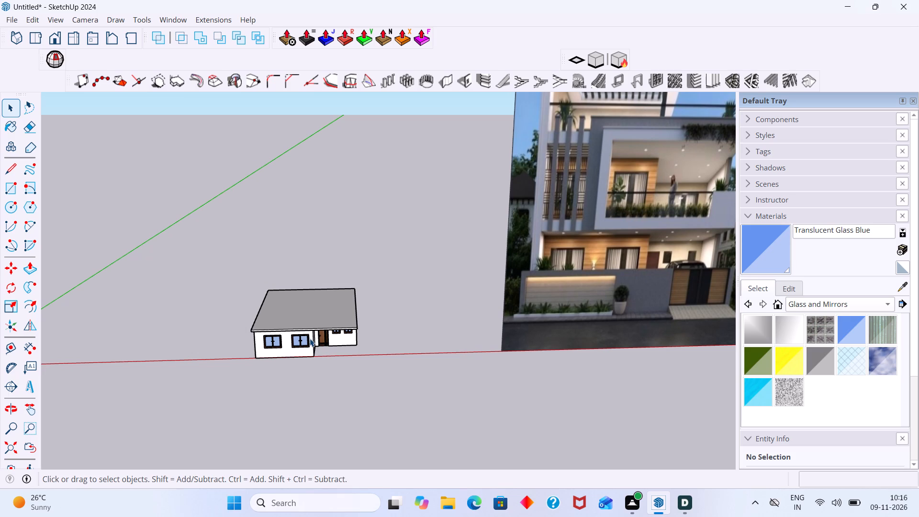
Copy the ground-floor wall group 10' 6" straight up so it sits on top of the roof slab as the upper-floor walls.
scroll(309, 338, "up", 11)
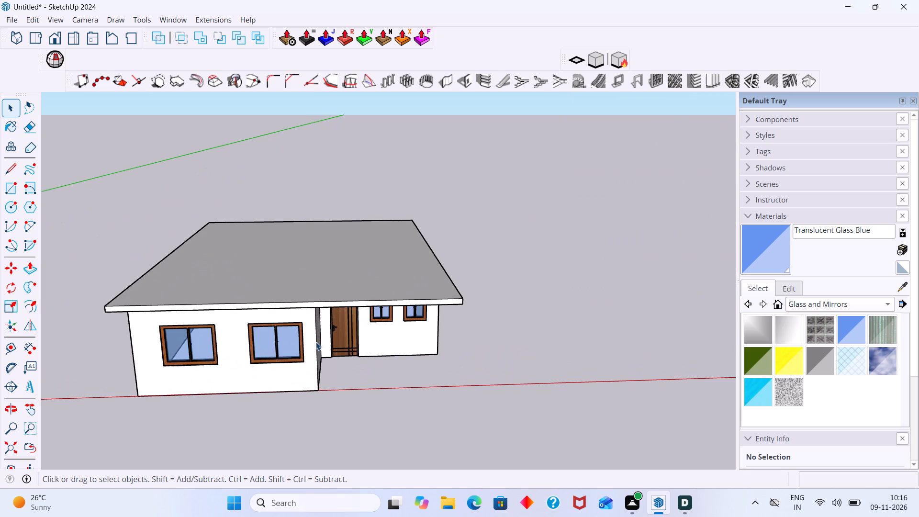
left_click(314, 342)
key("m")
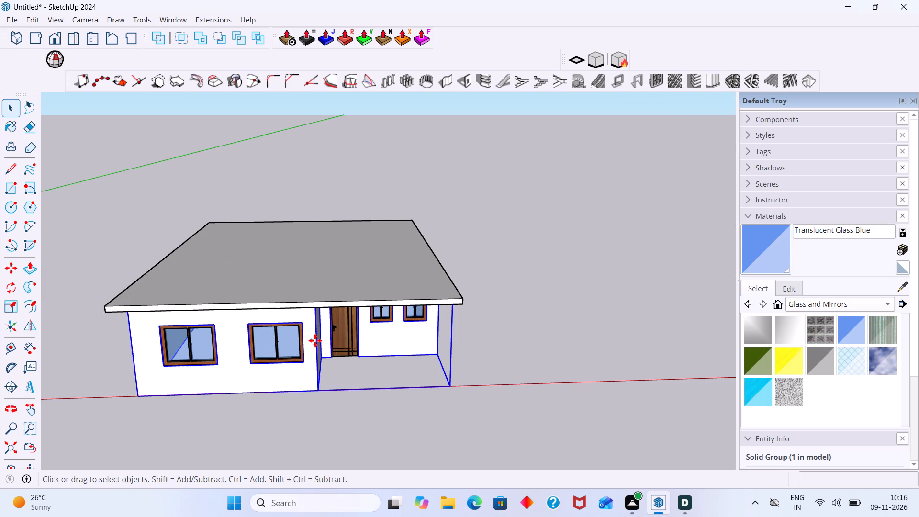
left_click(135, 396)
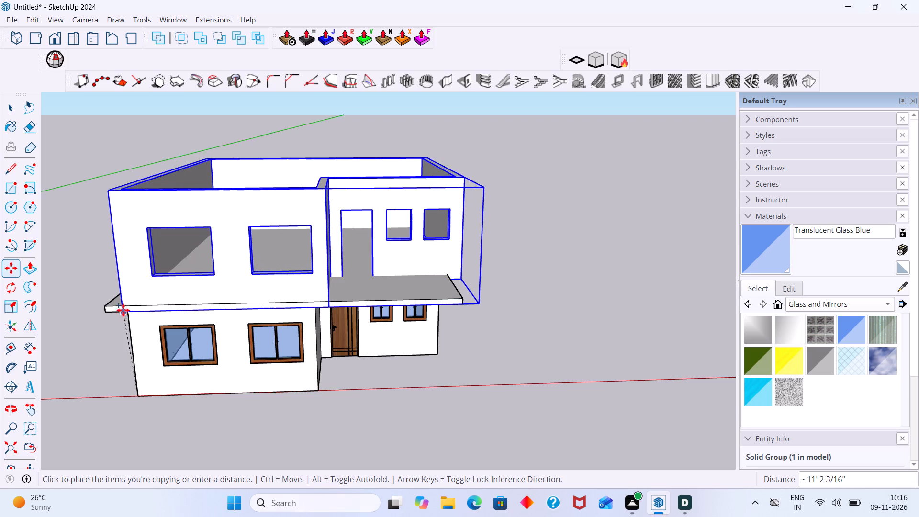
middle_click_drag(130, 319, 161, 232)
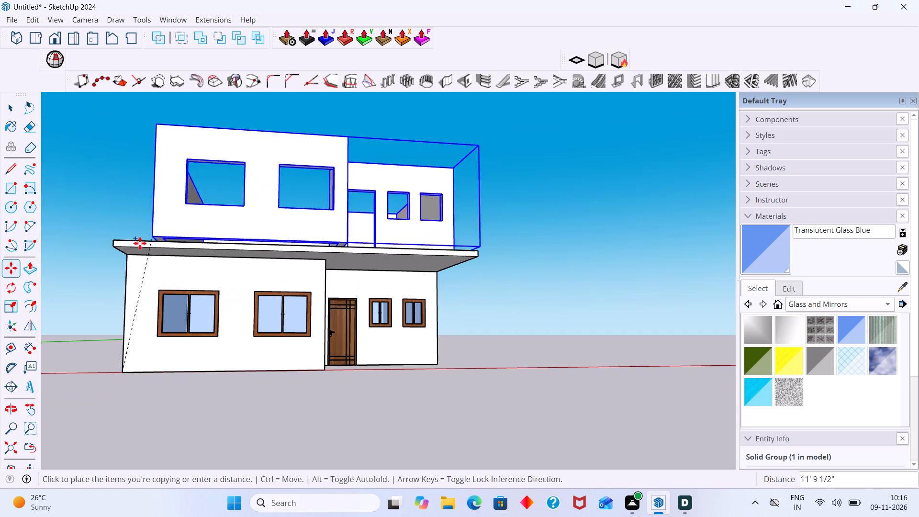
middle_click_drag(131, 256, 291, 307)
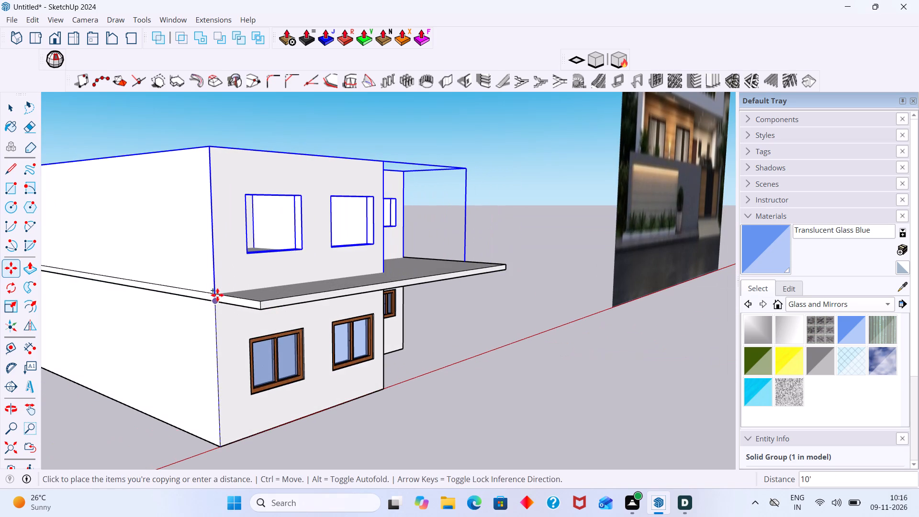
scroll(216, 295, "up", 6)
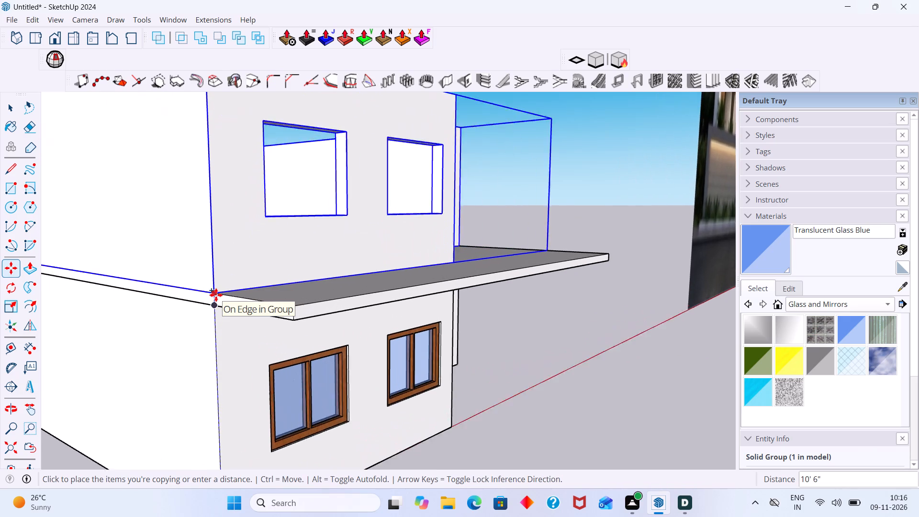
left_click(214, 294)
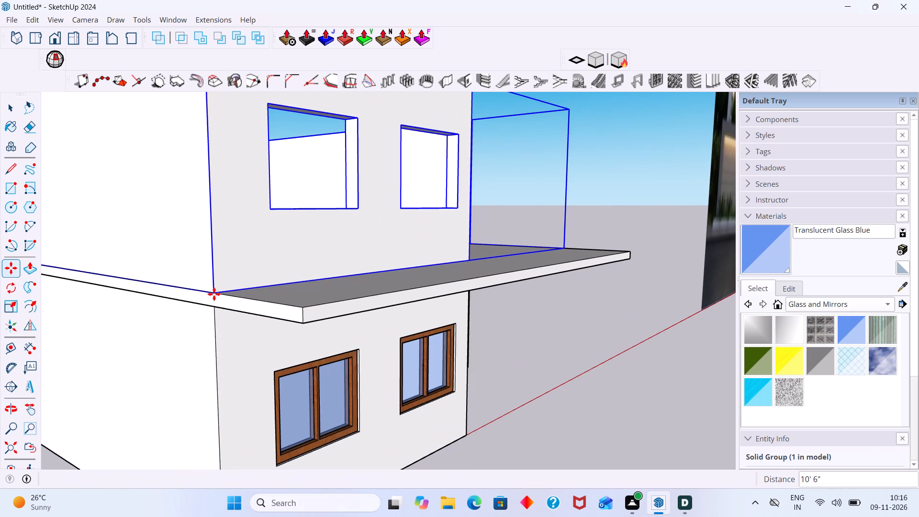
Compare the two-storey house, including its upper-floor openings and slab overhang, with the upper floor in the facade reference image.
key("space")
left_click(547, 346)
scroll(534, 336, "down", 7)
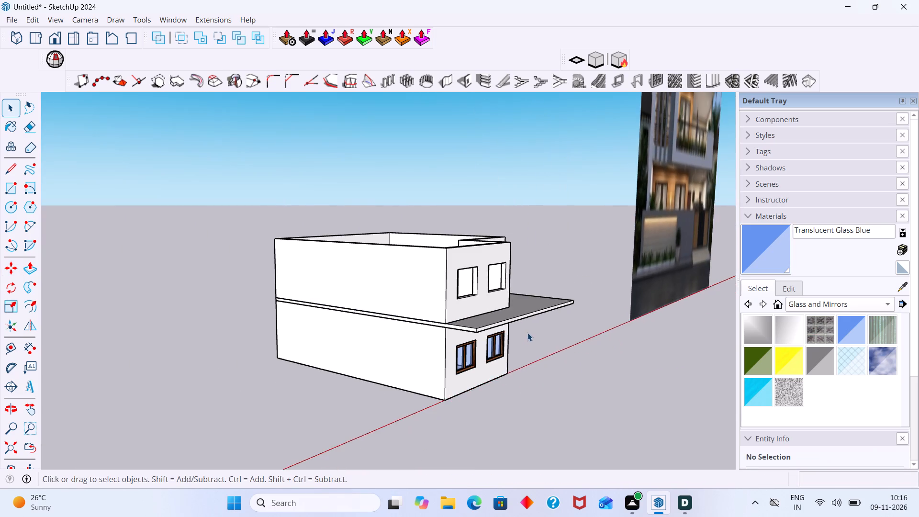
middle_click_drag(527, 331, 373, 345)
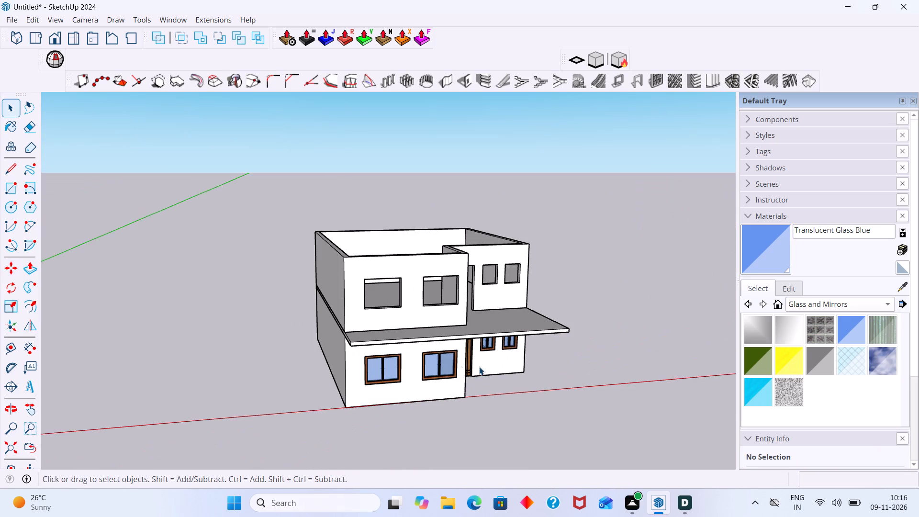
scroll(507, 390, "down", 3)
middle_click_drag(491, 394, 317, 352, "shift")
scroll(518, 321, "down", 3)
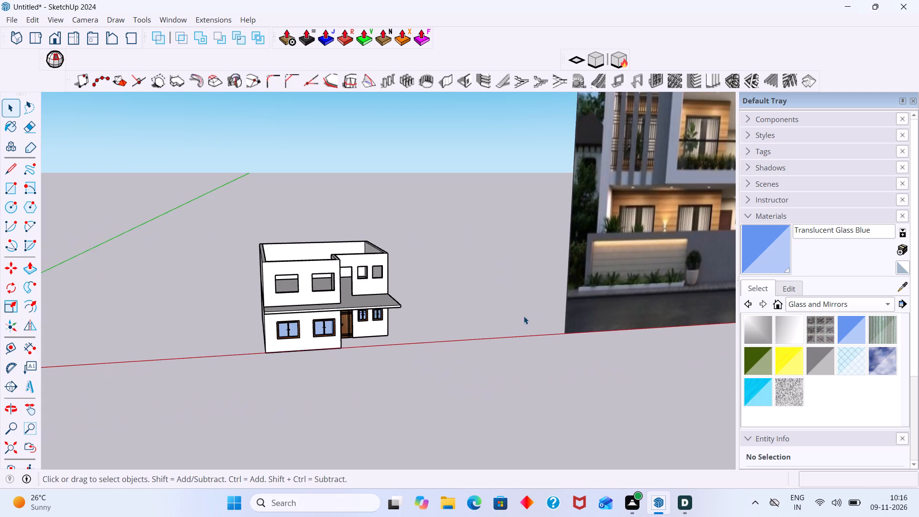
scroll(524, 316, "down", 4)
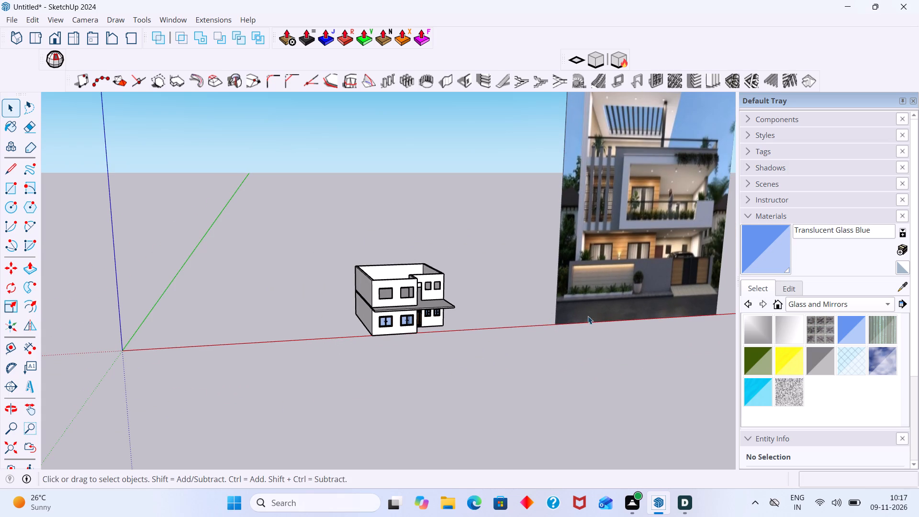
scroll(616, 259, "up", 6)
scroll(605, 256, "down", 5)
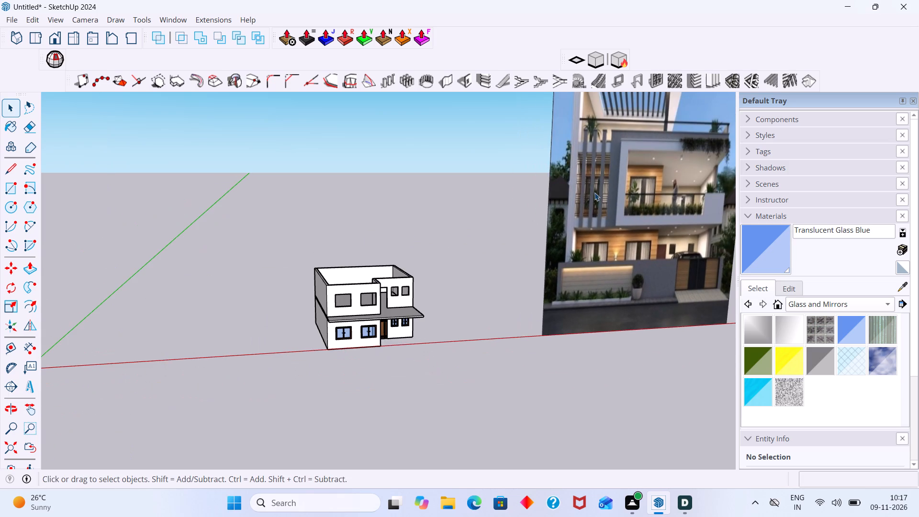
middle_click_drag(594, 195, 596, 224)
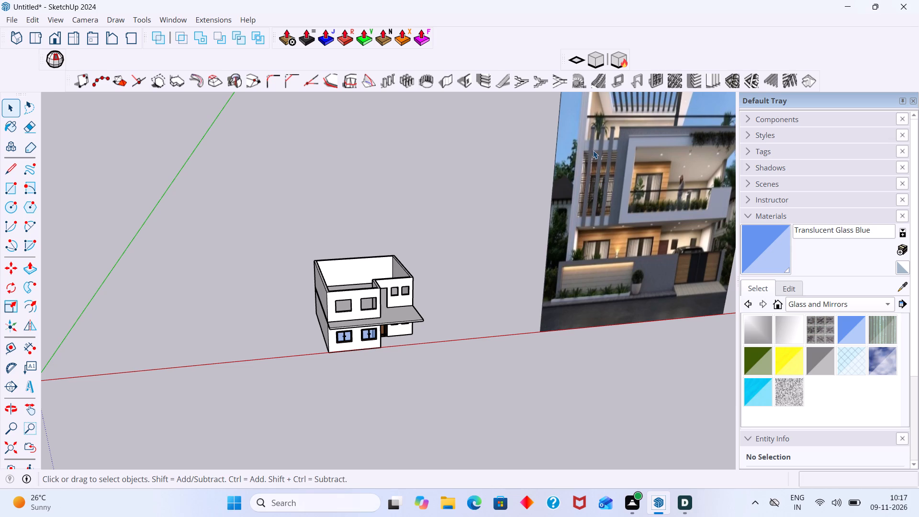
scroll(417, 292, "up", 6)
scroll(412, 288, "down", 7)
middle_click_drag(435, 283, 400, 271)
scroll(406, 279, "up", 6)
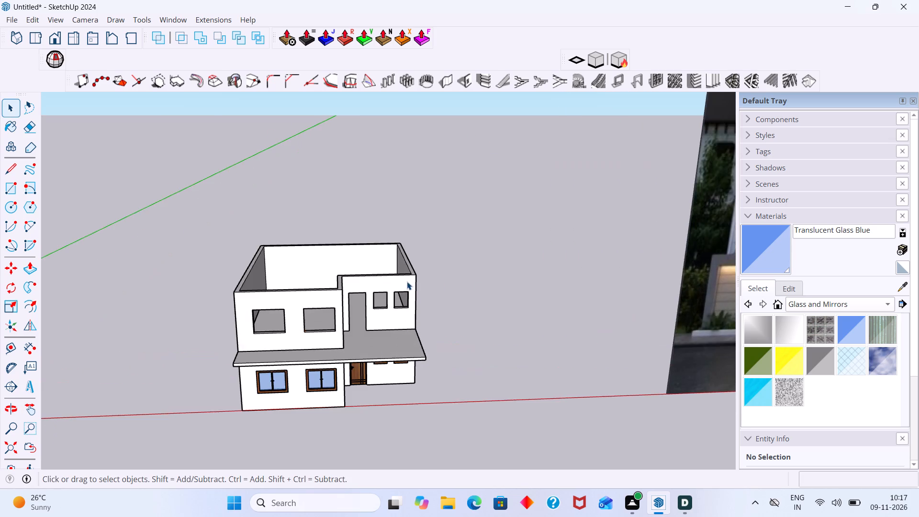
scroll(407, 281, "down", 5)
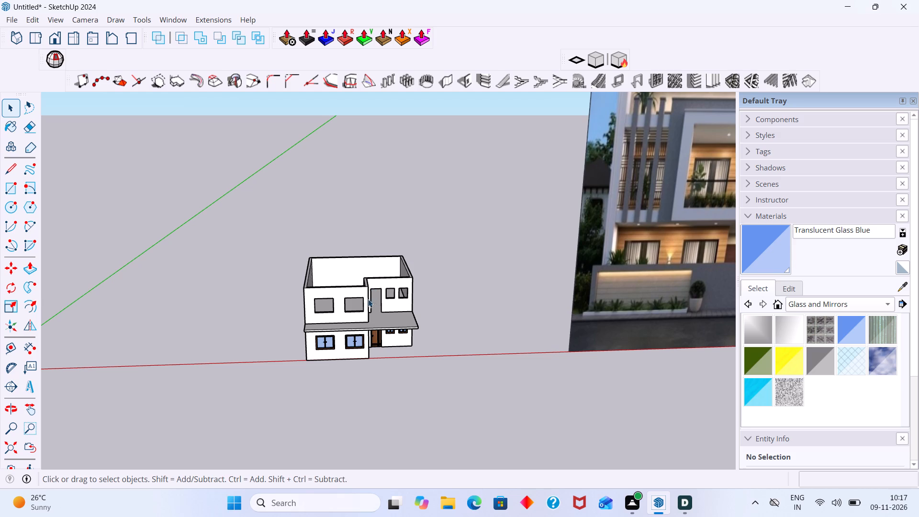
scroll(392, 335, "down", 9)
middle_click_drag(429, 304, 315, 287, "shift")
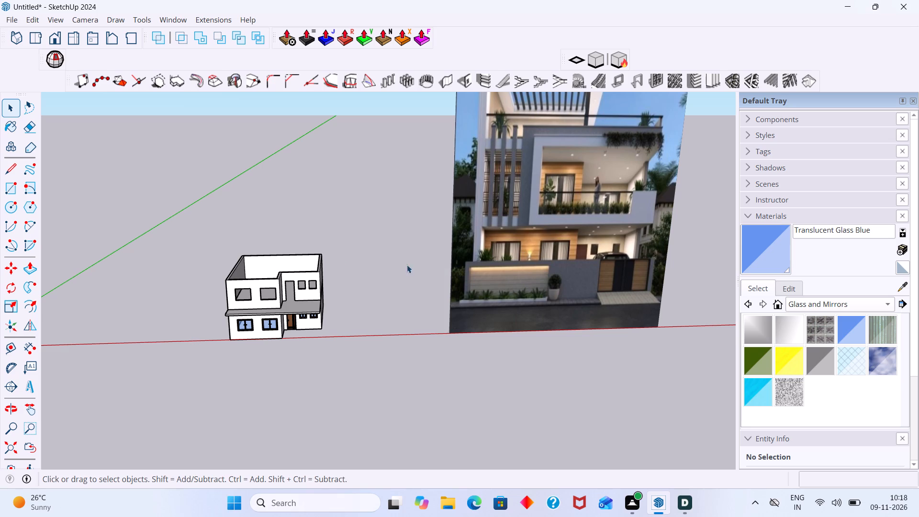
scroll(315, 279, "up", 5)
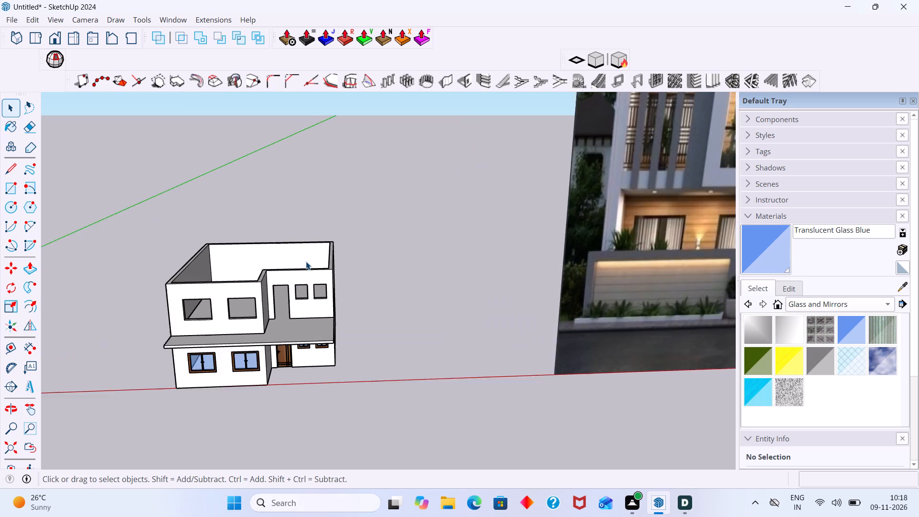
scroll(306, 261, "up", 4)
scroll(306, 288, "down", 10)
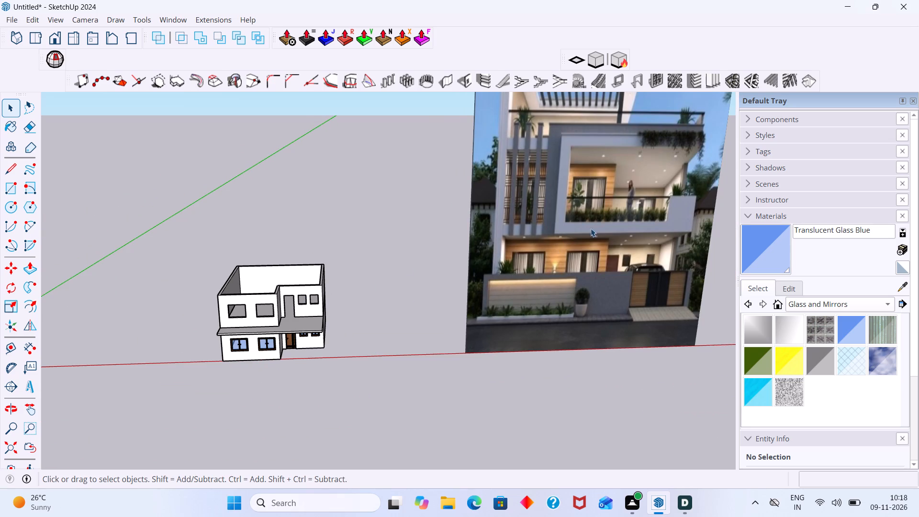
middle_click_drag(496, 275, 512, 277)
Inside the upper-floor wall group, push the side face of the small window opening nearest the doorway 2' 5" across to fill it.
scroll(296, 301, "up", 2)
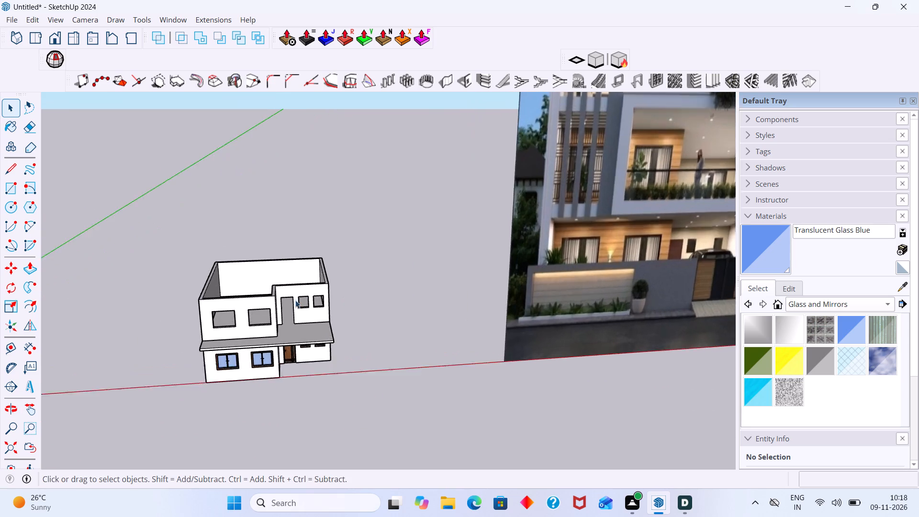
scroll(295, 300, "up", 13)
middle_click_drag(311, 321, 353, 312)
scroll(347, 309, "up", 2)
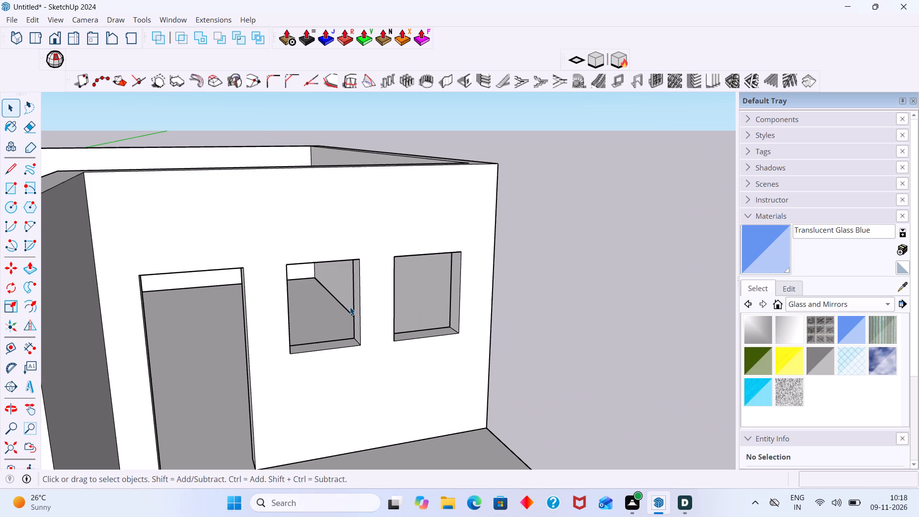
middle_click_drag(352, 309, 377, 309)
scroll(353, 309, "up", 5)
left_click(329, 304)
scroll(328, 304, "up", 2)
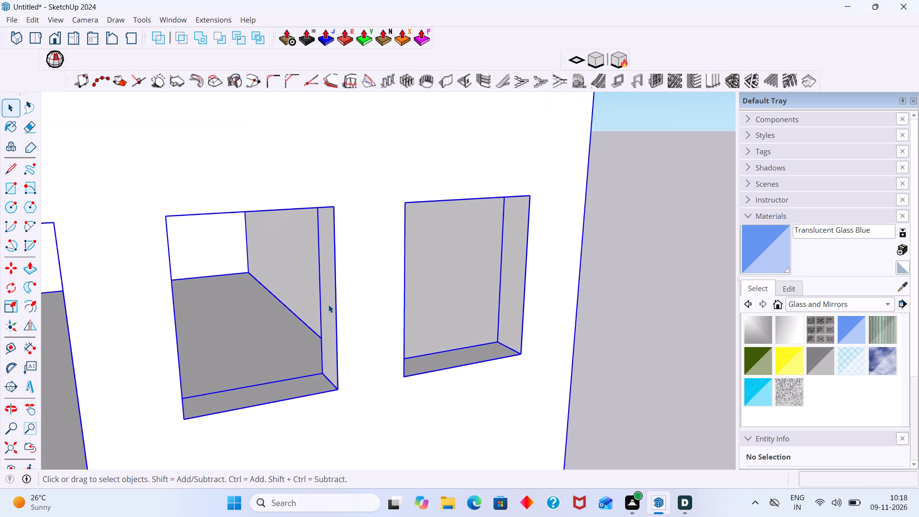
scroll(328, 304, "up", 1)
triple_click(327, 304)
left_click(328, 305)
scroll(328, 305, "up", 1)
double_click(328, 305)
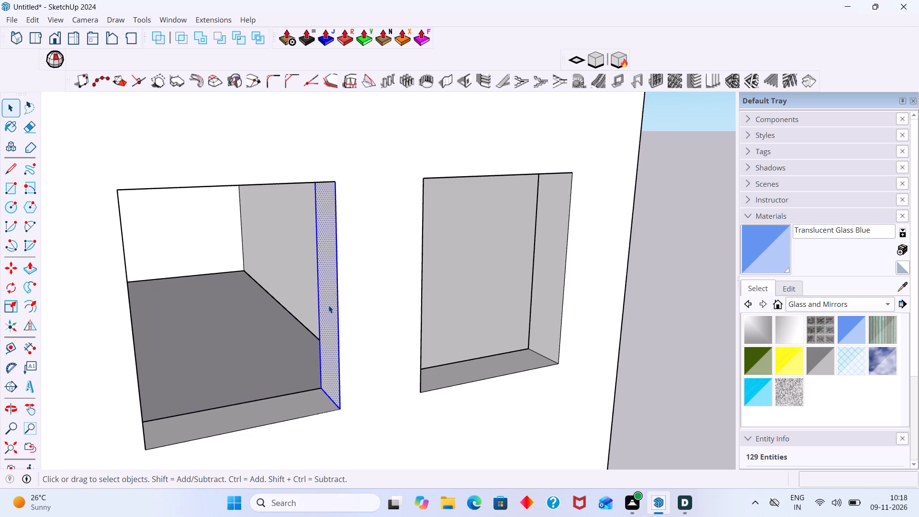
left_click(328, 305)
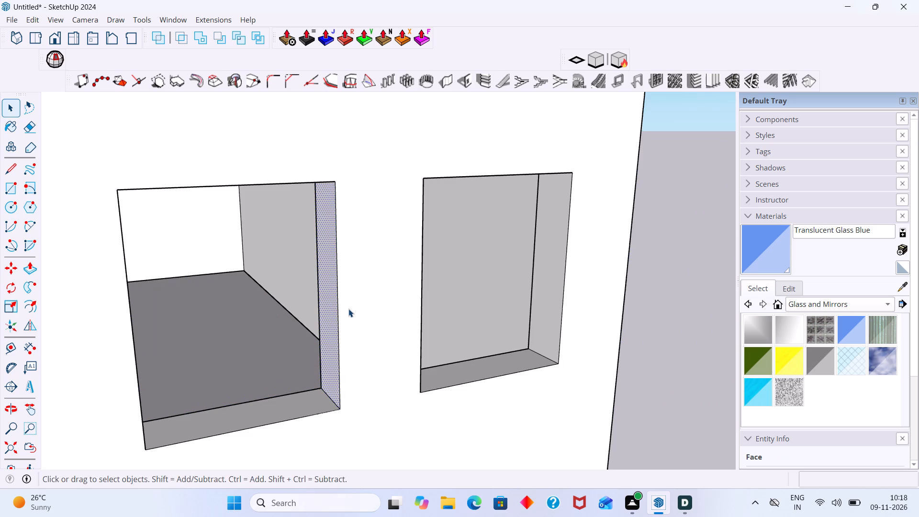
key("p")
left_click(339, 309)
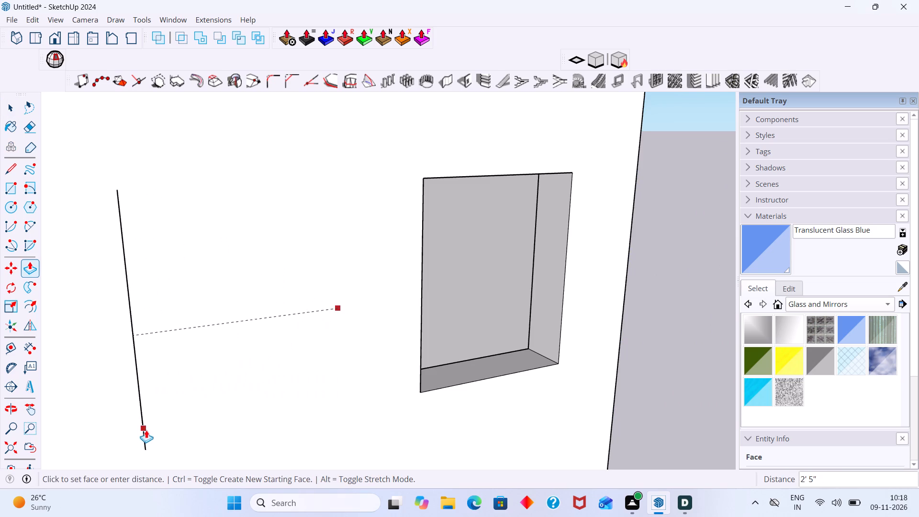
left_click(144, 447)
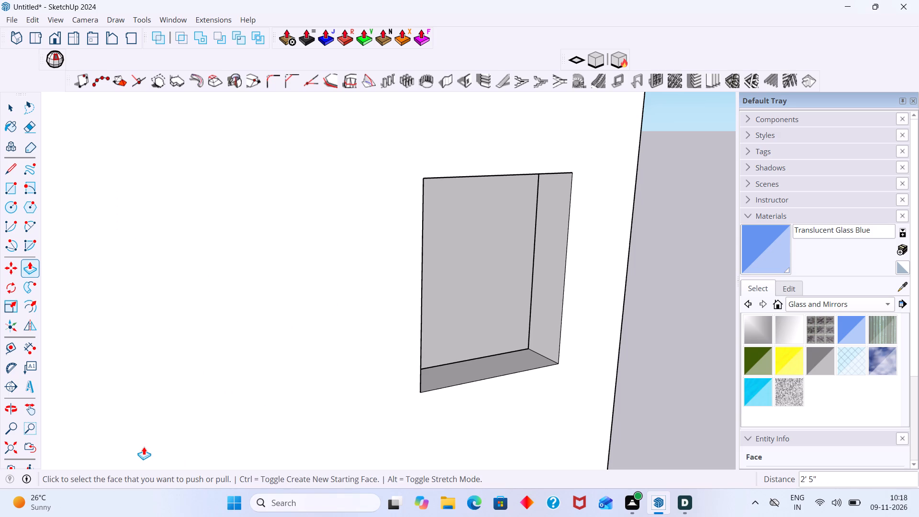
key("space")
Examine the remaining small window opening and the doorway on the upper floor's recessed front wall.
scroll(208, 416, "down", 10)
middle_click_drag(337, 365, 213, 356)
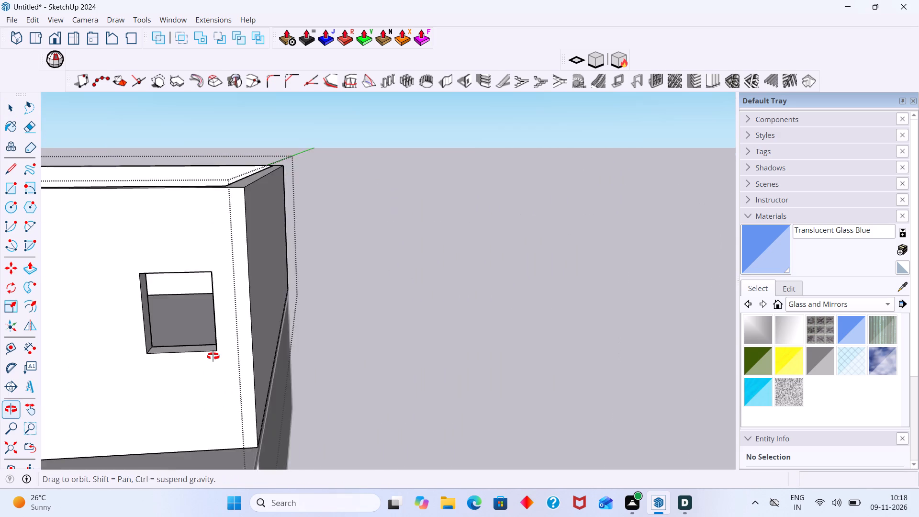
middle_click_drag(213, 356, 211, 356)
middle_click_drag(242, 352, 345, 393, "shift")
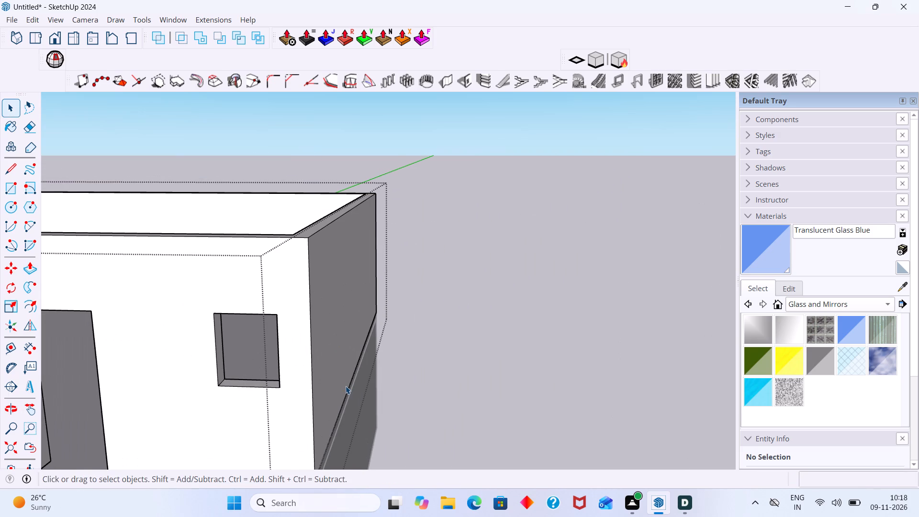
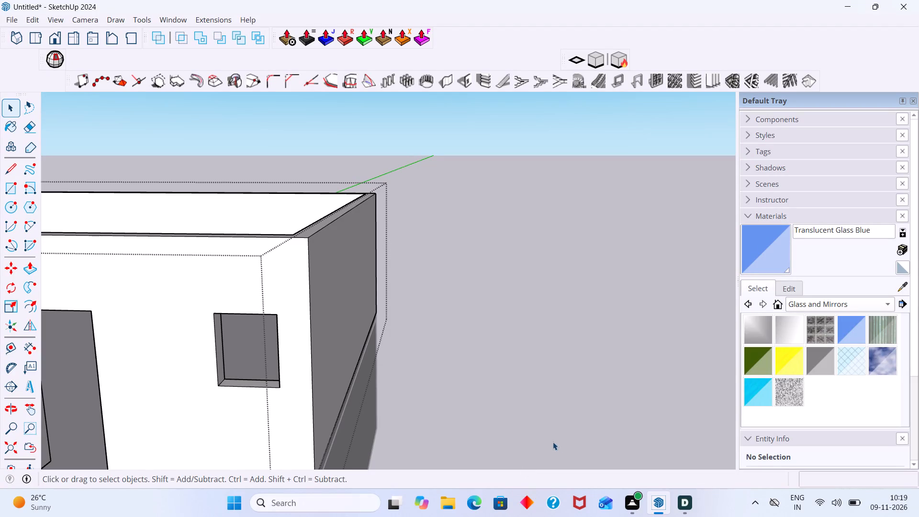
Measure the width of the remaining small window opening on the upper floor's recessed front wall.
scroll(410, 350, "down", 13)
left_click(516, 344)
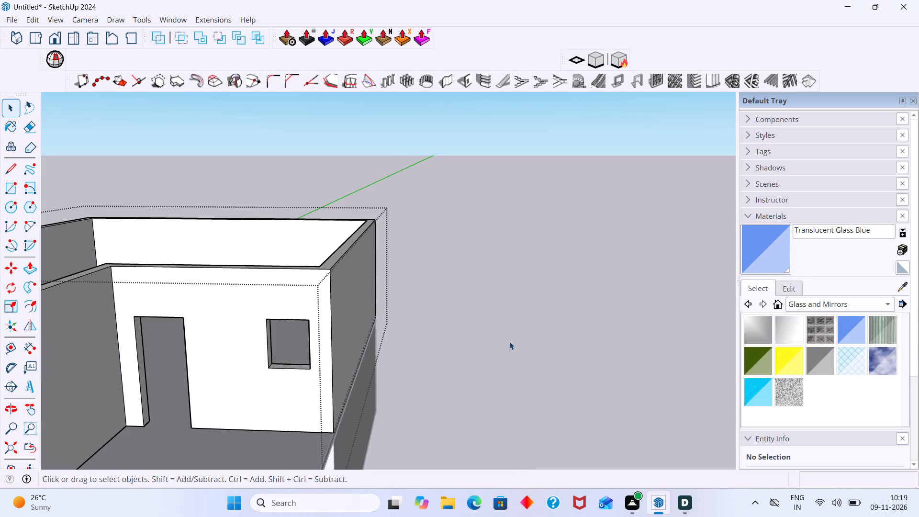
scroll(267, 340, "up", 3)
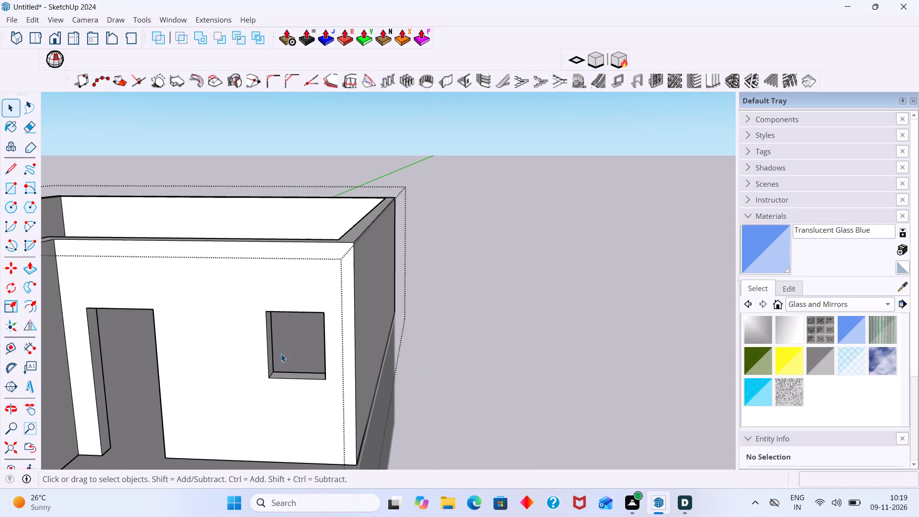
middle_click_drag(296, 353, 327, 356)
key("t")
scroll(364, 332, "up", 6)
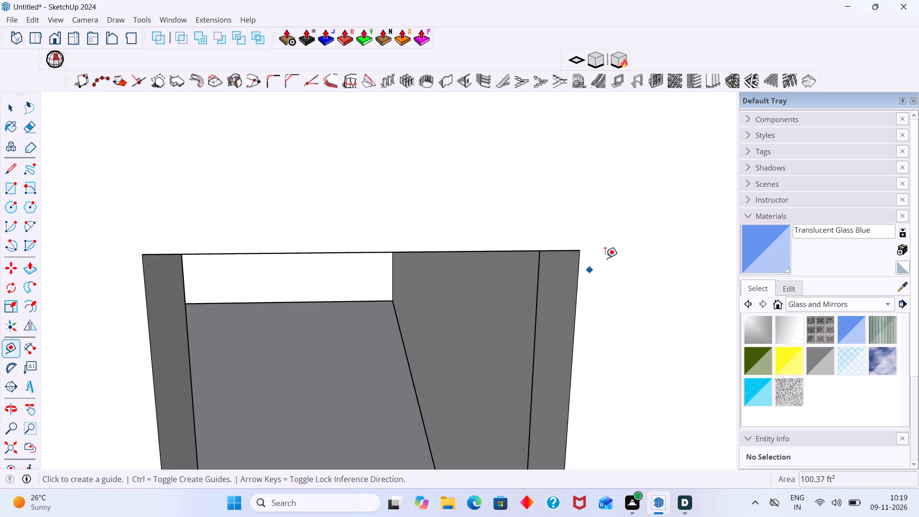
left_click(579, 250)
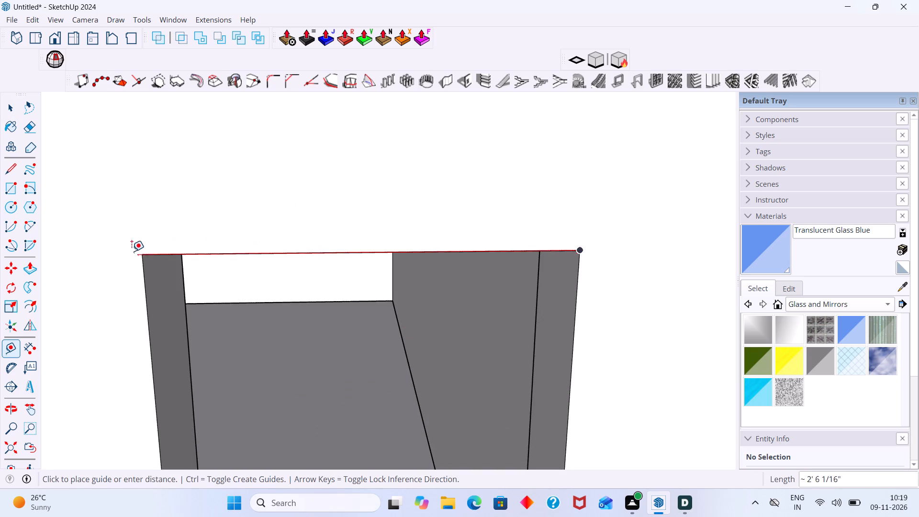
key("space")
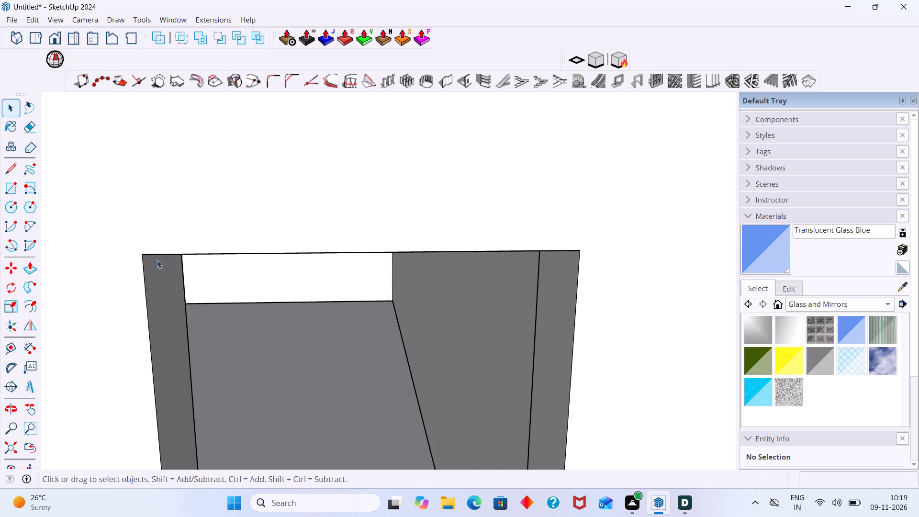
scroll(177, 276, "down", 12)
left_click(444, 299)
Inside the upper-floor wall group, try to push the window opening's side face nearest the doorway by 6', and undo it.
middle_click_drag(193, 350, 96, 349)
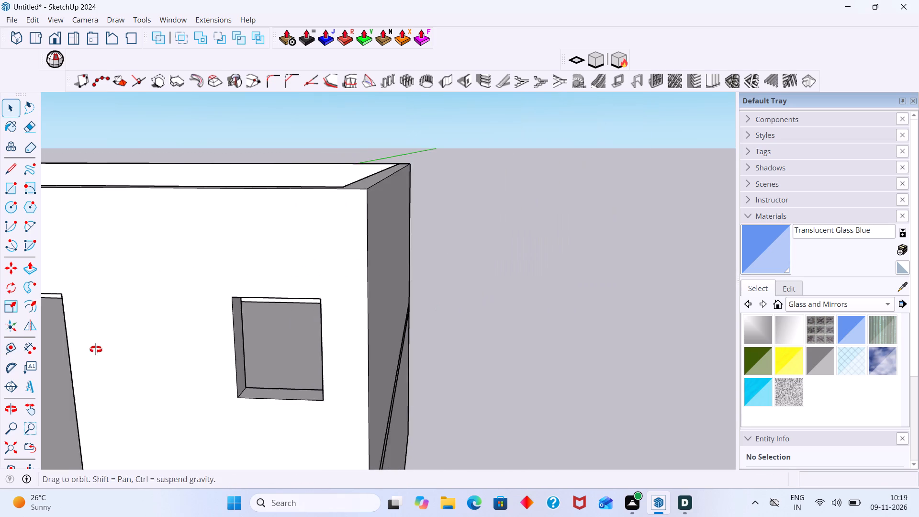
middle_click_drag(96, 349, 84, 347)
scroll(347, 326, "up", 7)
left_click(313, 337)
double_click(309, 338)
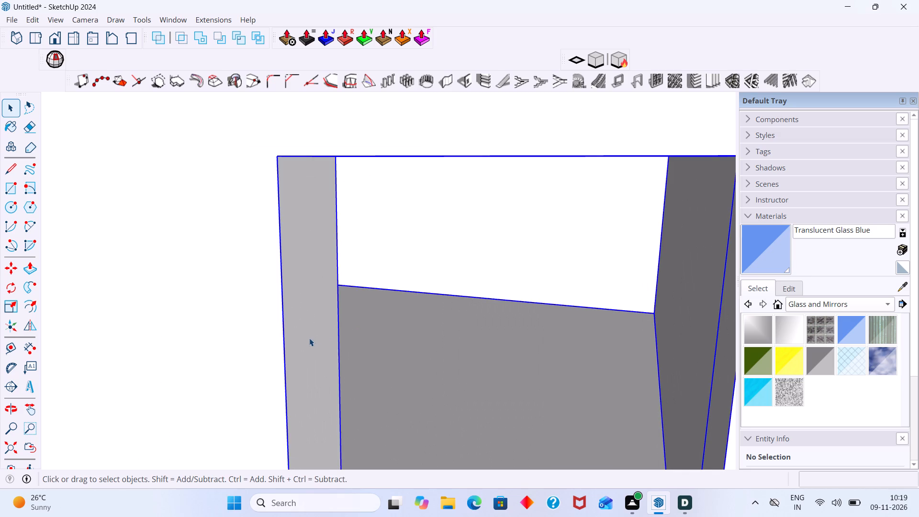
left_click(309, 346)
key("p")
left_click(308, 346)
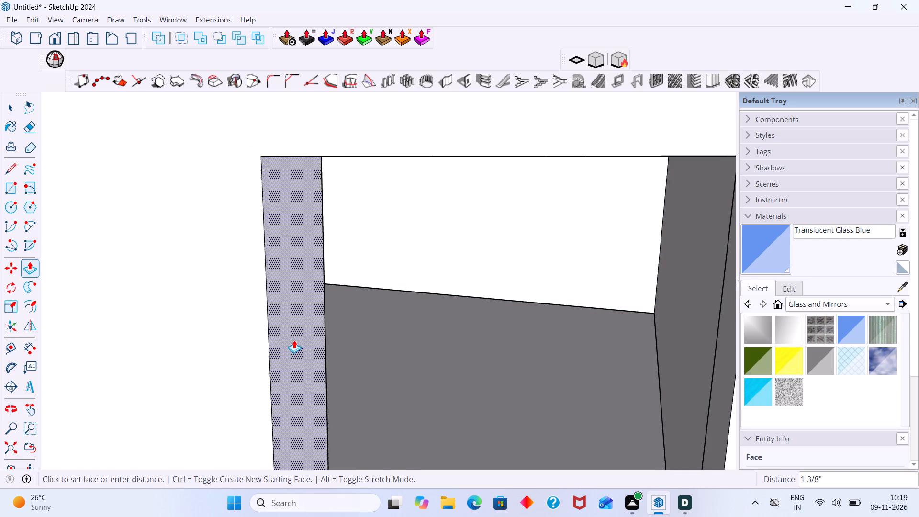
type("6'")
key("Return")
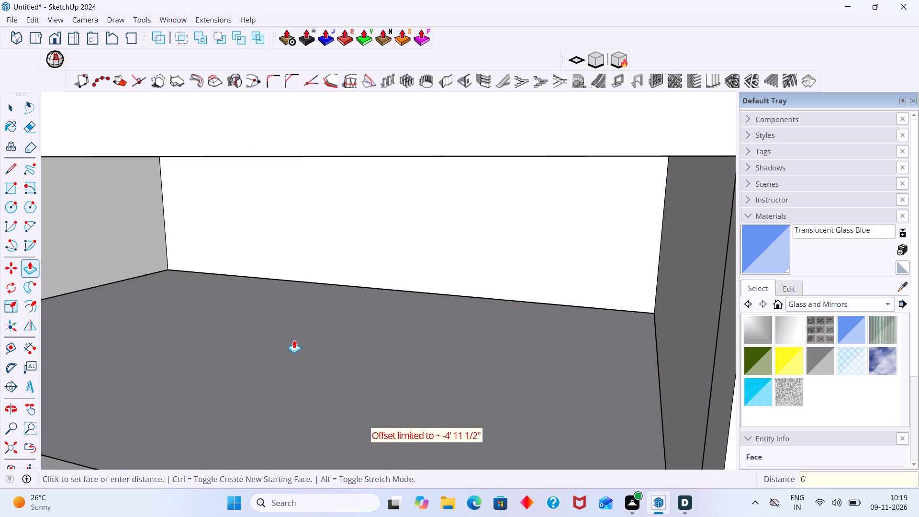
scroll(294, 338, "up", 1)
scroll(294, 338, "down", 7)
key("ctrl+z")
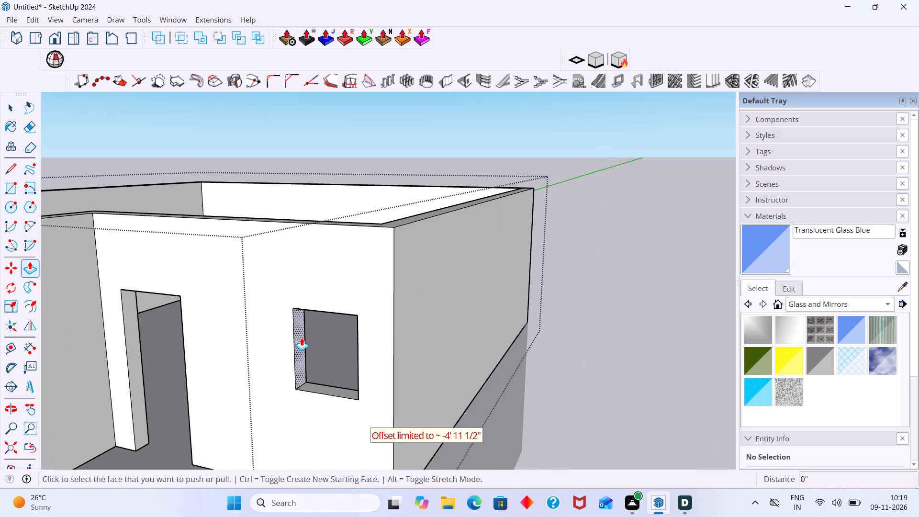
Widen the recessed wall's window opening toward the doorway by pushing its near side face 6" and a further 2'.
scroll(302, 337, "up", 2)
left_click(302, 337)
key("6")
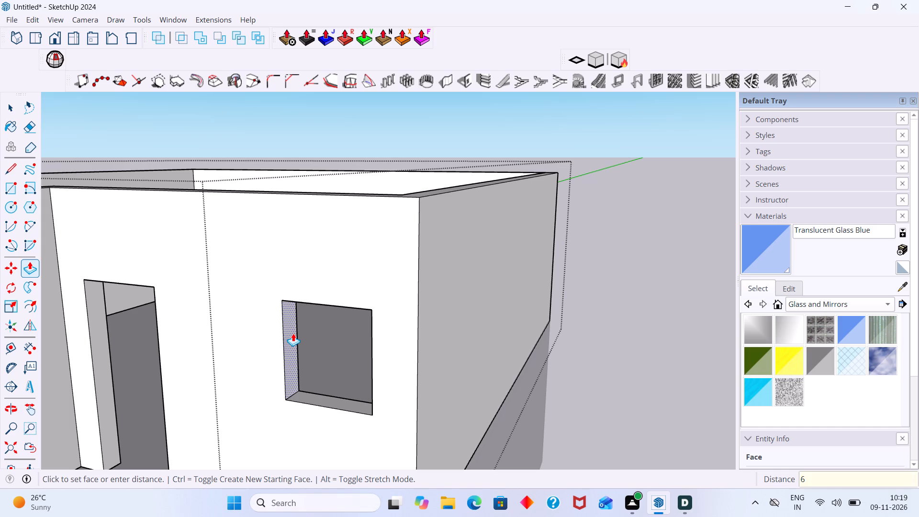
key("shift+quotedbl")
key("Return")
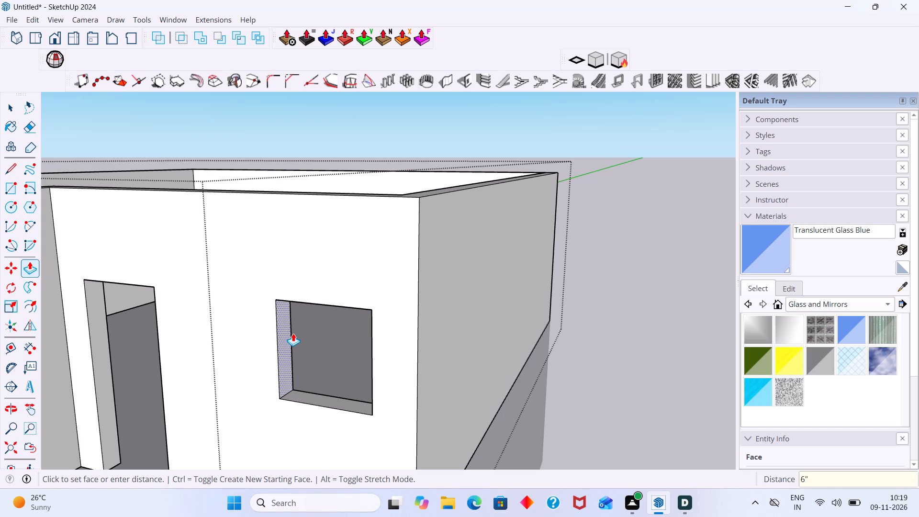
left_click(287, 345)
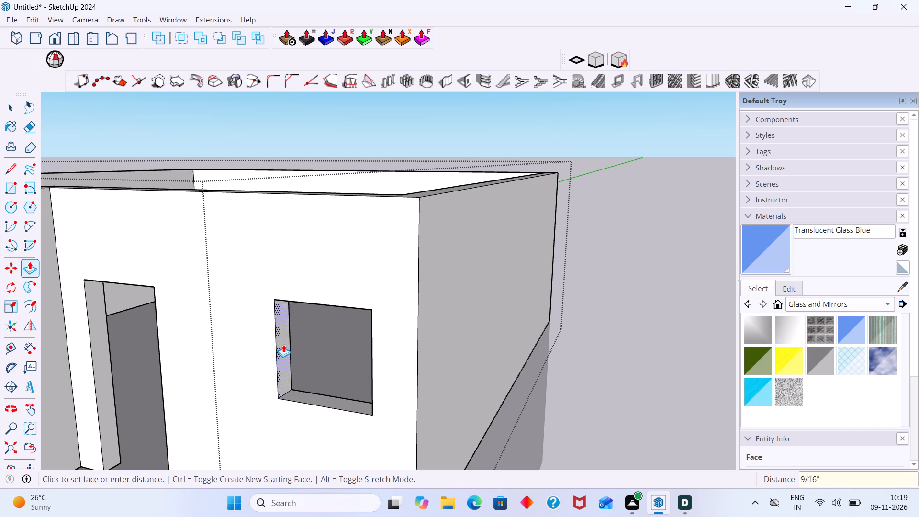
key("2")
key("apostrophe")
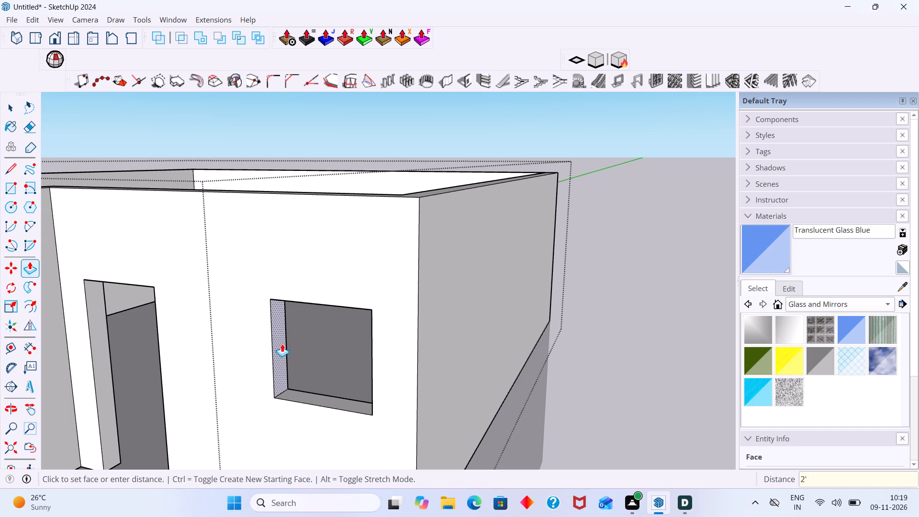
key("Return")
key("space")
left_click(678, 297)
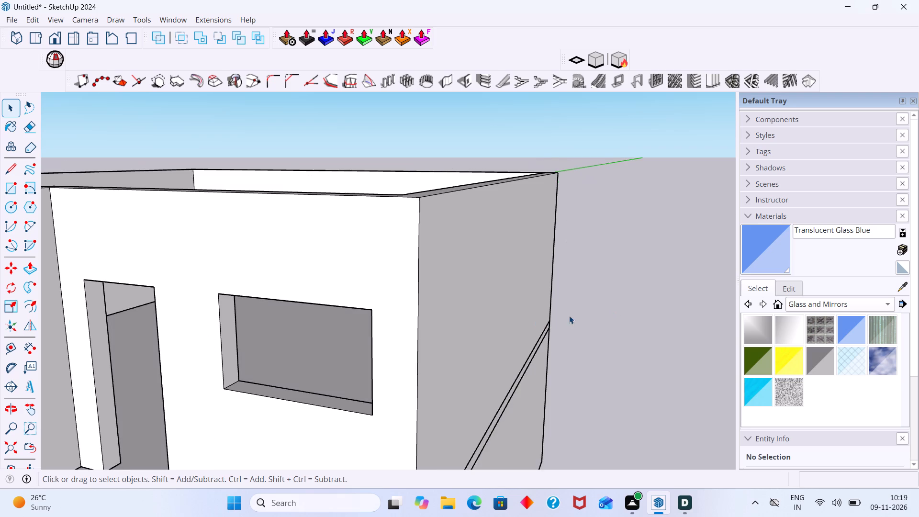
Compare the widened upper-floor window and doorway with the balcony wall openings in the facade reference image.
scroll(542, 328, "down", 5)
middle_click_drag(471, 358, 553, 371)
scroll(526, 360, "up", 2)
scroll(519, 350, "down", 5)
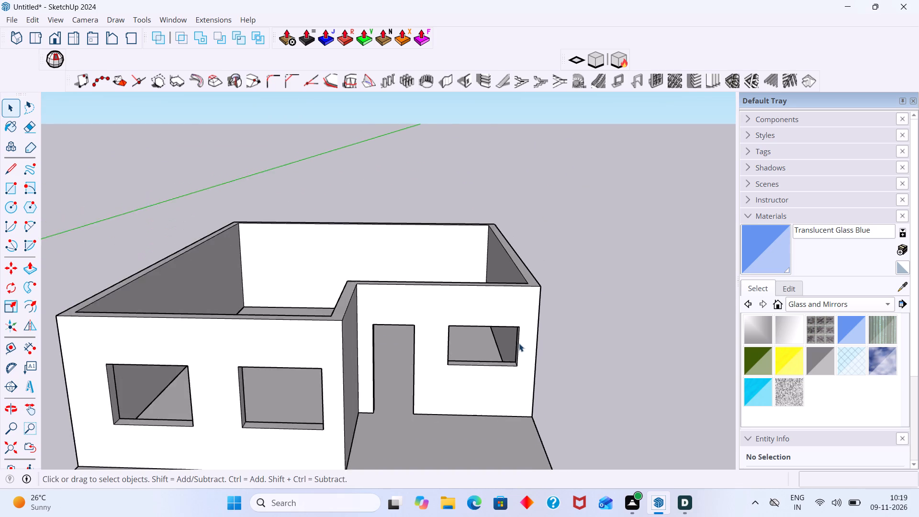
scroll(519, 343, "down", 10)
middle_click_drag(526, 345, 409, 326, "shift")
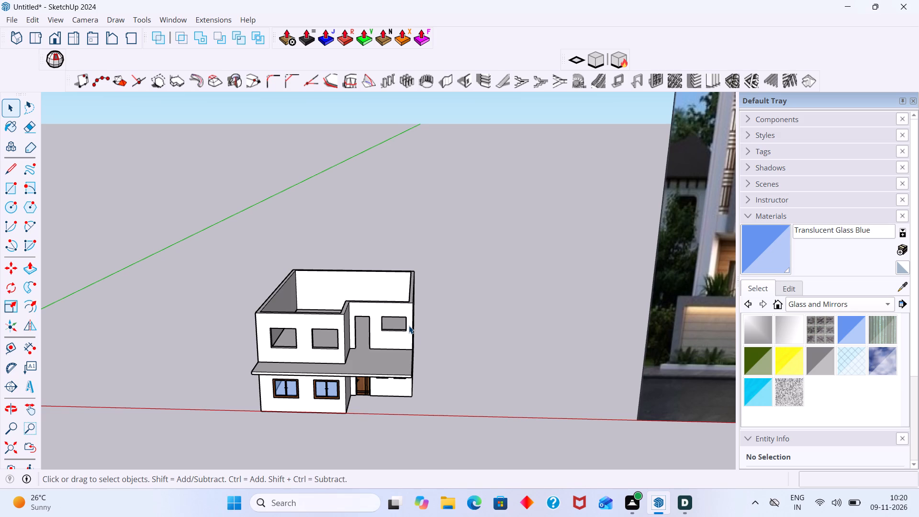
scroll(104, 187, "down", 5)
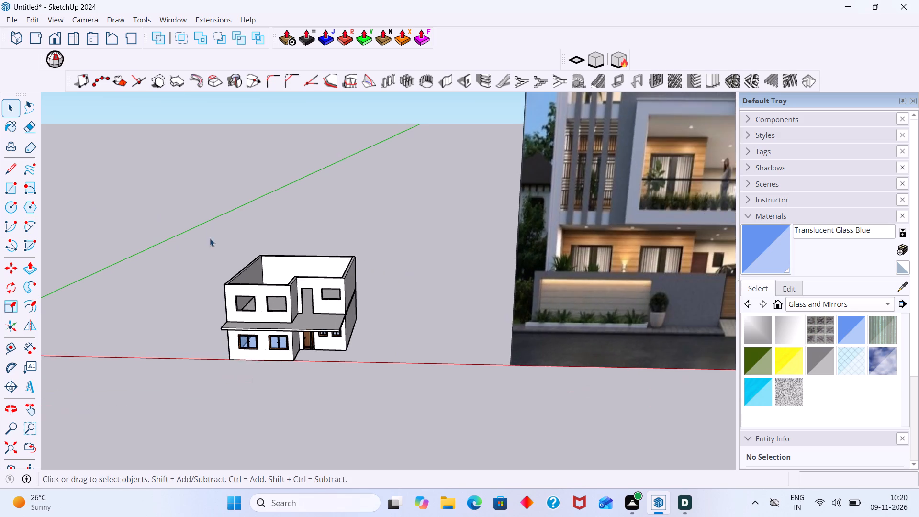
scroll(210, 238, "down", 2)
middle_click_drag(259, 256, 147, 246, "shift")
scroll(489, 170, "up", 2)
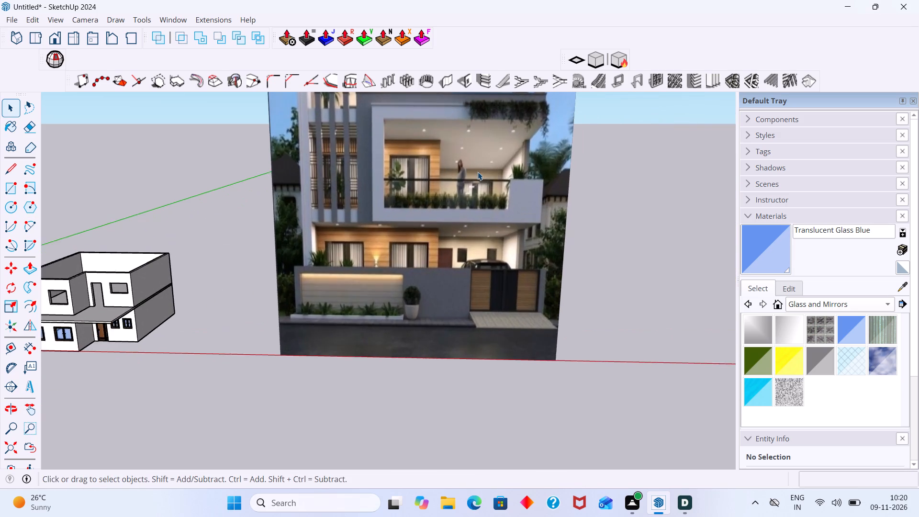
scroll(478, 172, "up", 7)
middle_click_drag(498, 182, 490, 245)
scroll(471, 205, "up", 1)
scroll(419, 226, "down", 1)
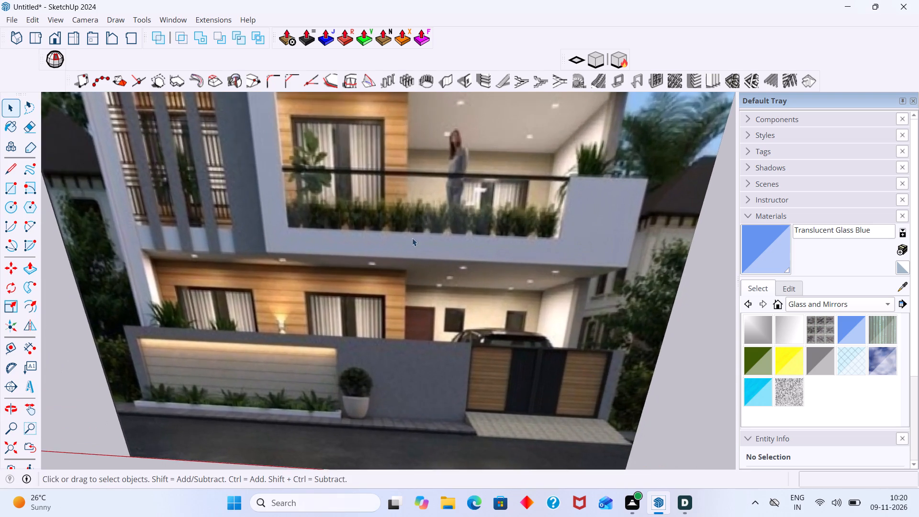
scroll(412, 238, "down", 8)
middle_click_drag(332, 289, 480, 279, "shift")
Narrow the recessed wall's window opening by pulling its side face nearest the doorway 1' back into the opening.
scroll(258, 264, "up", 5)
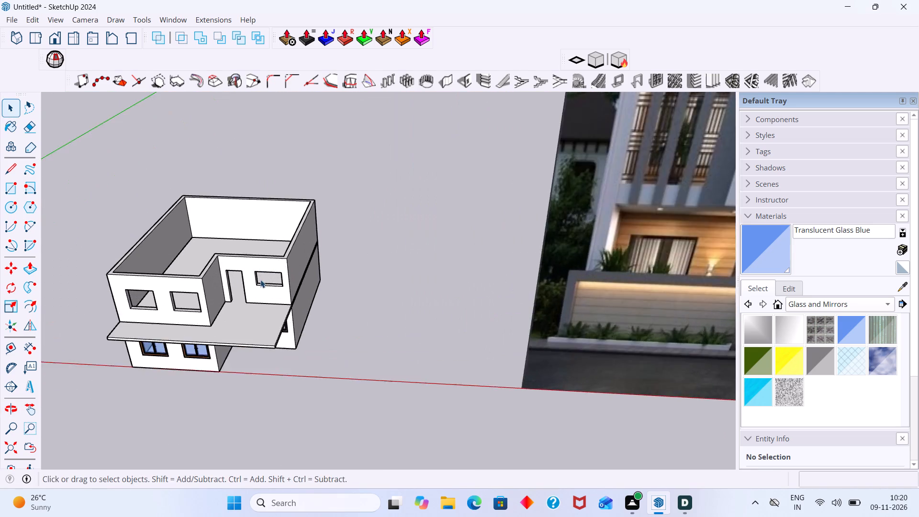
scroll(260, 280, "up", 9)
middle_click_drag(234, 293, 220, 287)
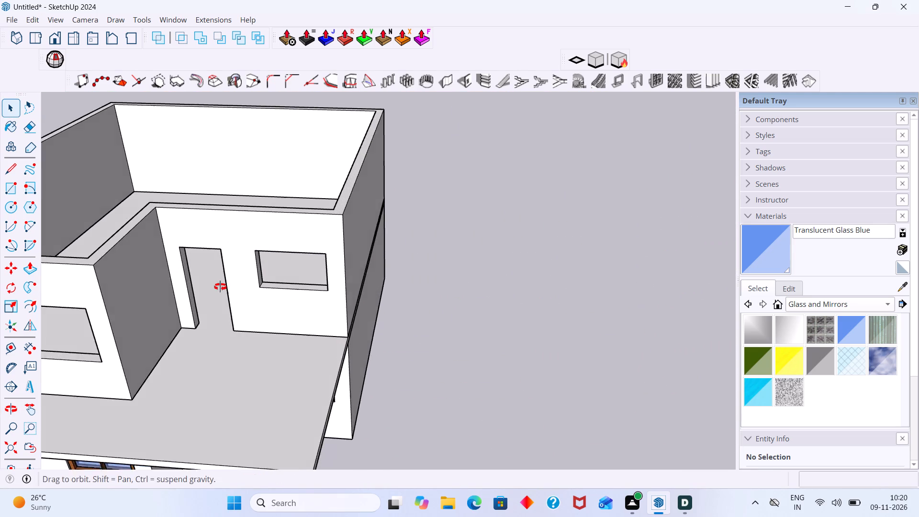
middle_click_drag(220, 287, 206, 275)
scroll(251, 262, "up", 10)
left_click(242, 254)
scroll(242, 254, "up", 4)
double_click(242, 255)
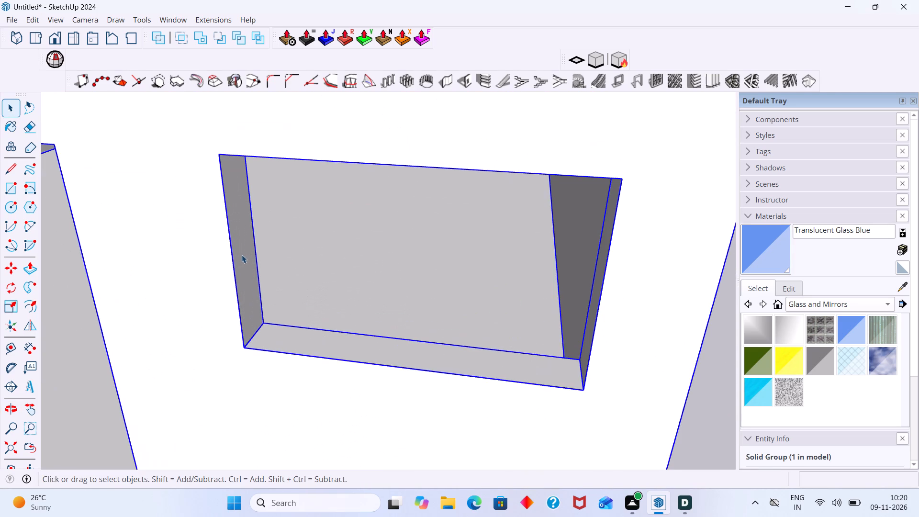
left_click(243, 258)
key("p")
left_click(242, 259)
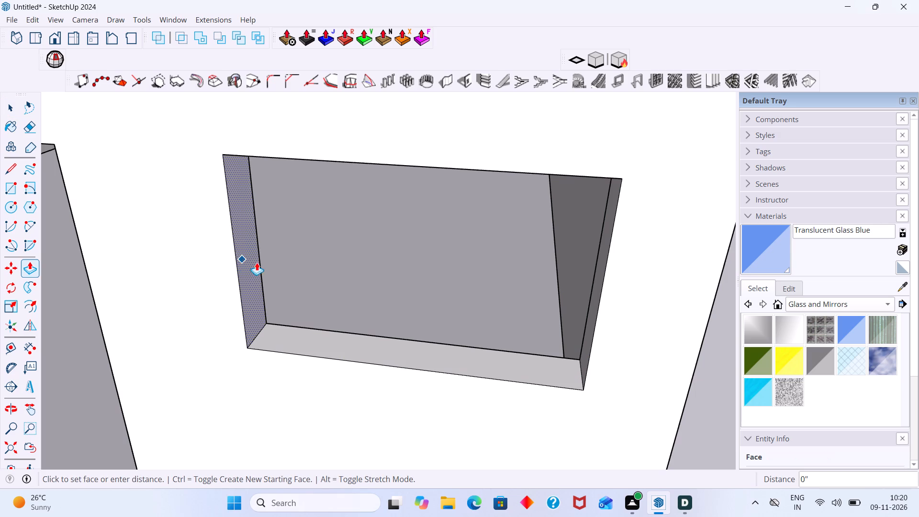
key("1")
key("apostrophe")
key("Return")
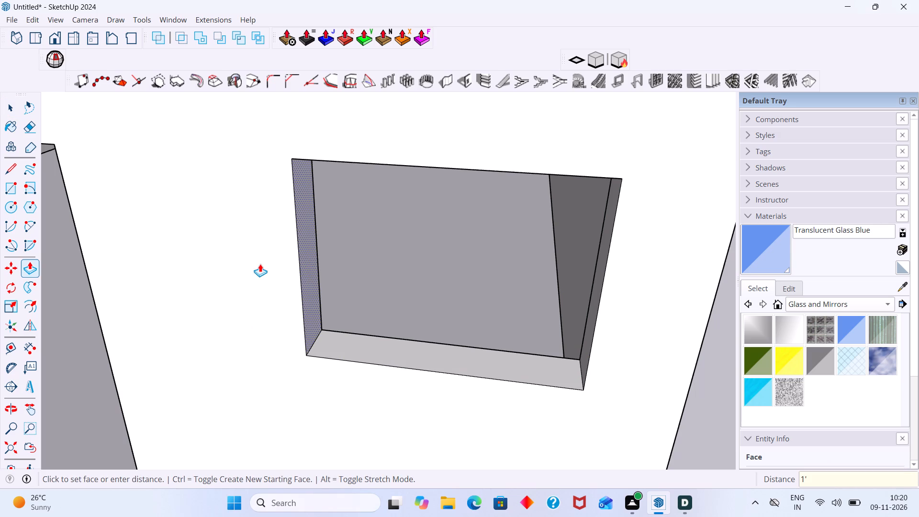
key("space")
scroll(283, 329, "down", 7)
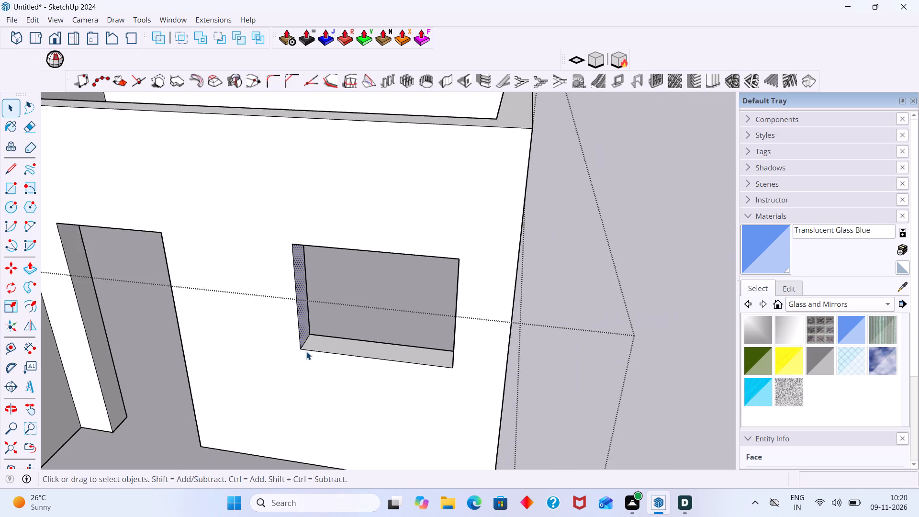
scroll(306, 351, "down", 4)
left_click(472, 293)
Draw a 4' by 3' rectangle filling the recessed upper-floor wall's window opening, starting from the midpoint of the wall thickness.
middle_click_drag(388, 313, 462, 303)
middle_click_drag(463, 298, 434, 279)
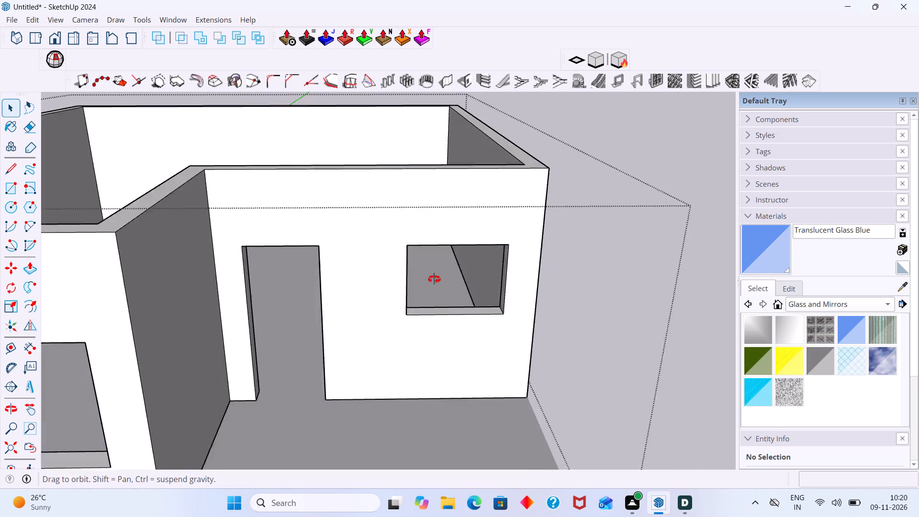
middle_click_drag(434, 279, 333, 240)
scroll(329, 269, "down", 5)
scroll(293, 228, "up", 5)
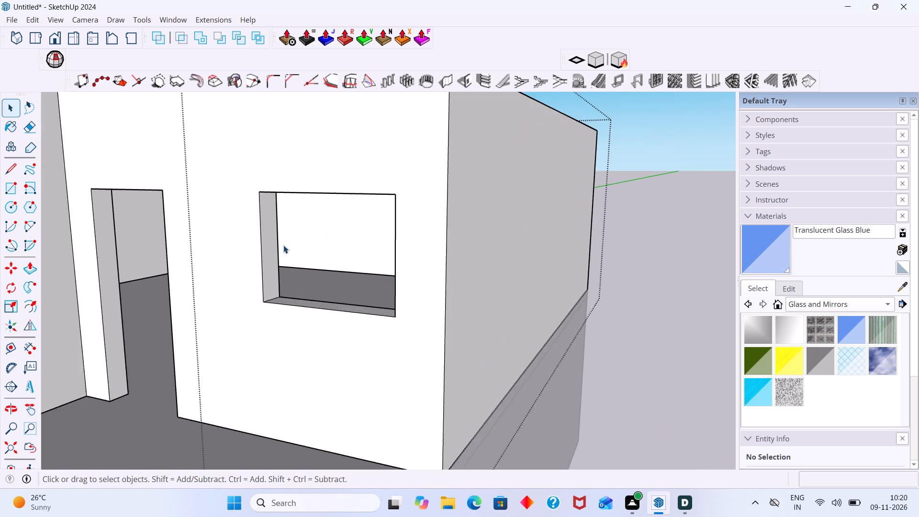
middle_click_drag(288, 266, 255, 232)
scroll(270, 240, "down", 4)
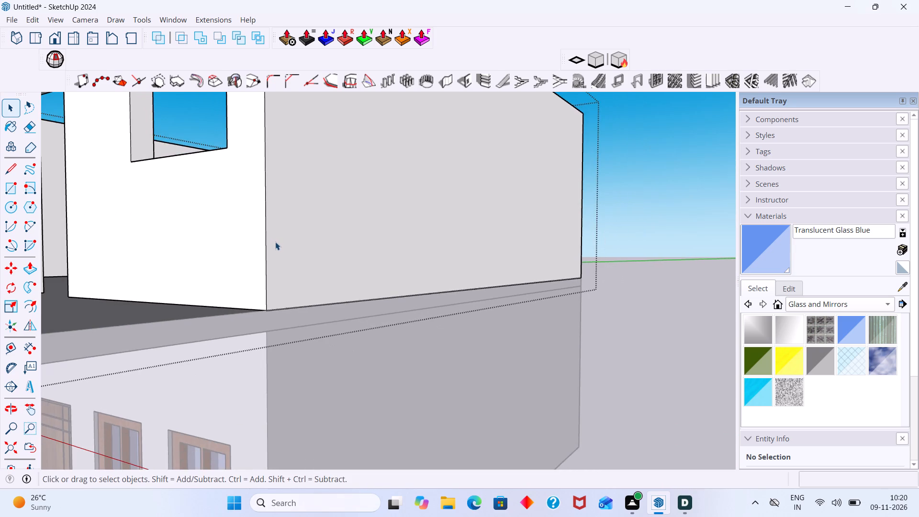
middle_click_drag(278, 246, 328, 353, "shift")
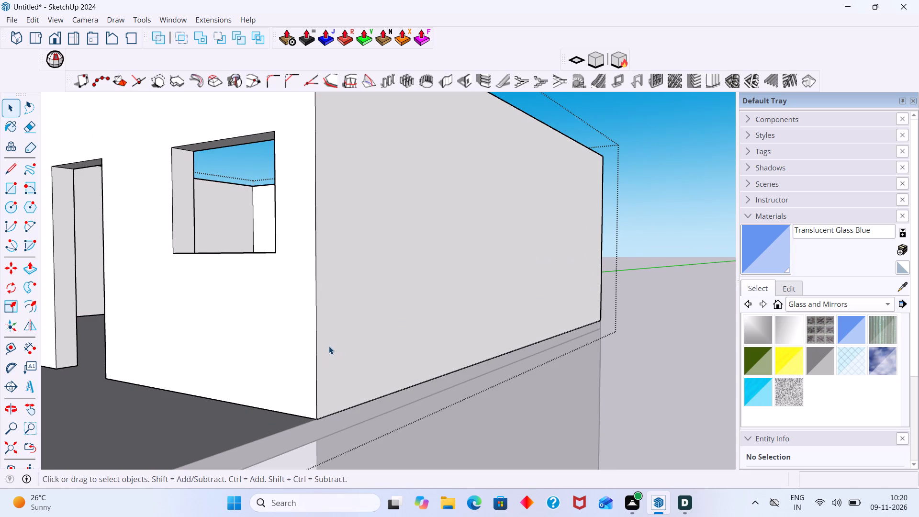
key("r")
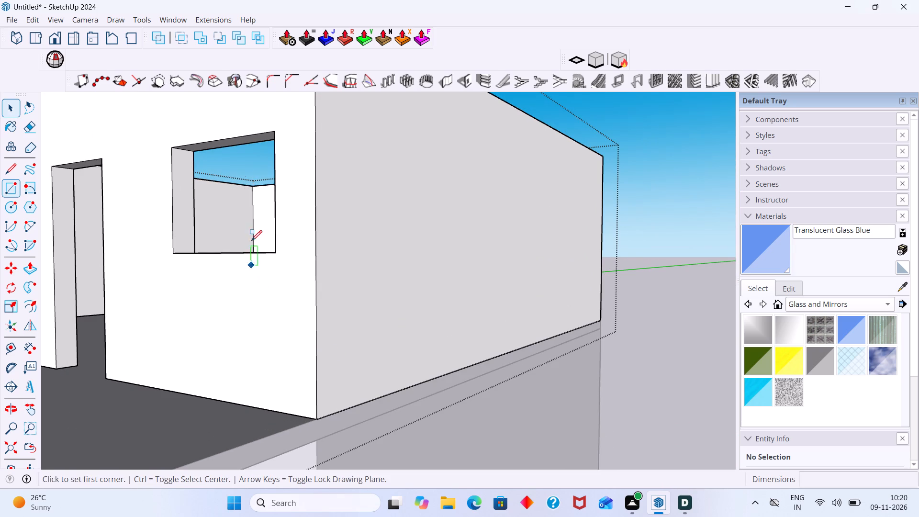
scroll(189, 152, "up", 3)
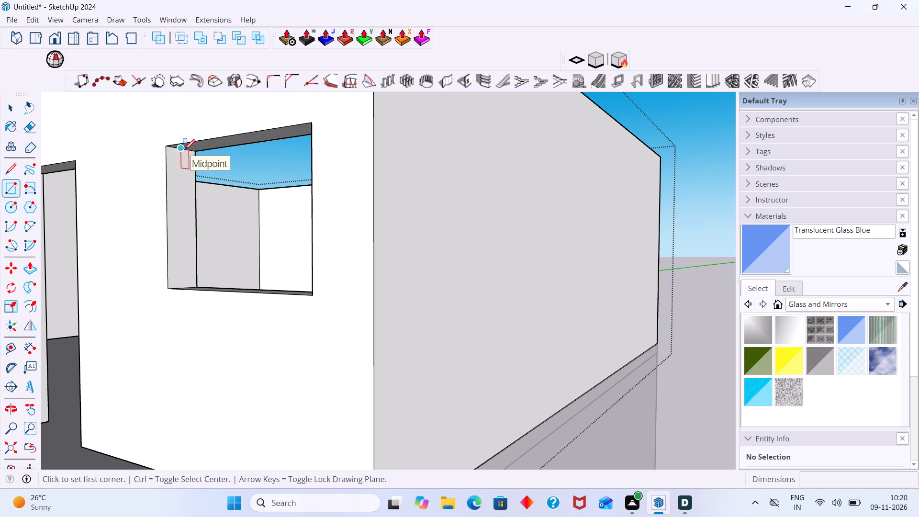
left_click(184, 150)
middle_click_drag(249, 269, 293, 323)
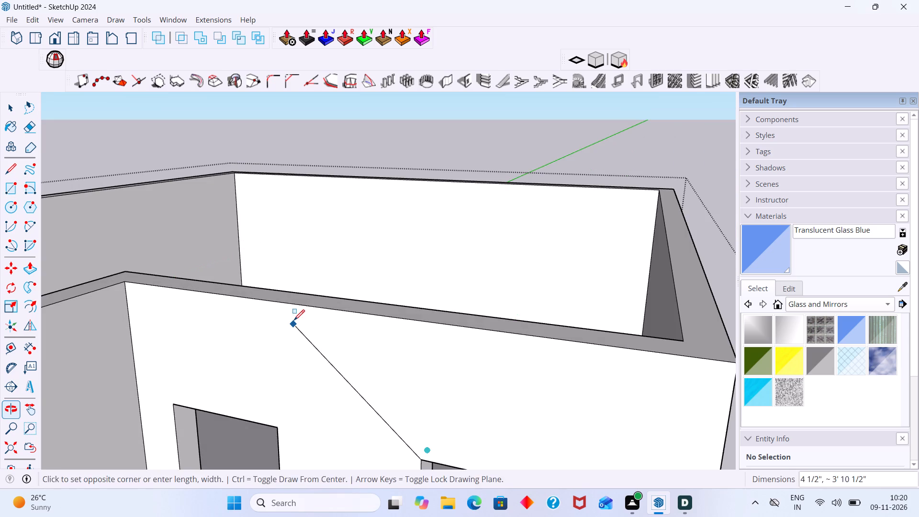
middle_click_drag(294, 320, 185, 117, "shift")
middle_click_drag(443, 408, 557, 385)
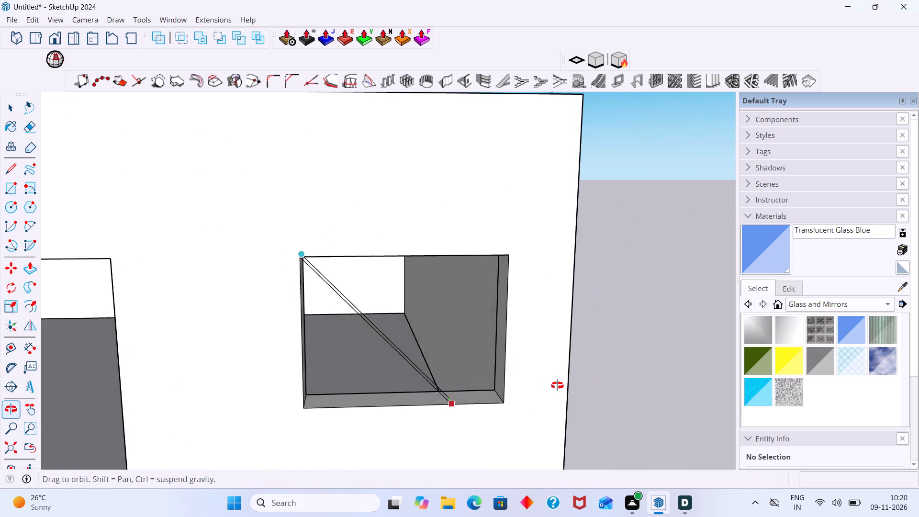
middle_click_drag(557, 385, 602, 391)
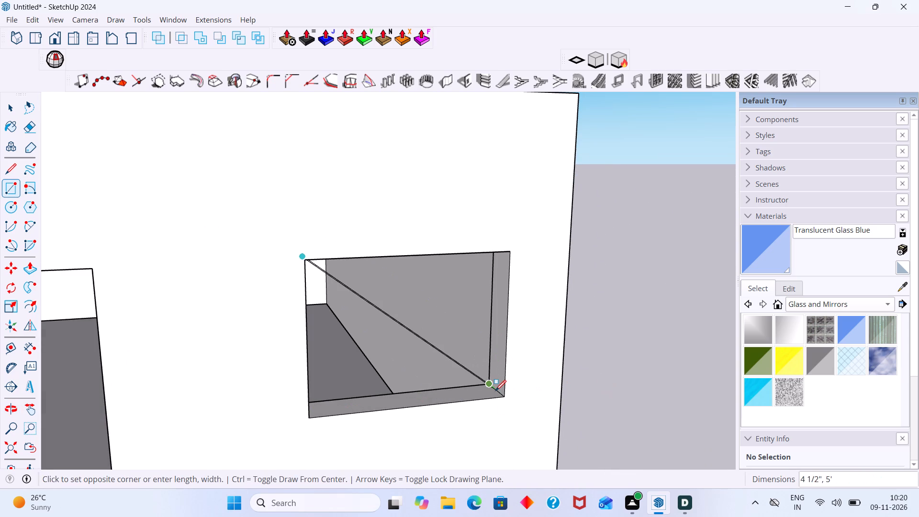
left_click(494, 393)
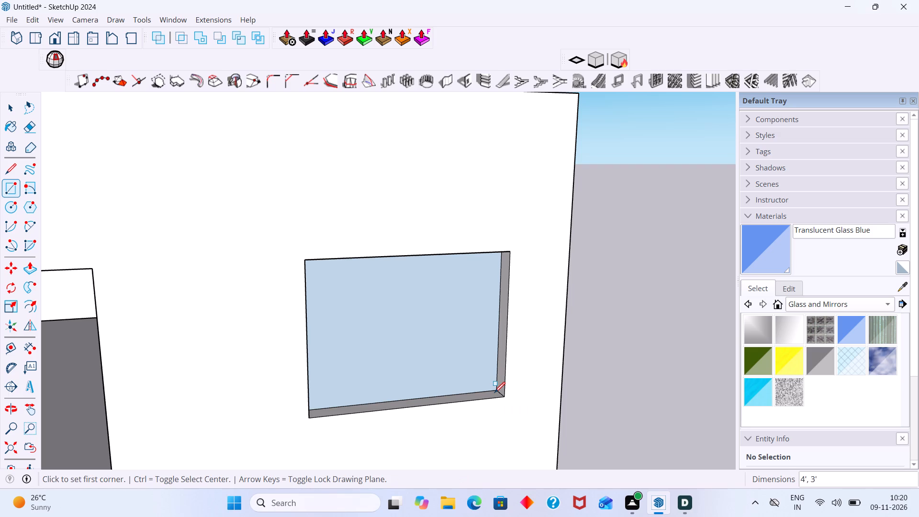
key("space")
Turn the new rectangle into a rectangular window frame with Panel Divider, using 1 row, 2 columns and middle panel location.
scroll(475, 377, "down", 9)
middle_click_drag(453, 371, 425, 361)
left_click(415, 350)
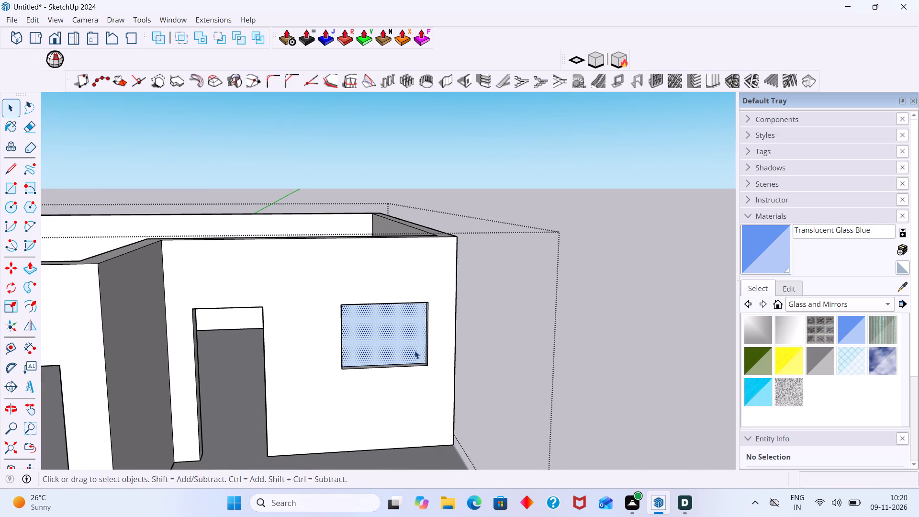
left_click(657, 84)
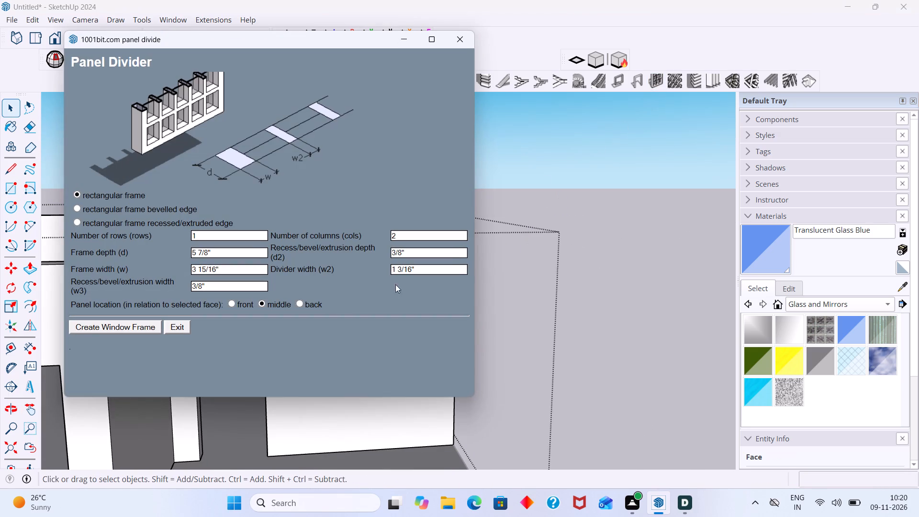
left_click(147, 328)
key("space")
Paint the new upper-floor window frame with Wood Cherry Original, sampled from a small ground-floor window's frame.
scroll(450, 342, "down", 2)
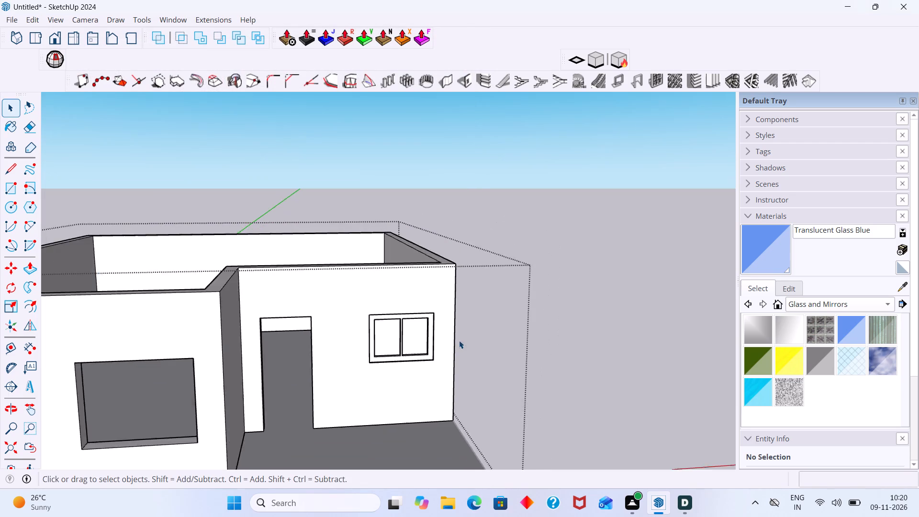
scroll(459, 340, "down", 8)
scroll(440, 349, "up", 9)
left_click(414, 325)
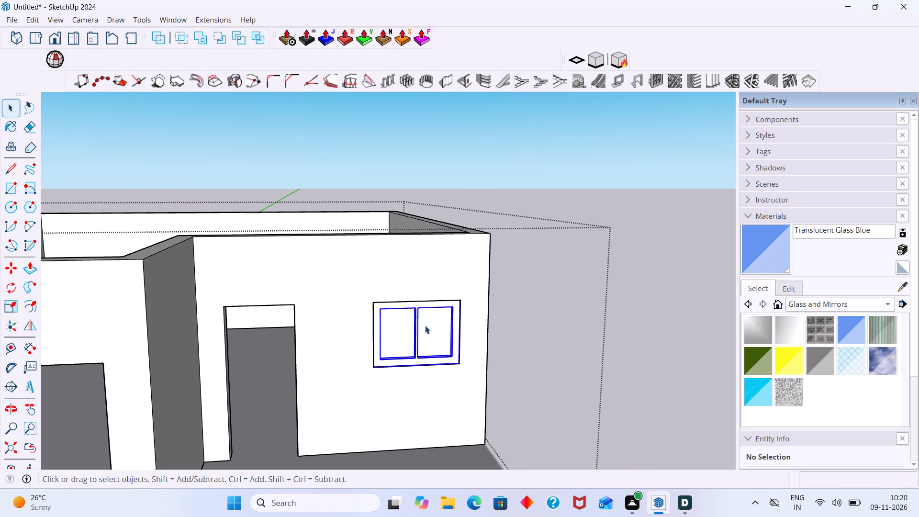
left_click(900, 287)
scroll(574, 380, "down", 6)
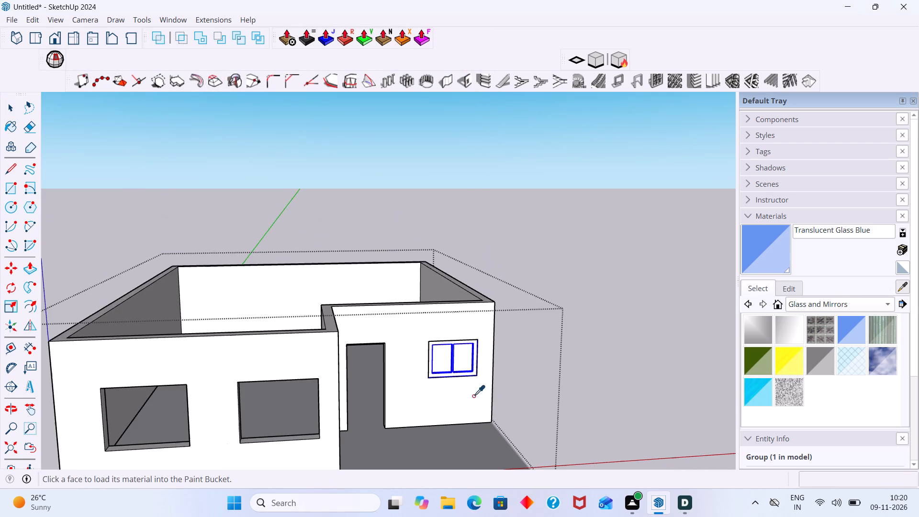
middle_click_drag(485, 385, 506, 247)
scroll(438, 379, "up", 3)
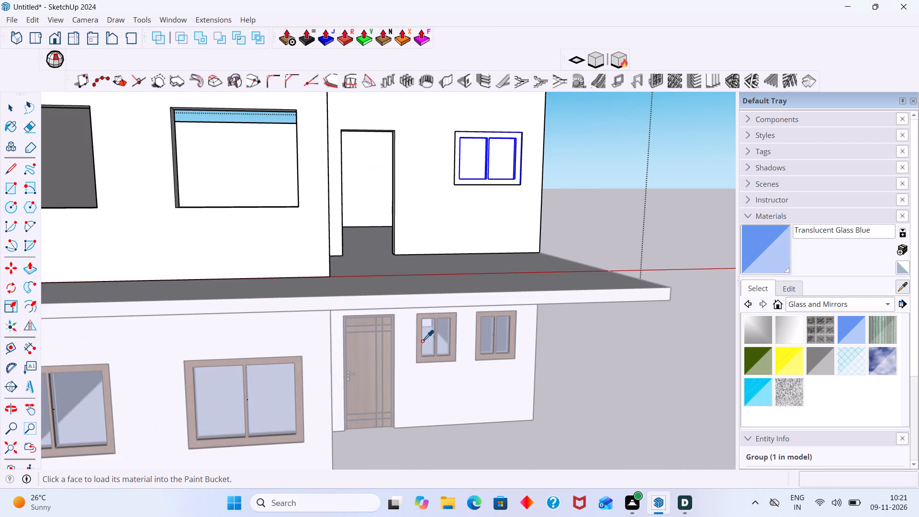
left_click(419, 343)
left_click(479, 178)
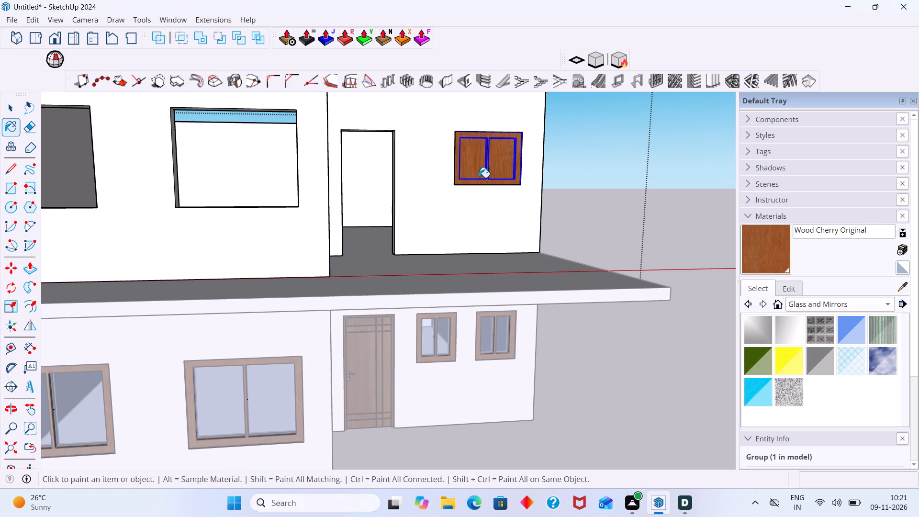
key("space")
Inside the new window group, paint the two panes with Translucent Glass Blue, and exit the window and wall groups.
double_click(473, 170)
scroll(470, 170, "up", 2)
left_click(470, 170)
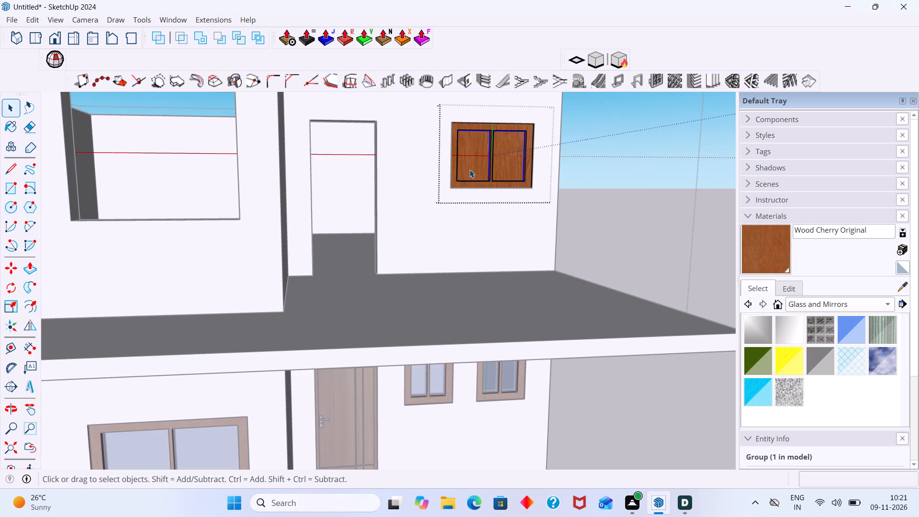
left_click(863, 335)
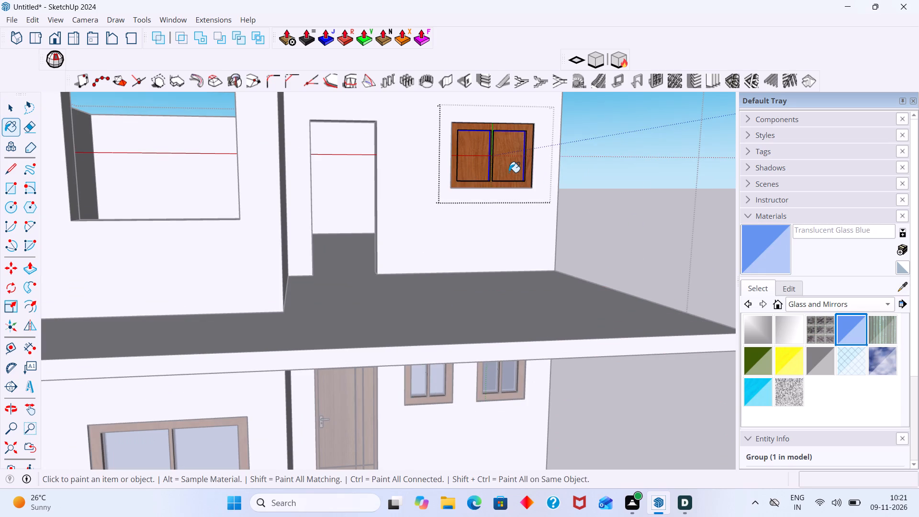
left_click(509, 172)
key("space")
left_click(632, 184)
scroll(620, 185, "down", 4)
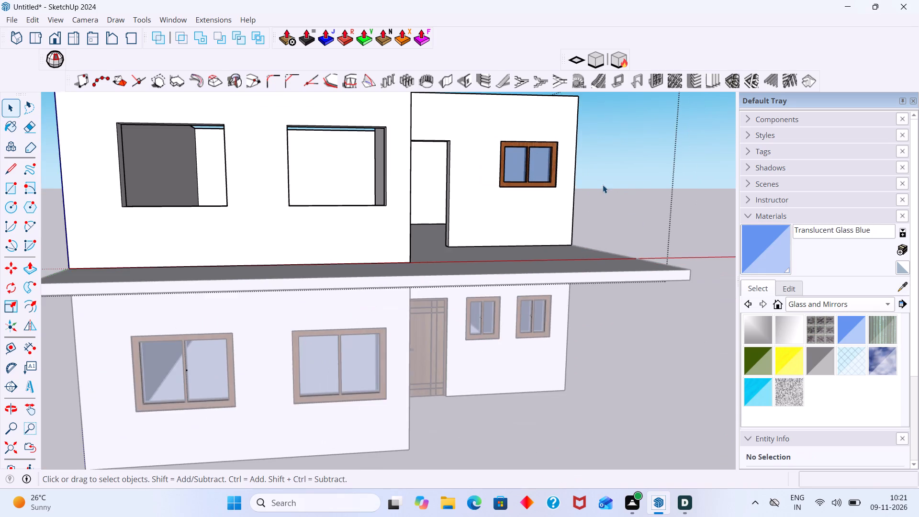
middle_click_drag(601, 185, 584, 285)
scroll(586, 275, "down", 6)
middle_click_drag(600, 273, 526, 301, "shift")
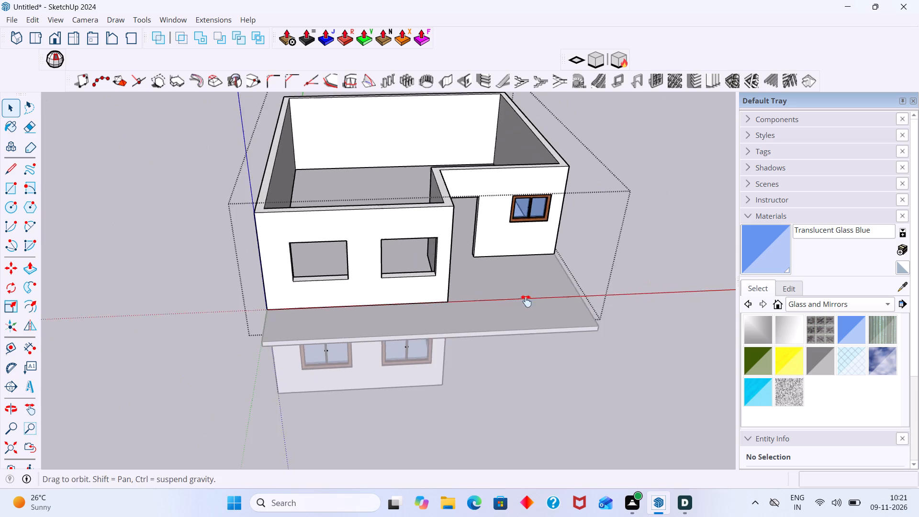
middle_click_drag(526, 301, 496, 315, "shift")
left_click(637, 226)
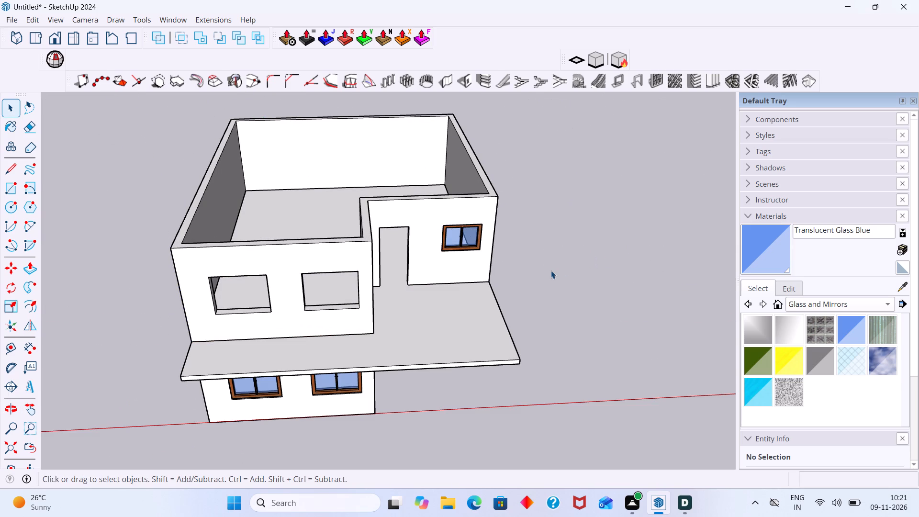
Compare the upper floor's openings and balcony with the facade reference image.
middle_click_drag(454, 307, 488, 222)
scroll(482, 271, "down", 5)
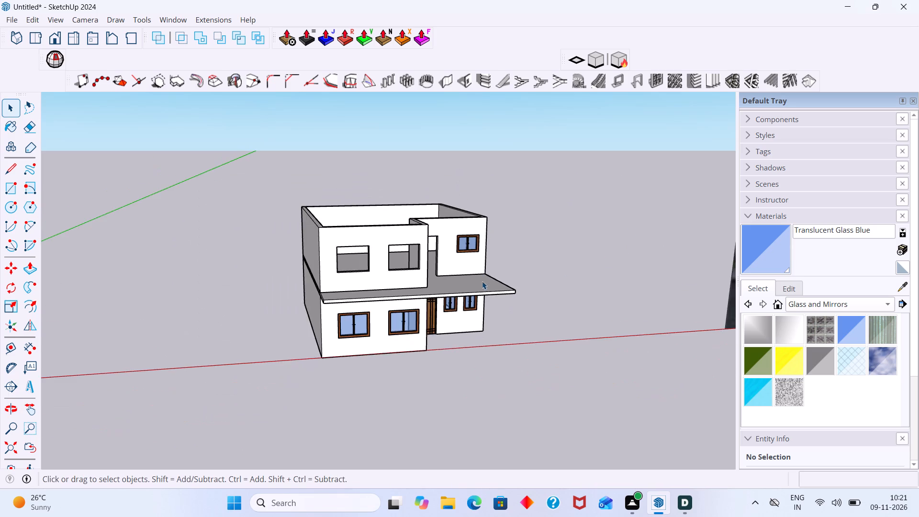
middle_click_drag(487, 292, 353, 295, "shift")
scroll(444, 277, "down", 9)
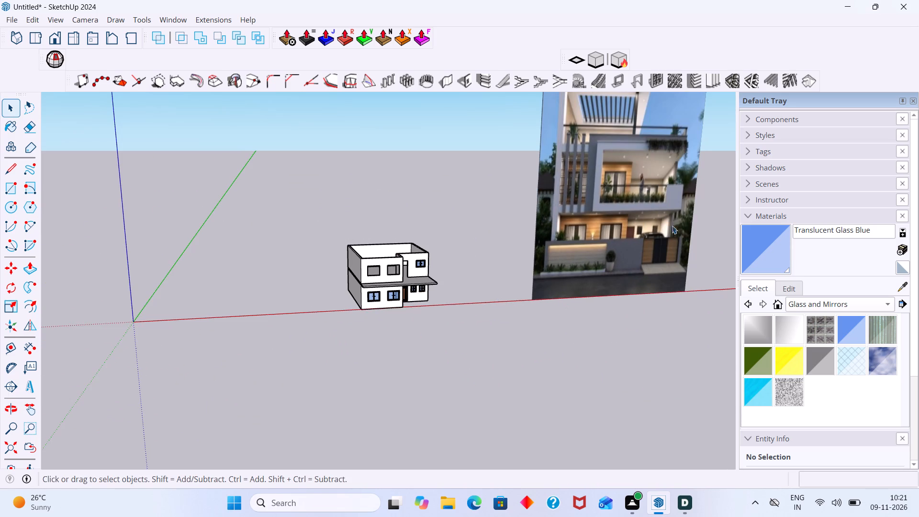
scroll(673, 219, "up", 8)
scroll(626, 235, "down", 4)
scroll(642, 162, "up", 4)
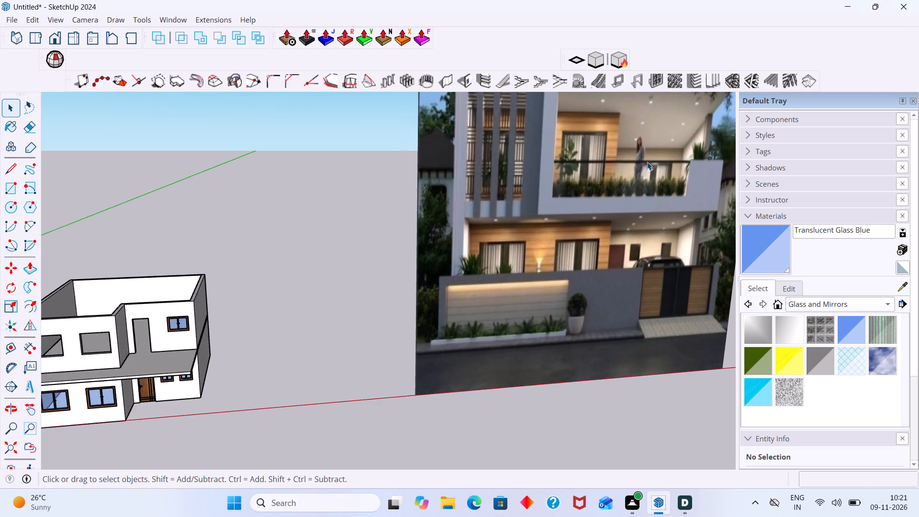
middle_click_drag(651, 173, 651, 207)
scroll(647, 194, "down", 8)
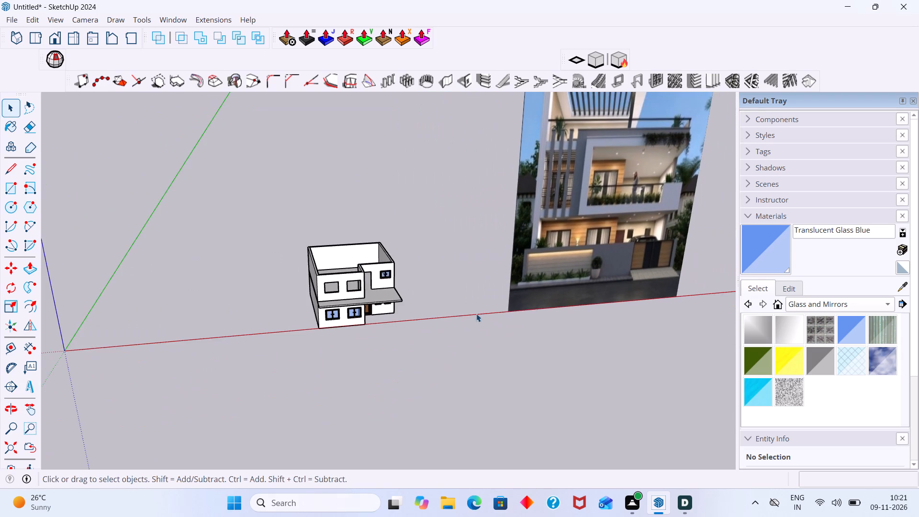
middle_click_drag(475, 313, 512, 303, "shift")
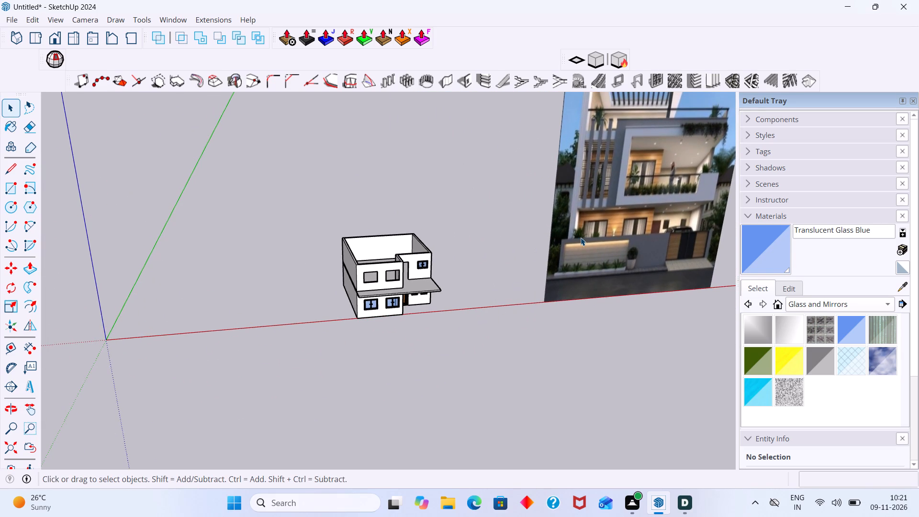
scroll(622, 176, "up", 12)
scroll(610, 179, "down", 2)
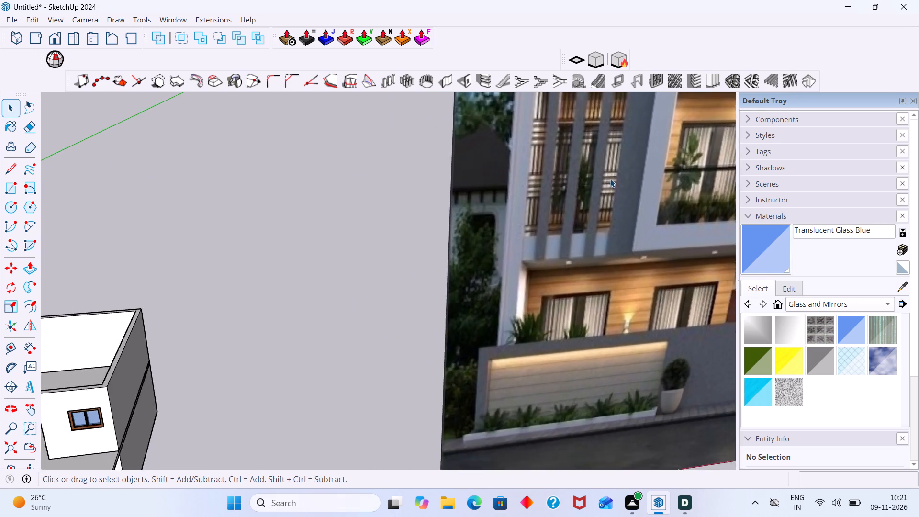
scroll(610, 179, "down", 8)
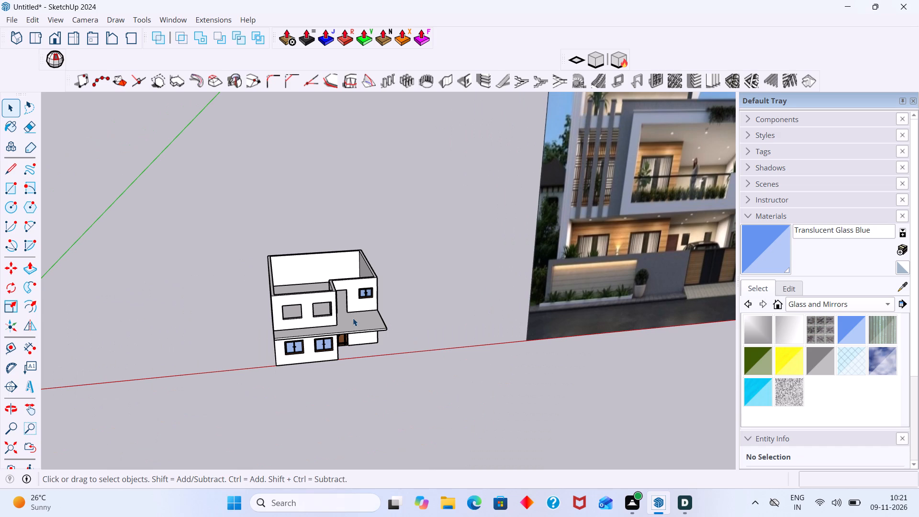
Draw a 5' by 4' rectangle at mid-depth in the upper-floor front wall's window opening farthest from the doorway.
middle_click_drag(327, 332, 269, 297)
scroll(308, 316, "up", 11)
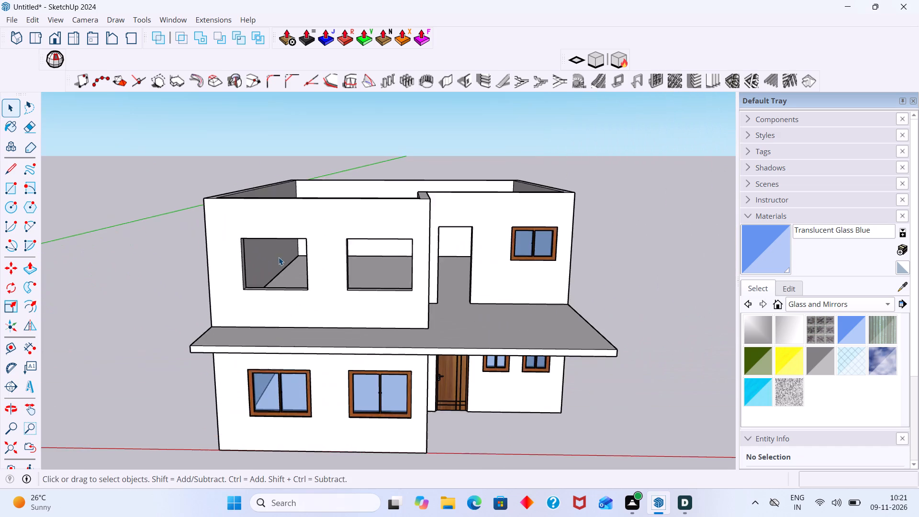
middle_click_drag(279, 251, 245, 191)
scroll(236, 202, "up", 1)
middle_click_drag(235, 201, 218, 171)
scroll(229, 222, "up", 5)
middle_click_drag(245, 196, 244, 185)
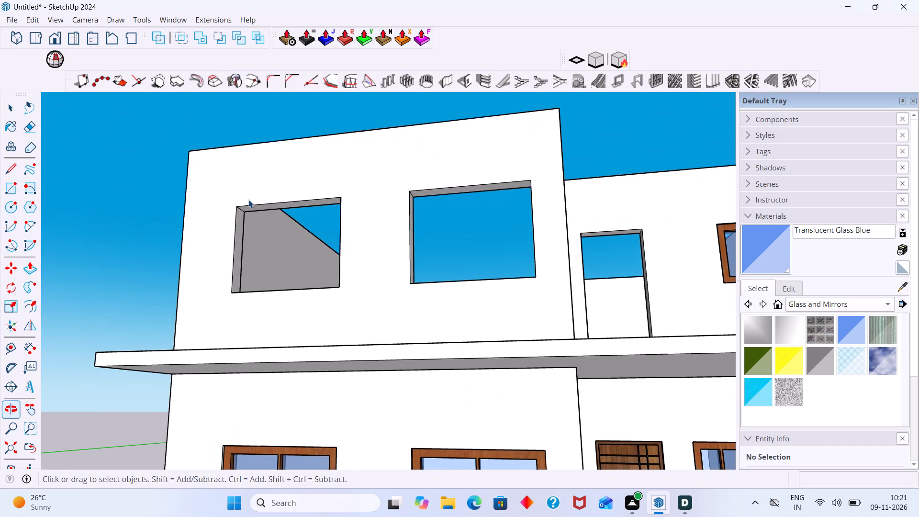
key("r")
scroll(250, 221, "up", 2)
middle_click_drag(244, 231, 233, 217)
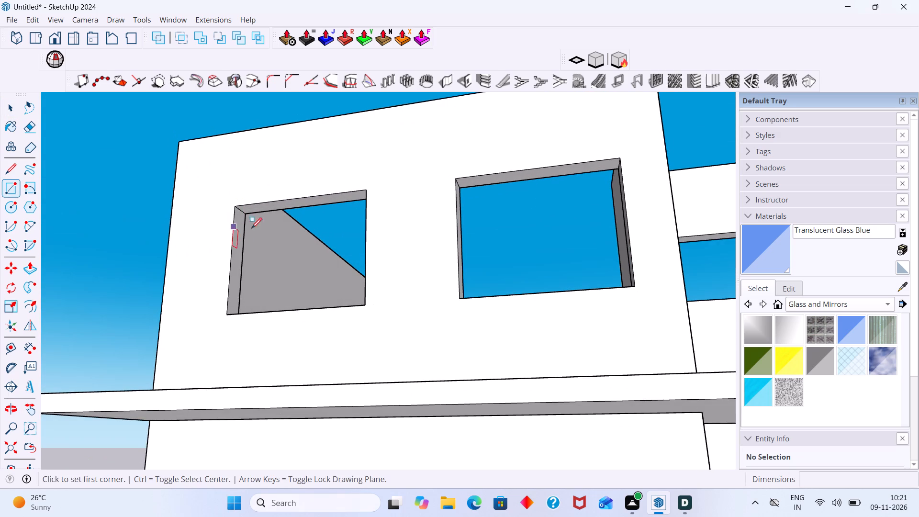
scroll(240, 212, "up", 5)
left_click(240, 208)
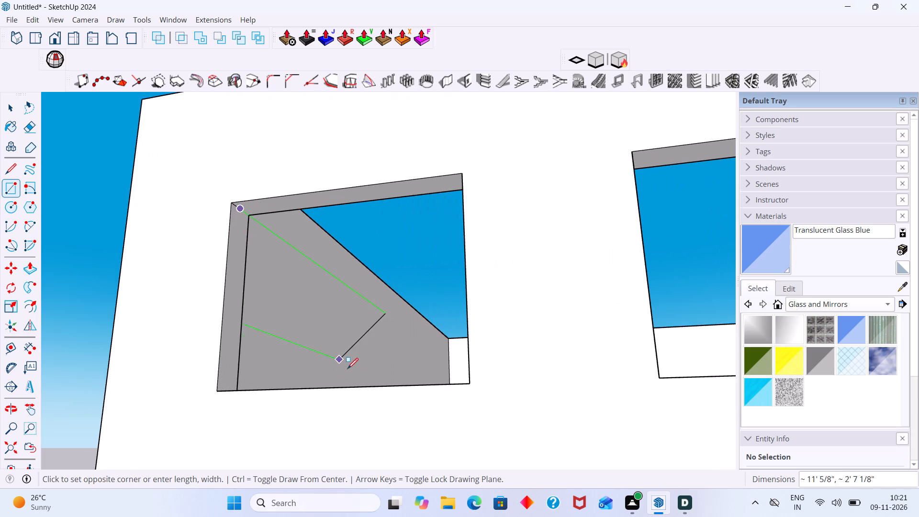
scroll(351, 381, "down", 3)
middle_click_drag(363, 383, 344, 305, "shift")
middle_click_drag(367, 354, 556, 512)
scroll(437, 249, "up", 2)
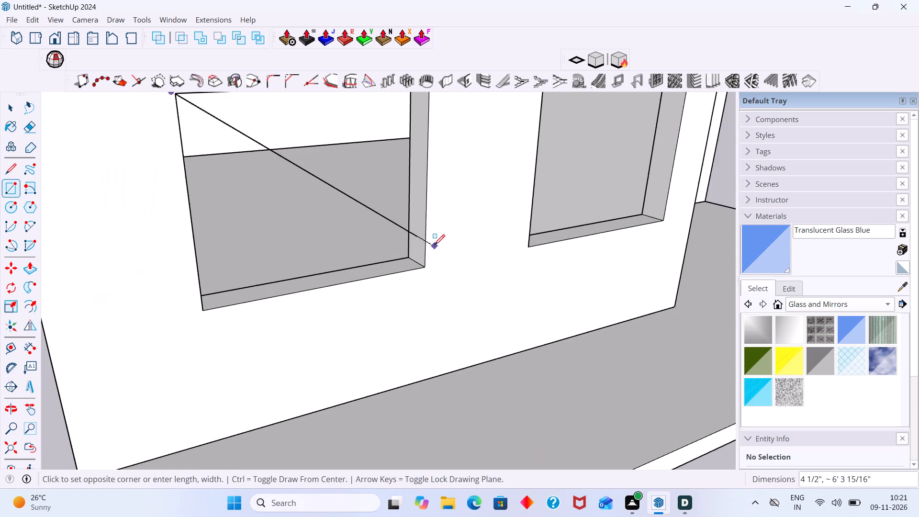
scroll(434, 245, "up", 3)
left_click(419, 264)
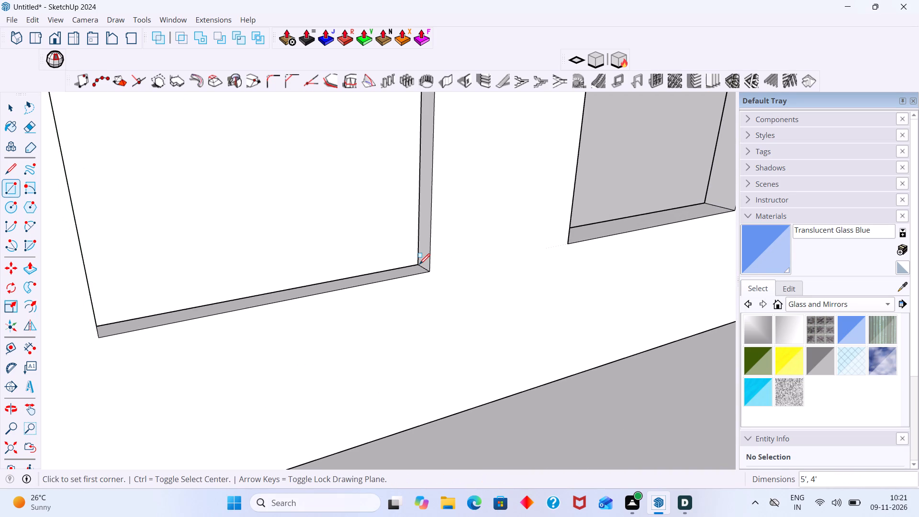
Draw a 5' by 4' rectangle at mid-depth in the upper-floor front wall's window opening nearest the doorway.
key("space")
scroll(449, 267, "down", 13)
middle_click_drag(502, 307, 379, 249)
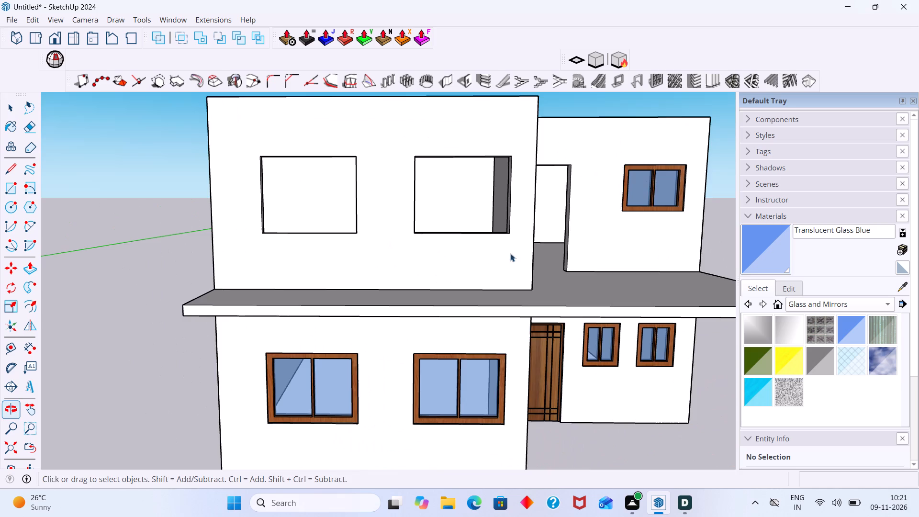
middle_click_drag(510, 251, 405, 189)
scroll(403, 147, "up", 2)
middle_click_drag(376, 150, 356, 147)
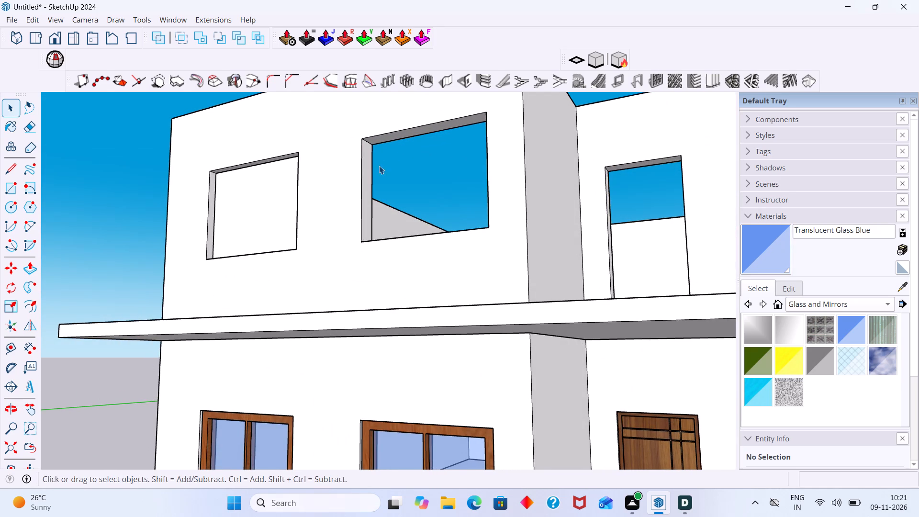
key("r")
scroll(373, 138, "up", 6)
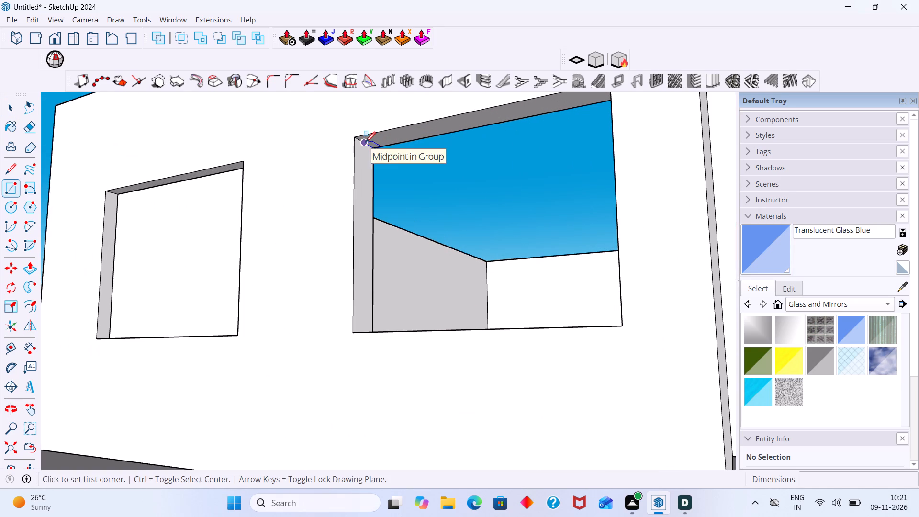
left_click(365, 142)
scroll(412, 243, "down", 5)
middle_click_drag(452, 289, 745, 387)
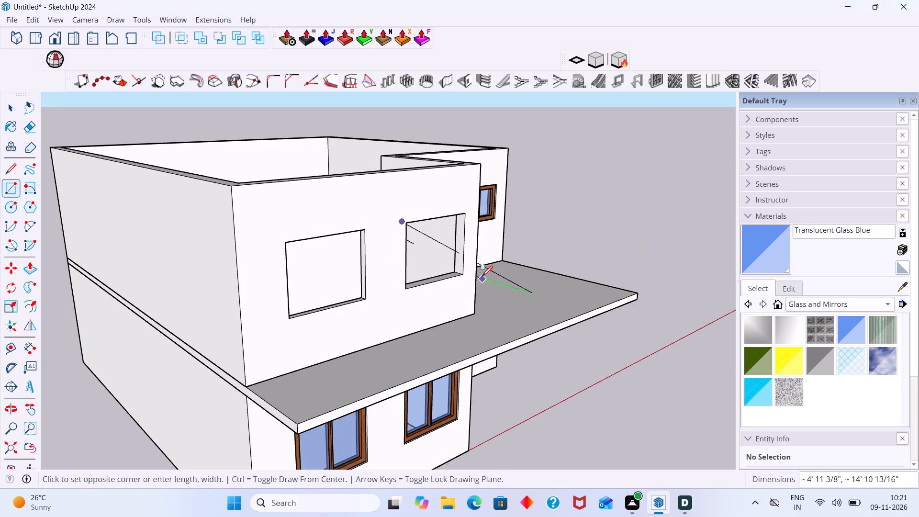
scroll(471, 260, "up", 5)
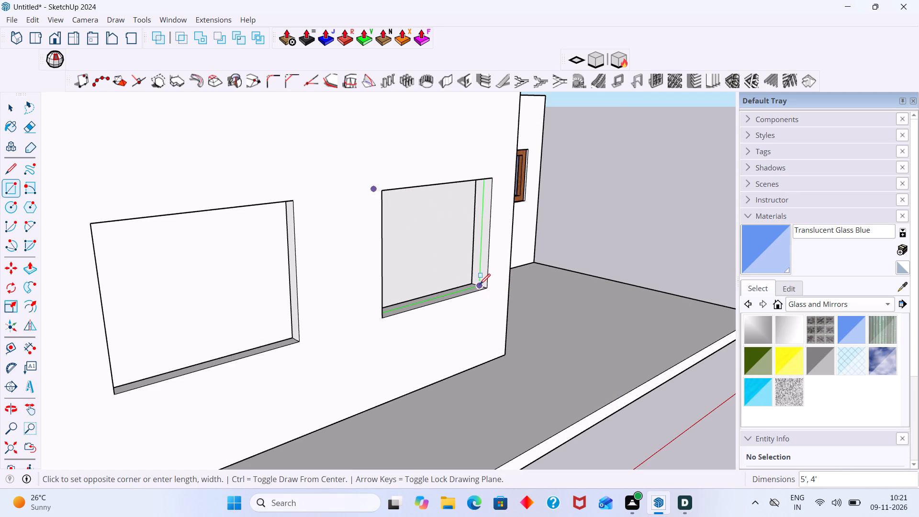
scroll(479, 286, "up", 9)
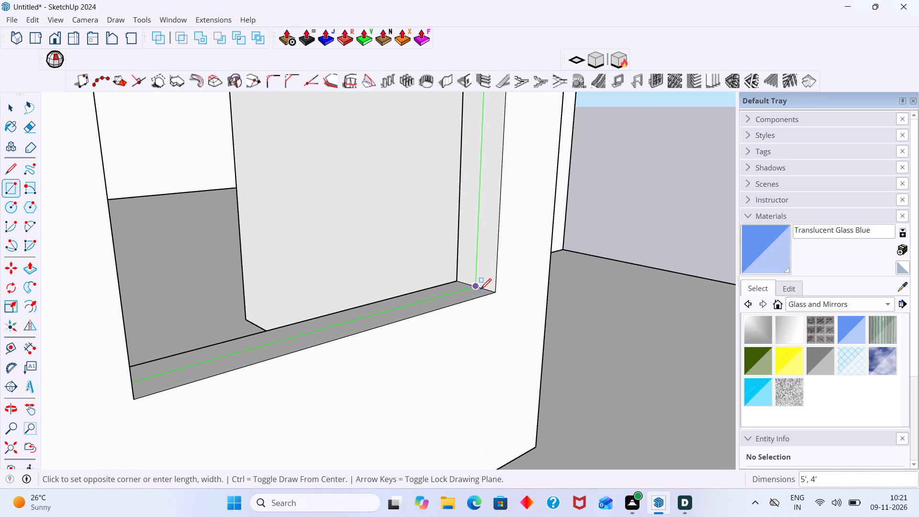
left_click(475, 287)
key("space")
Turn the new rectangle nearest the doorway into a one-row, two-column window with Panel Divider, using a 5 7/8" deep, 3 15/16" wide rectangular frame.
scroll(475, 288, "up", 1)
scroll(473, 294, "down", 16)
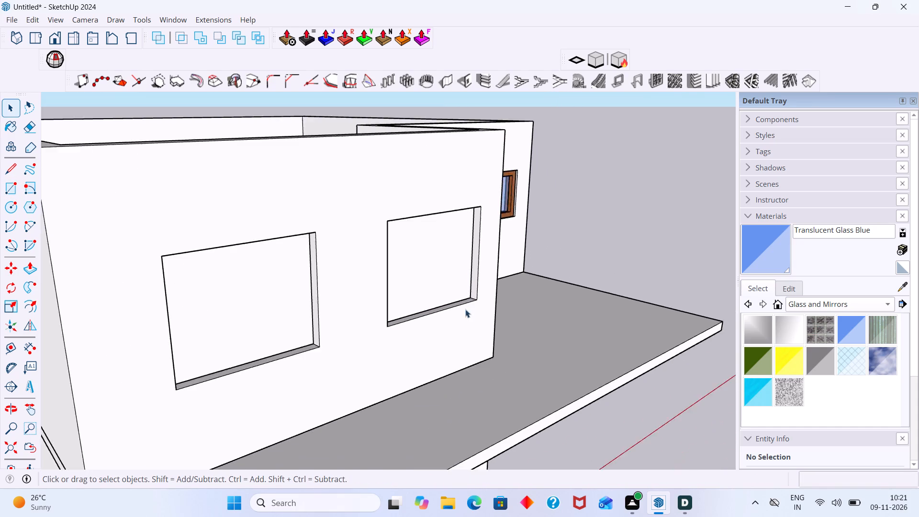
scroll(465, 309, "down", 5)
middle_click_drag(477, 309, 409, 295)
left_click(404, 278)
scroll(421, 279, "down", 2)
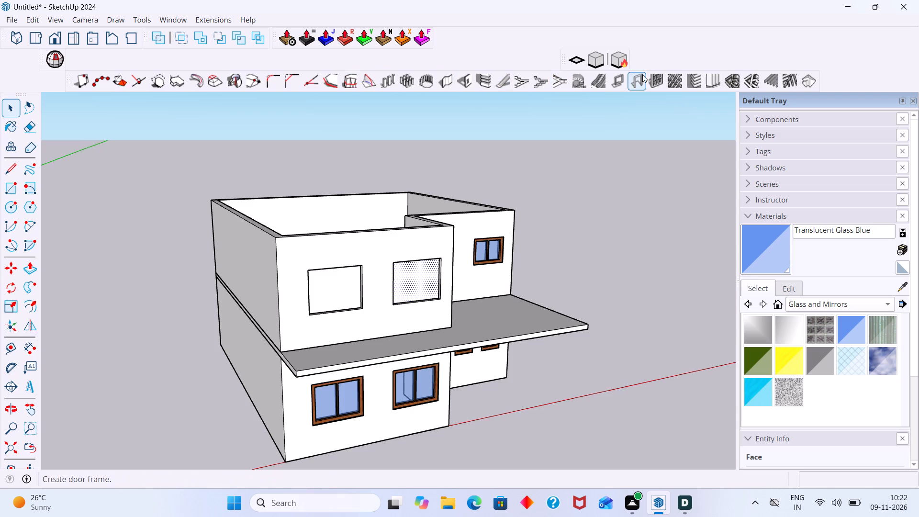
left_click(657, 74)
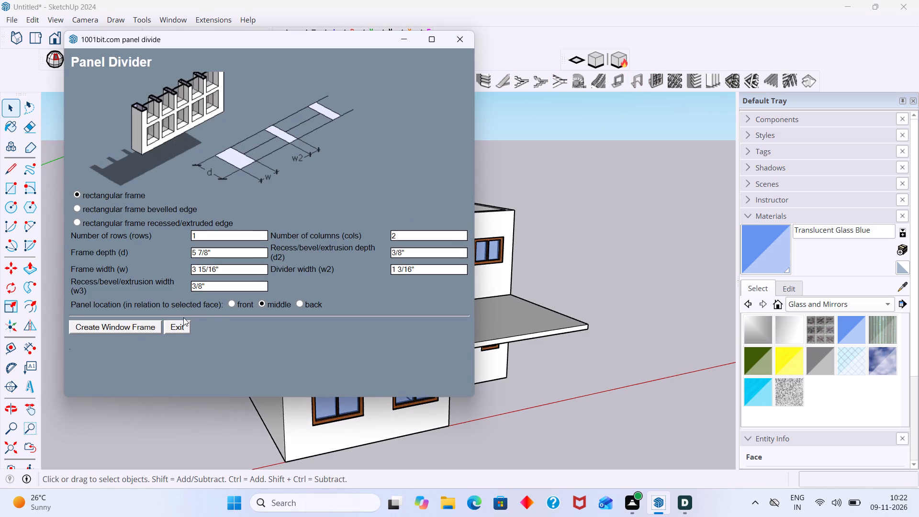
left_click(146, 329)
Create the same one-row, two-column Panel Divider window from the rectangle in the opening farthest from the doorway.
scroll(416, 276, "up", 3)
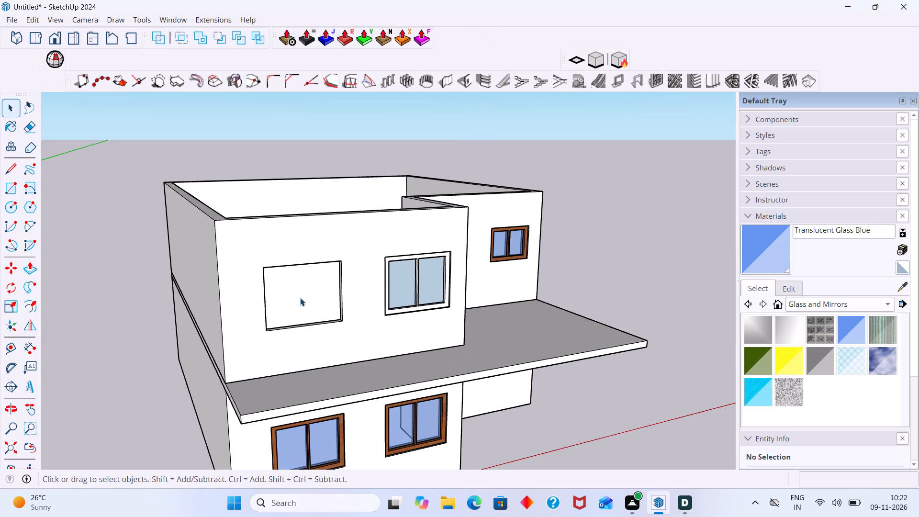
left_click(300, 298)
left_click(653, 79)
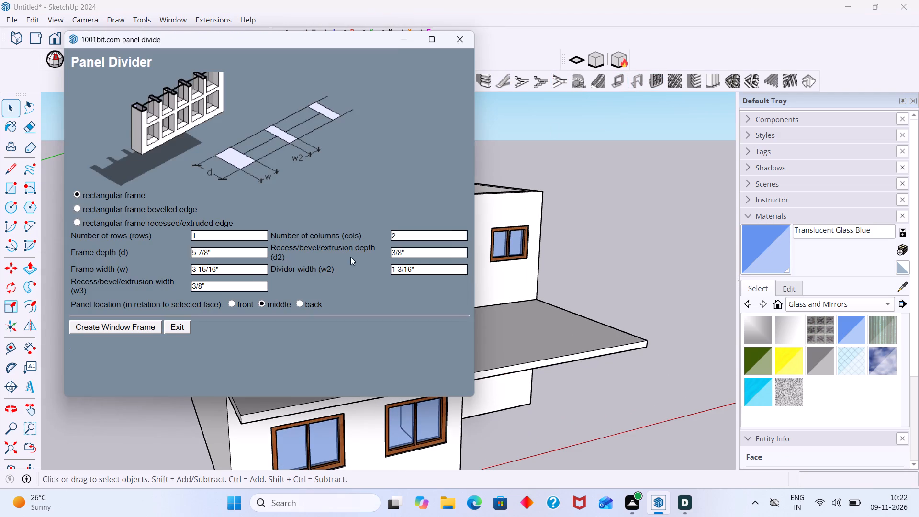
left_click(134, 328)
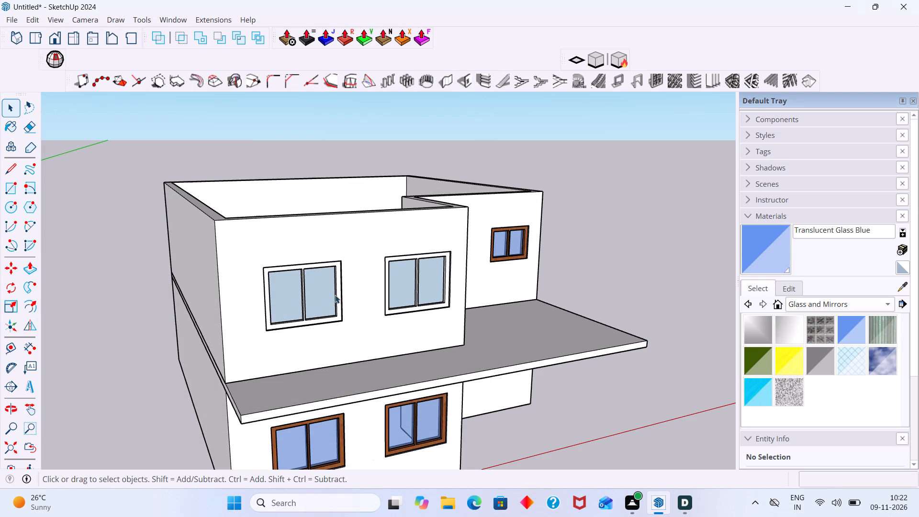
key("space")
Paint both new upper-floor windows with Wood Cherry Original, sampled from the small upper-floor window's frame.
middle_click_drag(505, 284, 398, 286)
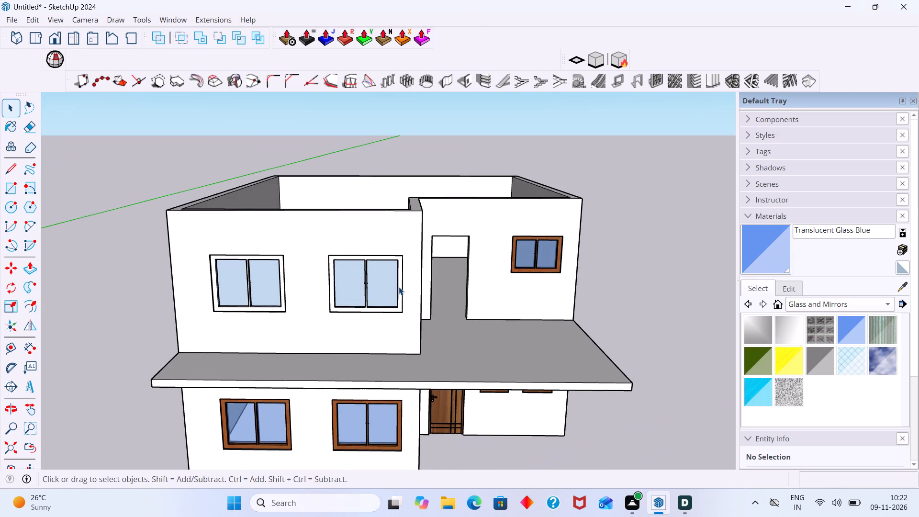
scroll(399, 287, "up", 1)
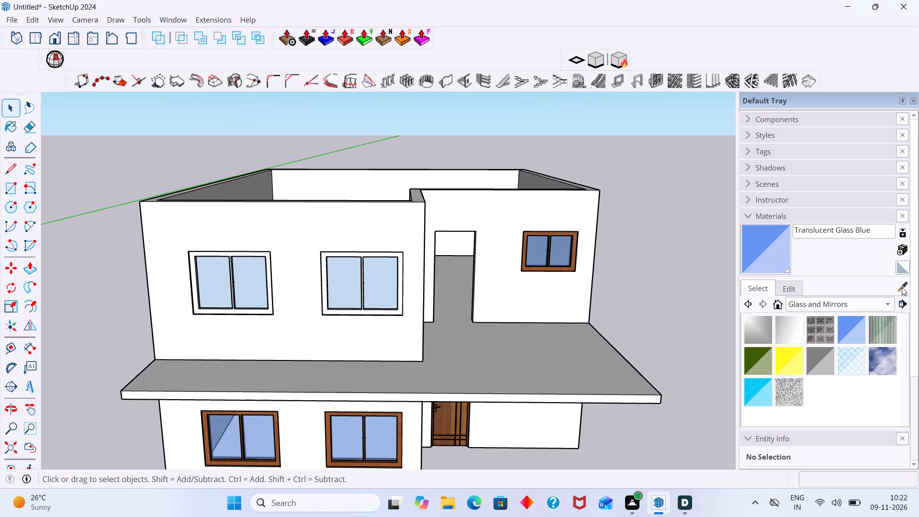
left_click(902, 287)
scroll(532, 264, "up", 6)
left_click(527, 268)
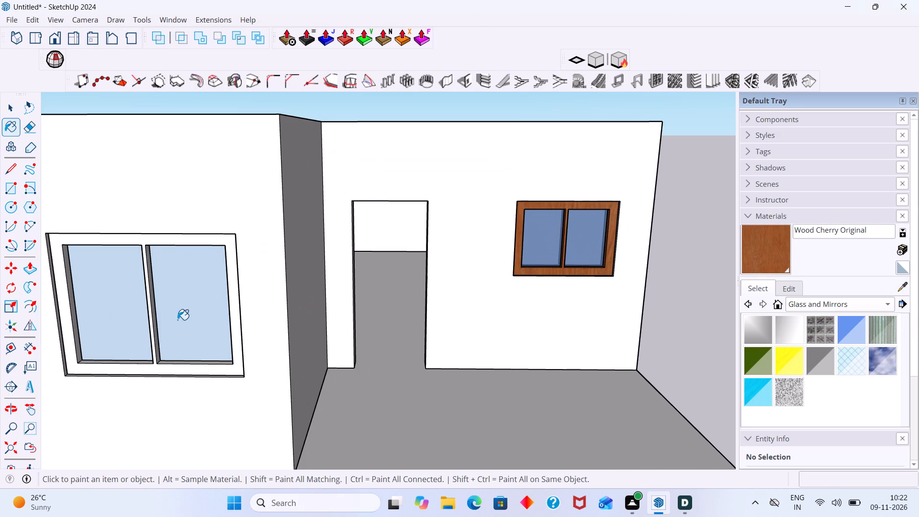
left_click(210, 314)
scroll(211, 314, "down", 8)
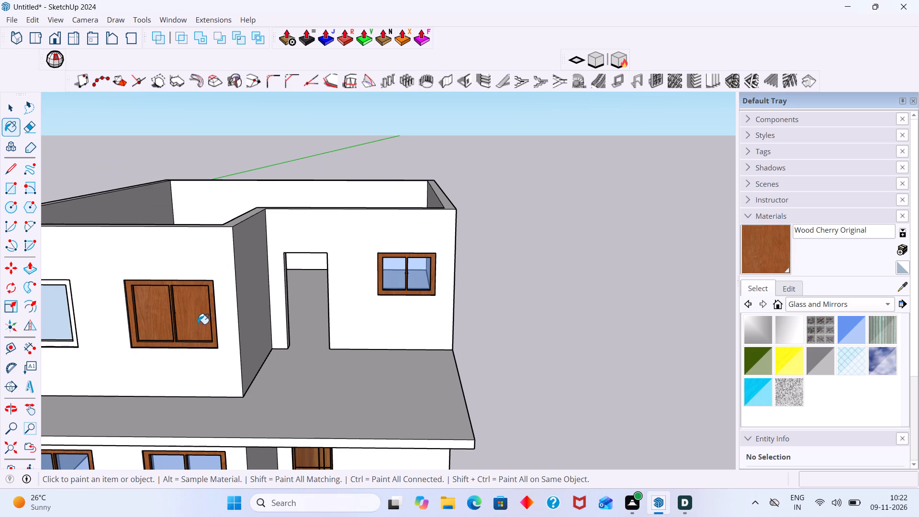
middle_click_drag(198, 324, 451, 335, "shift")
scroll(370, 333, "up", 3)
left_click(308, 314)
key("space")
Inside the upper-floor window group farthest from the doorway, paint the two panes with Translucent Glass Blue.
left_click(273, 322)
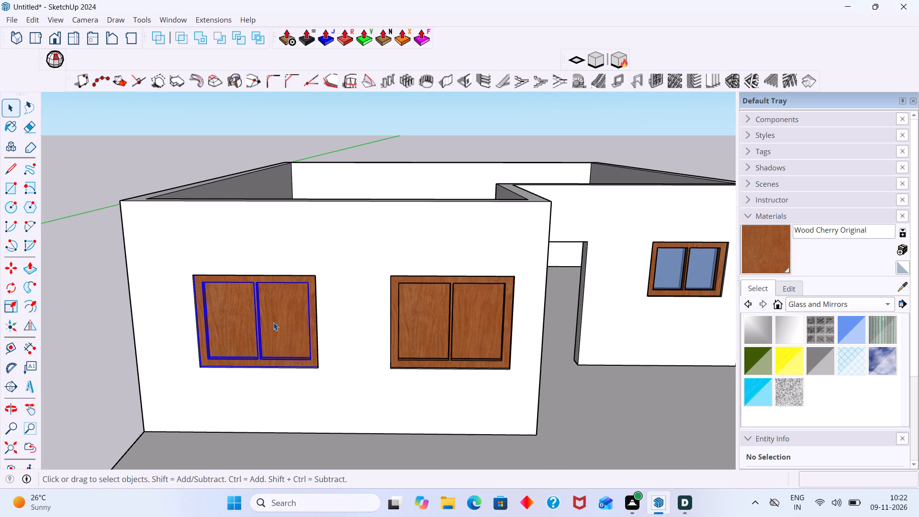
scroll(273, 322, "up", 2)
left_click(274, 326)
triple_click(281, 331)
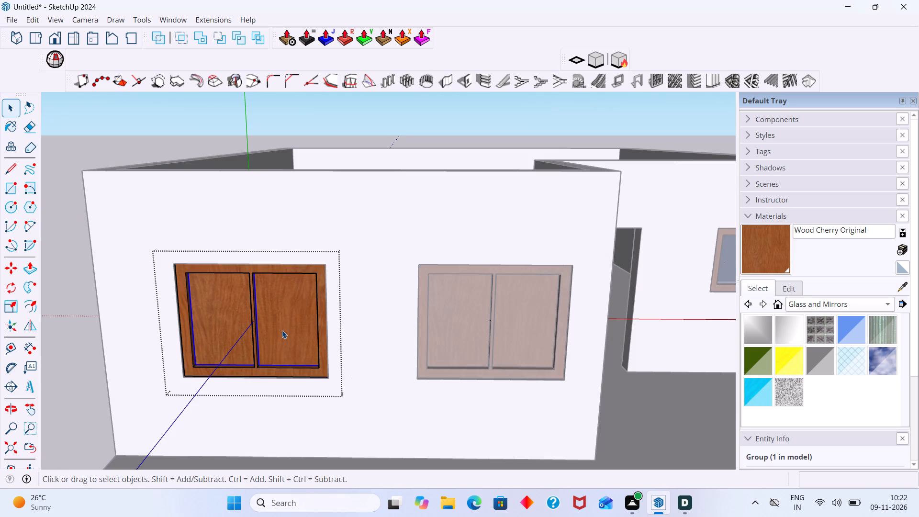
left_click(856, 334)
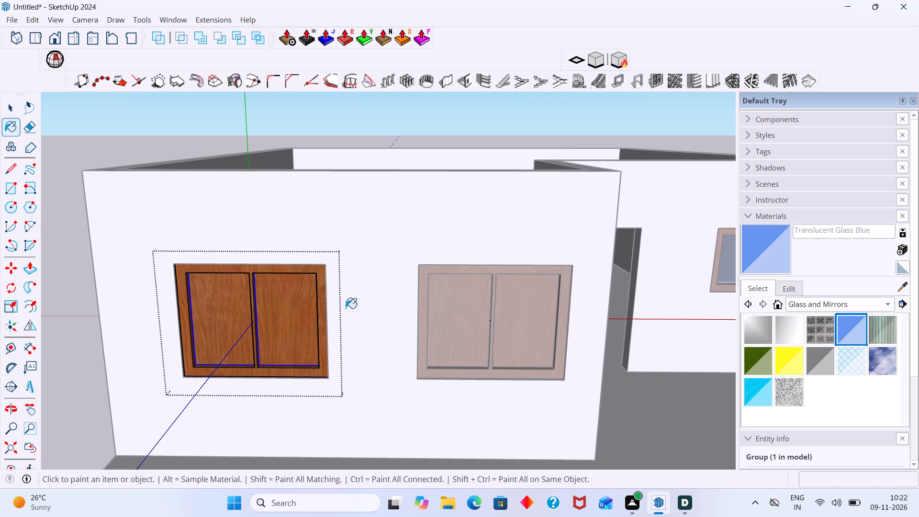
left_click(271, 323)
key("space")
Inside the front wall's upper-floor window group nearest the doorway, paint the two panes with Translucent Glass Blue, and exit the group.
double_click(471, 324)
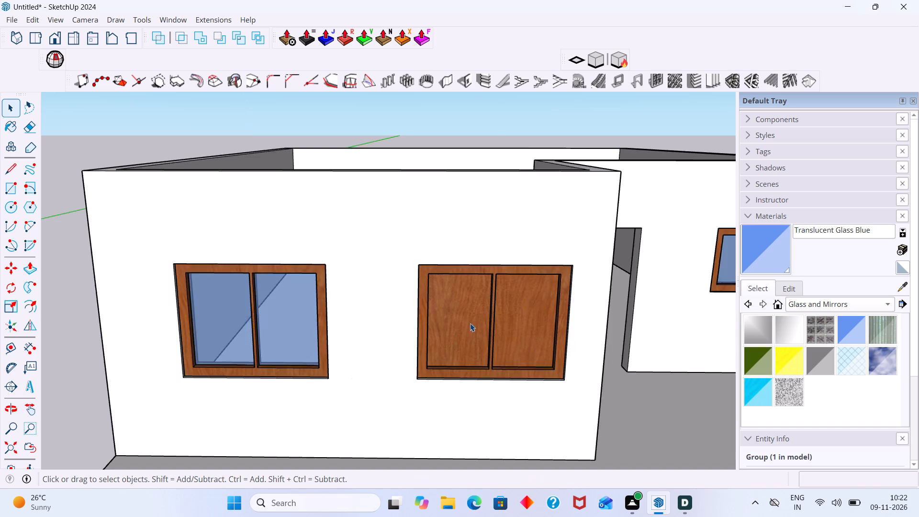
left_click(476, 323)
left_click(774, 250)
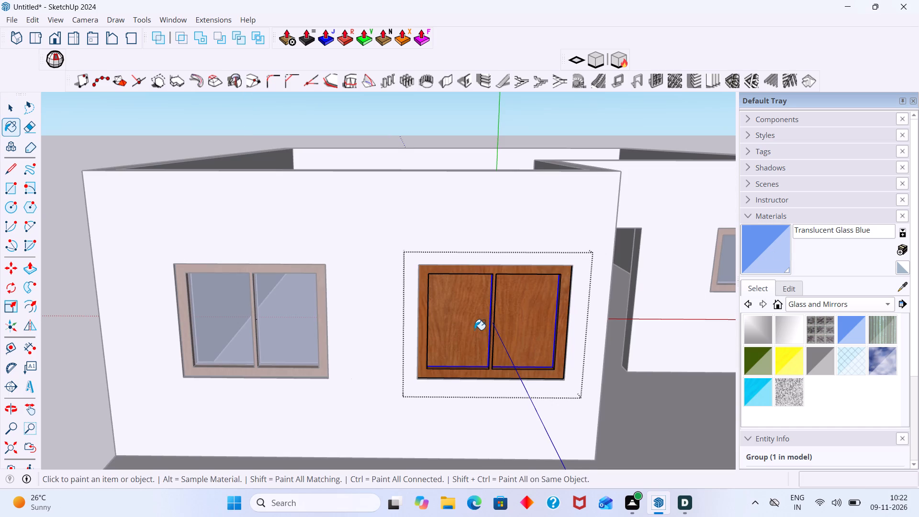
left_click(474, 330)
key("space")
scroll(607, 292, "down", 11)
left_click(652, 192)
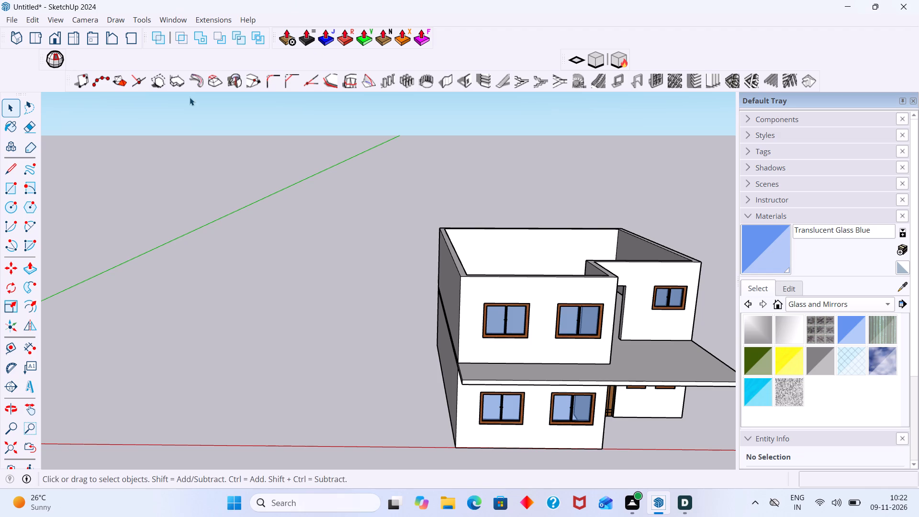
Copy the ground-floor wooden door about 10' 9" straight up to the balcony floor in front of the upper doorway.
scroll(462, 258, "down", 1)
middle_click_drag(465, 263, 327, 248, "shift")
scroll(572, 288, "down", 3, "shift")
middle_click_drag(576, 301, 394, 295)
scroll(381, 312, "up", 6)
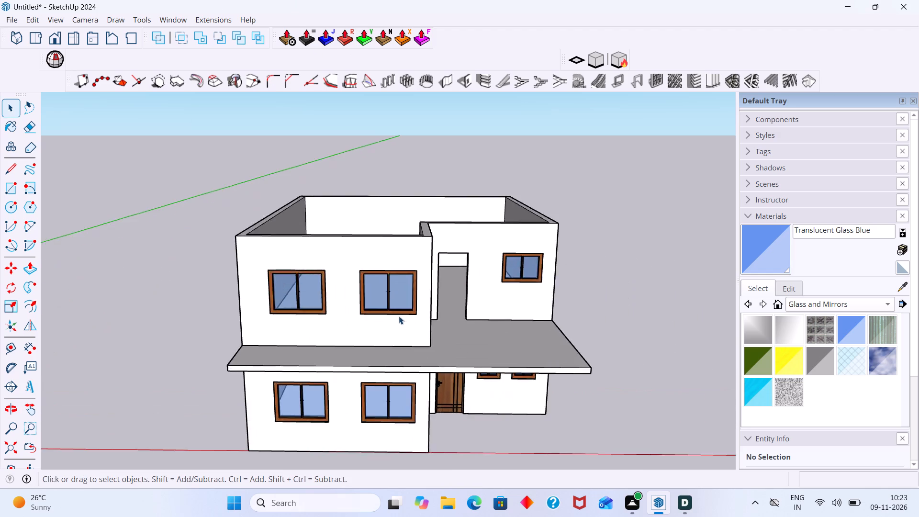
scroll(399, 316, "up", 6)
middle_click_drag(395, 315, 337, 313)
scroll(390, 314, "down", 8)
middle_click_drag(460, 384, 450, 313)
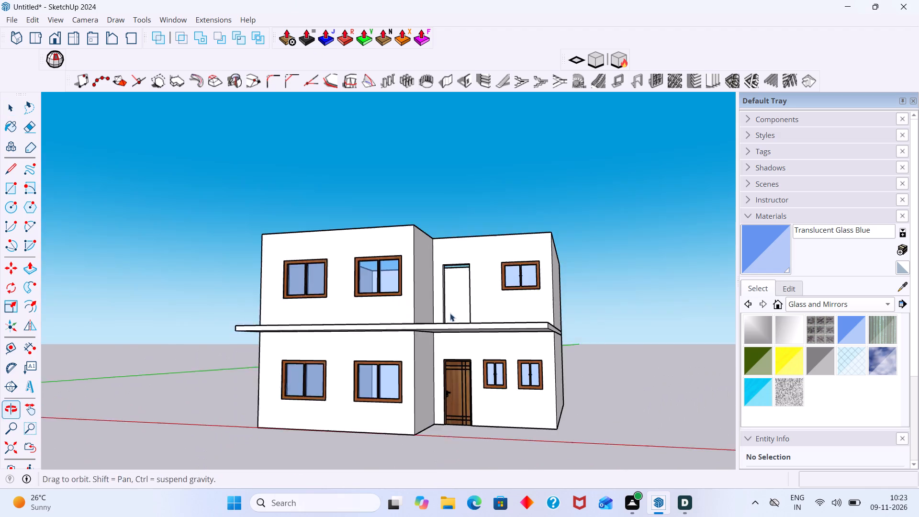
middle_click_drag(450, 313, 450, 303)
scroll(450, 377, "up", 4)
left_click(451, 377)
key("m")
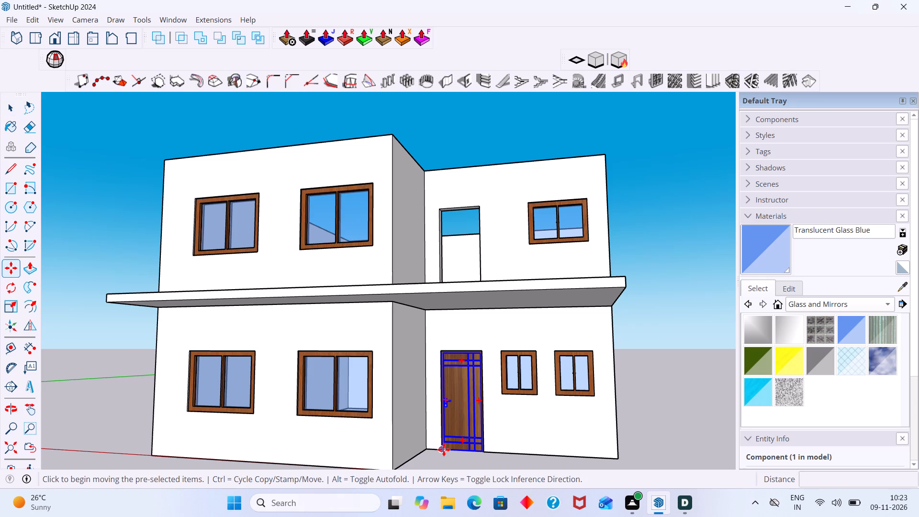
left_click(442, 451)
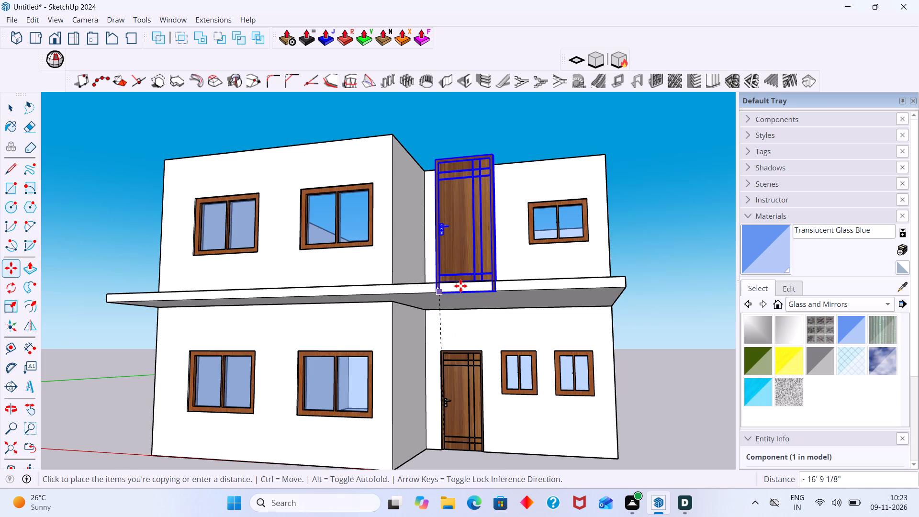
middle_click_drag(458, 287, 440, 386)
scroll(441, 271, "up", 12)
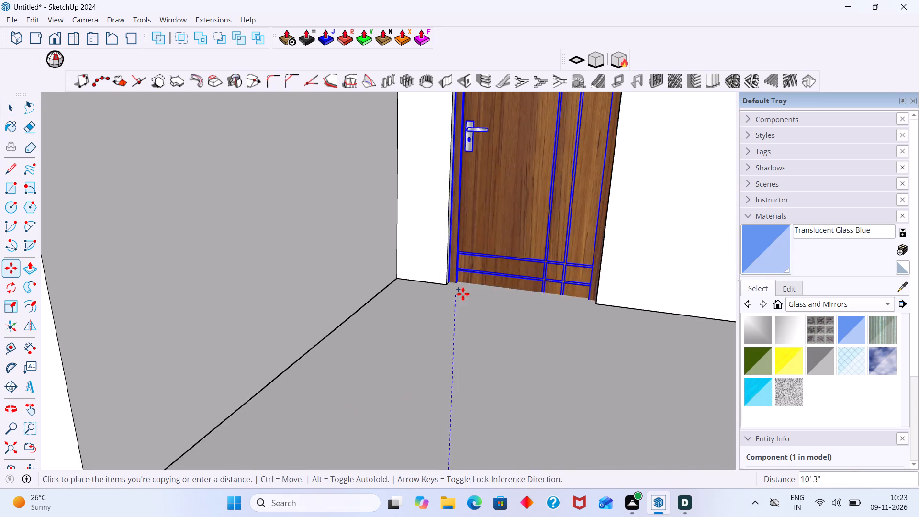
scroll(453, 286, "up", 4)
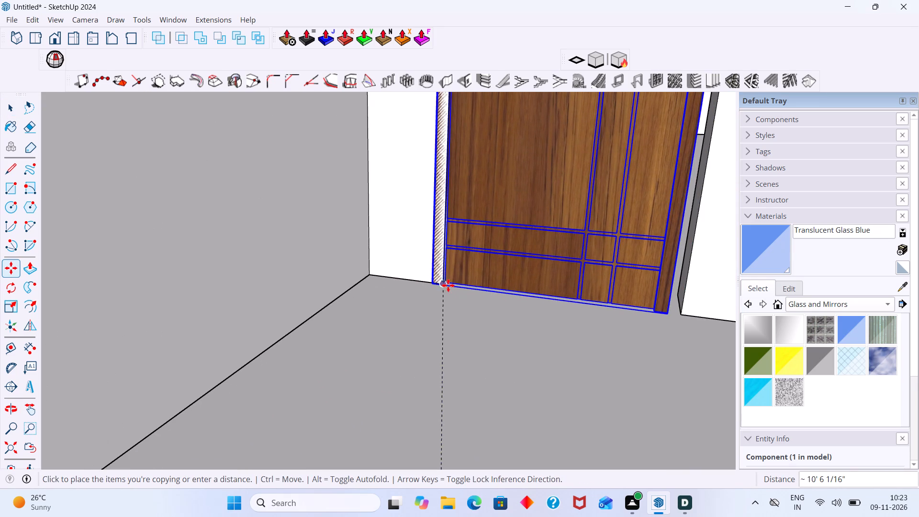
scroll(443, 348, "down", 6)
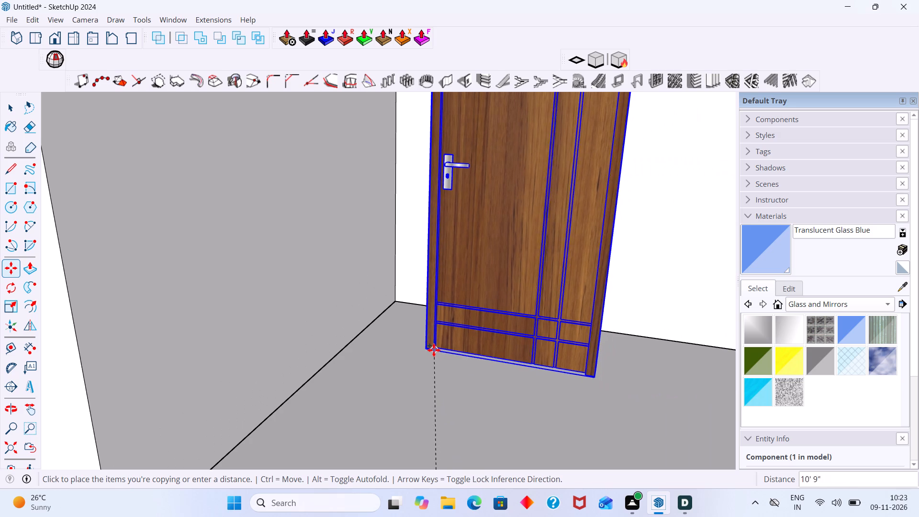
left_click(434, 350)
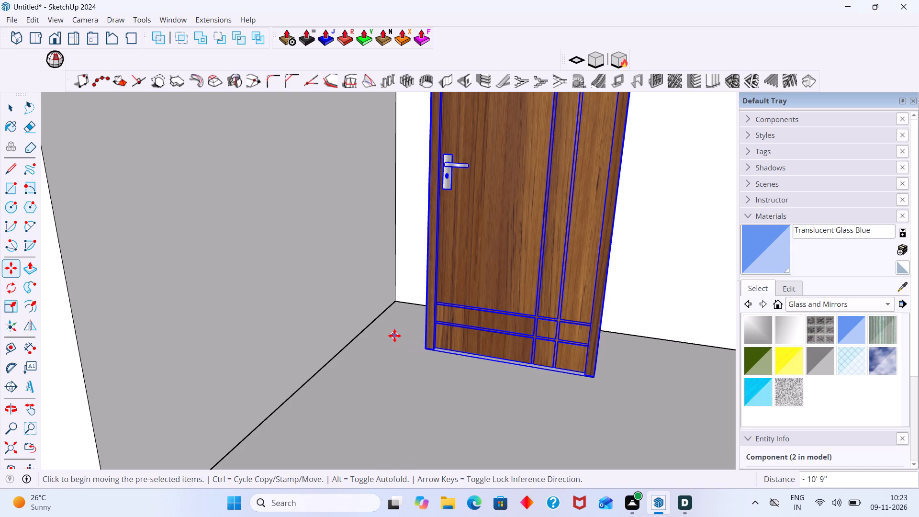
Move the copied wooden door about 2' 4" from the balcony floor back into the upper doorway opening.
middle_click_drag(425, 341, 493, 386)
scroll(426, 333, "up", 2)
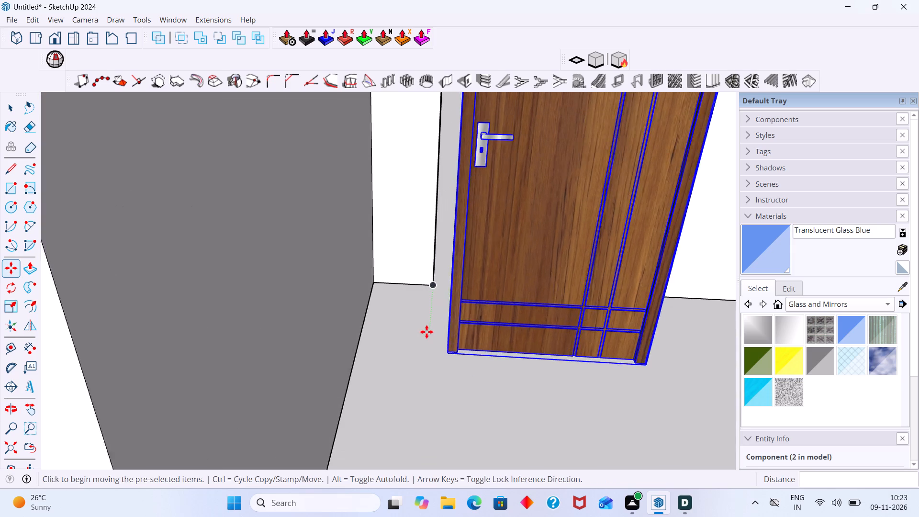
scroll(426, 332, "up", 6)
middle_click_drag(468, 343, 518, 362)
scroll(502, 357, "down", 11)
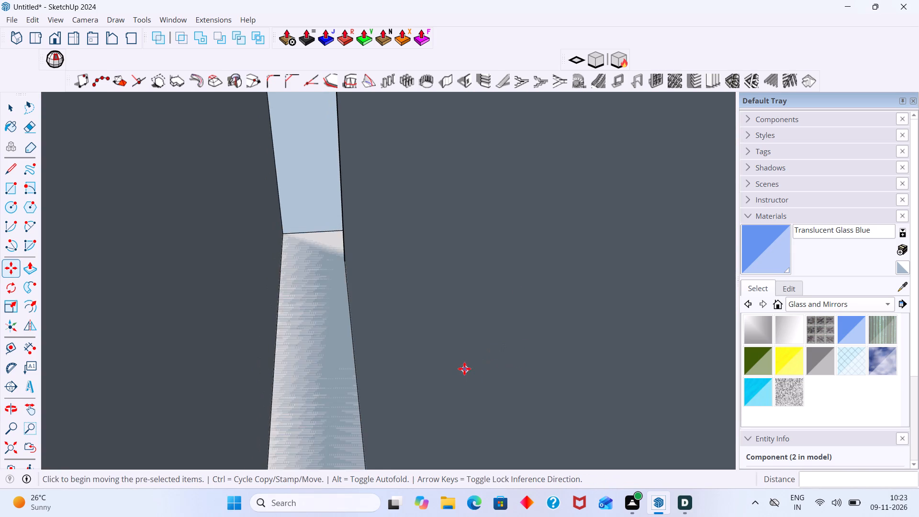
scroll(464, 369, "down", 20)
scroll(464, 369, "down", 3)
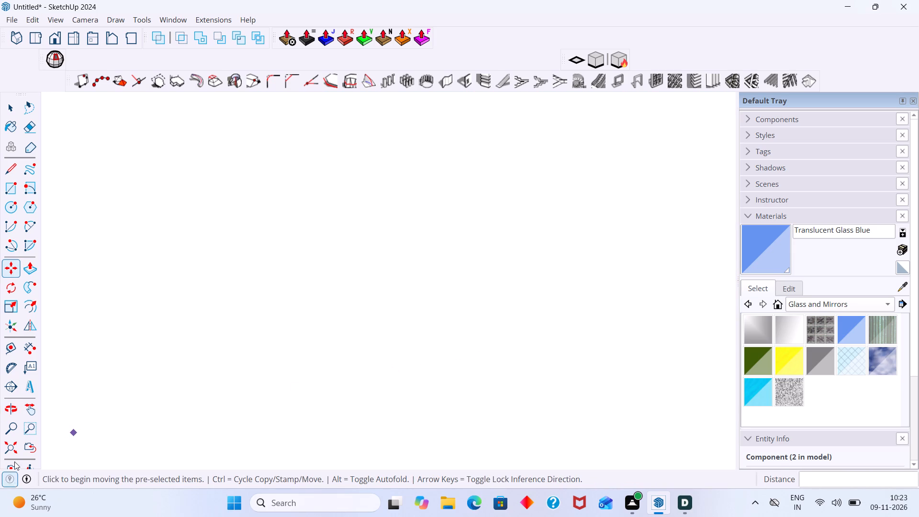
left_click(11, 451)
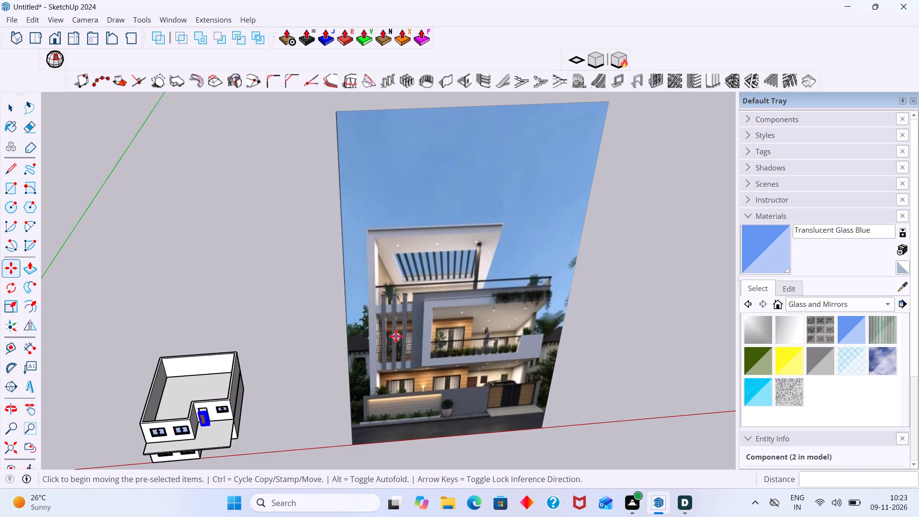
scroll(396, 332, "up", 2)
scroll(447, 360, "up", 1)
middle_click_drag(218, 461, 385, 354, "shift")
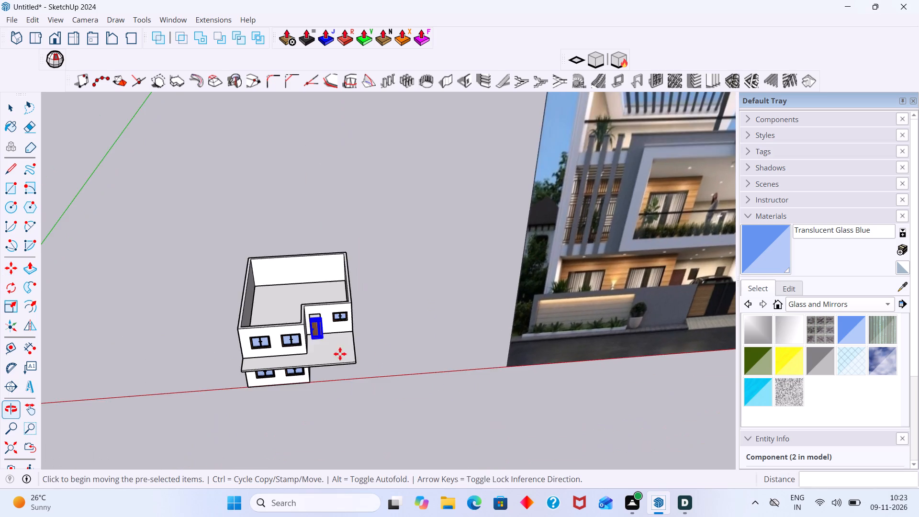
scroll(330, 348, "up", 20)
scroll(330, 348, "up", 4)
middle_click_drag(306, 362, 308, 362)
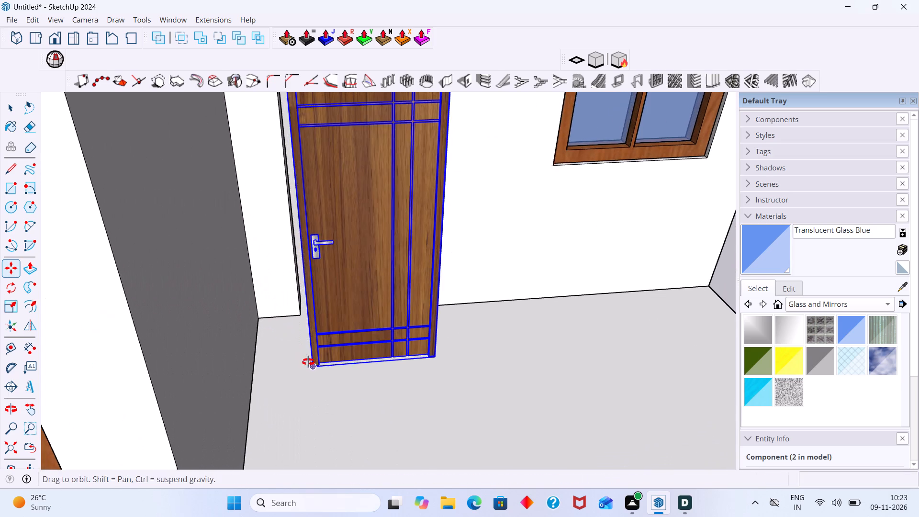
middle_click_drag(308, 362, 321, 362)
scroll(321, 362, "up", 15)
middle_click_drag(321, 377, 354, 376)
left_click(325, 373)
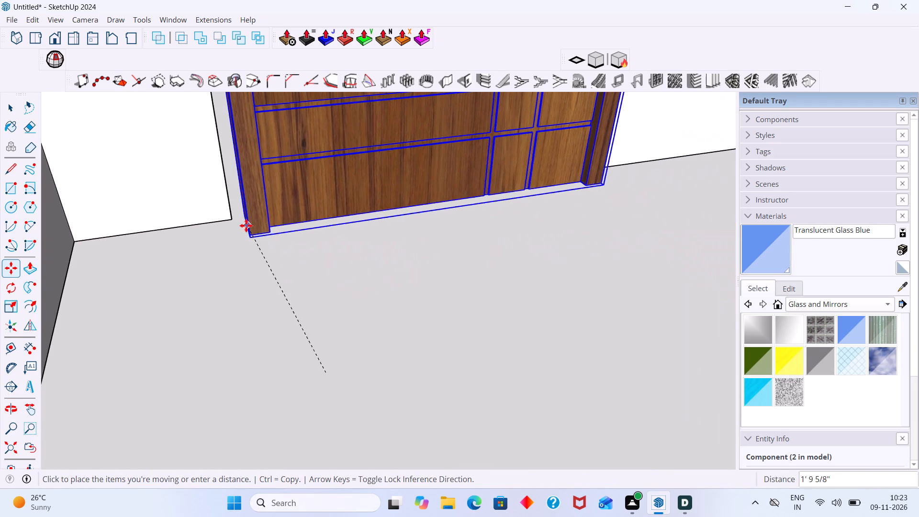
middle_click_drag(264, 224, 184, 225)
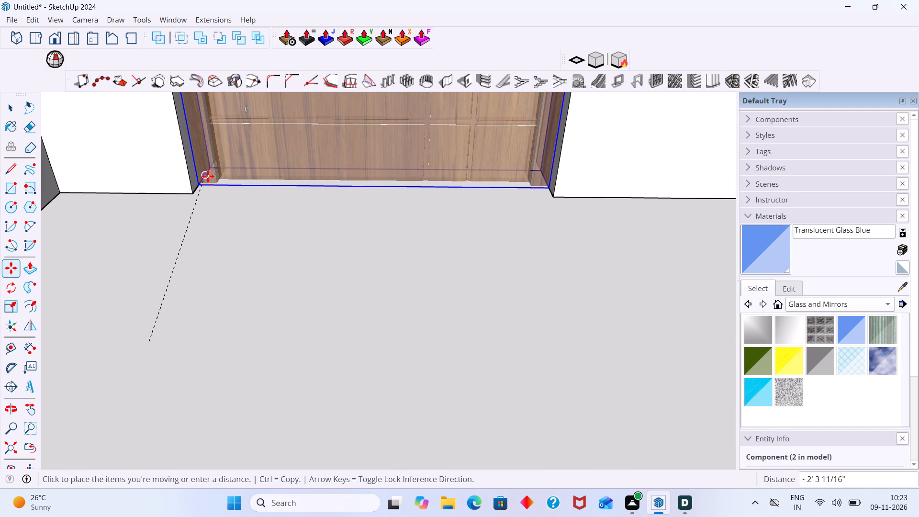
left_click(206, 176)
key("space")
Examine the two-storey model from several angles beside the facade reference image.
scroll(252, 214, "down", 12)
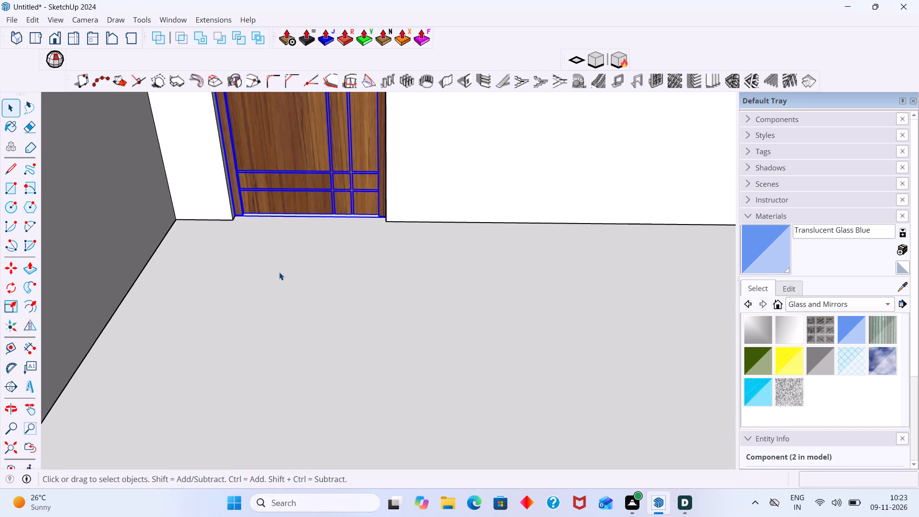
scroll(279, 272, "down", 3)
left_click(307, 285)
scroll(306, 278, "down", 15)
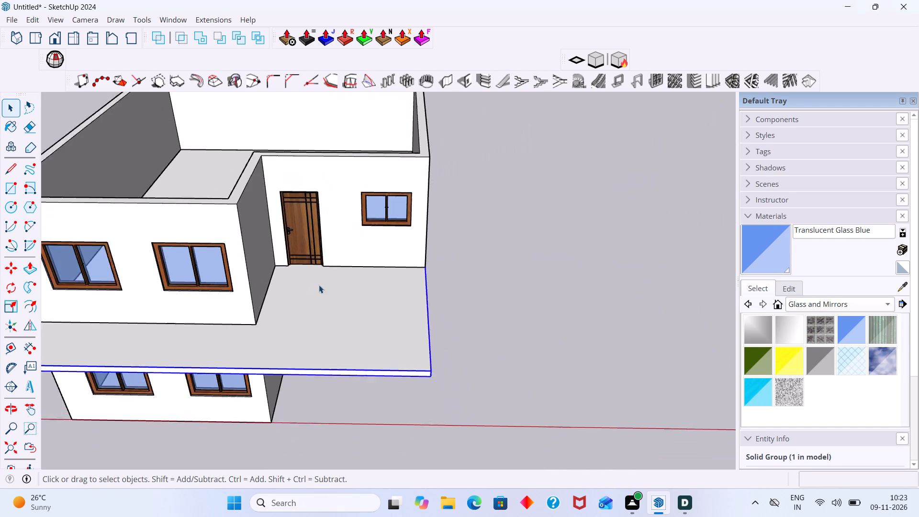
scroll(319, 285, "down", 2)
left_click(469, 262)
middle_click_drag(400, 270, 406, 254)
scroll(406, 260, "down", 10)
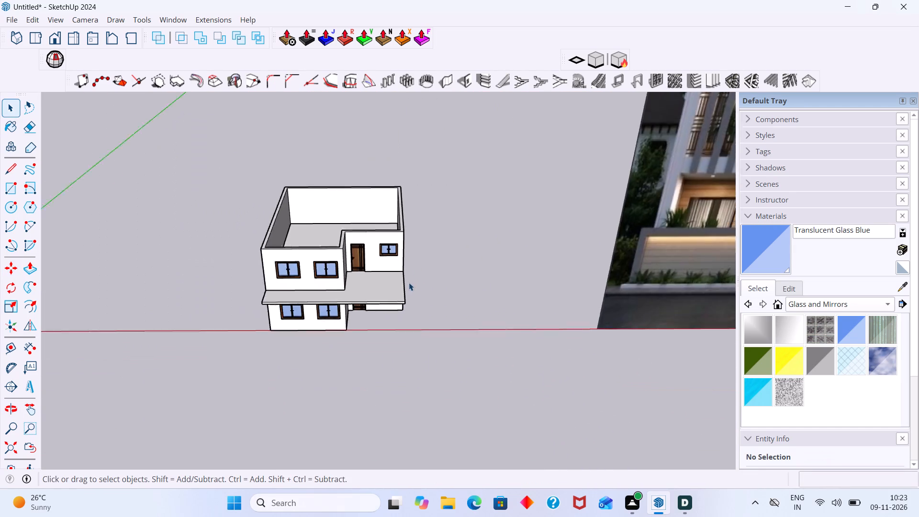
scroll(409, 282, "down", 1)
middle_click_drag(420, 276, 310, 291, "shift")
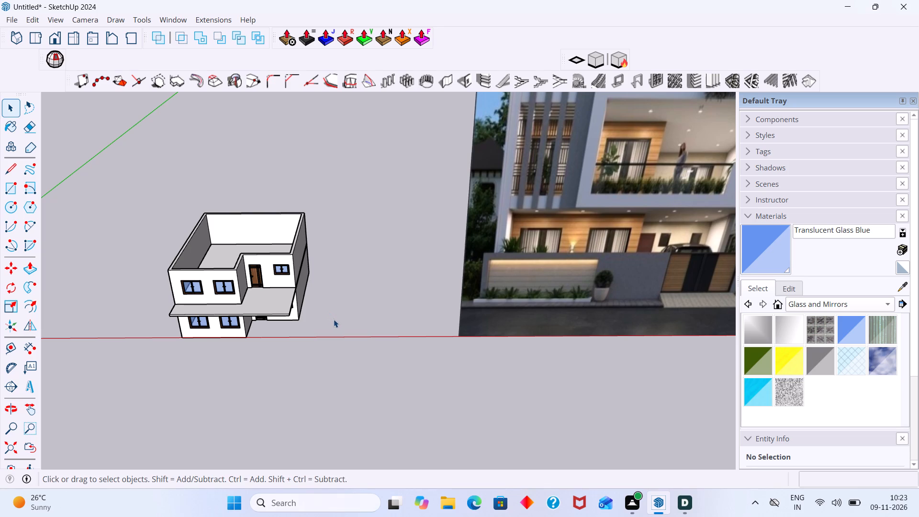
scroll(339, 329, "down", 2)
middle_click_drag(309, 310, 291, 254)
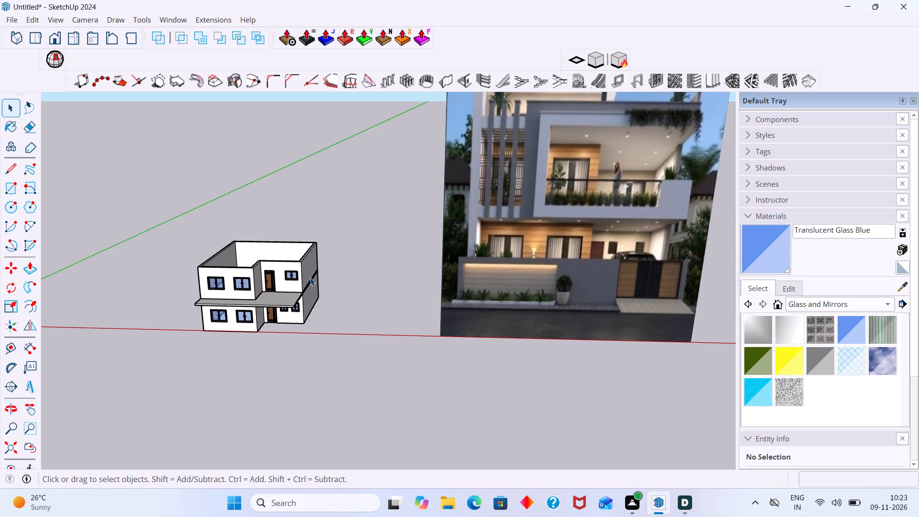
scroll(287, 267, "up", 3)
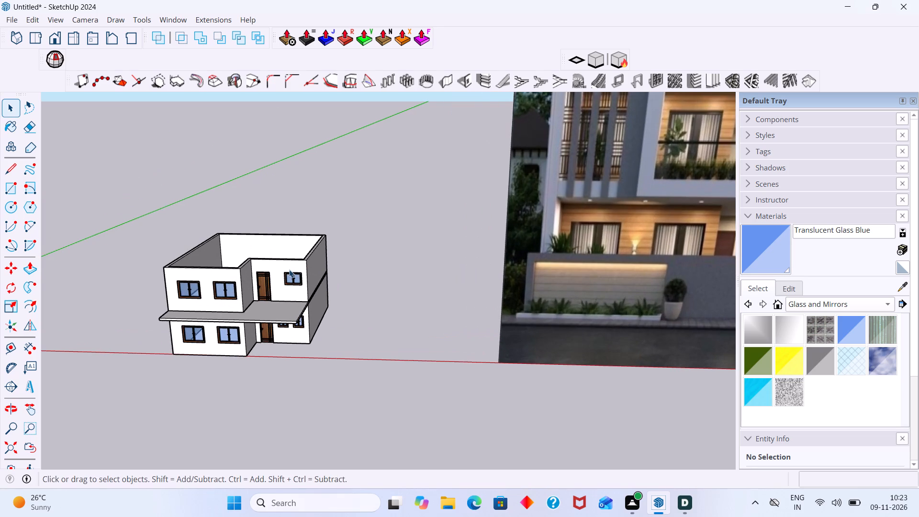
scroll(307, 281, "down", 6)
middle_click_drag(370, 286, 370, 329)
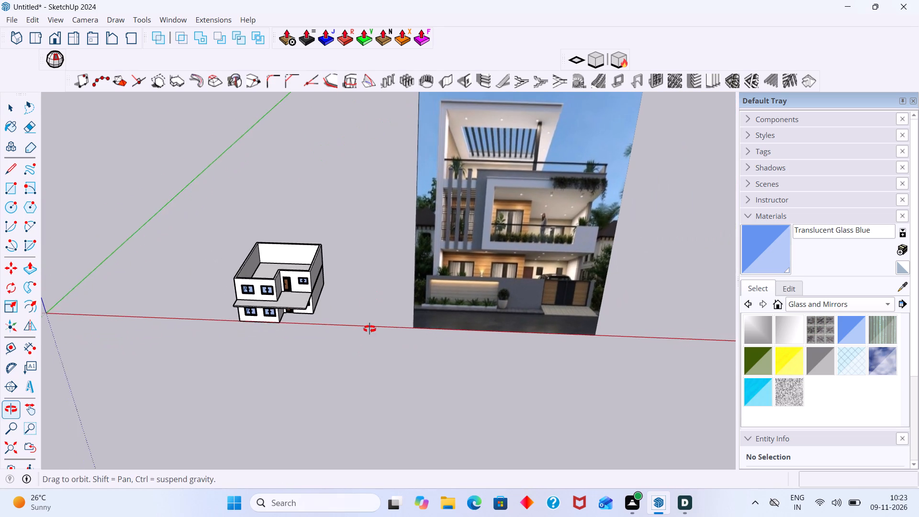
middle_click_drag(370, 329, 373, 303)
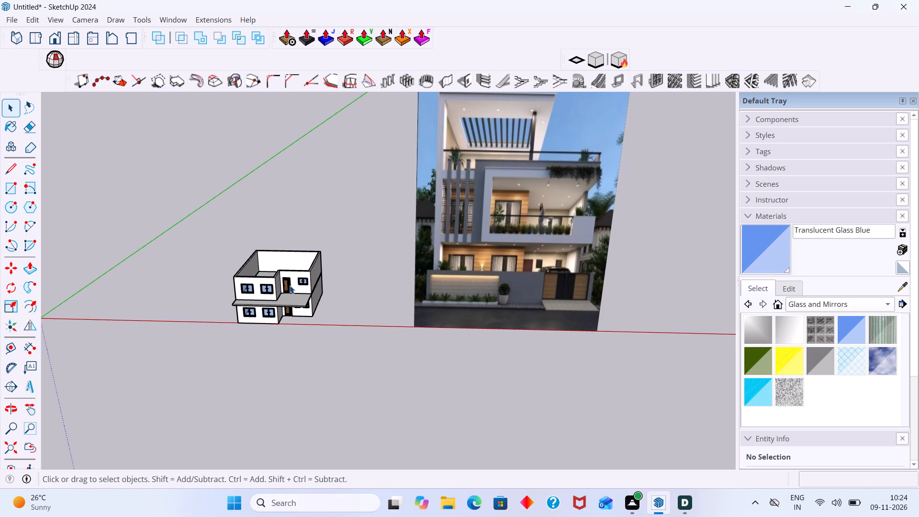
scroll(290, 285, "up", 3)
scroll(290, 285, "down", 4)
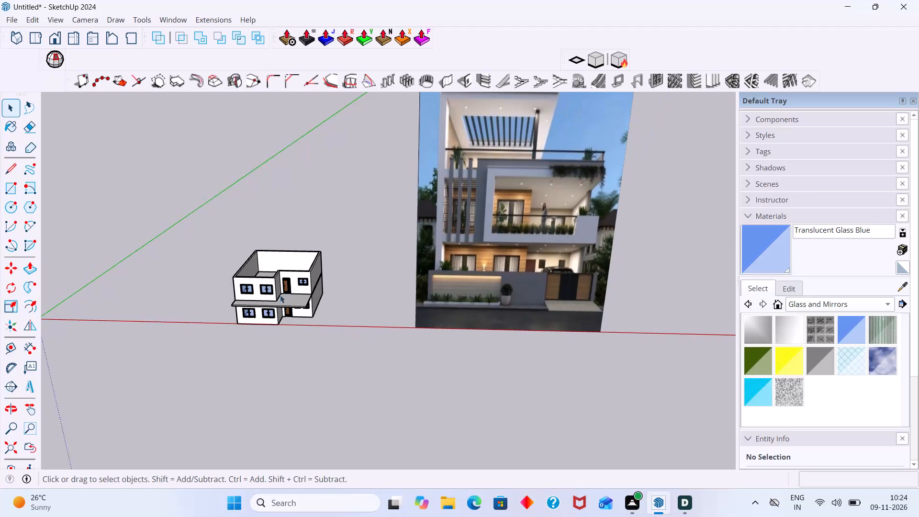
scroll(274, 294, "up", 3)
scroll(276, 294, "down", 3)
scroll(319, 293, "down", 2)
middle_click_drag(301, 310, 300, 326)
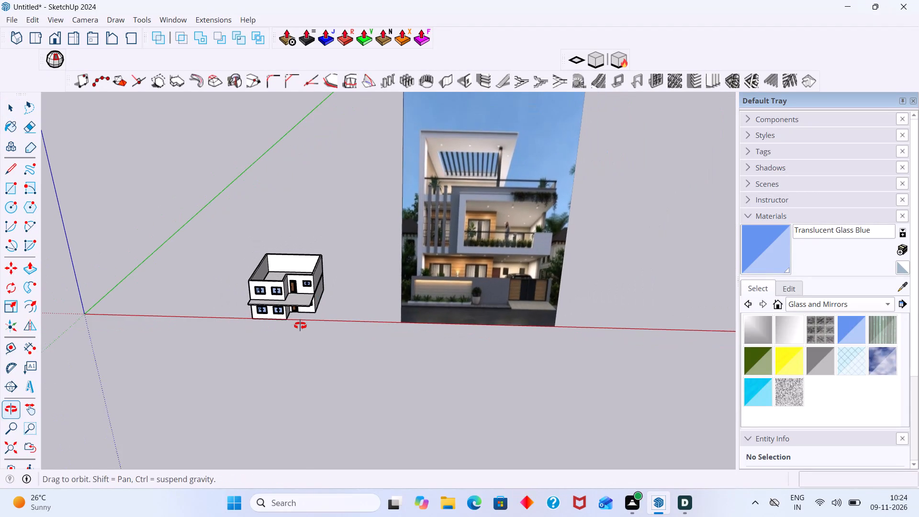
middle_click_drag(300, 326, 299, 326)
scroll(297, 321, "up", 3)
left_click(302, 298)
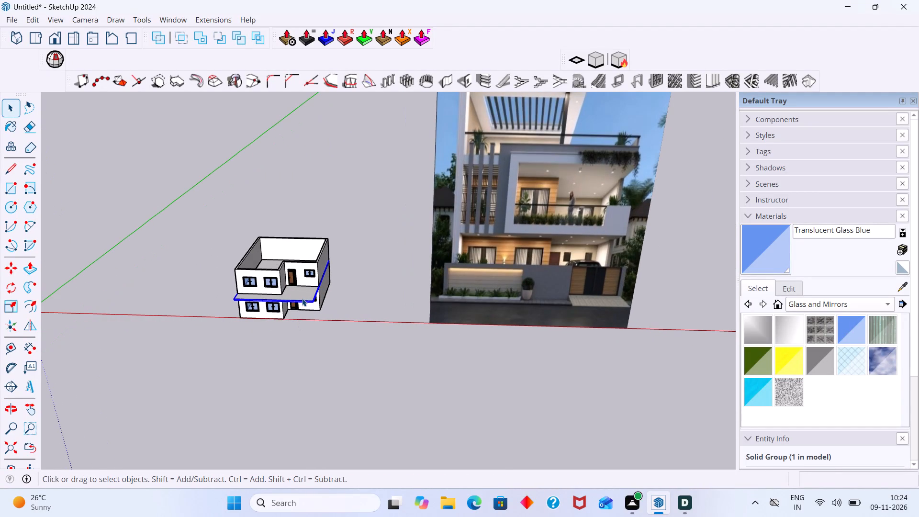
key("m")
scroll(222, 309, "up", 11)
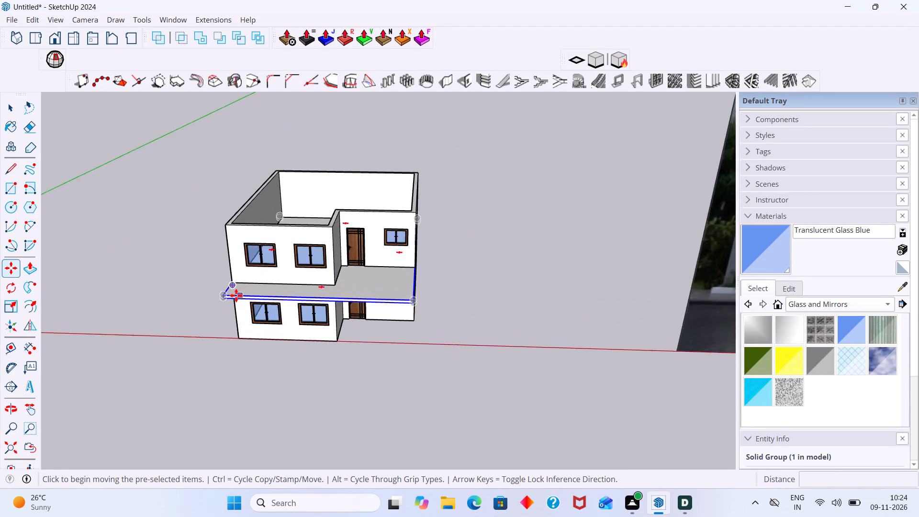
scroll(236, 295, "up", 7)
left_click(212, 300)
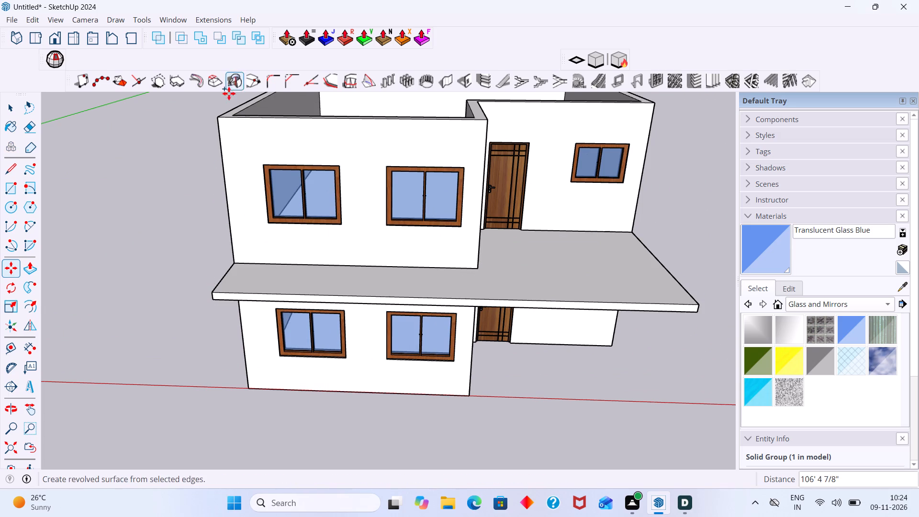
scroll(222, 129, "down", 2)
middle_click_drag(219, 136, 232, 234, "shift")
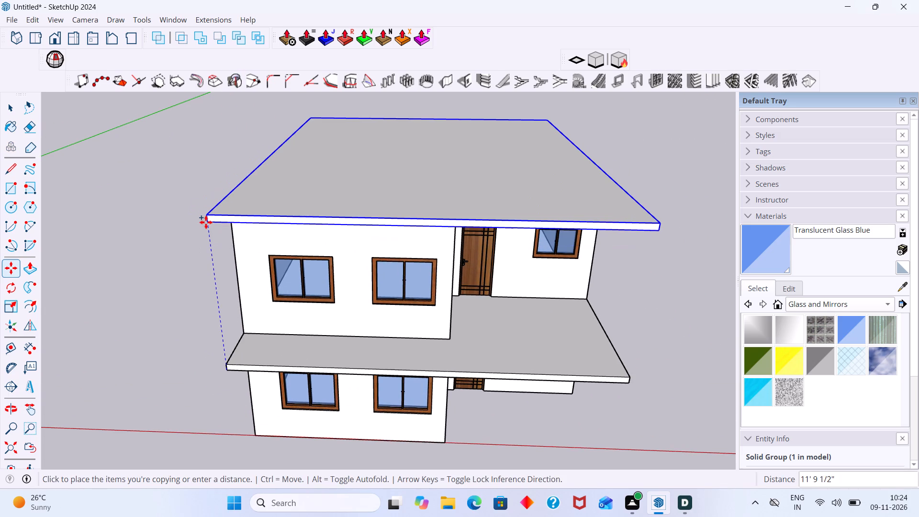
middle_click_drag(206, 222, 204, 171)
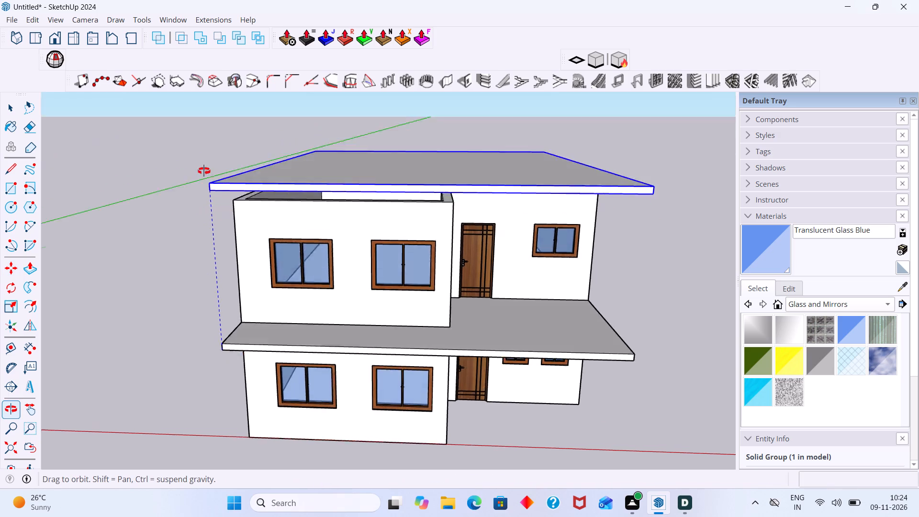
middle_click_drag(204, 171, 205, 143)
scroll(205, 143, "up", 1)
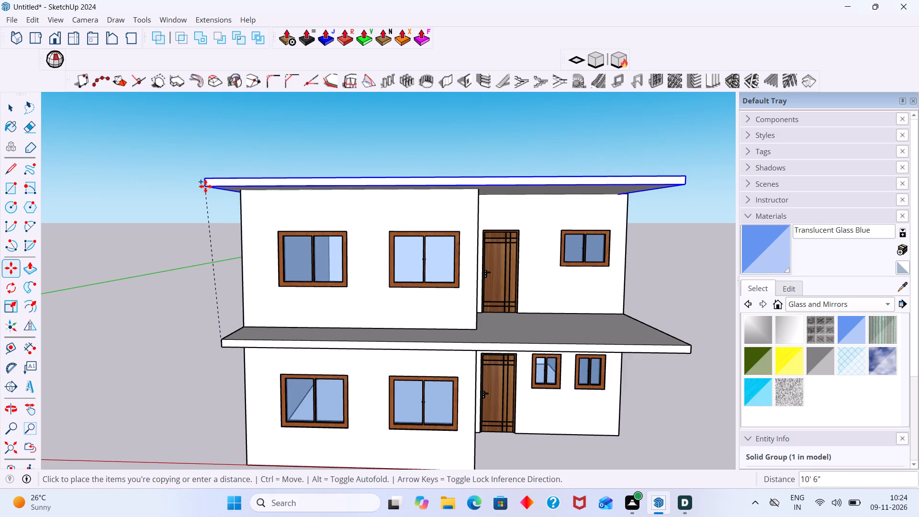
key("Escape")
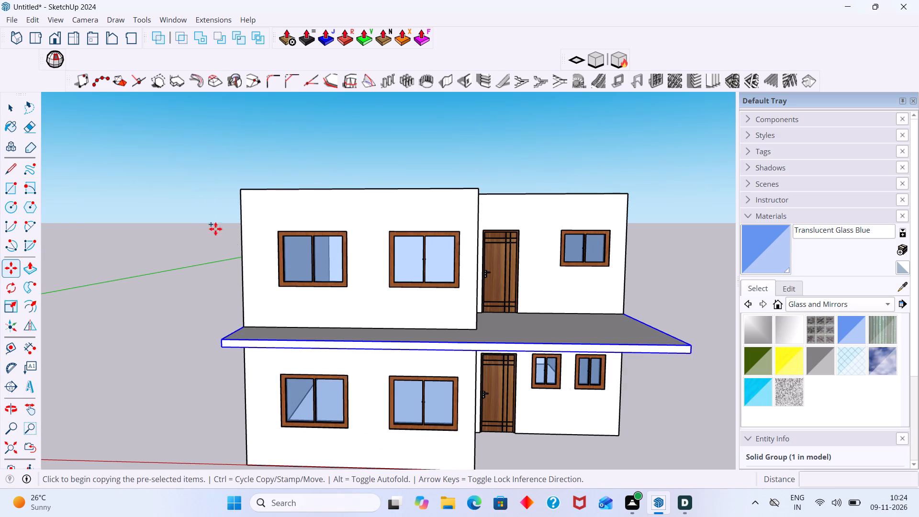
Copy the balcony-level floor slab 10' straight up from the wall's base corner to the upper-floor wall's top corner.
scroll(250, 321, "up", 2)
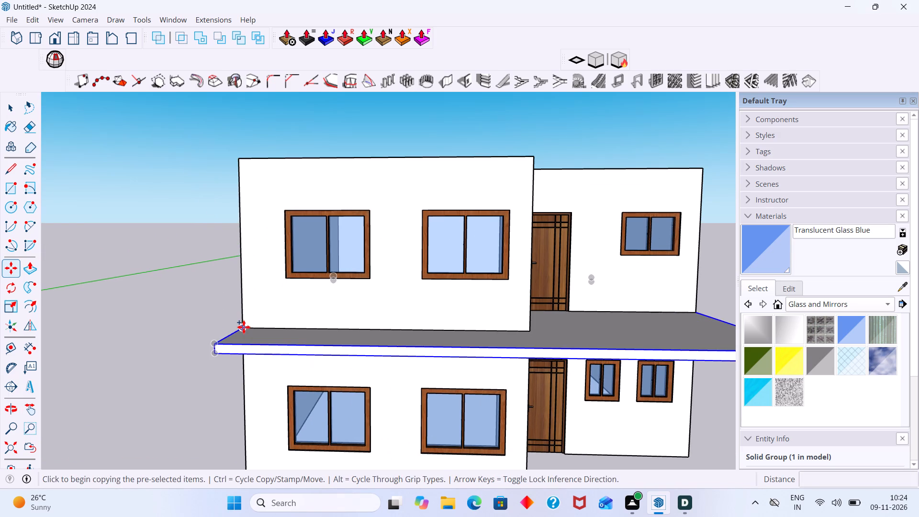
left_click(244, 327)
middle_click_drag(234, 190, 226, 242)
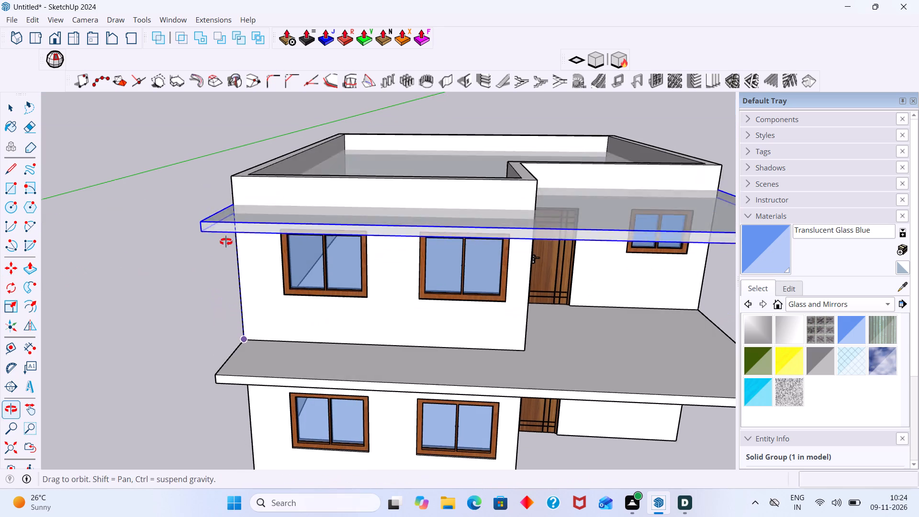
middle_click_drag(226, 242, 226, 240)
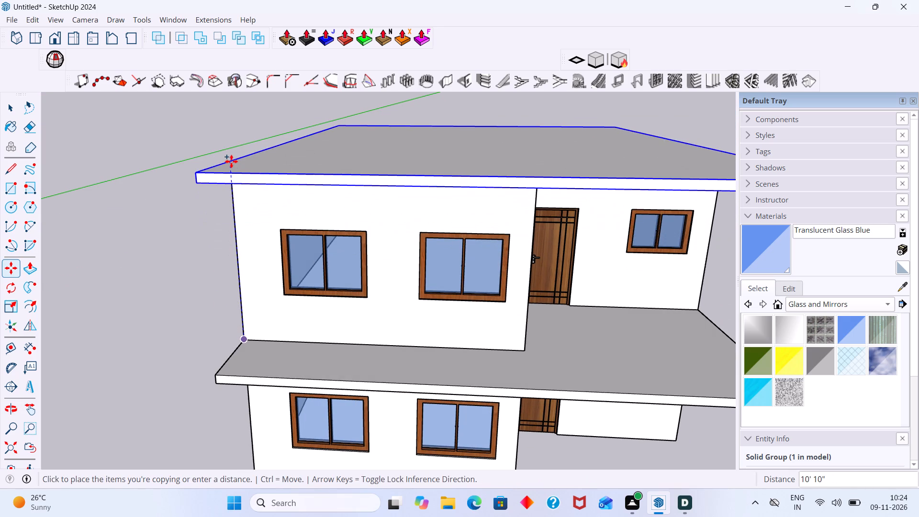
middle_click_drag(232, 160, 234, 109)
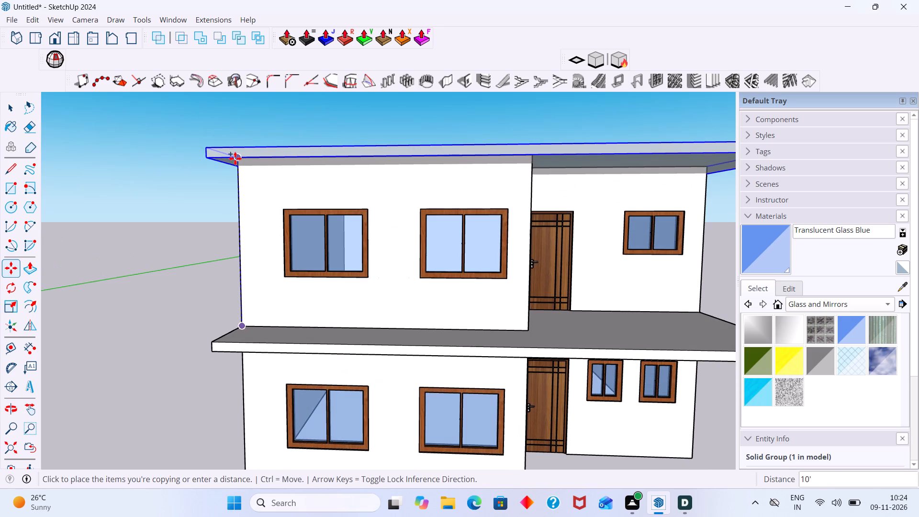
scroll(237, 159, "up", 5)
middle_click_drag(237, 161, 237, 118)
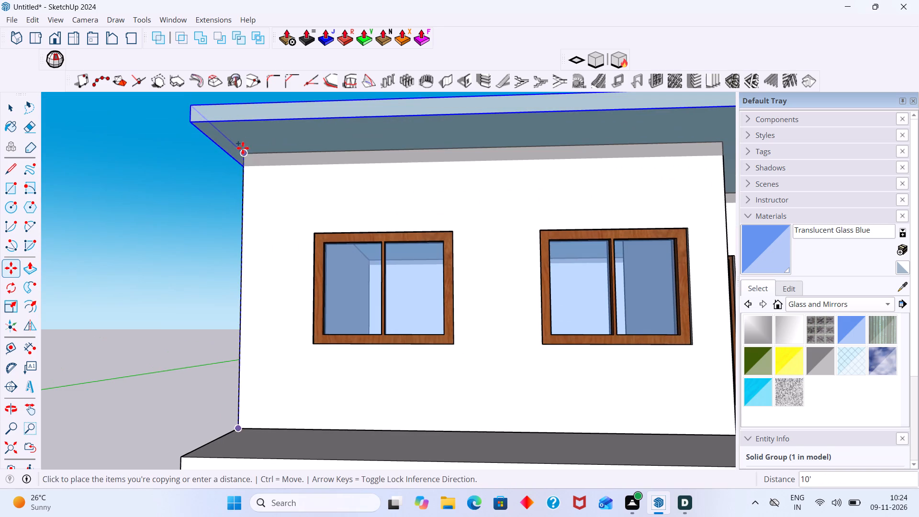
scroll(245, 152, "up", 2)
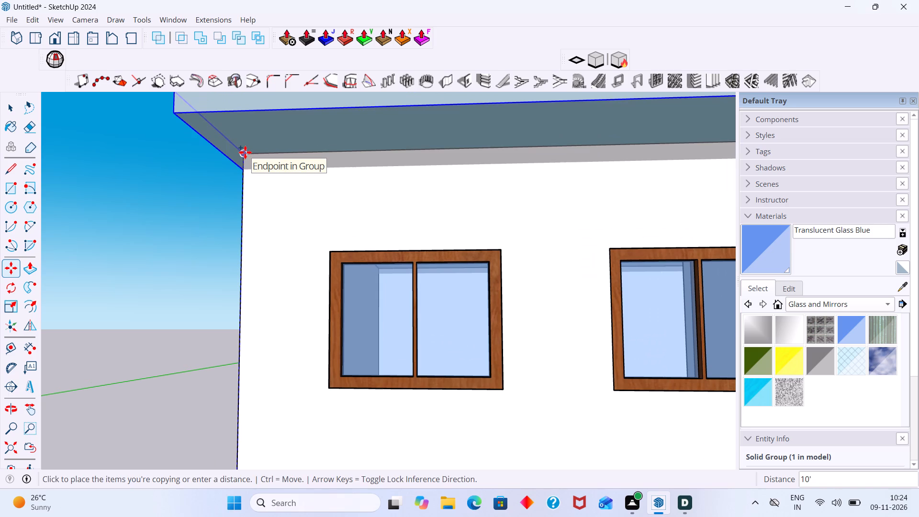
left_click(245, 152)
key("space")
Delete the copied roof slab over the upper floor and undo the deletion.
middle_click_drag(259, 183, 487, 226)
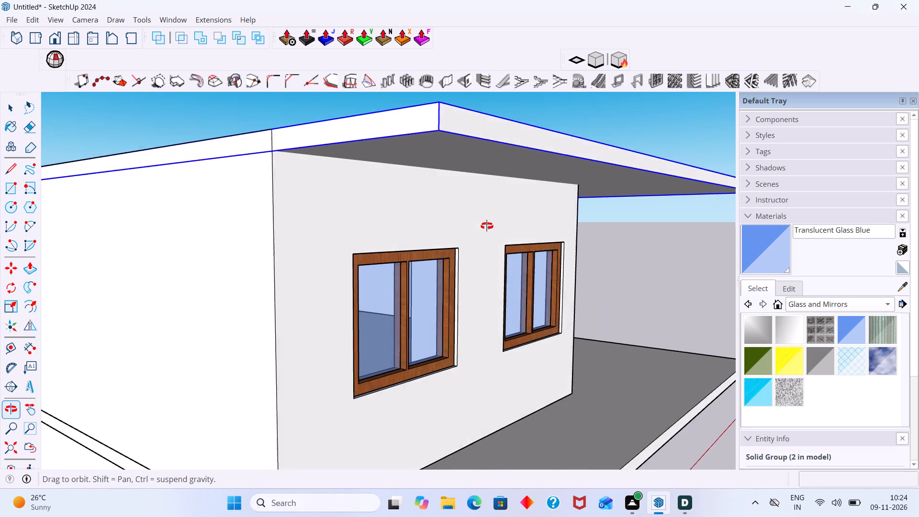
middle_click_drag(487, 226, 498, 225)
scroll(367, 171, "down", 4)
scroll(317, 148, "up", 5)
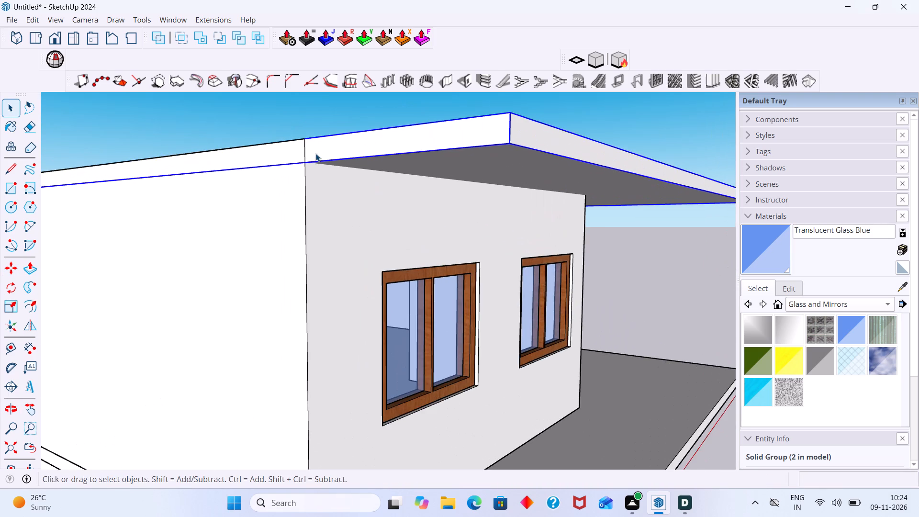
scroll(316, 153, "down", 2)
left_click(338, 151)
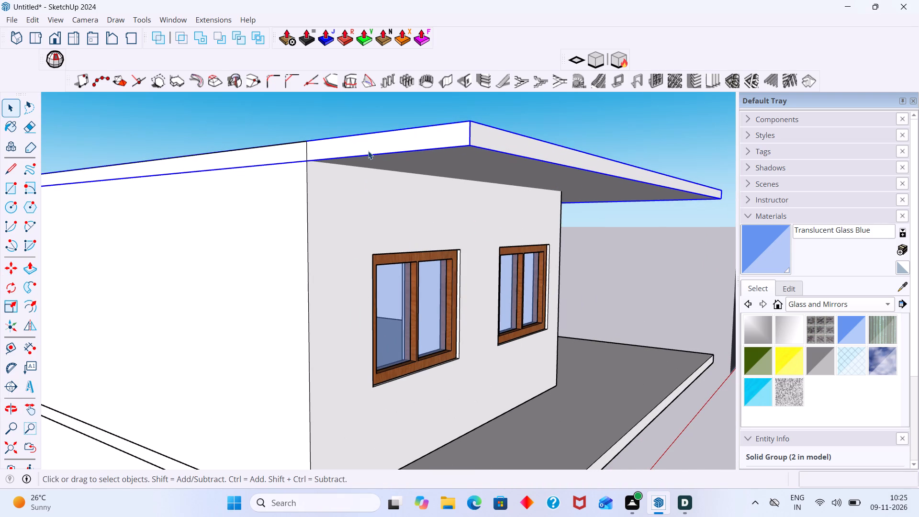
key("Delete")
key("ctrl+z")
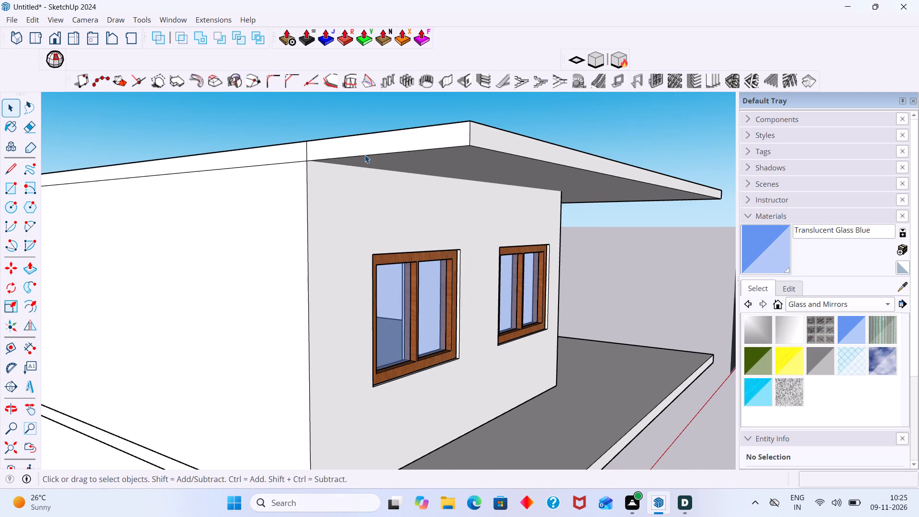
Undo the roof slab copy above the upper floor.
key("space")
middle_click_drag(347, 174, 311, 251)
scroll(285, 239, "up", 1)
scroll(293, 235, "down", 3)
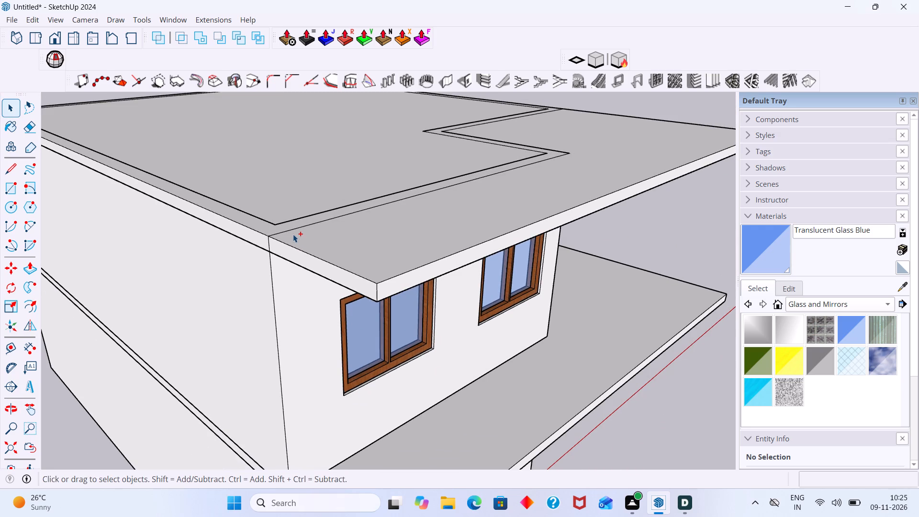
key("ctrl+z")
Copy the balcony-level floor slab 10' 6" straight up from its underside at the wall corner to the upper-floor wall's top corner.
scroll(294, 238, "down", 7)
scroll(303, 375, "up", 3)
left_click(341, 396)
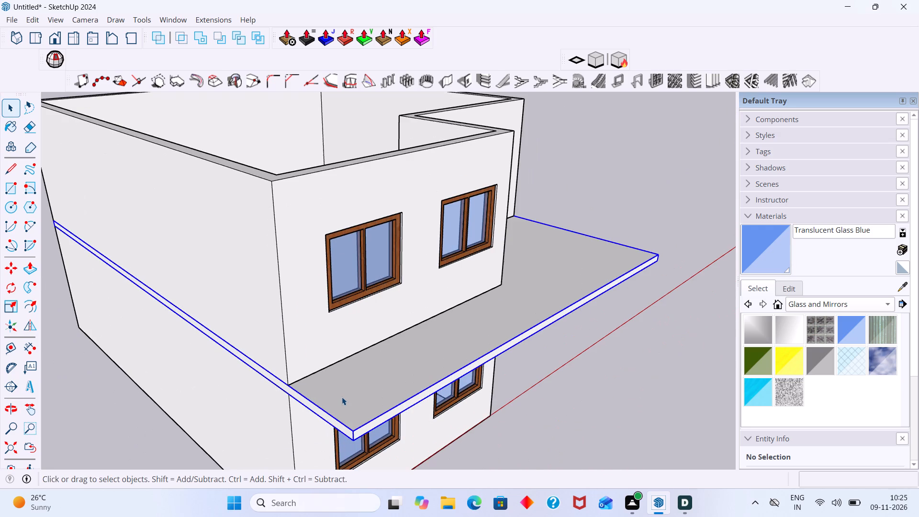
key("m")
middle_click_drag(275, 417, 275, 415)
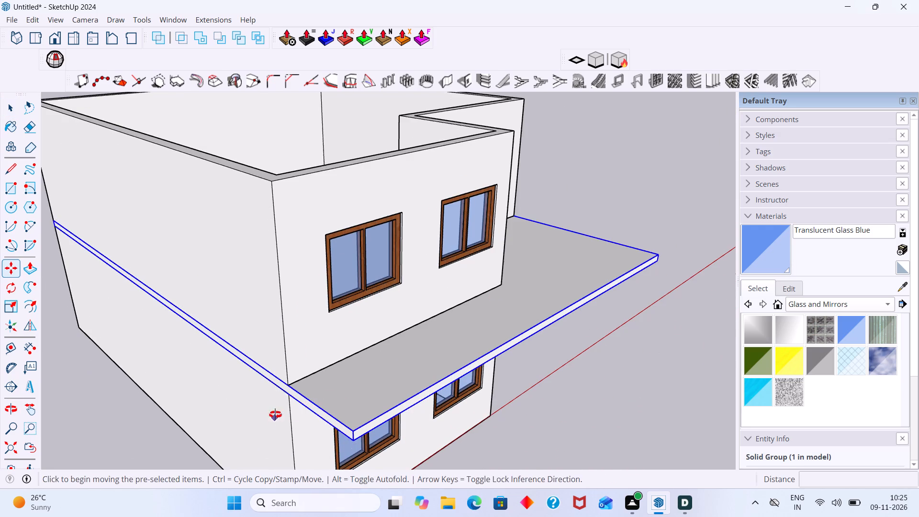
middle_click_drag(275, 415, 261, 278)
scroll(269, 226, "up", 7)
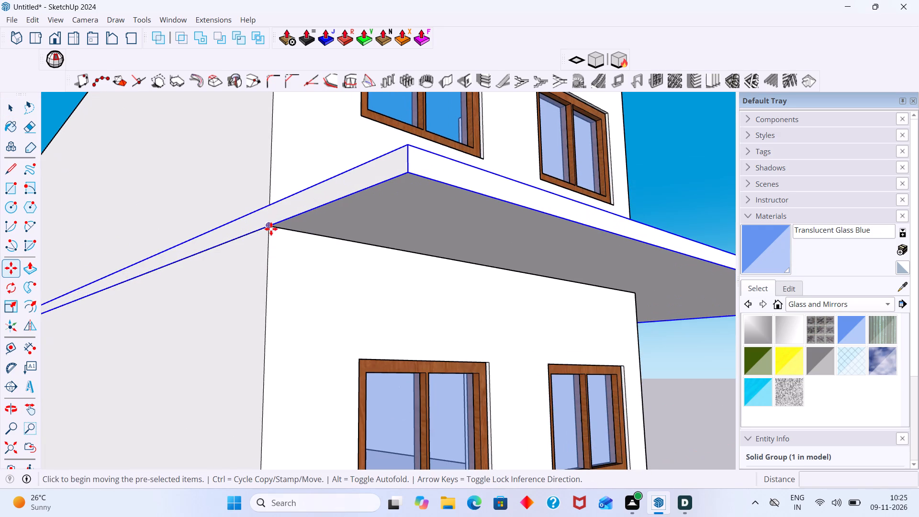
left_click(269, 227)
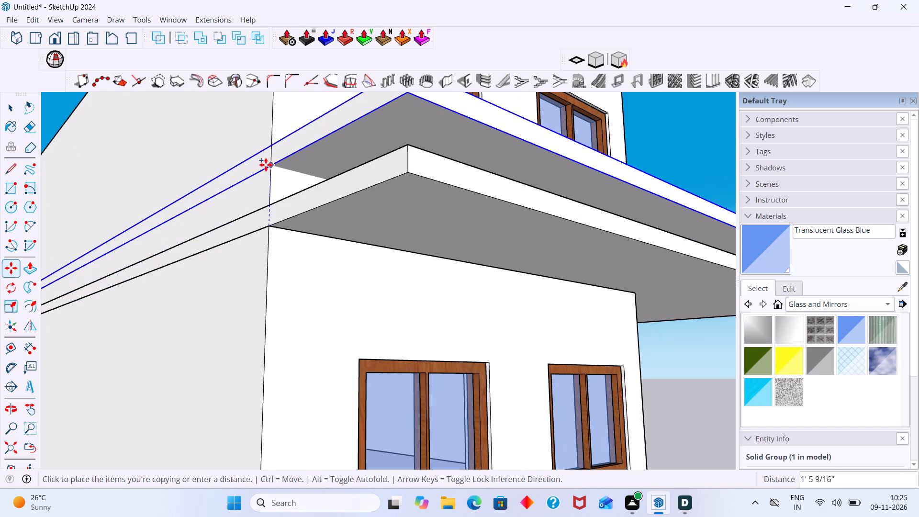
scroll(266, 158, "down", 2)
middle_click_drag(266, 155, 254, 228)
scroll(261, 187, "down", 3)
middle_click_drag(263, 177, 269, 325)
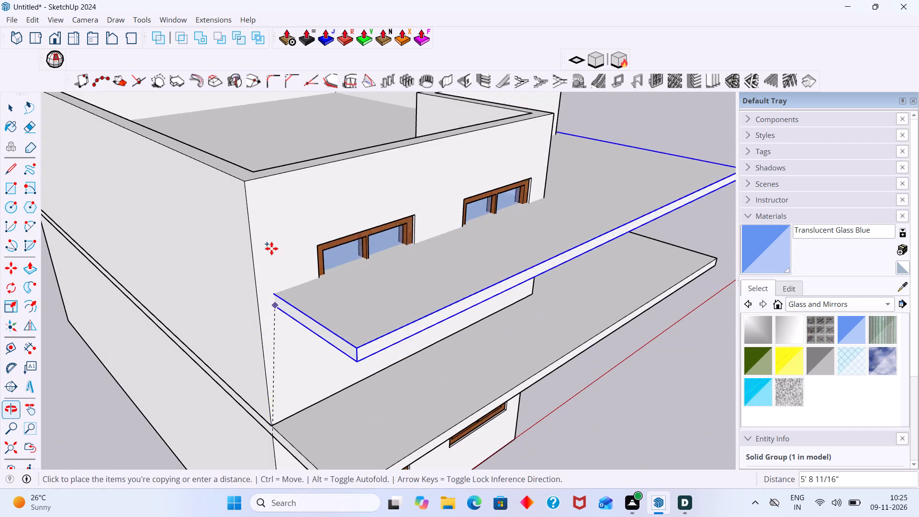
scroll(244, 179, "up", 5)
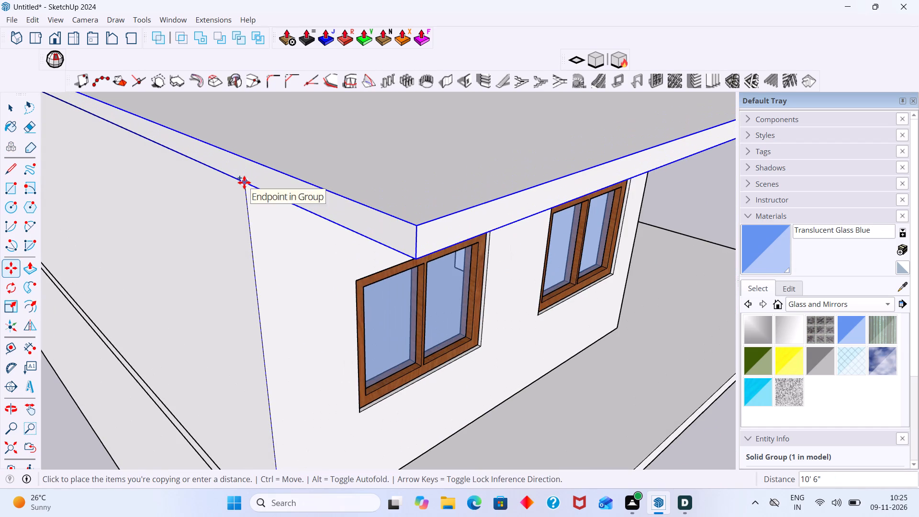
left_click(244, 182)
key("space")
scroll(248, 185, "down", 20)
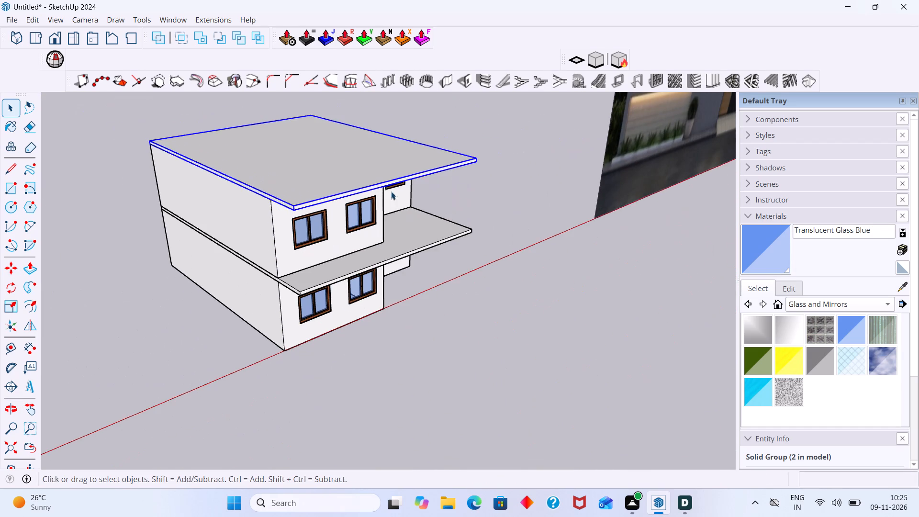
left_click(489, 164)
Examine the roofed two-storey model beside the facade reference image, focusing on the image's upper storey and terrace.
middle_click_drag(476, 171, 308, 190)
middle_click_drag(523, 158, 386, 155)
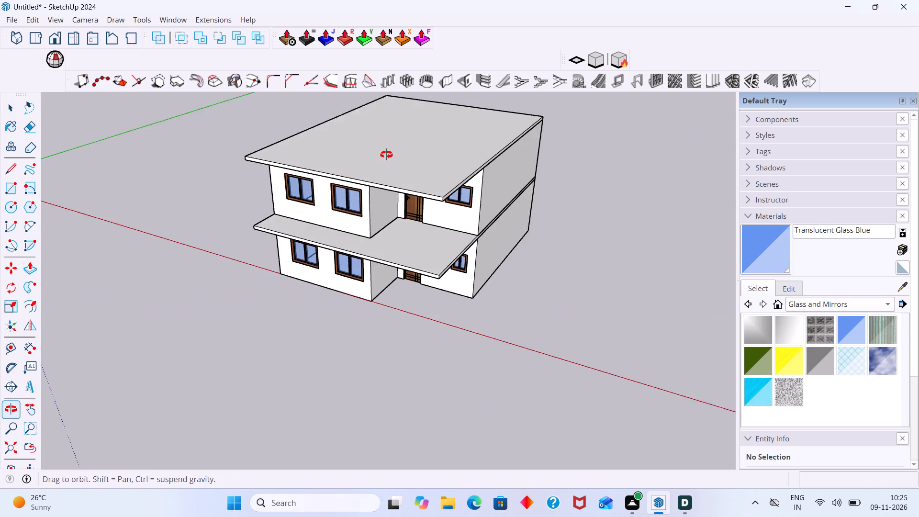
middle_click_drag(386, 155, 381, 154)
scroll(498, 176, "up", 6)
scroll(491, 169, "down", 6)
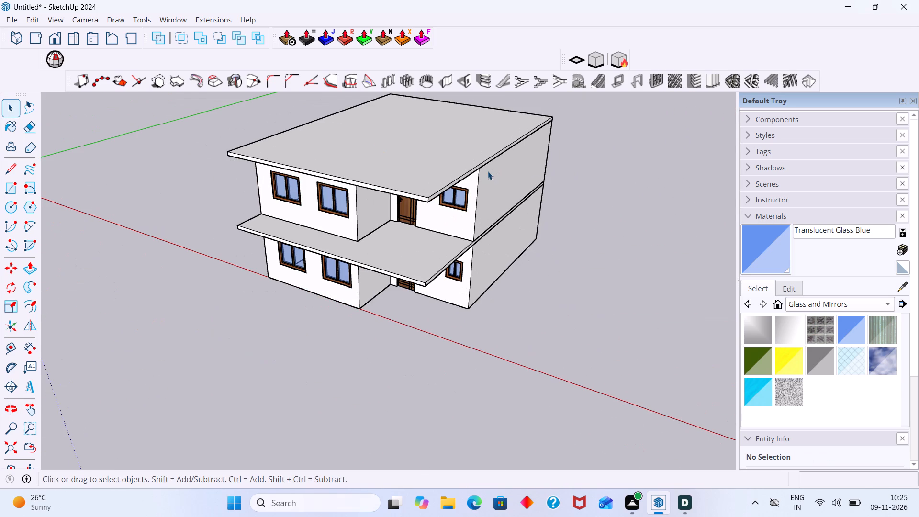
scroll(459, 243, "down", 6)
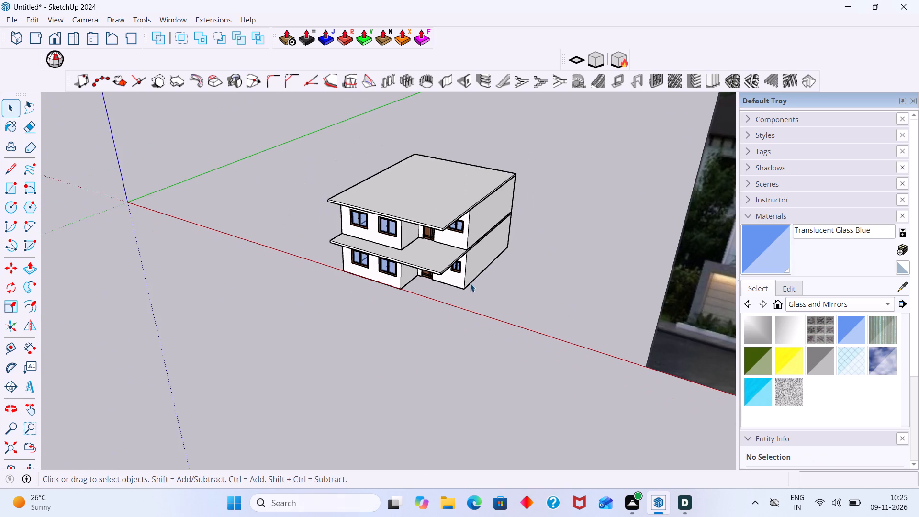
middle_click_drag(475, 287, 374, 270)
scroll(416, 267, "down", 6)
middle_click_drag(438, 302, 512, 295)
scroll(505, 285, "down", 6)
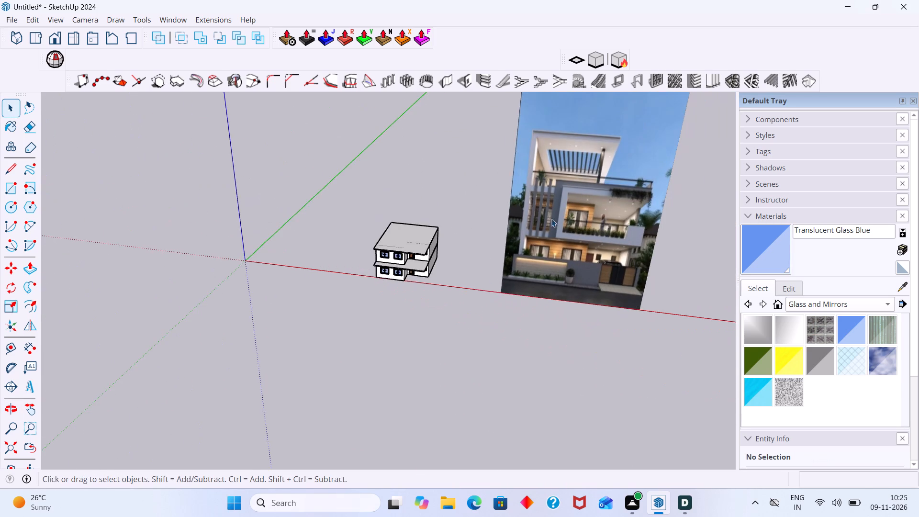
scroll(583, 186, "up", 8)
scroll(561, 201, "down", 2)
scroll(559, 159, "down", 3)
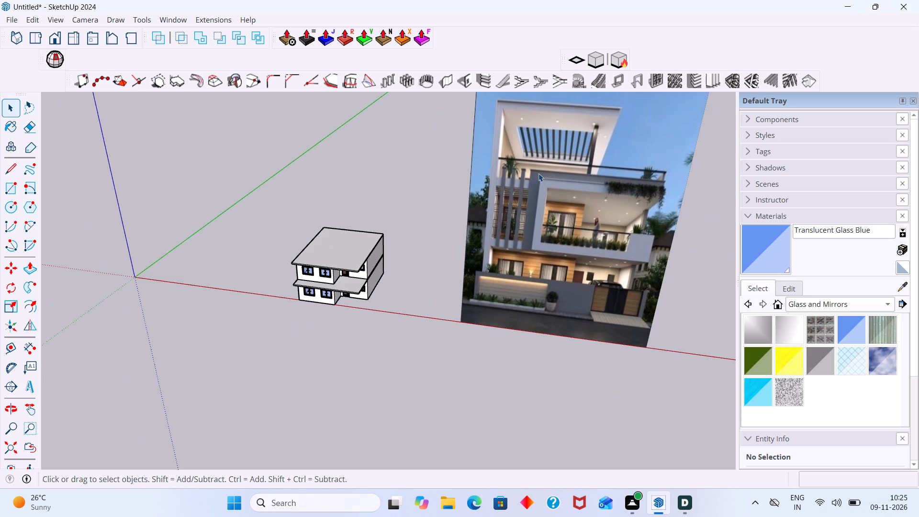
middle_click_drag(541, 179, 540, 173)
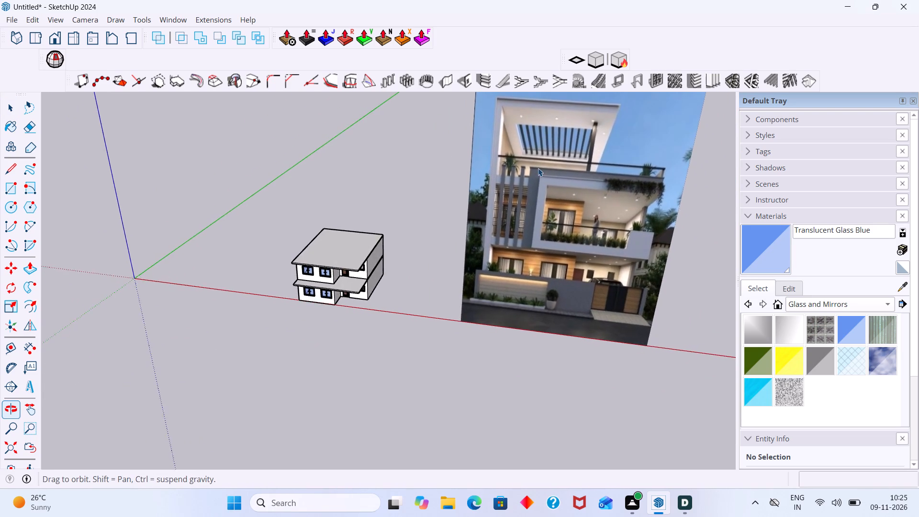
scroll(533, 148, "up", 4)
scroll(565, 175, "down", 1)
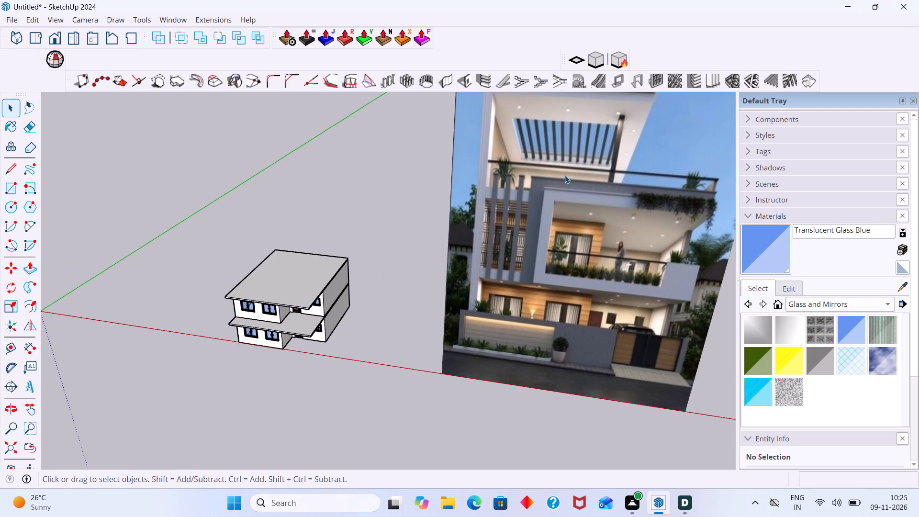
scroll(593, 160, "up", 2)
scroll(593, 159, "down", 2)
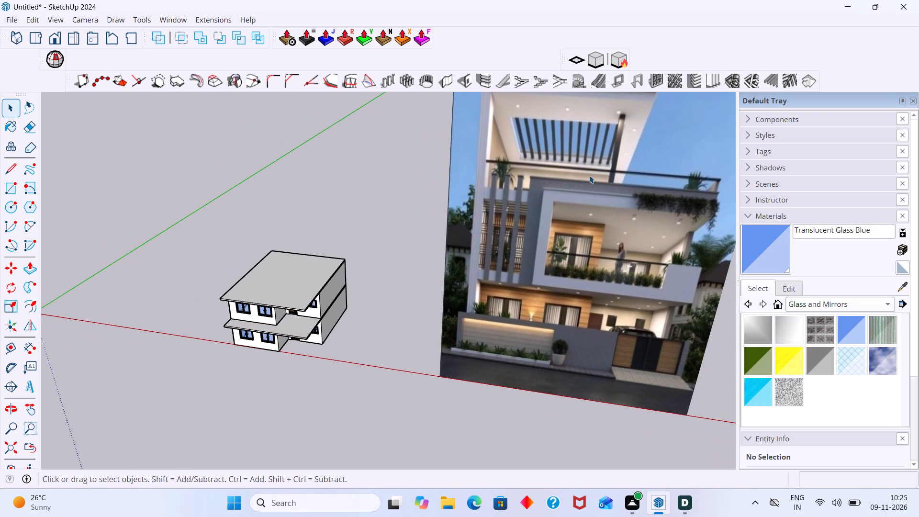
scroll(610, 152, "down", 3)
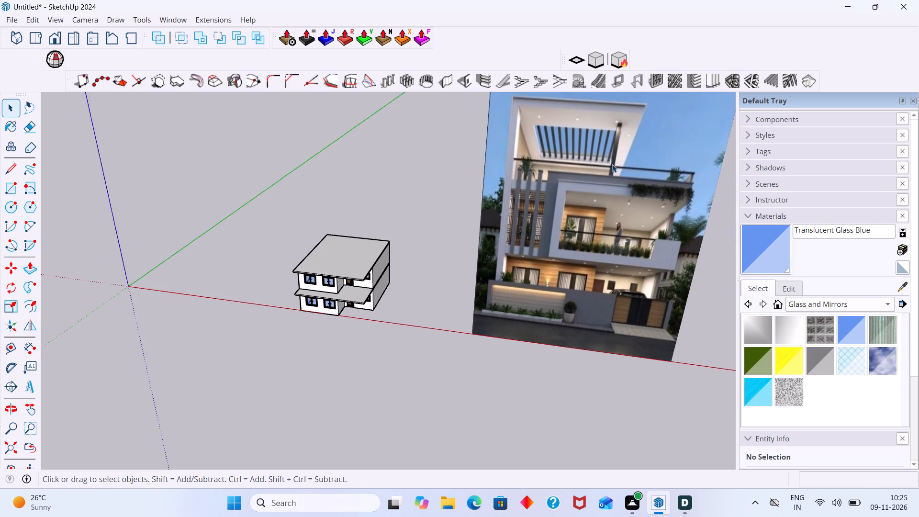
middle_click_drag(617, 180, 609, 191)
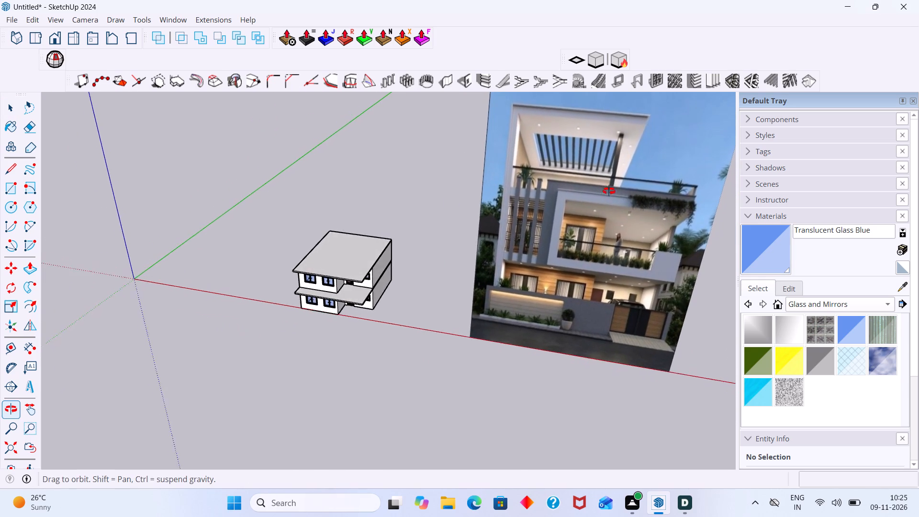
middle_click_drag(609, 191, 647, 180)
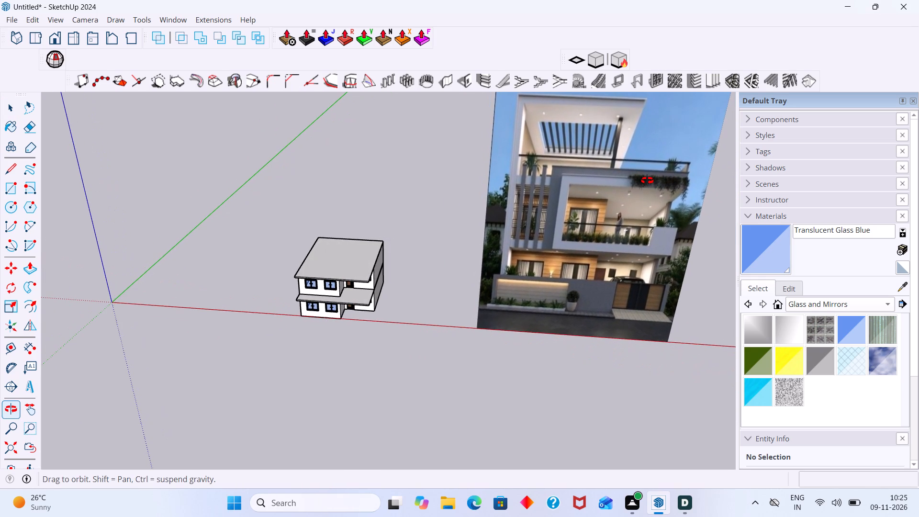
middle_click_drag(647, 180, 645, 180)
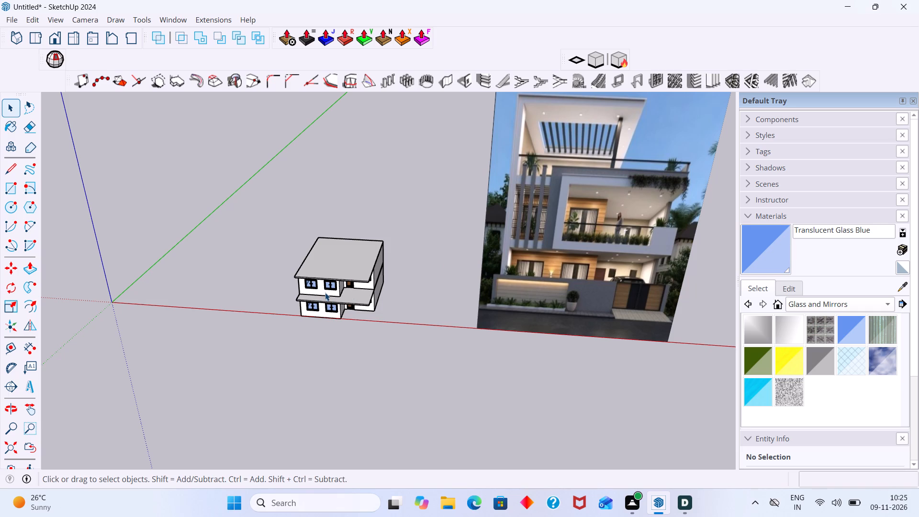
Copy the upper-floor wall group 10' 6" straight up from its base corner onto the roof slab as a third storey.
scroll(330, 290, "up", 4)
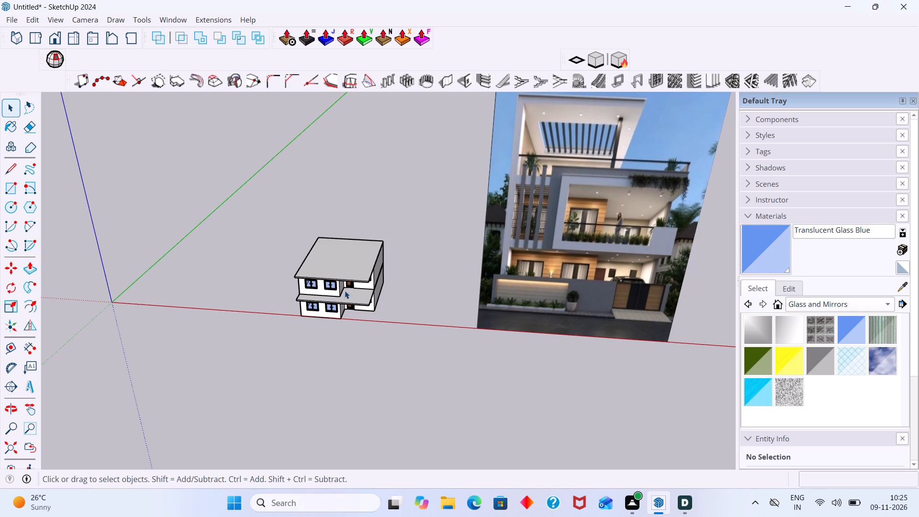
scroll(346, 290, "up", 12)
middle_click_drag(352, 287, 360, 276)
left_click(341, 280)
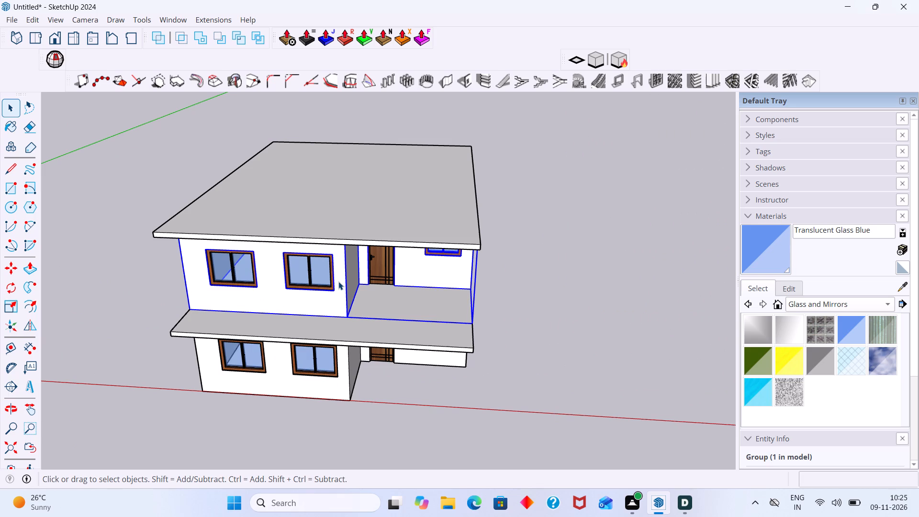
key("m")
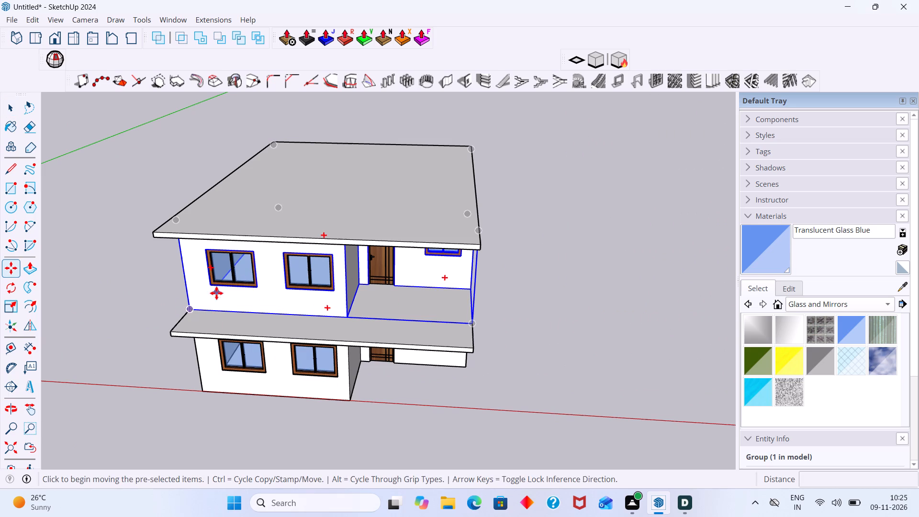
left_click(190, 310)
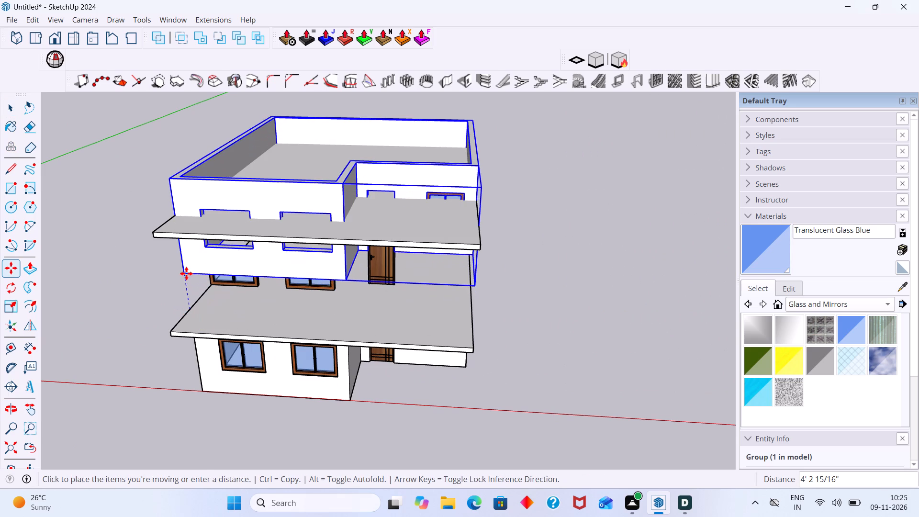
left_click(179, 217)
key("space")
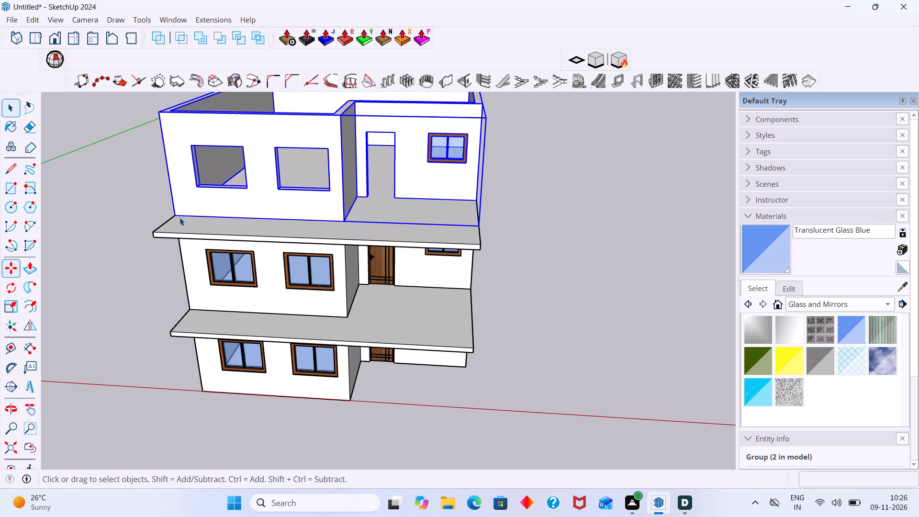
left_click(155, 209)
Examine the copied third-storey walls and their openings from the front and both sides.
middle_click_drag(155, 209, 408, 206)
scroll(372, 217, "down", 5)
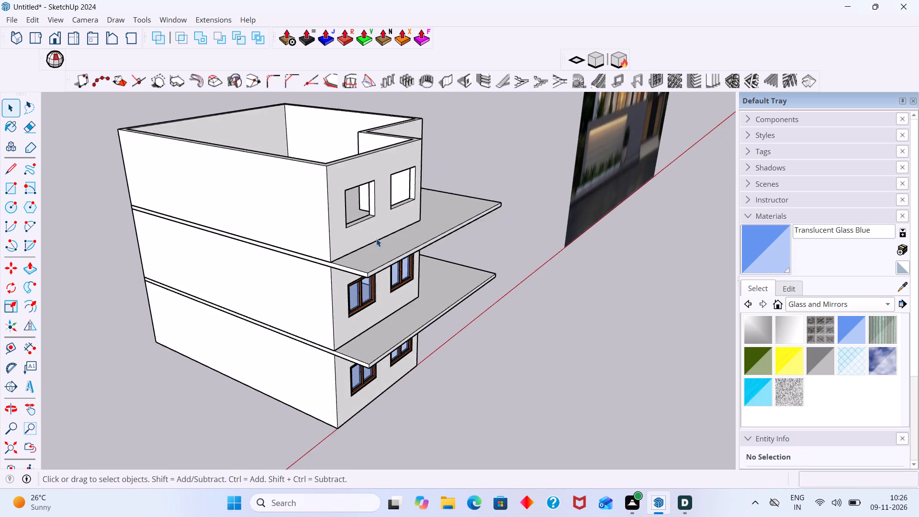
scroll(376, 238, "down", 1)
middle_click_drag(422, 181, 193, 199)
scroll(483, 168, "up", 4)
scroll(402, 175, "down", 3)
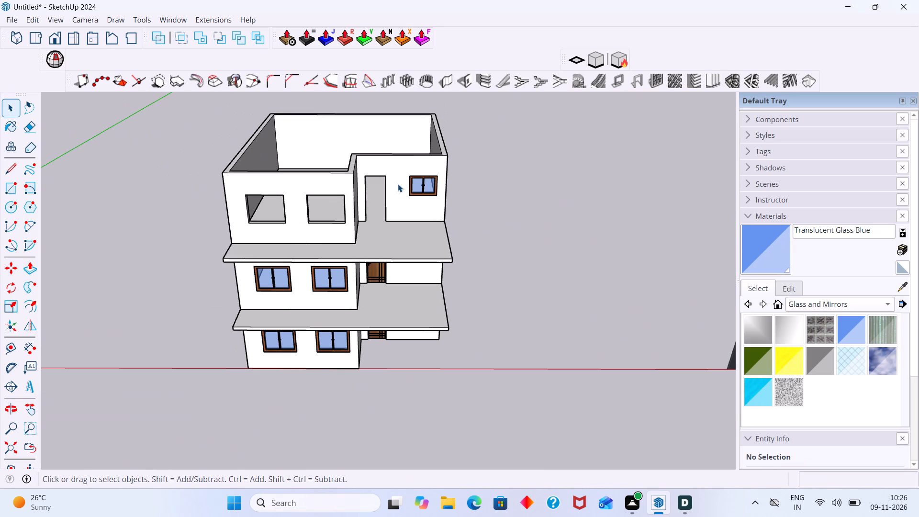
middle_click_drag(444, 178, 224, 202)
scroll(513, 206, "up", 4)
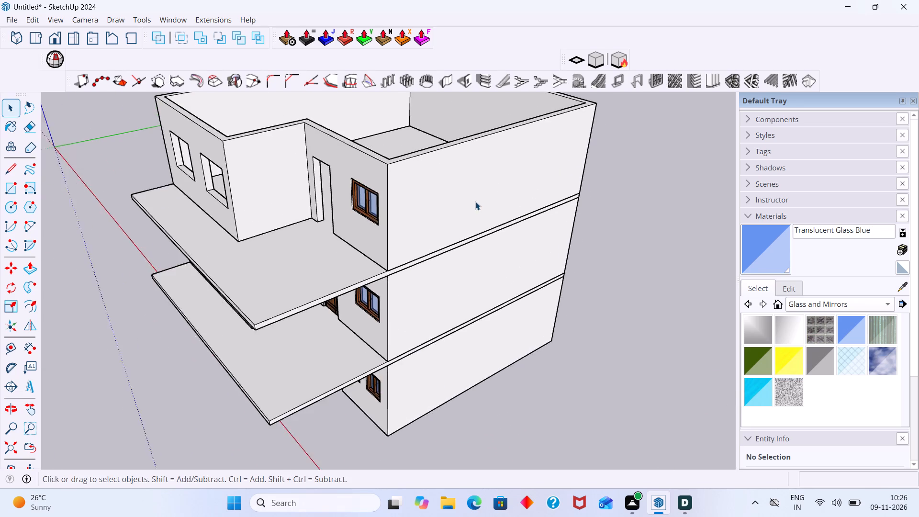
scroll(475, 202, "up", 1)
left_click(474, 201)
left_click(634, 215)
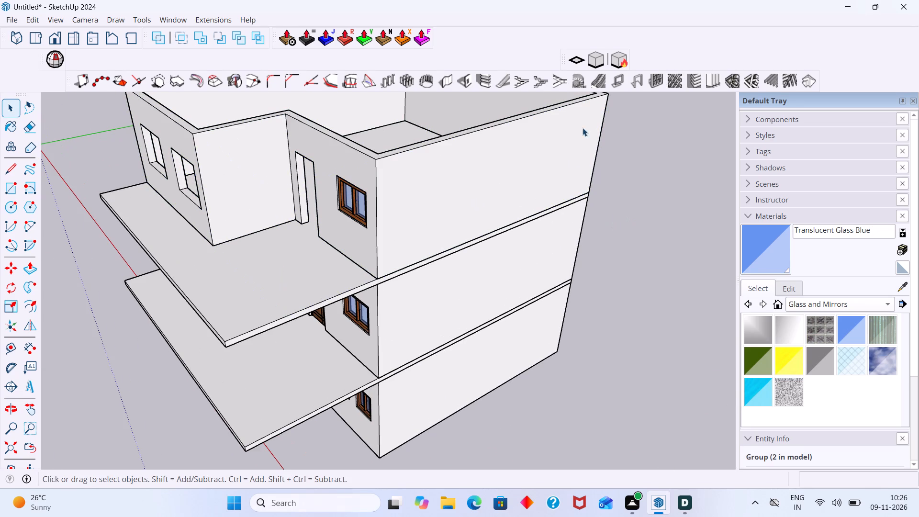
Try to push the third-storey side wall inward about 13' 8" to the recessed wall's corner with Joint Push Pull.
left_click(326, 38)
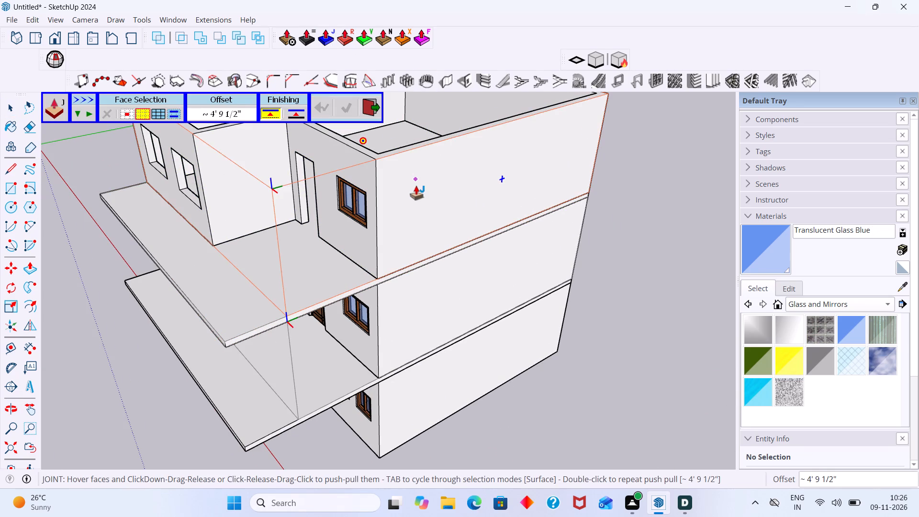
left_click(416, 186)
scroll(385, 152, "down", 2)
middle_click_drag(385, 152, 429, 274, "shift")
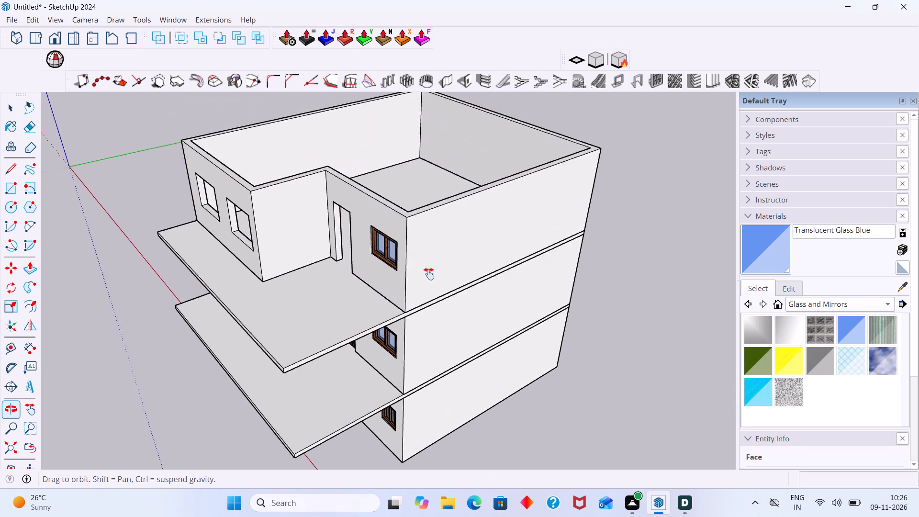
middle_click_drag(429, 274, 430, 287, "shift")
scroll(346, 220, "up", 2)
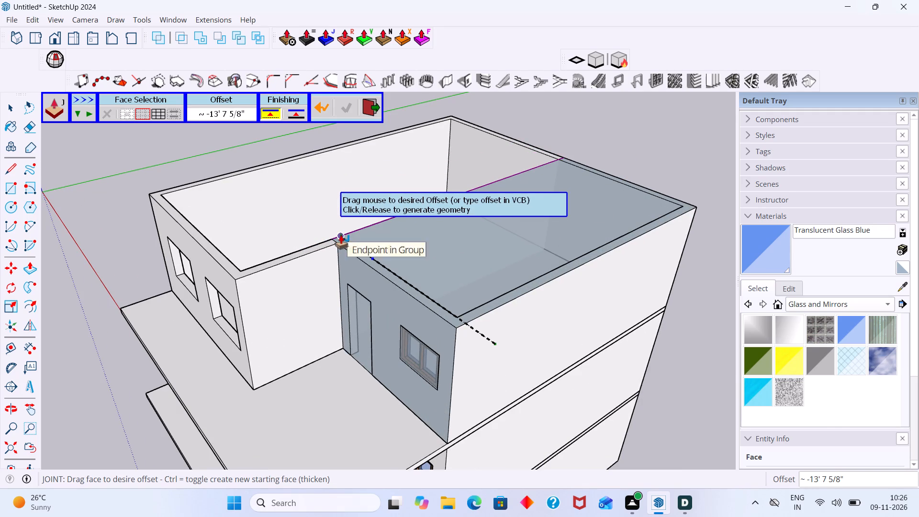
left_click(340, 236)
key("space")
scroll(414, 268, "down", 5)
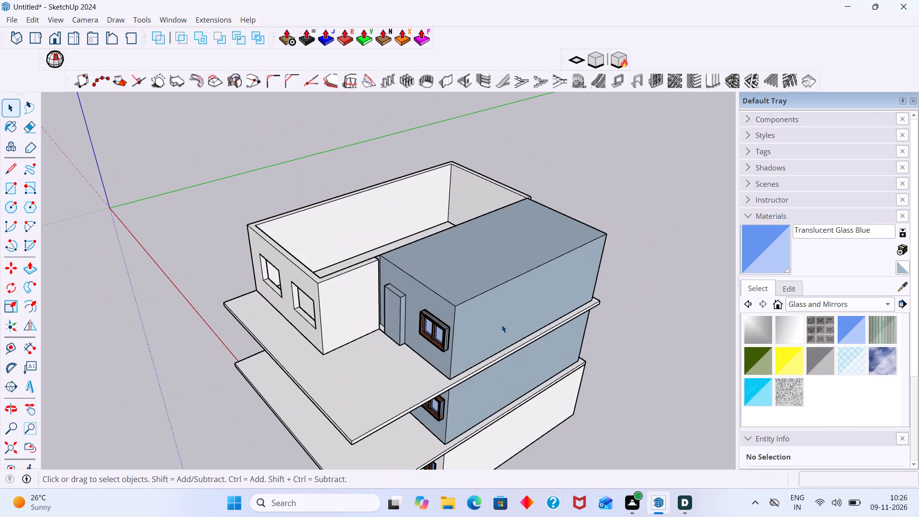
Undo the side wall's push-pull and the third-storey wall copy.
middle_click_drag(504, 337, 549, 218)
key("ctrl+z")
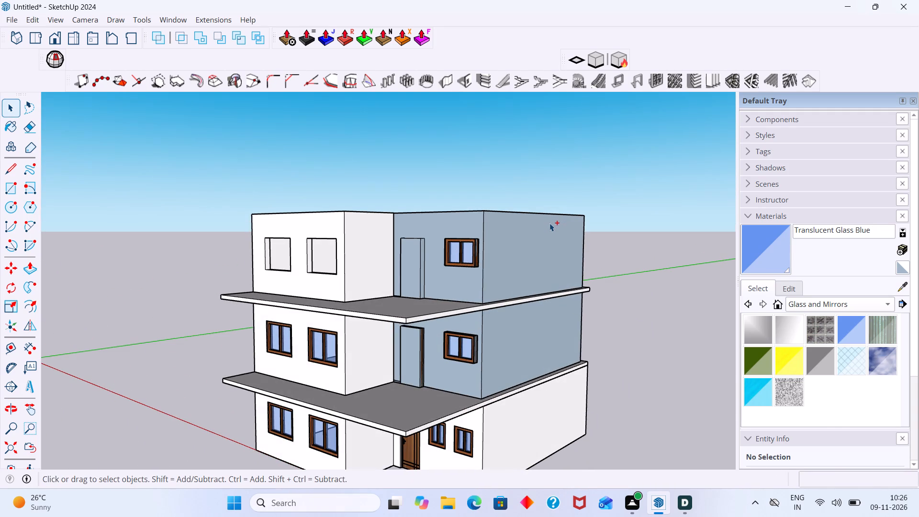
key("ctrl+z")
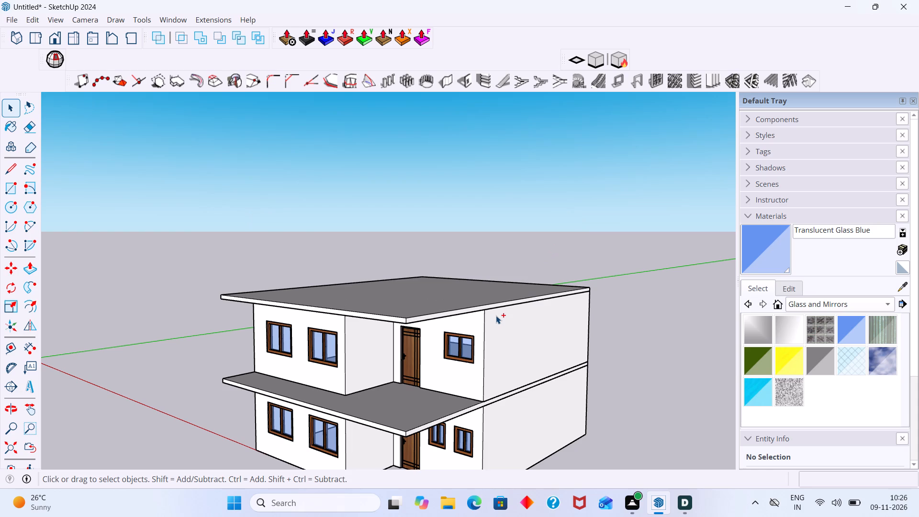
Redo the copy of the upper-floor walls as the third storey on the roof slab.
key("ctrl+y")
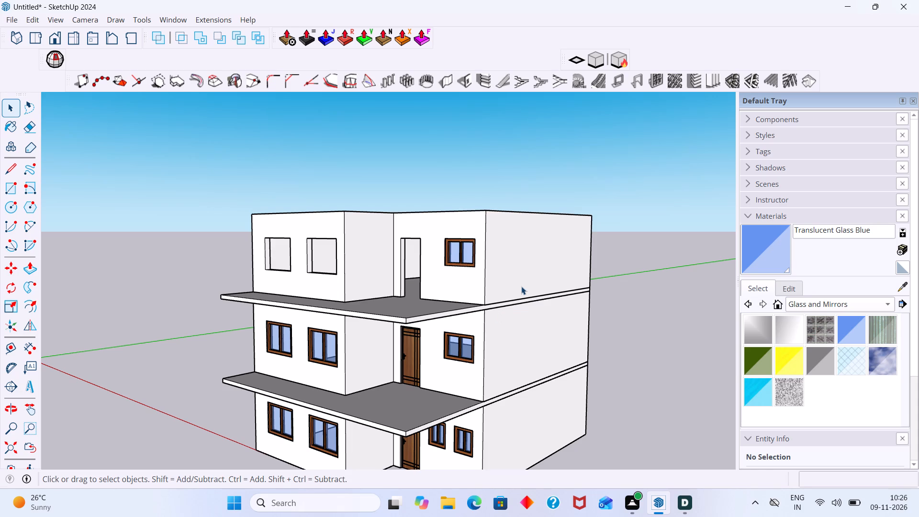
Push the third-storey side wall inward about 13' 7 5/8" to the recessed wall's corner with Joint Push Pull.
left_click(520, 282)
scroll(520, 281, "up", 3)
double_click(518, 281)
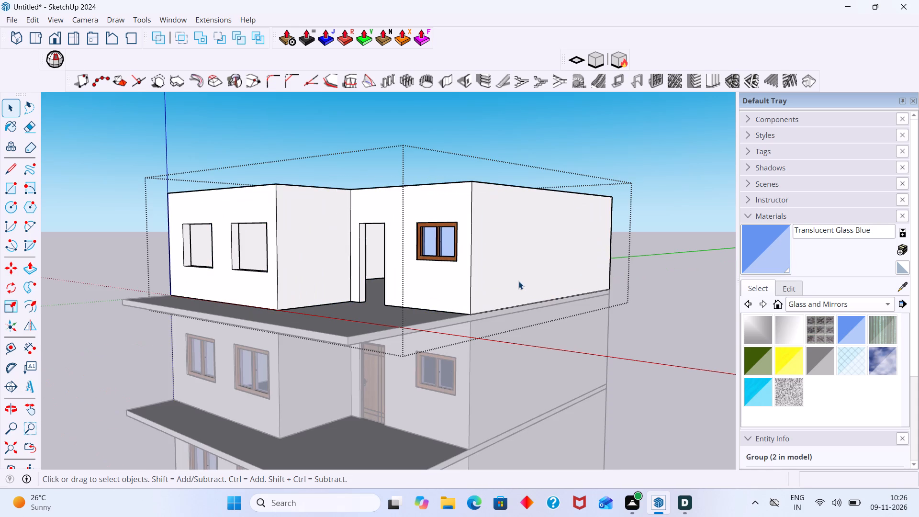
left_click(518, 281)
left_click(522, 279)
middle_click_drag(533, 279, 511, 342)
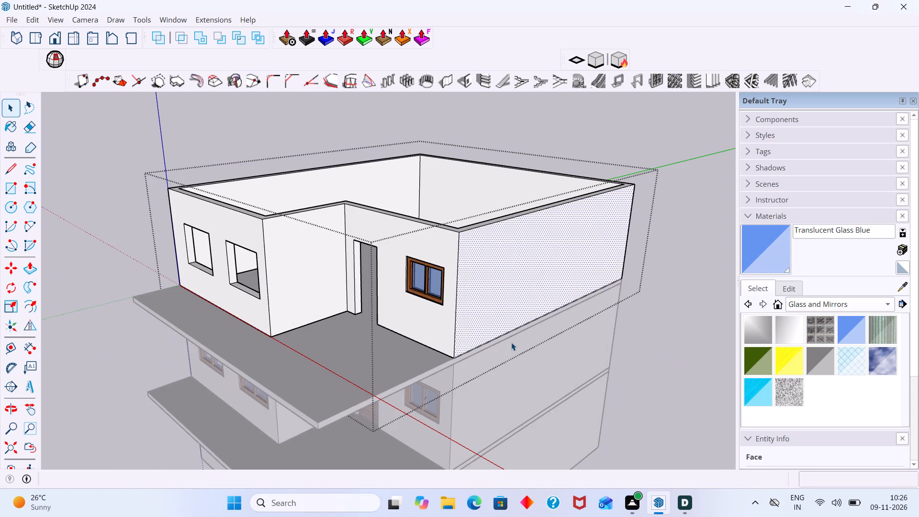
middle_click_drag(511, 339, 502, 360)
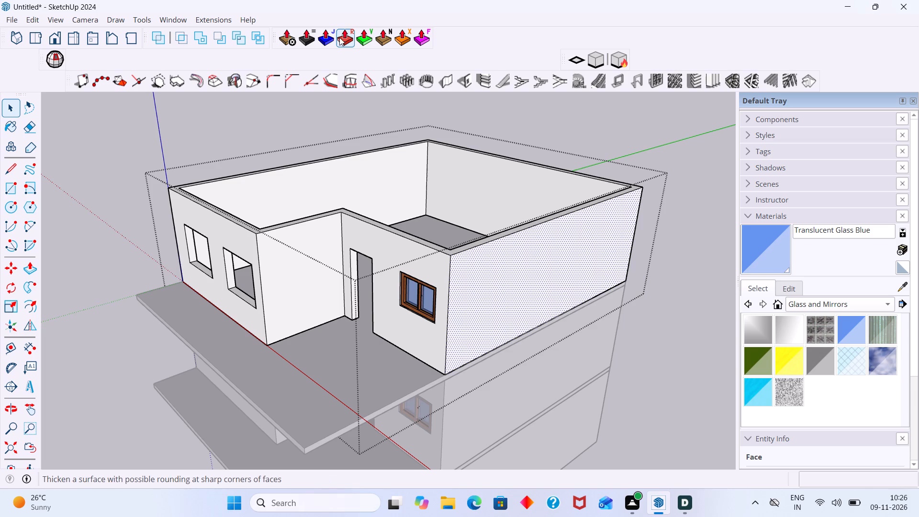
left_click(332, 37)
left_click(510, 270)
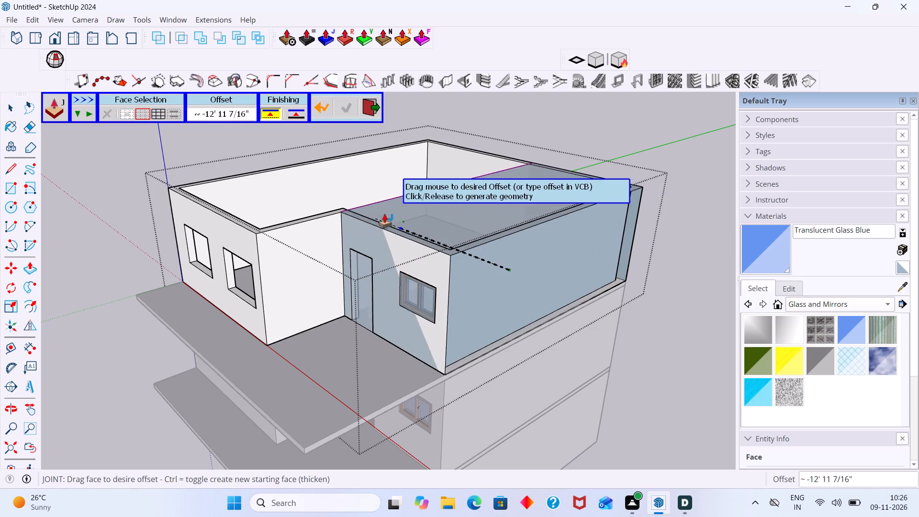
left_click(344, 206)
key("space")
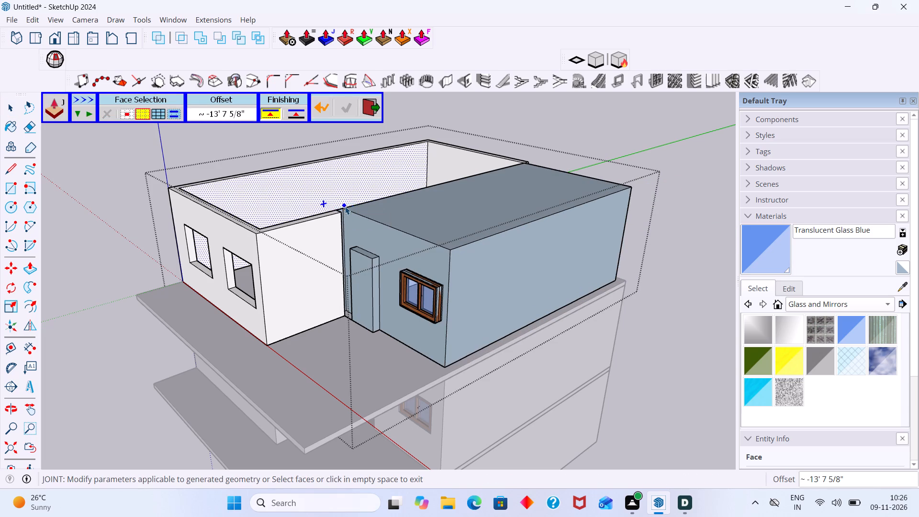
Examine the pushed block, its junction with the recessed wall's corner, and its door and window from several angles.
scroll(441, 289, "down", 1)
middle_click_drag(426, 251, 437, 336)
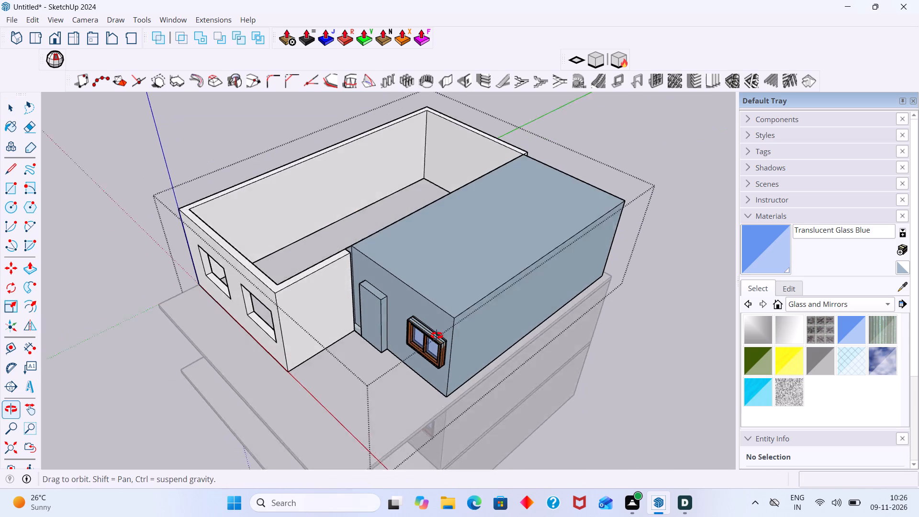
middle_click_drag(437, 336, 437, 337)
scroll(366, 237, "up", 1)
middle_click_drag(370, 238, 519, 211)
scroll(478, 227, "up", 1)
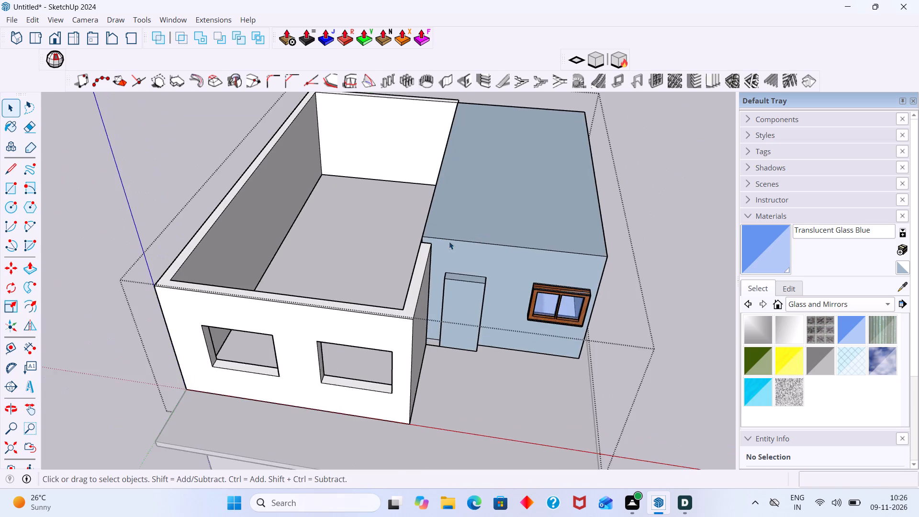
scroll(449, 241, "up", 4)
middle_click_drag(443, 243, 385, 244)
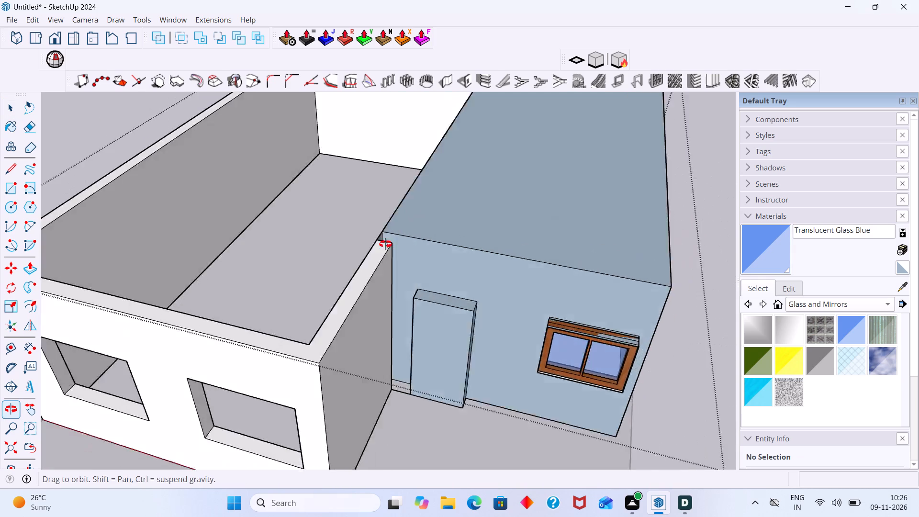
middle_click_drag(385, 244, 274, 276)
scroll(289, 278, "up", 1)
scroll(401, 293, "down", 6)
middle_click_drag(498, 369, 486, 330)
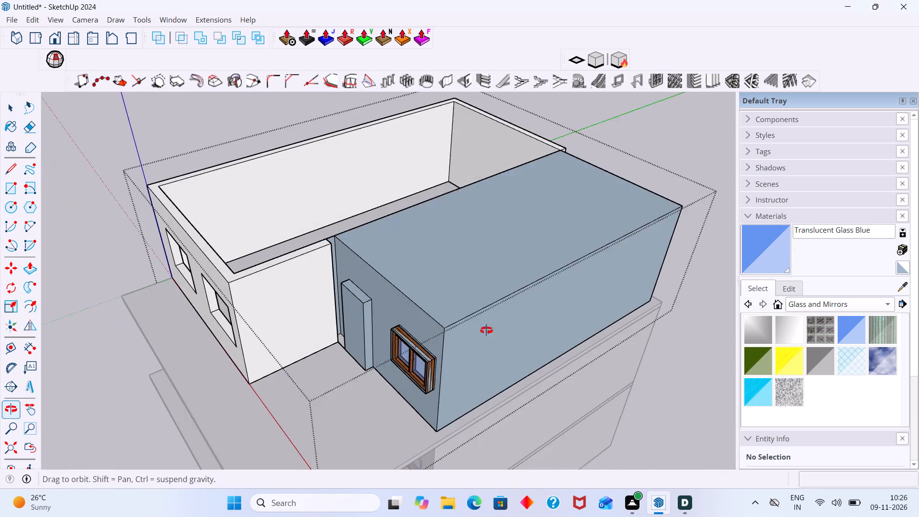
middle_click_drag(486, 330, 486, 328)
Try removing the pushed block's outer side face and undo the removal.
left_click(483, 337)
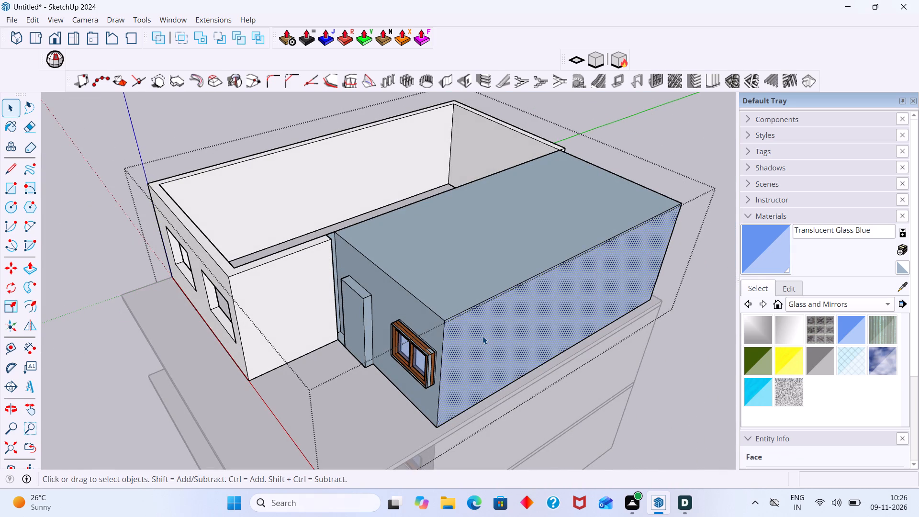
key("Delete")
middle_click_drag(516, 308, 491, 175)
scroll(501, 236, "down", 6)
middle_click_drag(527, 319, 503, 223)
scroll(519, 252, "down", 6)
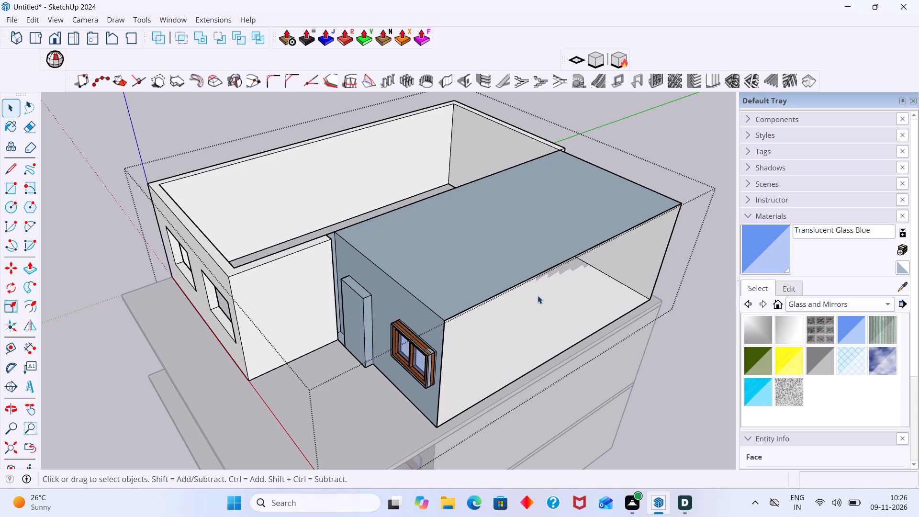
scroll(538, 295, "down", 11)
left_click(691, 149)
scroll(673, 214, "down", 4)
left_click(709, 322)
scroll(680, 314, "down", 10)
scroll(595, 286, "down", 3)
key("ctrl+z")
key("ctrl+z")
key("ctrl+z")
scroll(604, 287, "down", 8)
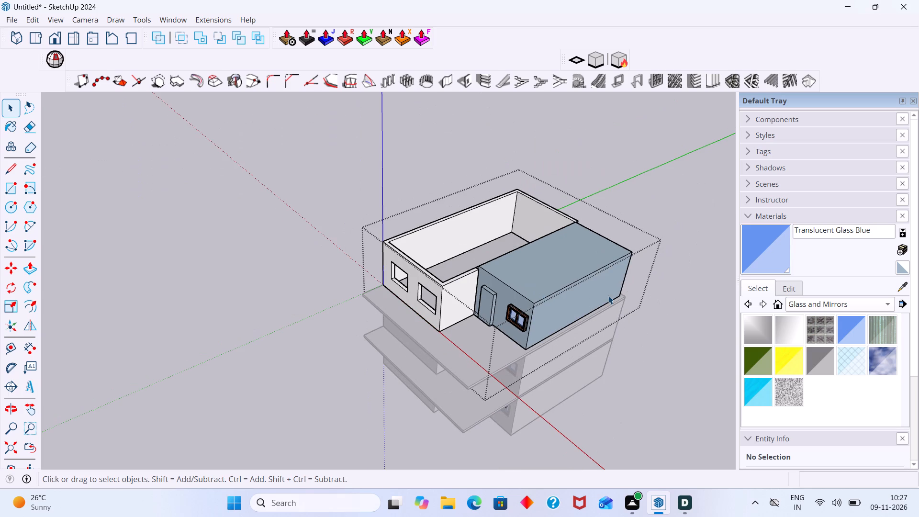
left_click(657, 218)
Delete the pushed block's outer side, top and rear faces and its outer top edges inside the third-storey wall group.
scroll(605, 285, "up", 9)
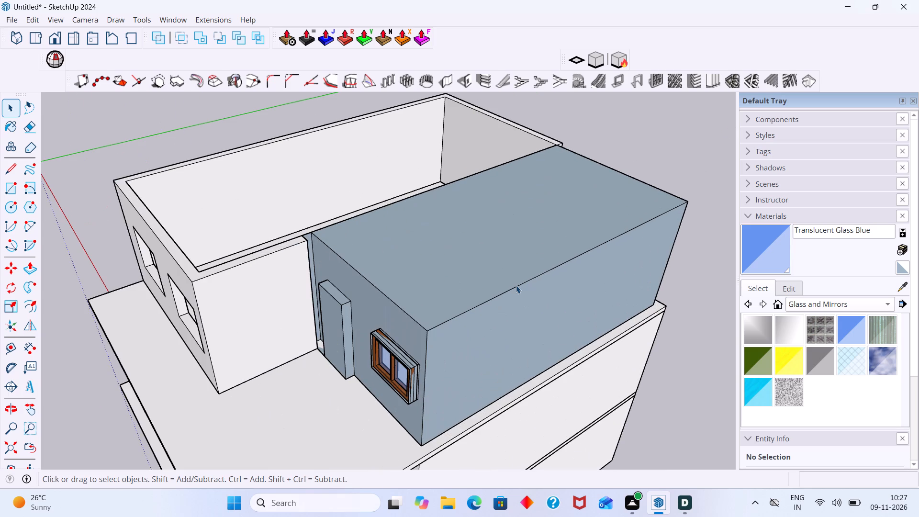
left_click(516, 285)
double_click(516, 286)
left_click(516, 287)
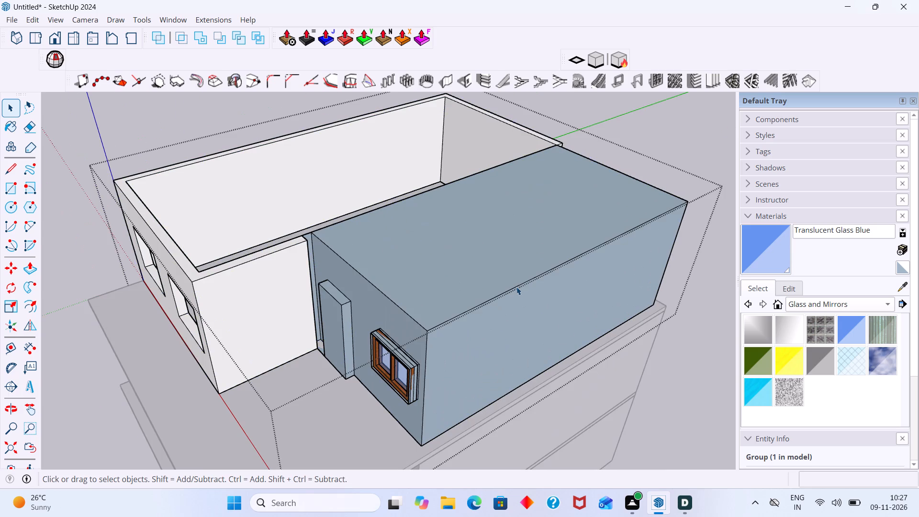
left_click(521, 292)
key("Delete")
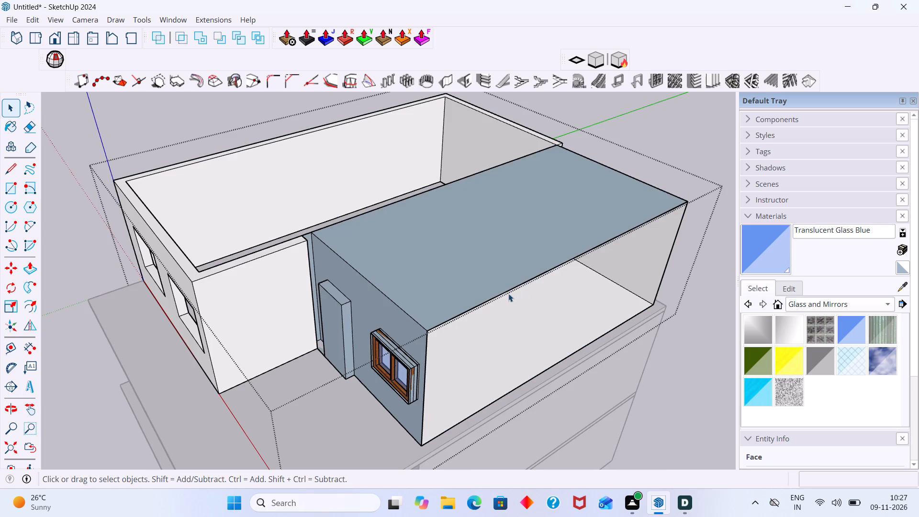
left_click(504, 288)
key("Delete")
left_click(618, 209)
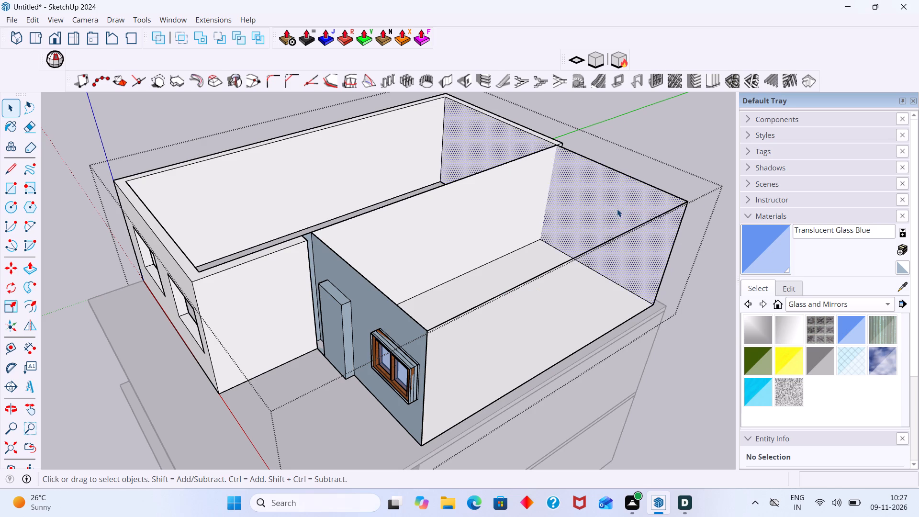
key("Delete")
left_click(627, 177)
key("Delete")
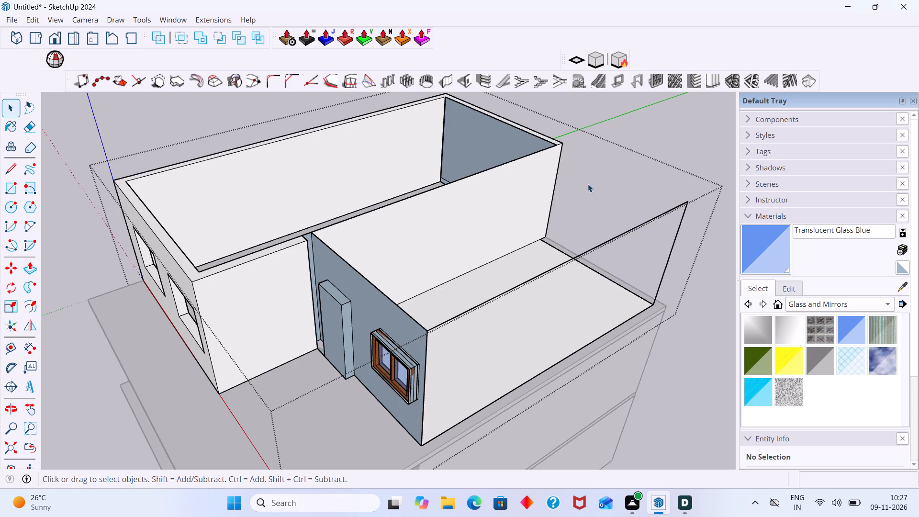
left_click(572, 259)
key("Delete")
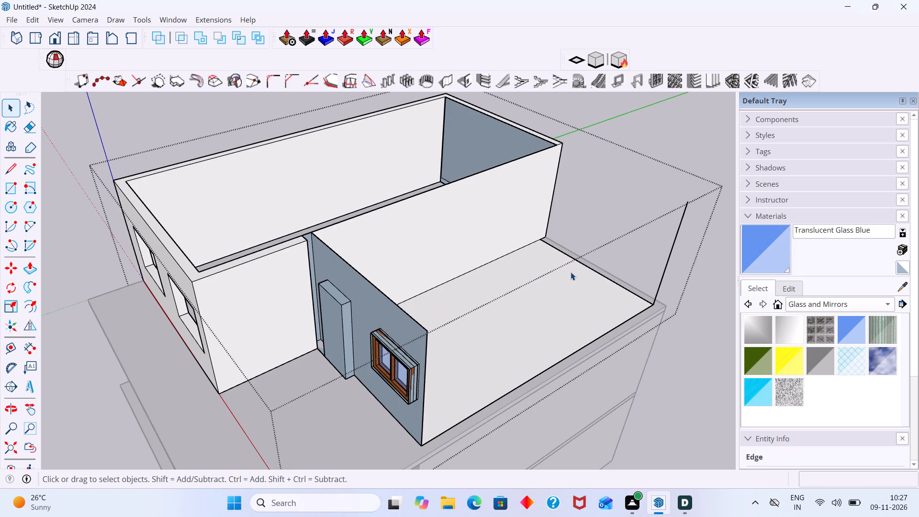
Erase the block's remaining rear corner edge, its rear and side floor edges, and its front wall face with the top edge.
key("e")
left_click(670, 257)
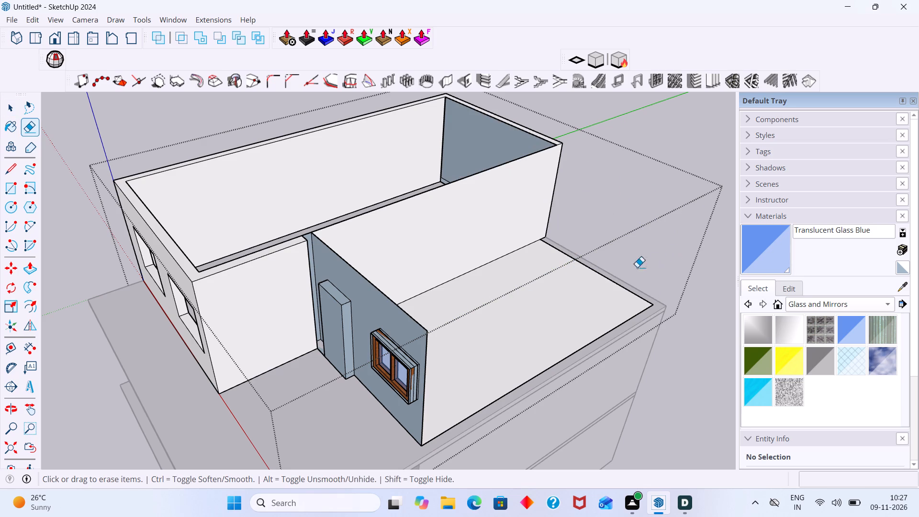
left_click(626, 289)
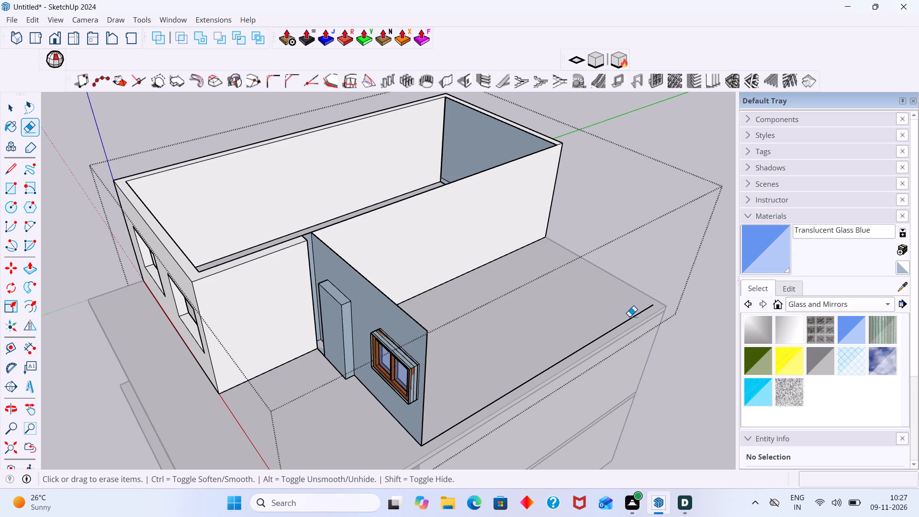
left_click(629, 316)
left_click(425, 353)
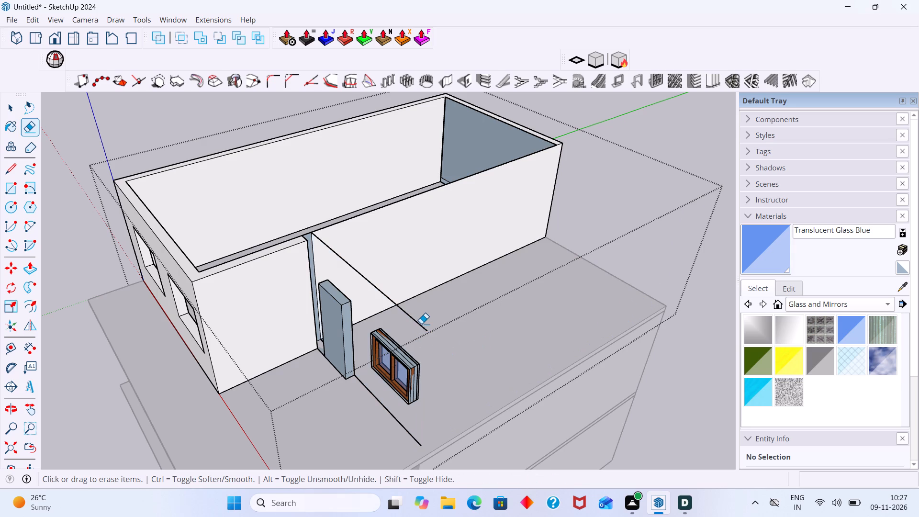
left_click(421, 324)
Erase the leftover window unit and the door-shaped box standing where the block's front wall was.
left_click(407, 355)
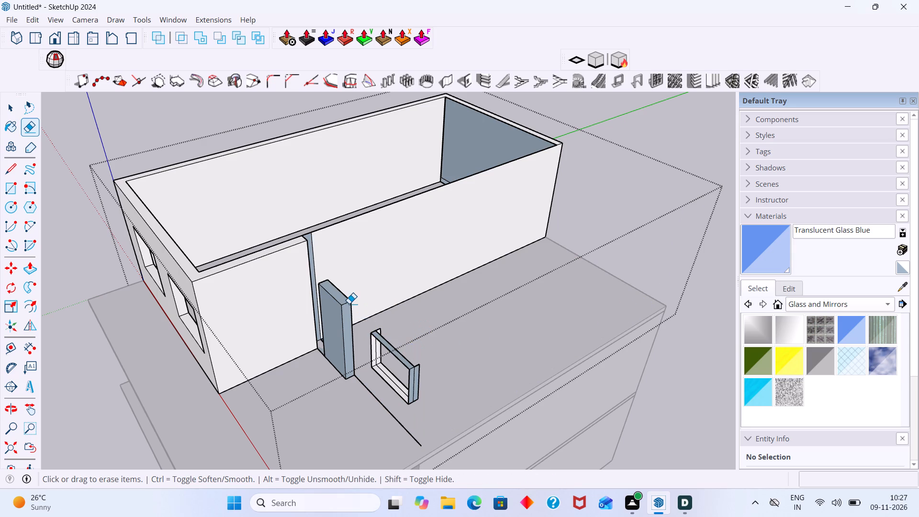
left_click(349, 303)
left_click(347, 298)
left_click(339, 302)
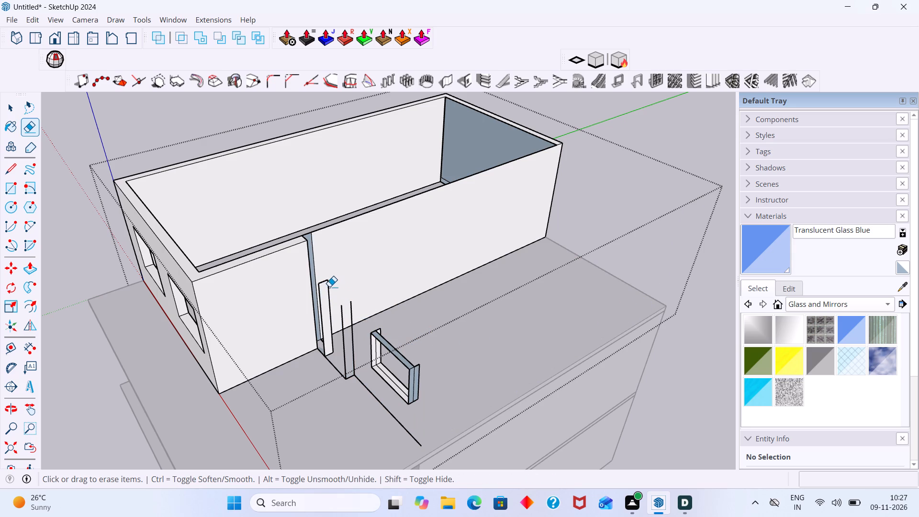
left_click(327, 283)
left_click(320, 289)
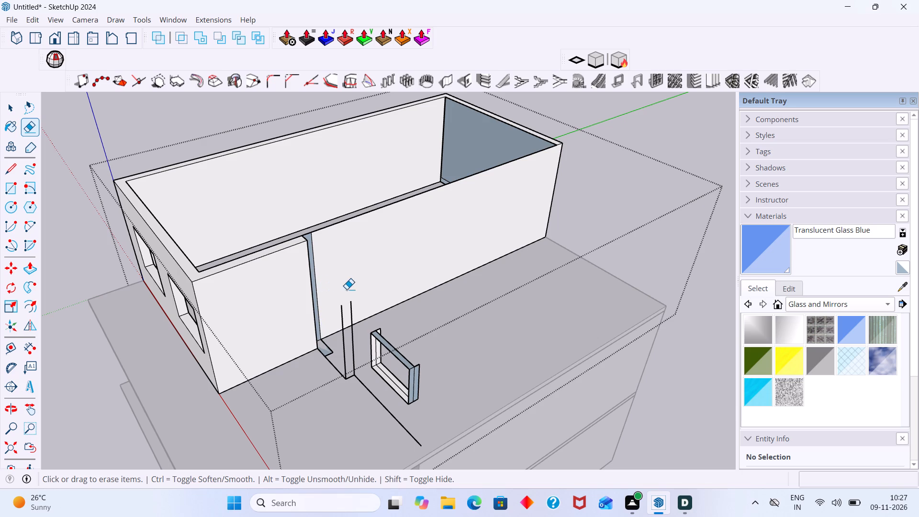
left_click_drag(355, 289, 339, 317)
Erase the leftover window-opening reveal and the stray floor edges along the removed front wall.
left_click_drag(432, 314, 380, 334)
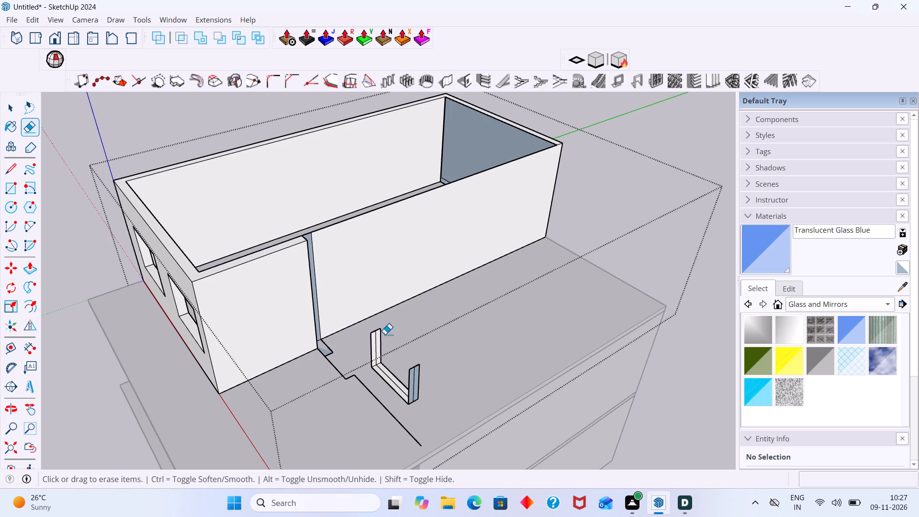
left_click_drag(385, 324, 372, 345)
left_click_drag(422, 381, 409, 380)
left_click_drag(408, 382, 398, 393)
left_click_drag(401, 337, 374, 339)
left_click_drag(430, 358, 414, 403)
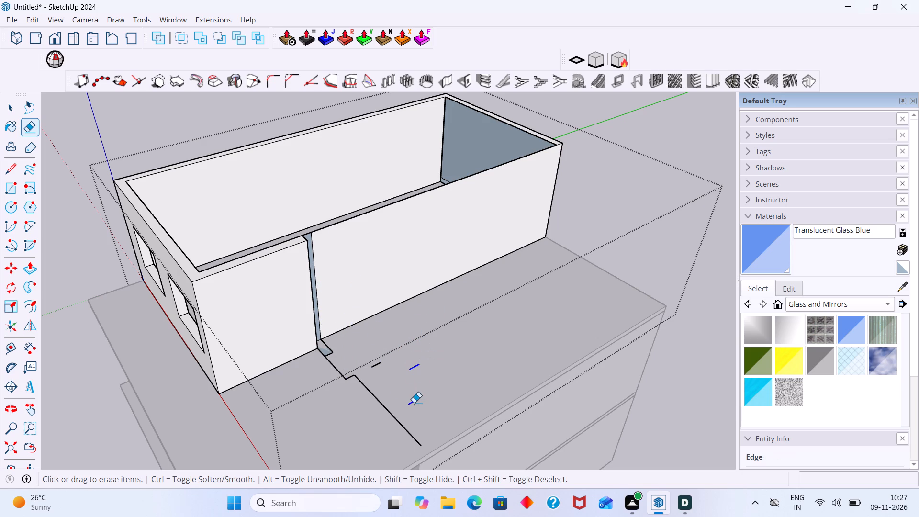
left_click_drag(414, 403, 377, 366)
left_click_drag(373, 386, 371, 394)
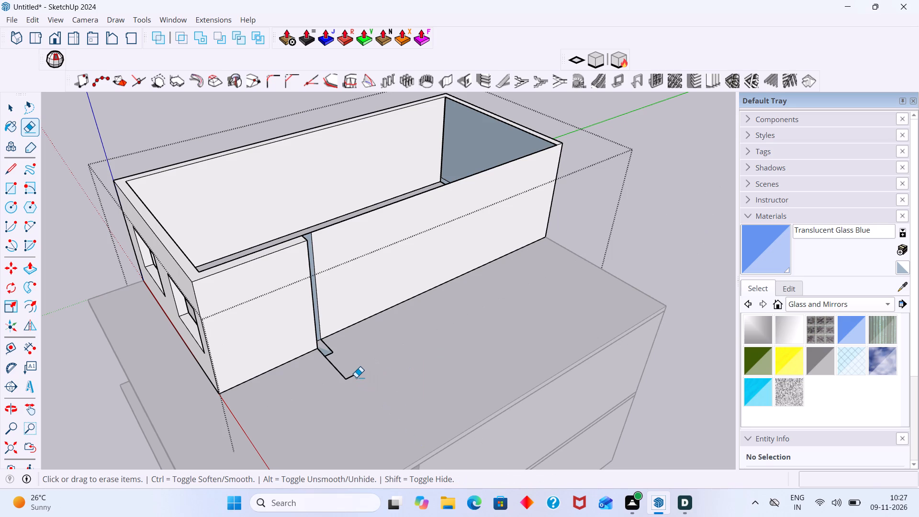
left_click(352, 377)
left_click(340, 375)
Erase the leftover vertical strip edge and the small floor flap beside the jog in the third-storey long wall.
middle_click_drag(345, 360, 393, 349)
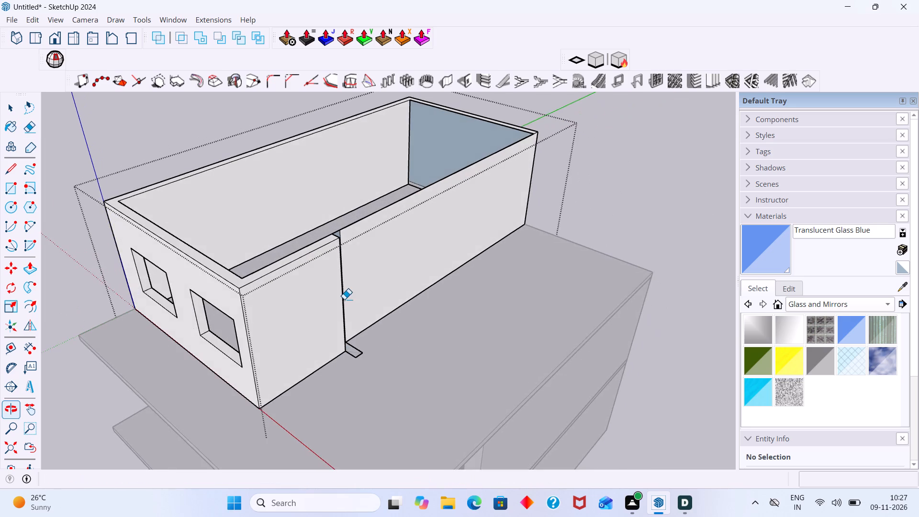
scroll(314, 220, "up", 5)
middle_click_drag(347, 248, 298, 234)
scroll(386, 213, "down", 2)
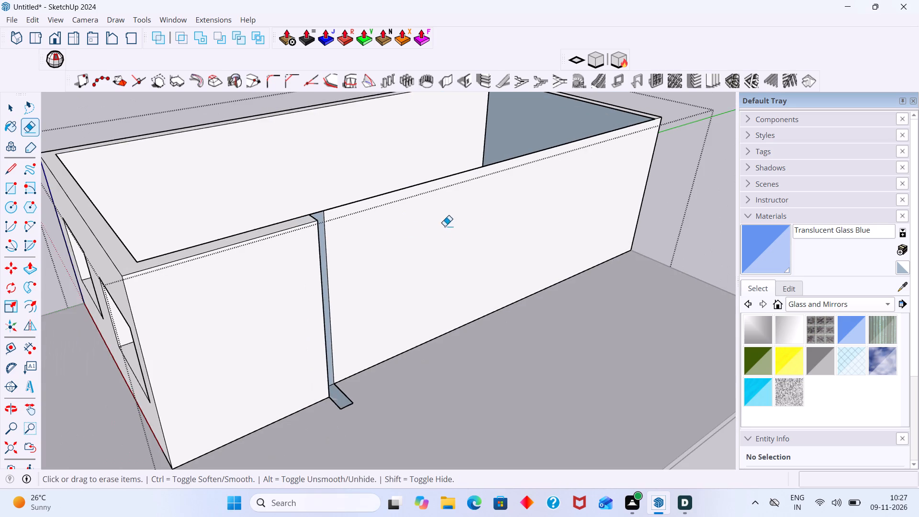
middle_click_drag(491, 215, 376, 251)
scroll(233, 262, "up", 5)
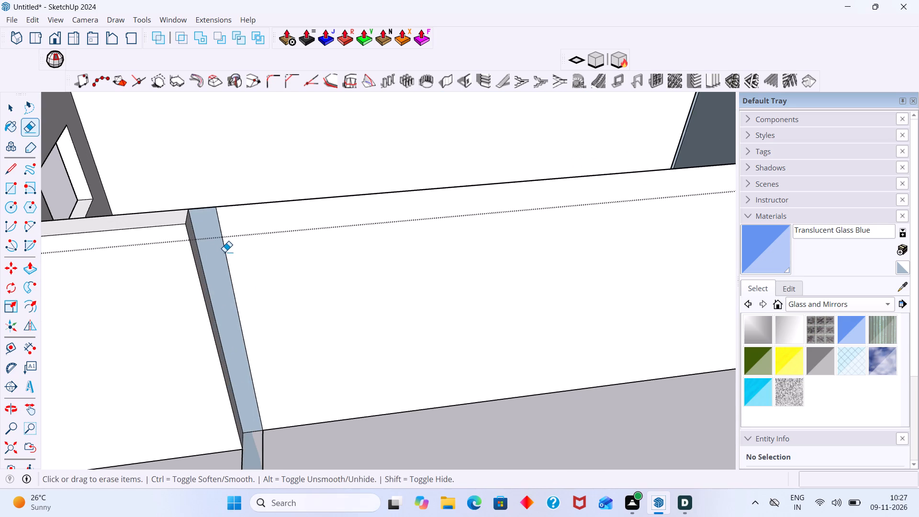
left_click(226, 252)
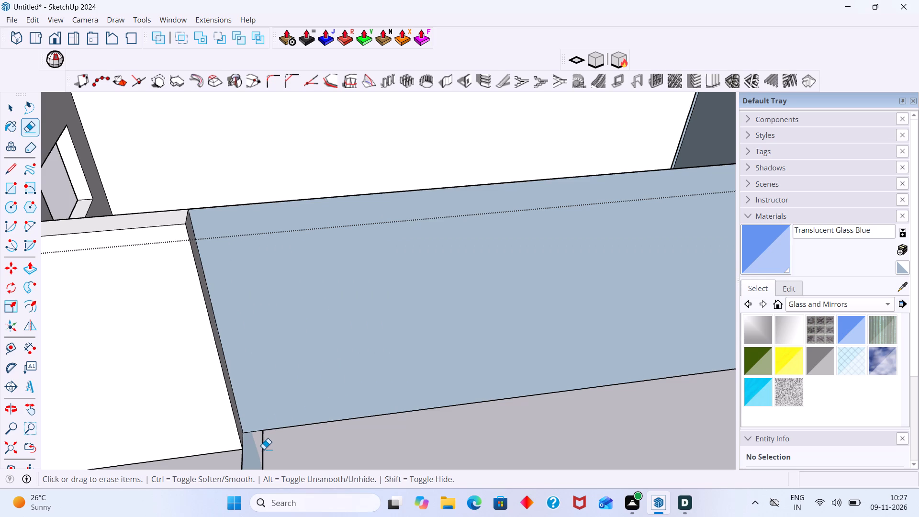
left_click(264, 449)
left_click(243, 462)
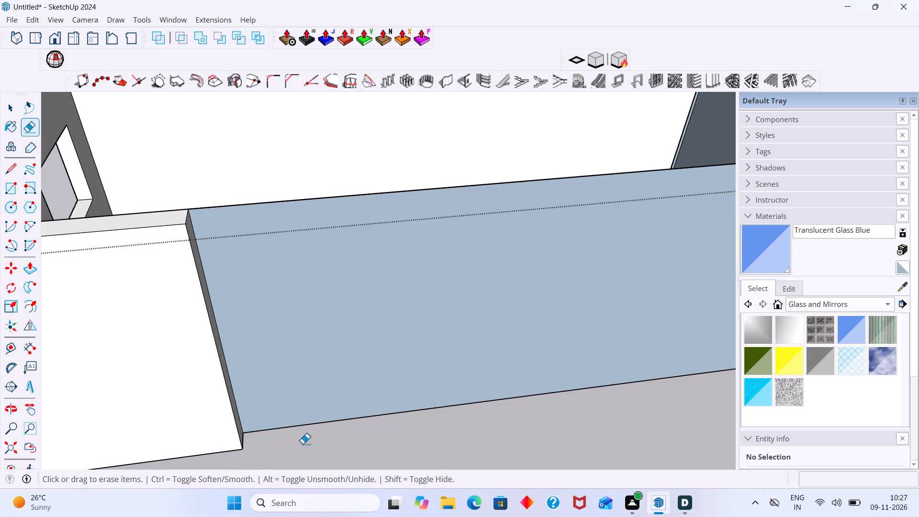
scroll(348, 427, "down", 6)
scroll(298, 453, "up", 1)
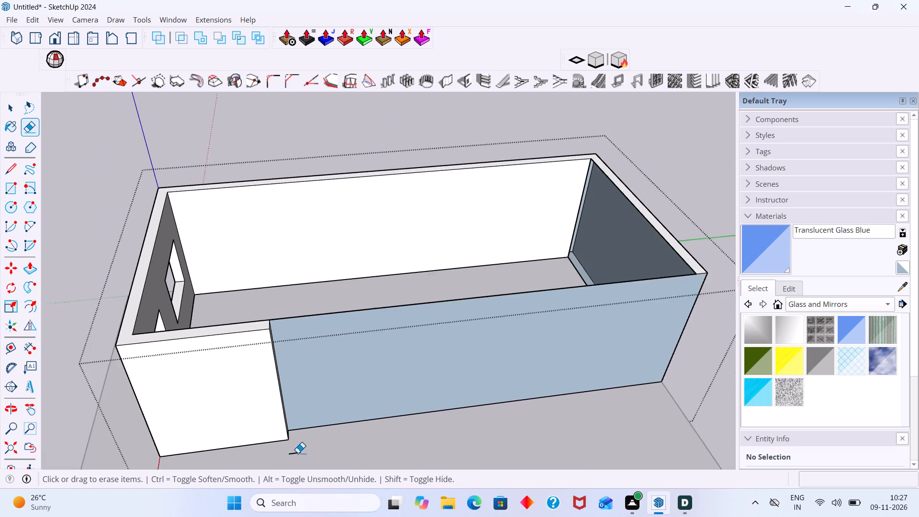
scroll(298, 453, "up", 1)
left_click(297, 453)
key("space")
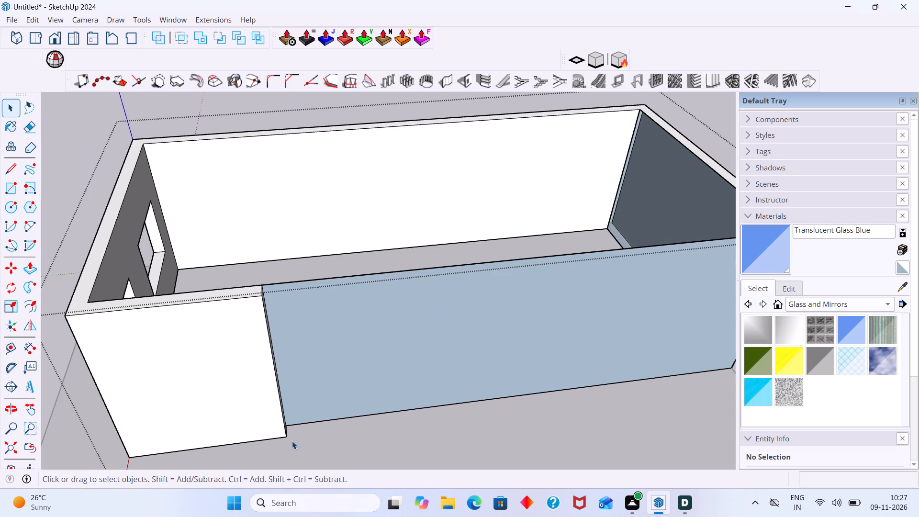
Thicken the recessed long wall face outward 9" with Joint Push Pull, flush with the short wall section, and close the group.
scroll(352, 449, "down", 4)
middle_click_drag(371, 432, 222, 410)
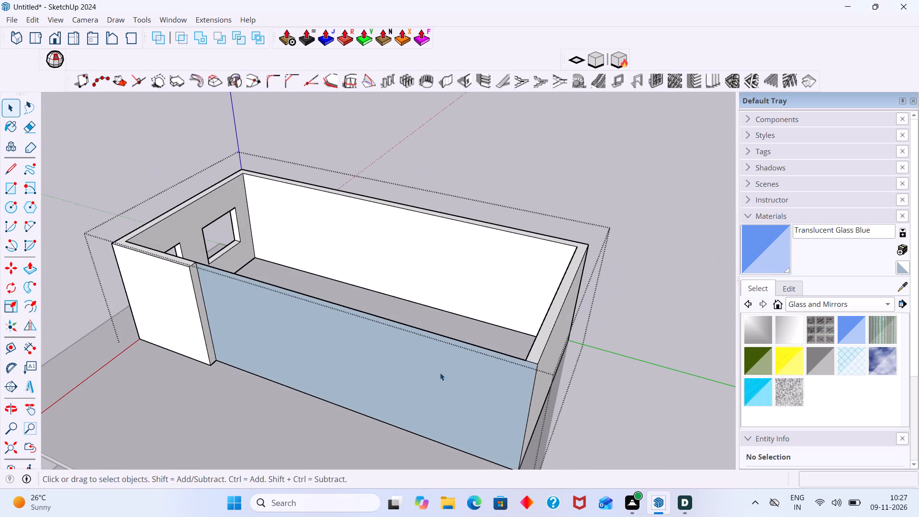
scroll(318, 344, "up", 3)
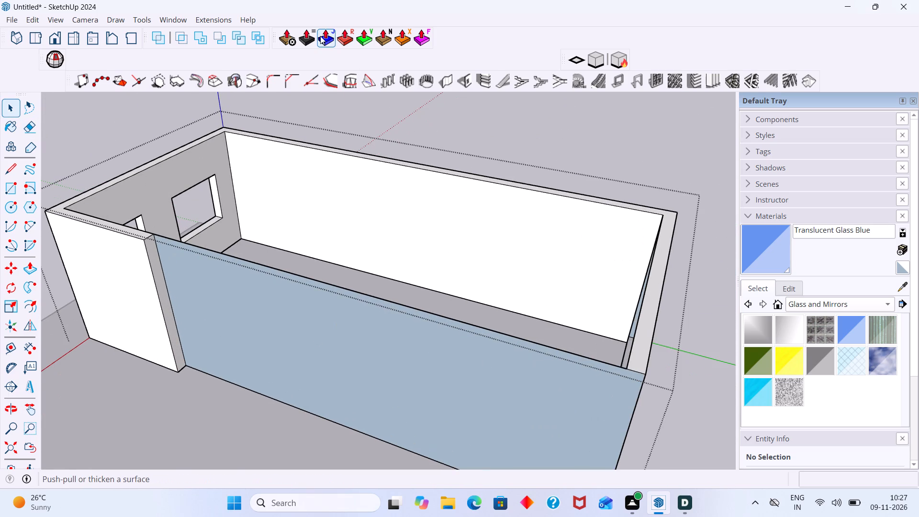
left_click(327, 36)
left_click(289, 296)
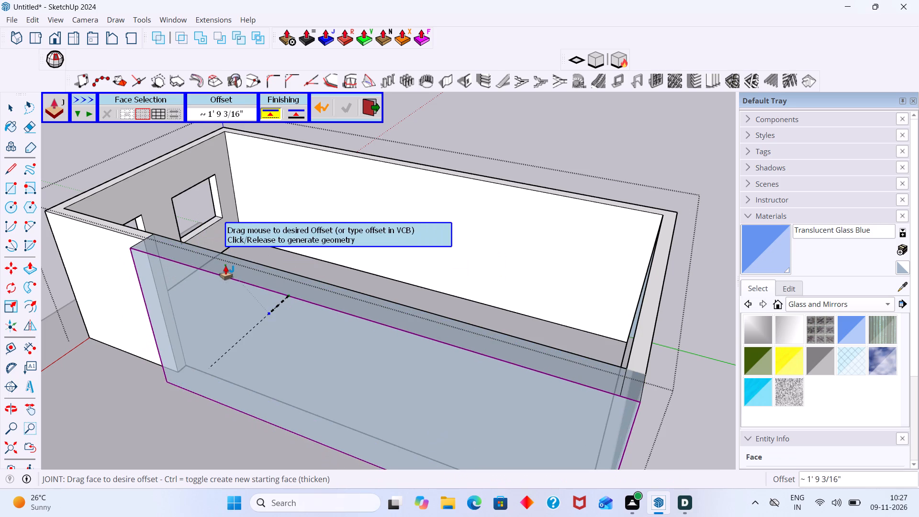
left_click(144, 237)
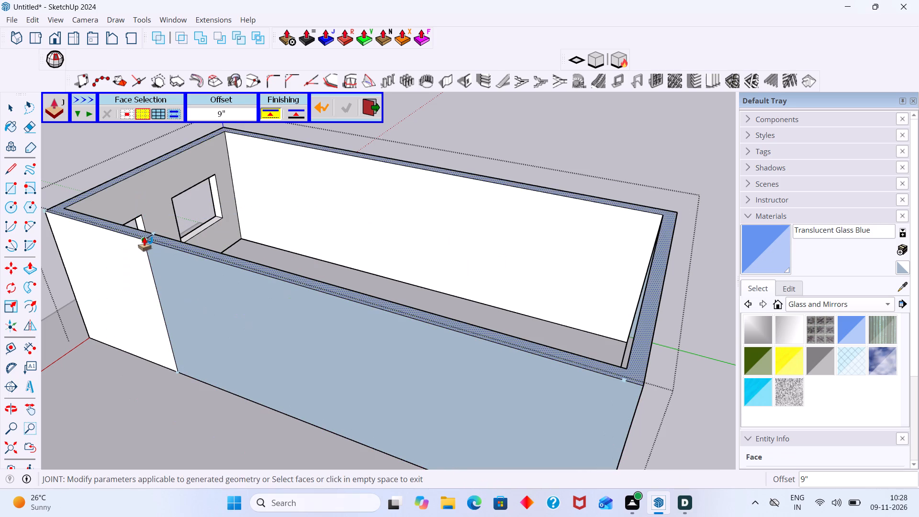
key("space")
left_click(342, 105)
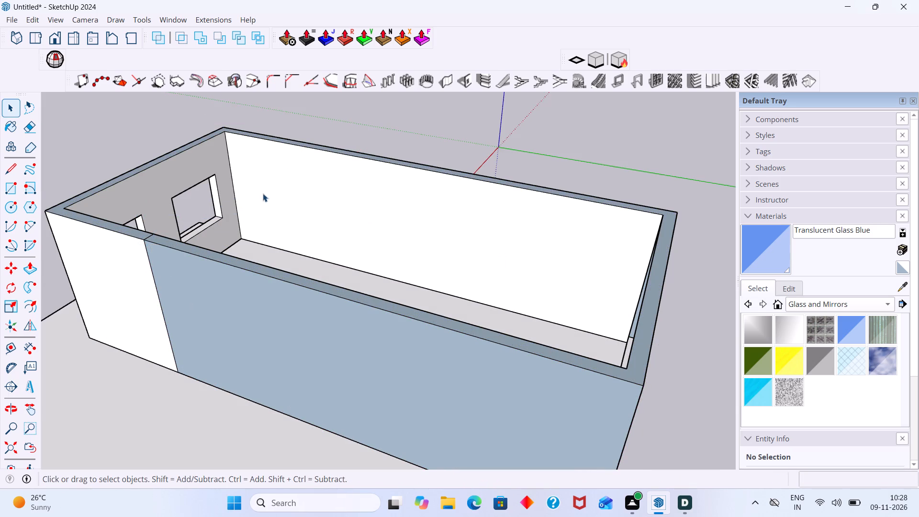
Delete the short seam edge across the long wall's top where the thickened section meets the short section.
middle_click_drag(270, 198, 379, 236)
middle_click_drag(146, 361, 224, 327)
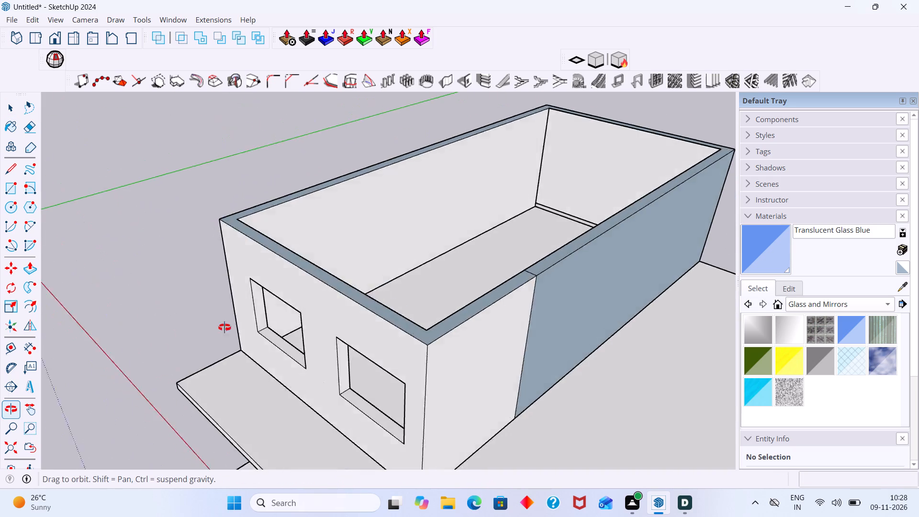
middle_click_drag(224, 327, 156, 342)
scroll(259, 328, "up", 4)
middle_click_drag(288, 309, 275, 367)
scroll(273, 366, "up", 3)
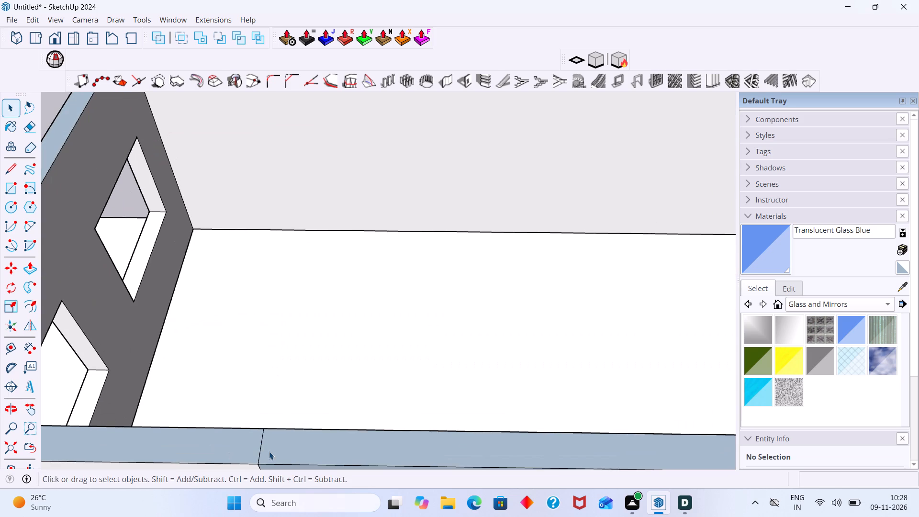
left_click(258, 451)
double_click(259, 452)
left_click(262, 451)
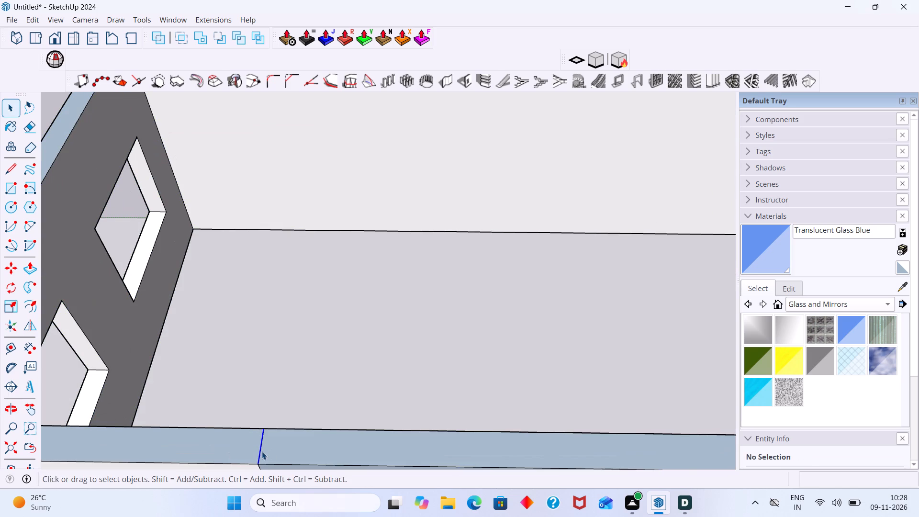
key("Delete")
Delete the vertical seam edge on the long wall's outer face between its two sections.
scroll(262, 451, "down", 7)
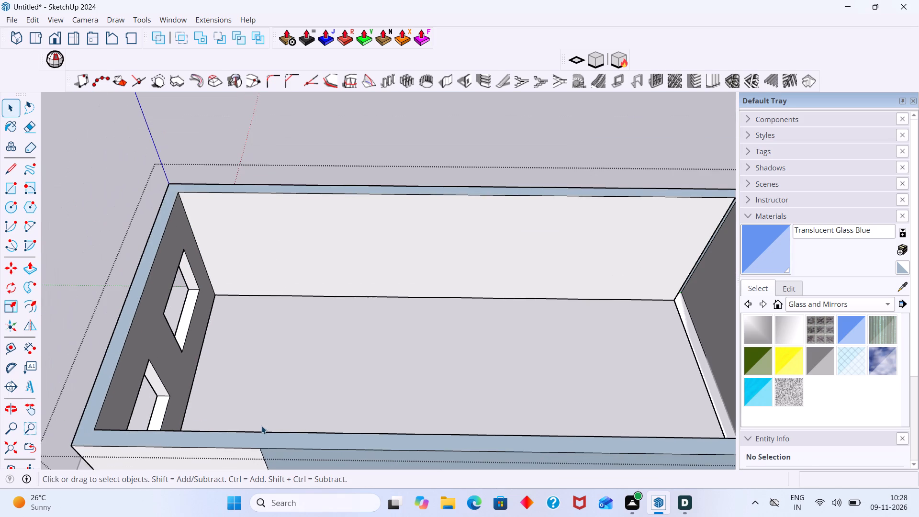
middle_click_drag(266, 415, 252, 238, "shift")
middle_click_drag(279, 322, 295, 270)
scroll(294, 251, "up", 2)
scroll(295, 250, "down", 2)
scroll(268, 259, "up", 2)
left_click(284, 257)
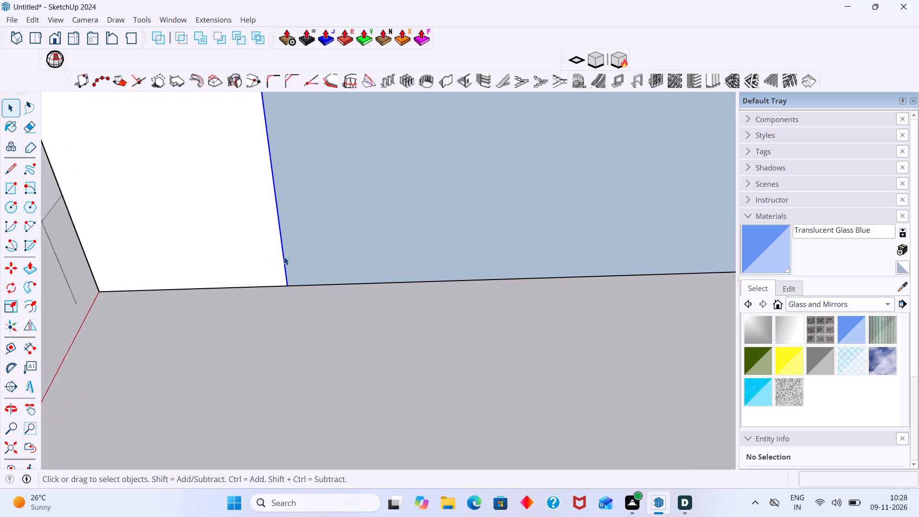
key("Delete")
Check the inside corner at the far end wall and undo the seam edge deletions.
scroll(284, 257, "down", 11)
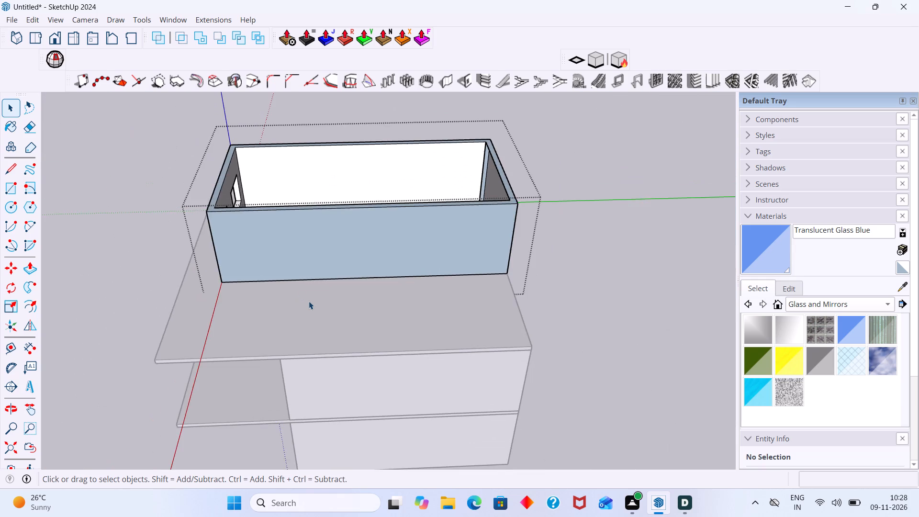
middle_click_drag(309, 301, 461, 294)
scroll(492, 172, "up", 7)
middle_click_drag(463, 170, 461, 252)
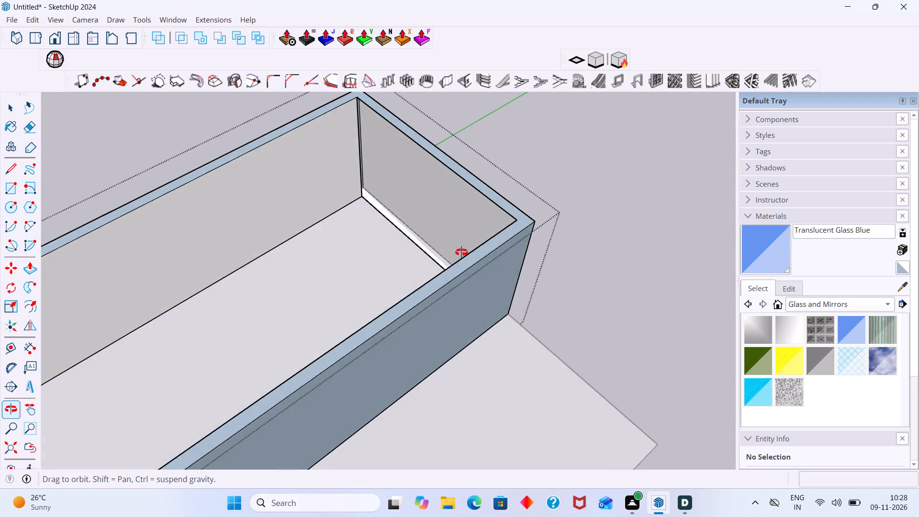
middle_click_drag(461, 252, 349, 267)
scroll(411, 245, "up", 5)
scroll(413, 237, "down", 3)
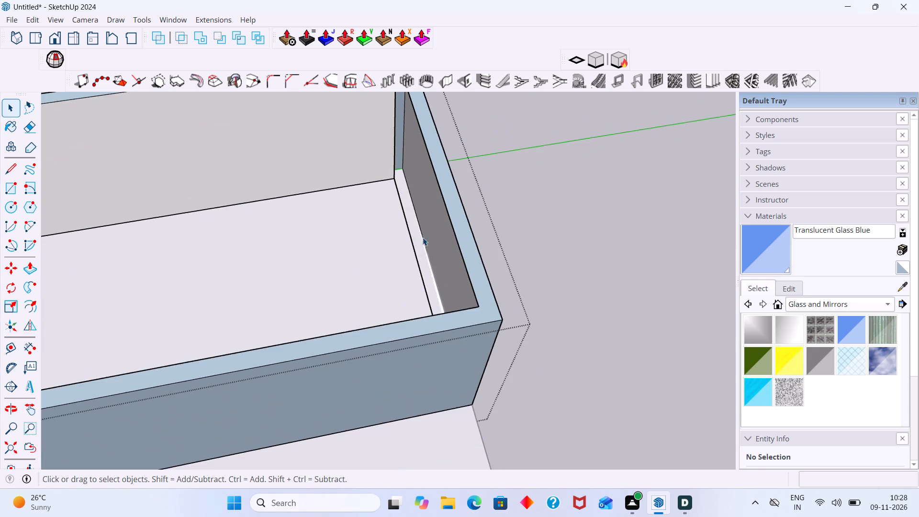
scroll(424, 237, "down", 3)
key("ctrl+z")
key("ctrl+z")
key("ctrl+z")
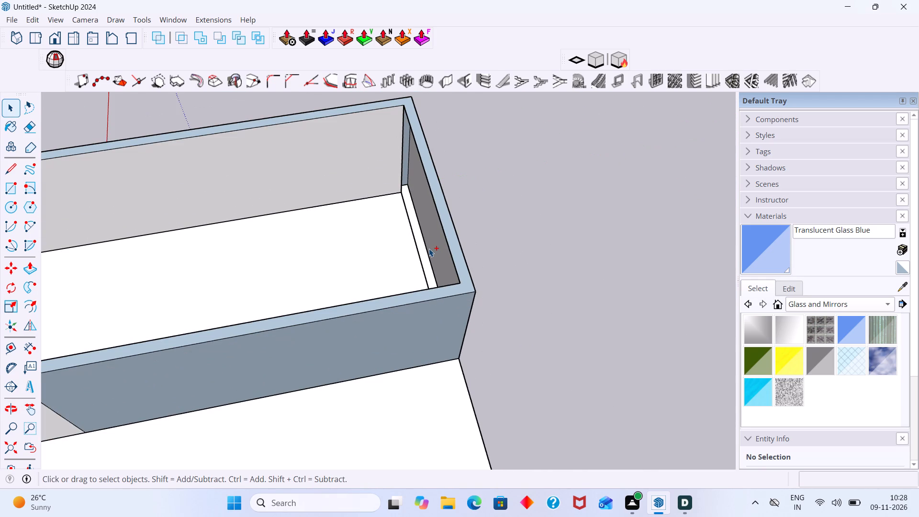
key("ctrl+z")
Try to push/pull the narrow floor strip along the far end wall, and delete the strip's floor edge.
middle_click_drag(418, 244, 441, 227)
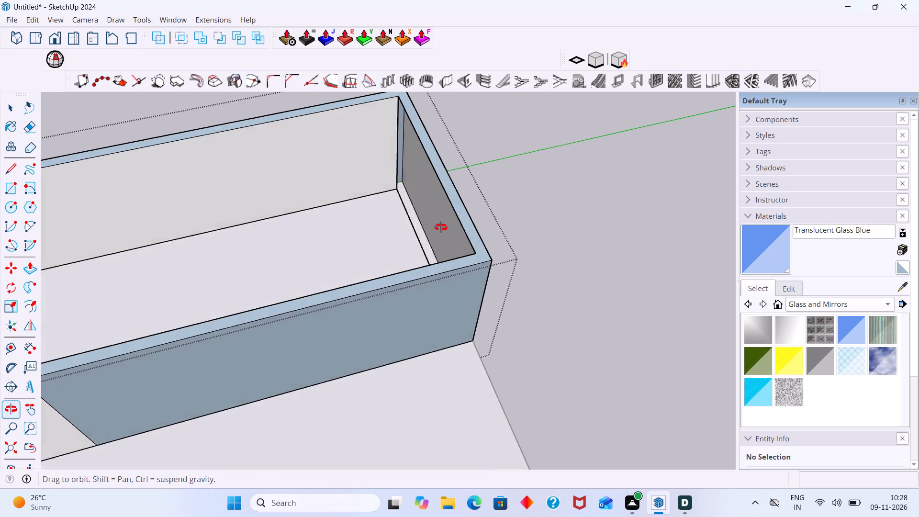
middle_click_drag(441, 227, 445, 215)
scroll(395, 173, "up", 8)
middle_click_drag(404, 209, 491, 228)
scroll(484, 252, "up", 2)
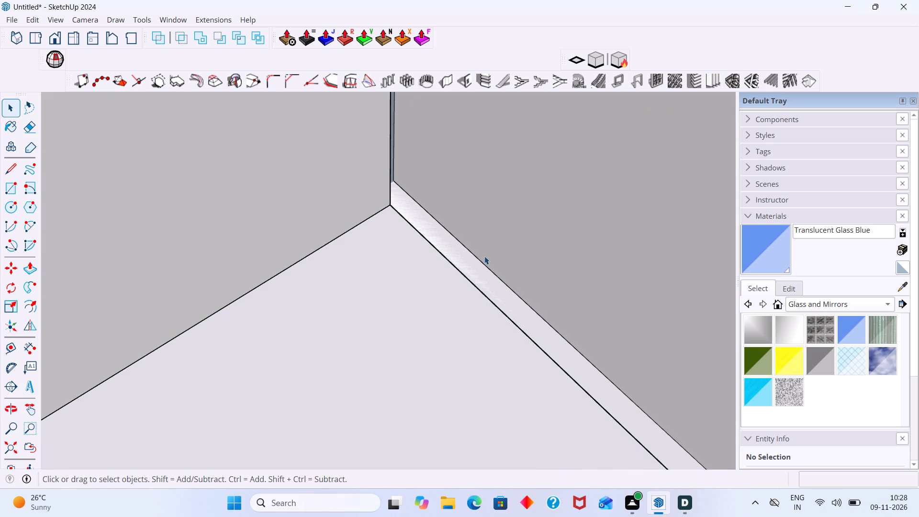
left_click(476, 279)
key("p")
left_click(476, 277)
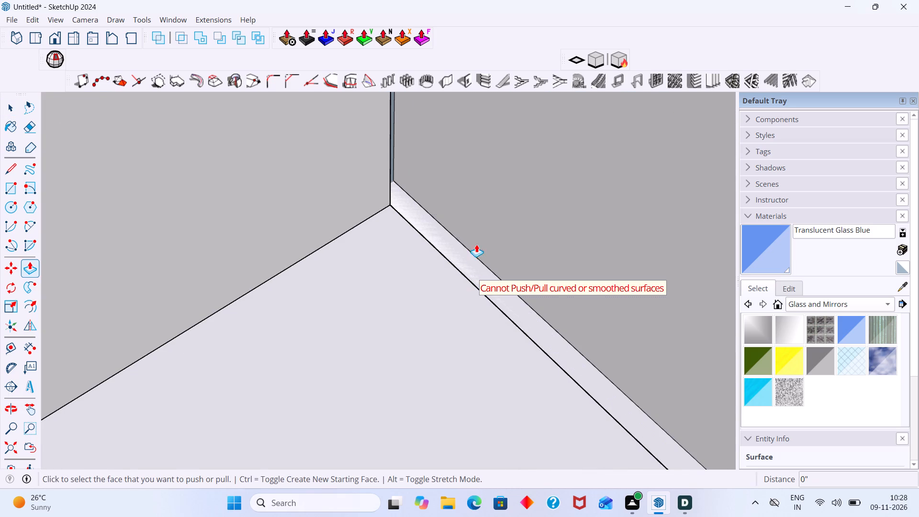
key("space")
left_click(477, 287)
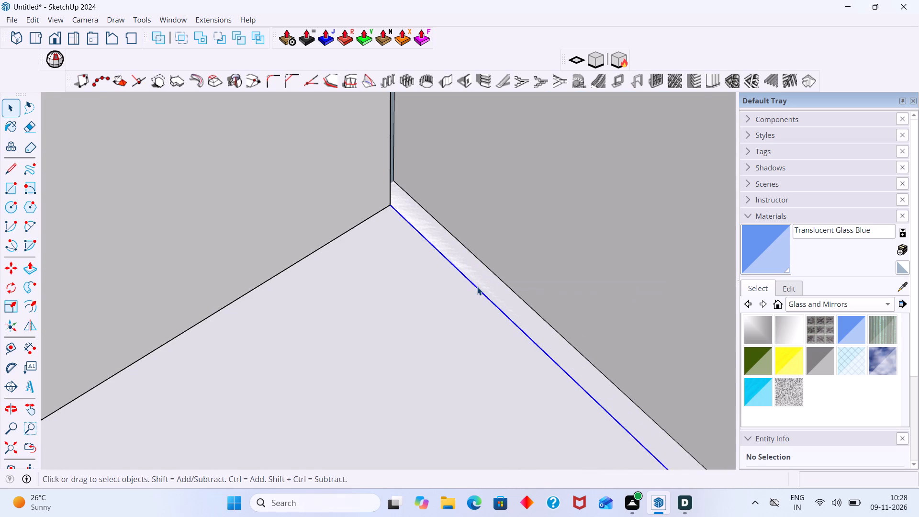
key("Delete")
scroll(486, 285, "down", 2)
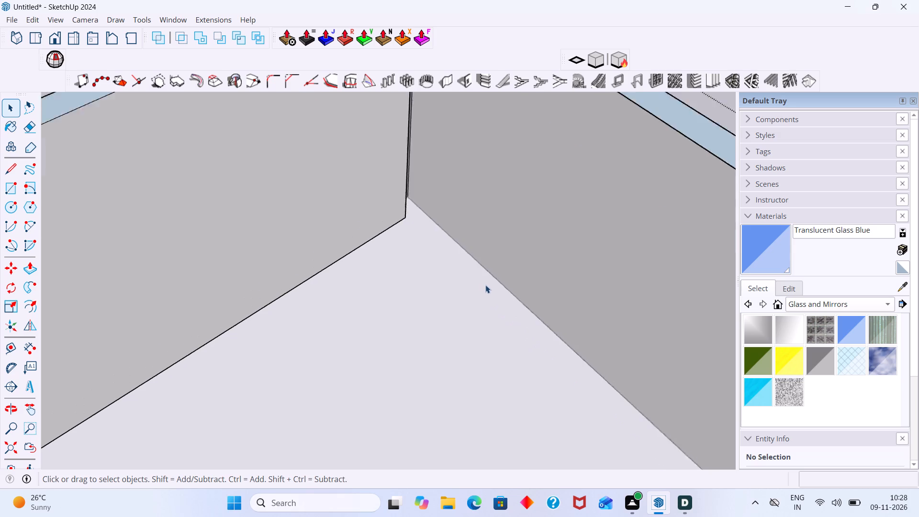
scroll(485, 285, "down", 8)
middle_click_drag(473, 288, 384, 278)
Examine the third-storey interior corners, the floor strips along the walls and the outer face of the thickened long wall.
left_click(571, 201)
middle_click_drag(513, 226, 511, 171)
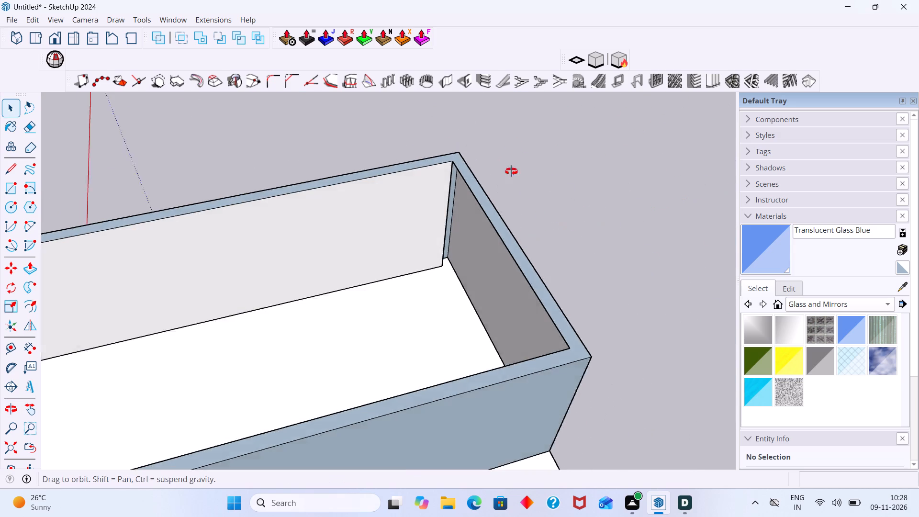
middle_click_drag(511, 171, 698, 156)
scroll(526, 176, "up", 3)
middle_click_drag(538, 180, 601, 181)
scroll(584, 184, "up", 1)
scroll(577, 196, "down", 2)
scroll(643, 282, "down", 2)
middle_click_drag(637, 288, 605, 276, "shift")
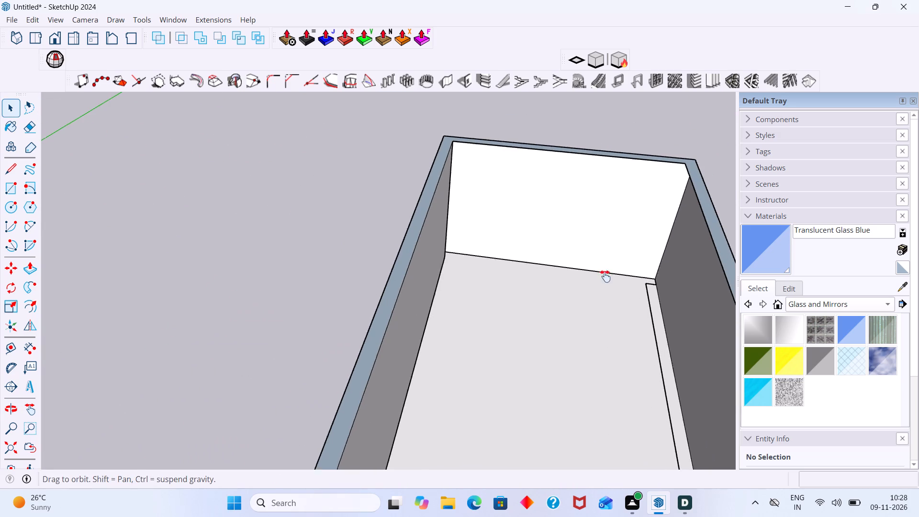
middle_click_drag(605, 276, 501, 245, "shift")
scroll(587, 301, "down", 3)
middle_click_drag(551, 366, 481, 235)
middle_click_drag(493, 303, 584, 313)
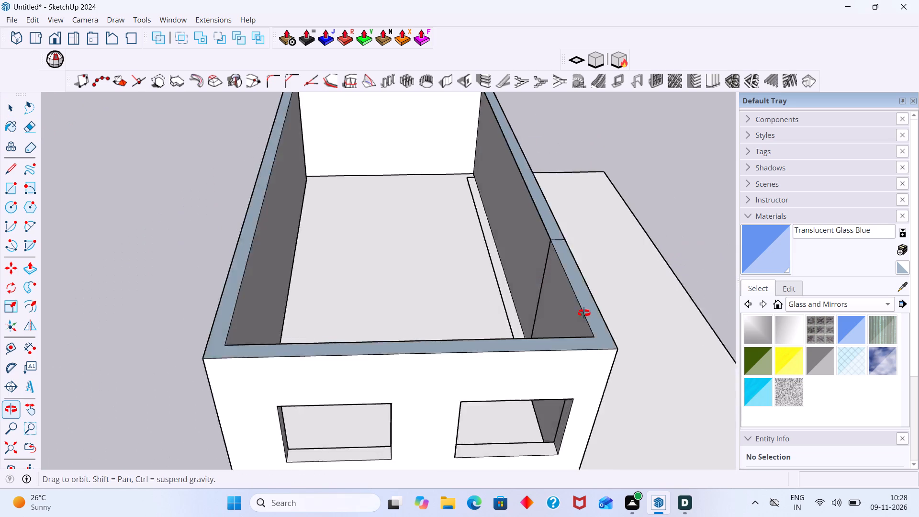
middle_click_drag(584, 313, 591, 315)
scroll(588, 230, "up", 2)
middle_click_drag(588, 228, 300, 202)
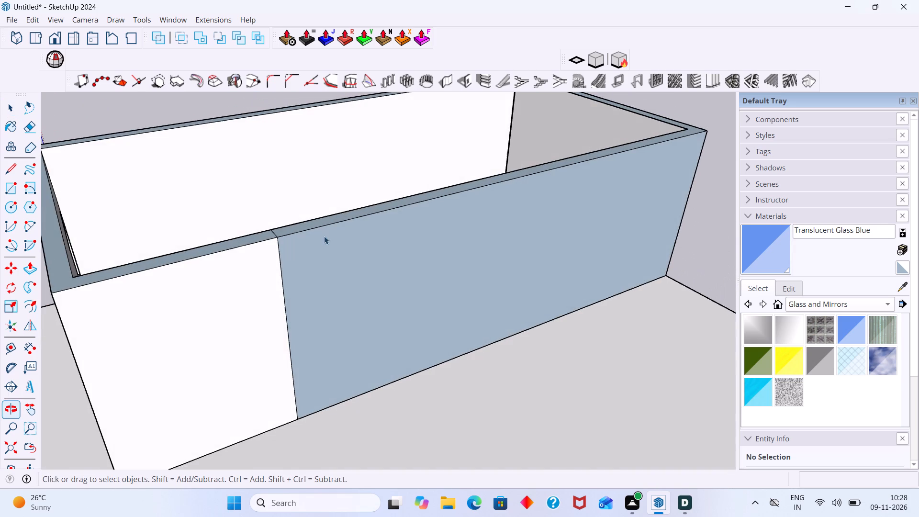
Undo the wall thickening and the earlier erasing edits back to the full L-shaped third-storey walls with their windows.
key("ctrl+z")
key("ctrl+z")
key("ctrl+z")
key("ctrl+z")
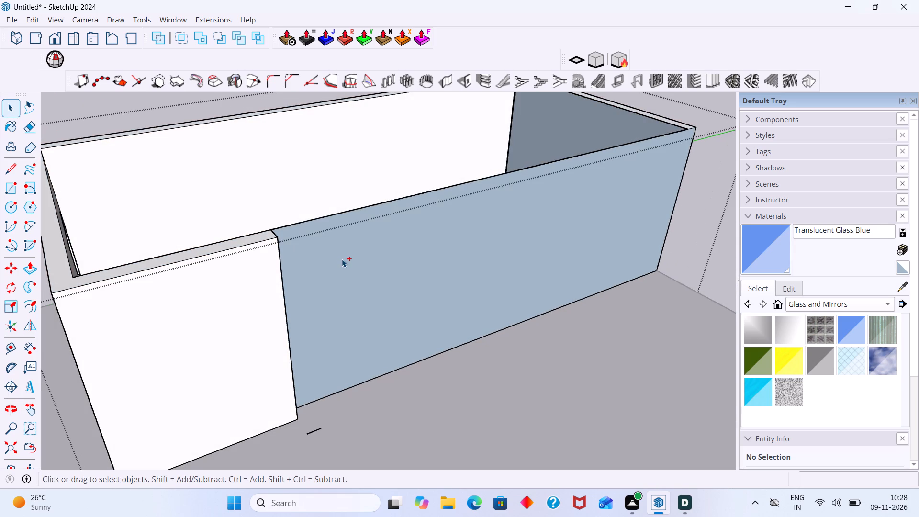
key("ctrl+z")
key("ctrl+z")
key("ctrl+z")
key("ctrl+z")
key("ctrl+z")
key("ctrl+z")
key("ctrl+z")
key("ctrl+z")
key("ctrl+z")
key("ctrl+z")
key("ctrl+z")
key("ctrl+z")
key("ctrl+z")
key("ctrl+z")
key("ctrl+z")
key("ctrl+z")
key("ctrl+z")
key("ctrl+z")
key("ctrl+z")
key("ctrl+z")
key("ctrl+z")
key("ctrl+z")
key("ctrl+z")
key("ctrl+z")
key("ctrl+z")
key("ctrl+z")
key("ctrl+z")
key("ctrl+z")
key("ctrl+z")
key("ctrl+z")
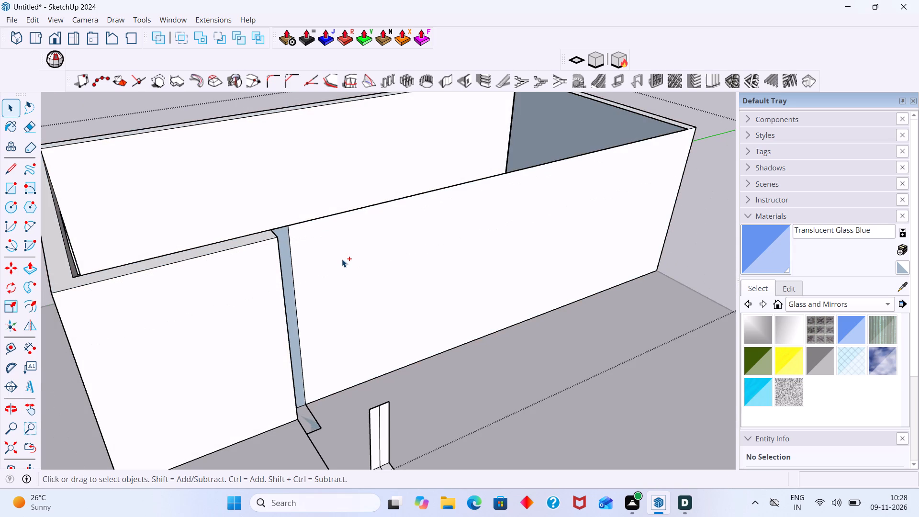
Examine the L-shaped third-storey walls from above and from the outer long side.
scroll(342, 259, "down", 3)
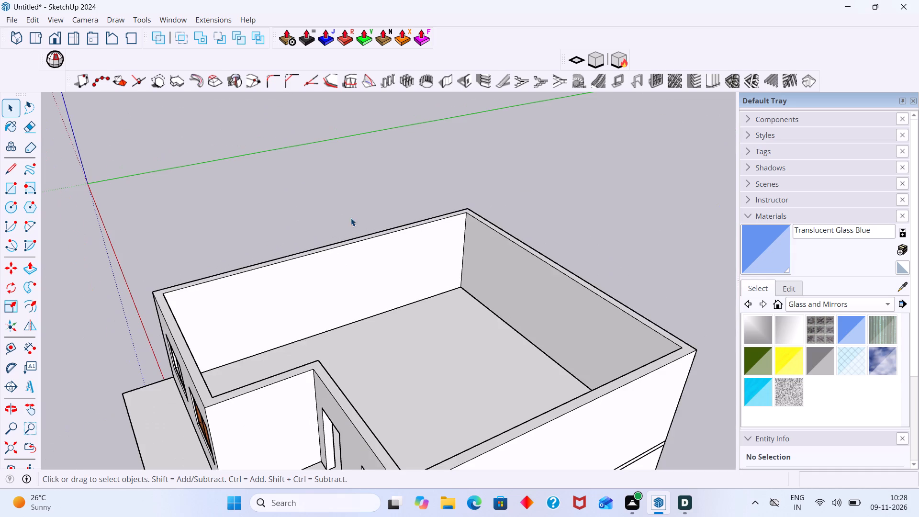
left_click(351, 210)
scroll(357, 230, "down", 4)
left_click(495, 222)
middle_click_drag(539, 346, 479, 269)
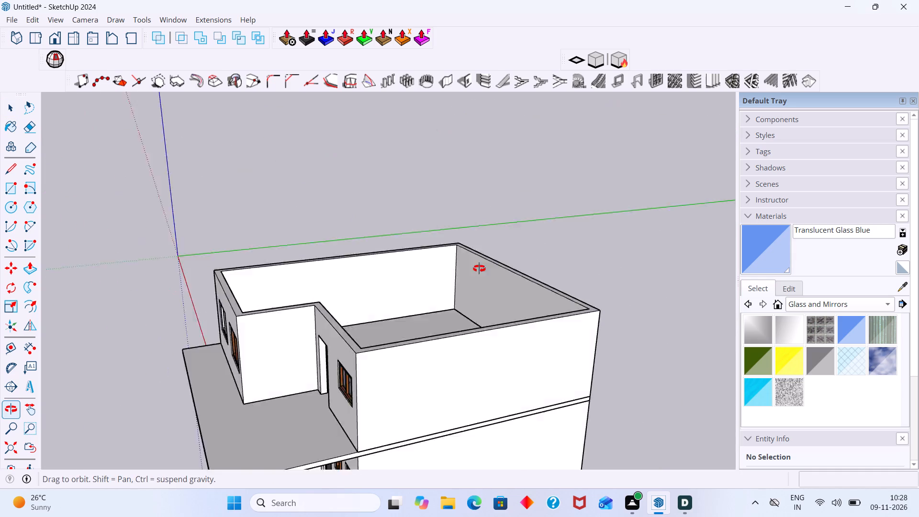
middle_click_drag(479, 269, 380, 269)
scroll(532, 326, "up", 2)
middle_click_drag(532, 337, 496, 277)
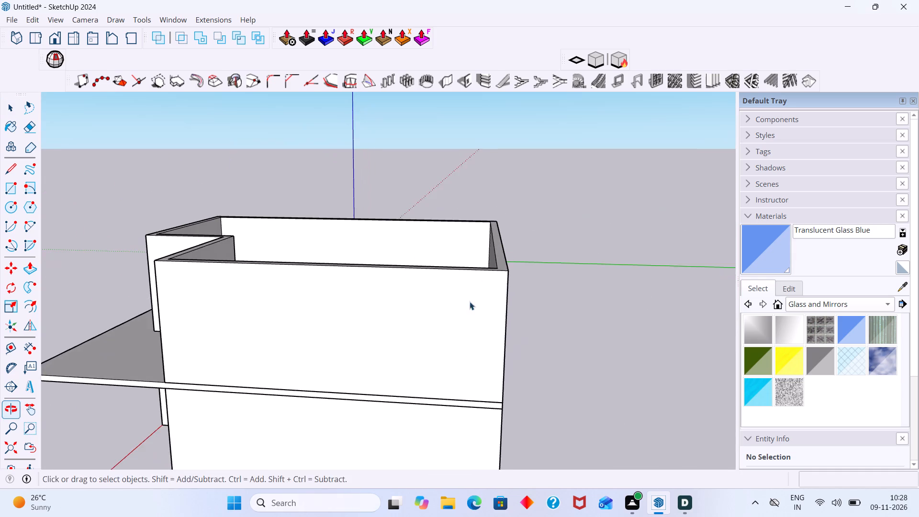
Joint Push Pull the third storey's outer long wall inward about 12' 10 5/8" to the inner corner of the L.
middle_click_drag(471, 320, 523, 404)
middle_click_drag(358, 370, 416, 377)
scroll(290, 324, "up", 2)
middle_click_drag(309, 305, 291, 304)
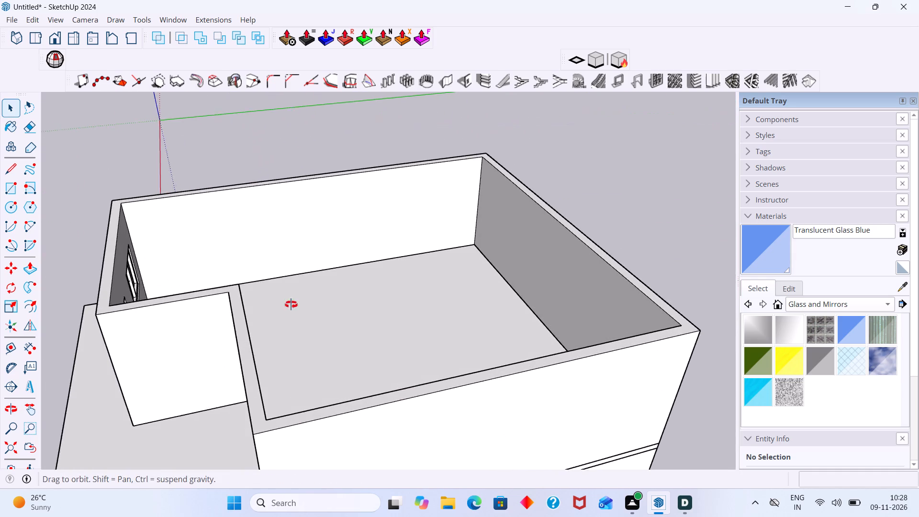
middle_click_drag(291, 304, 124, 316)
scroll(235, 234, "up", 2)
scroll(213, 351, "down", 3)
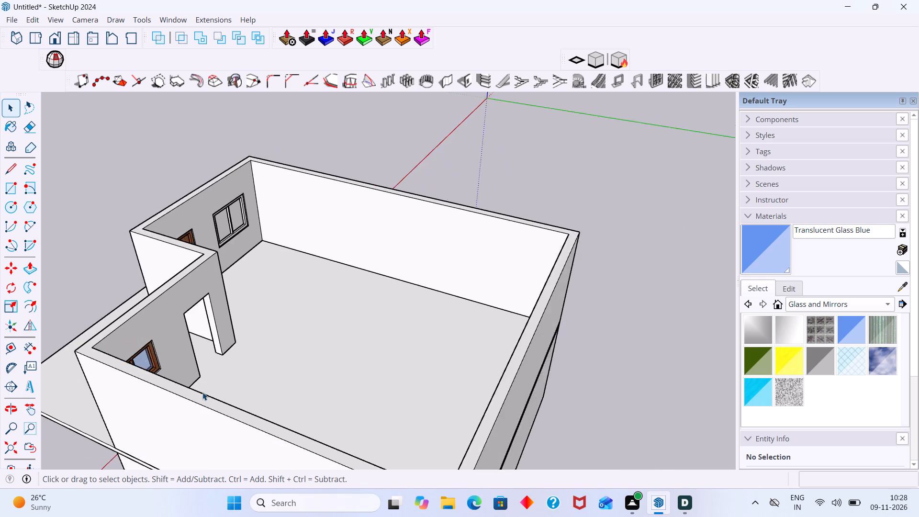
scroll(202, 392, "down", 5)
middle_click_drag(193, 405, 292, 356)
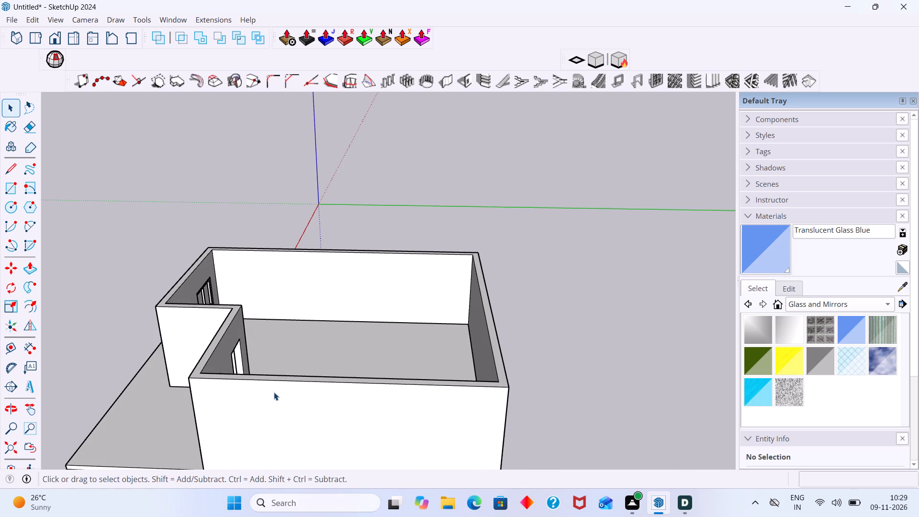
middle_click_drag(274, 392, 272, 354)
left_click(329, 35)
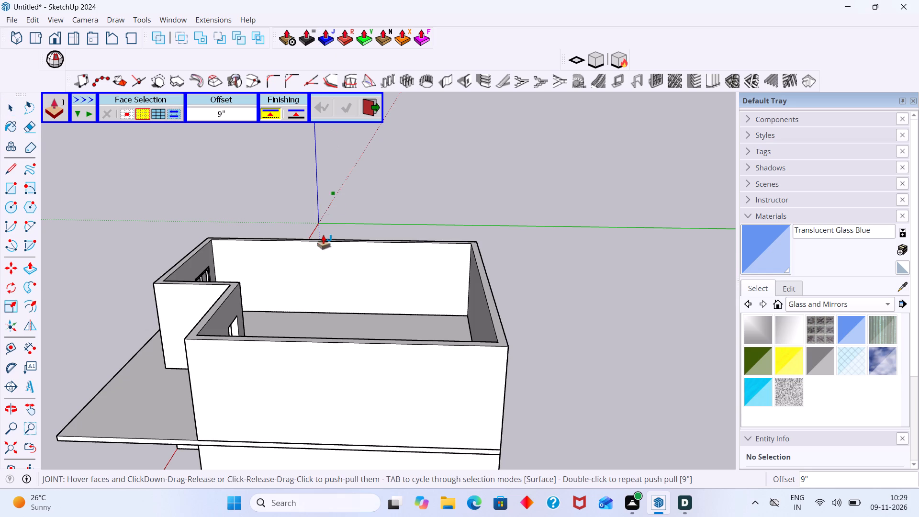
left_click(298, 371)
middle_click_drag(256, 282, 253, 283)
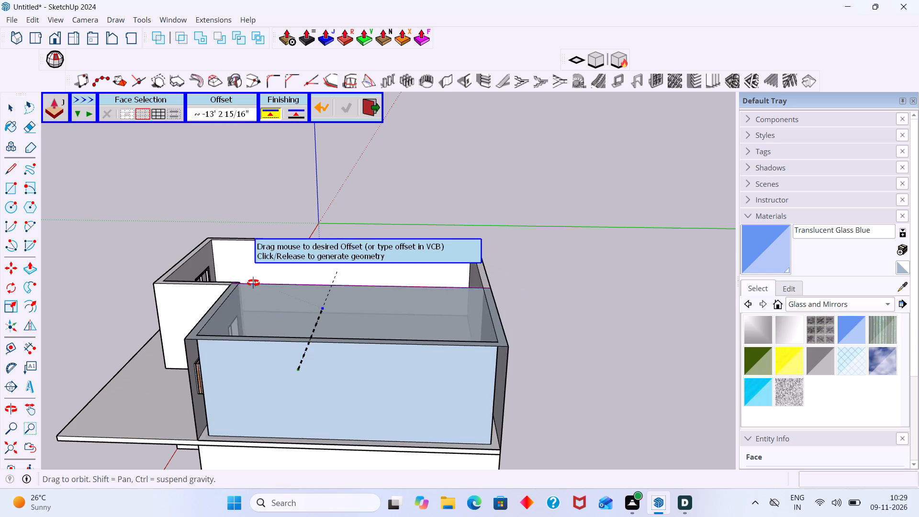
middle_click_drag(253, 283, 220, 369)
scroll(228, 292, "up", 1)
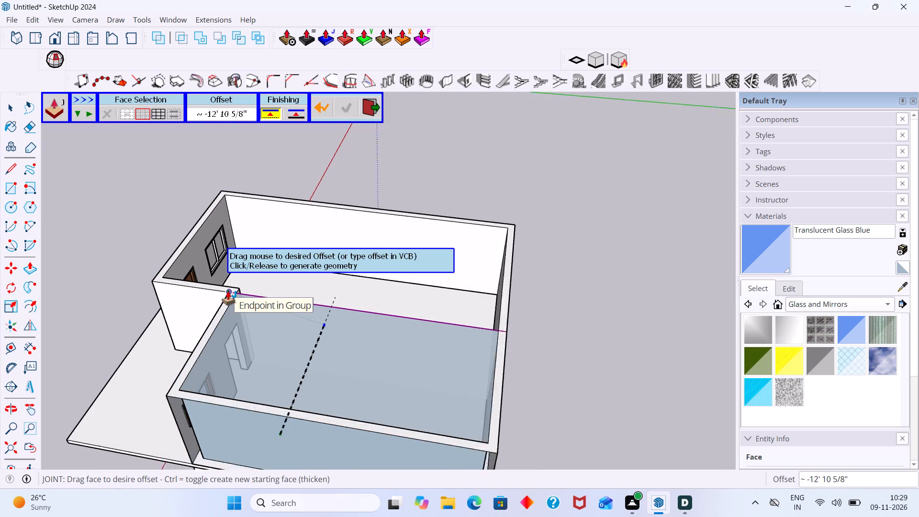
scroll(228, 292, "up", 1)
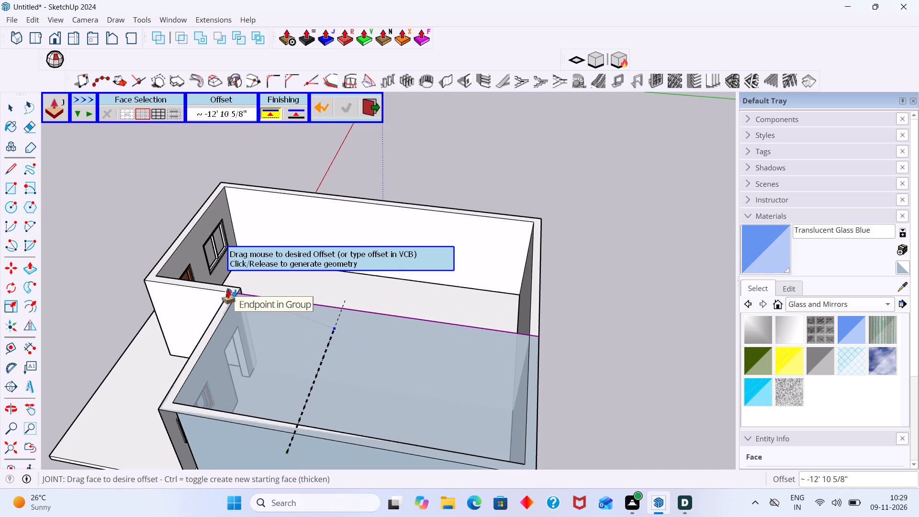
left_click(228, 290)
key("space")
Inside the third-storey group, delete the outer corner edge and top-face edges of the leftover box beyond the new wall line.
middle_click_drag(243, 359, 277, 340)
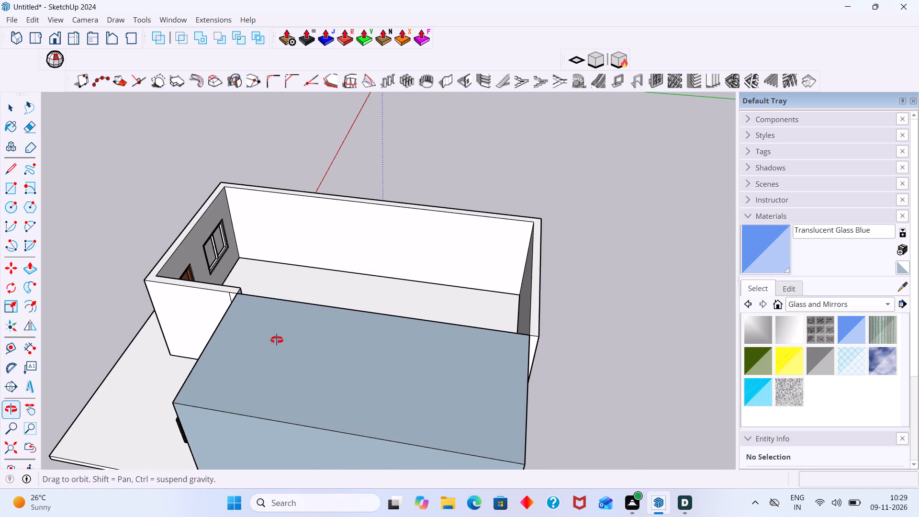
middle_click_drag(277, 340, 503, 237)
scroll(462, 267, "up", 2)
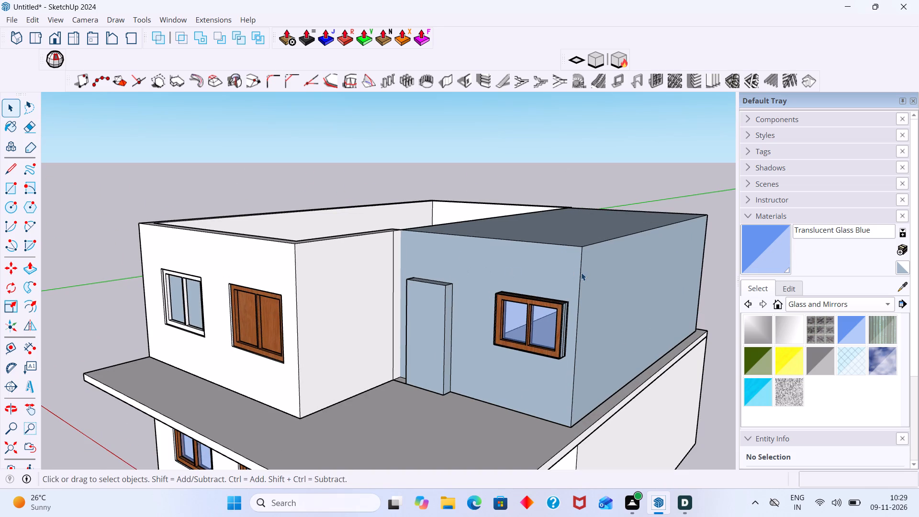
left_click(581, 273)
triple_click(581, 273)
left_click(581, 273)
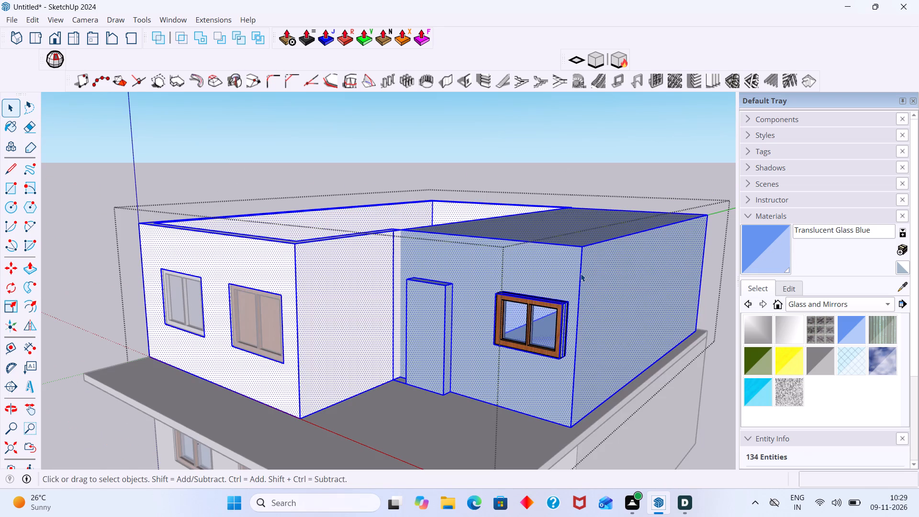
left_click(583, 273)
left_click(579, 275)
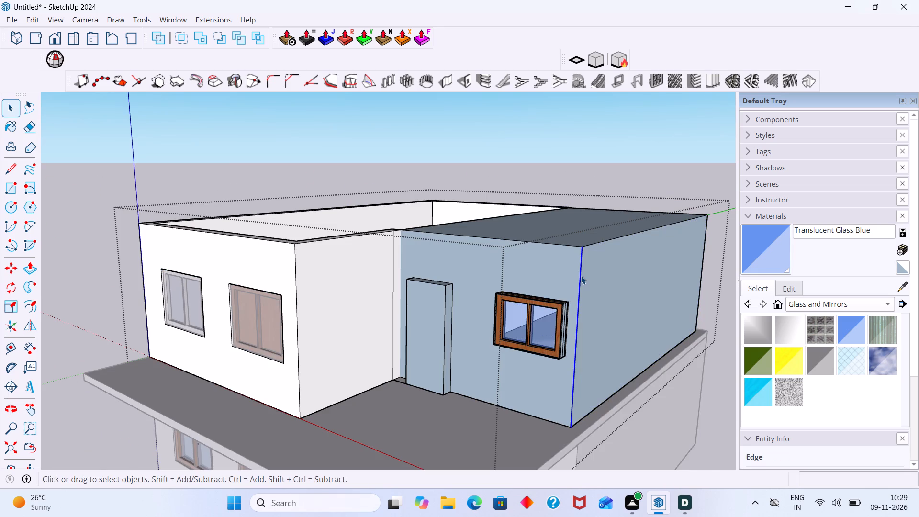
key("Delete")
middle_click_drag(578, 253, 501, 306)
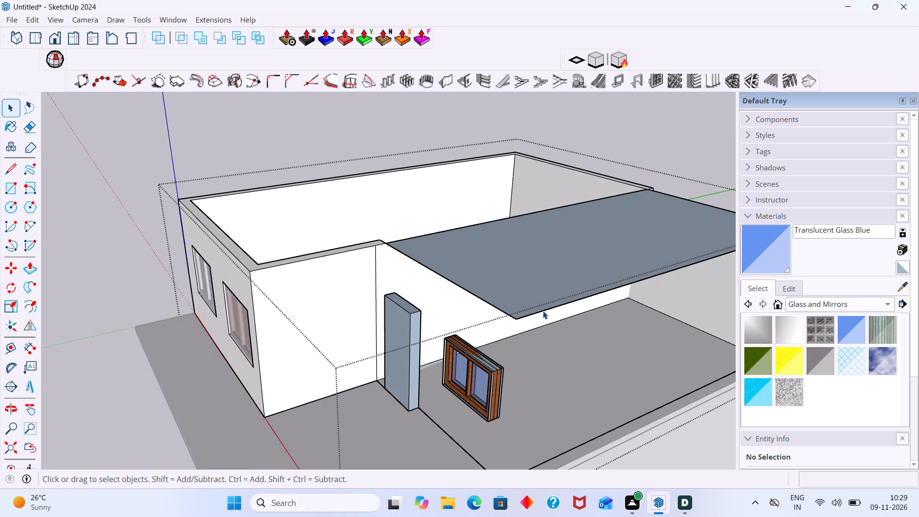
left_click(543, 311)
key("Delete")
left_click(511, 317)
key("Delete")
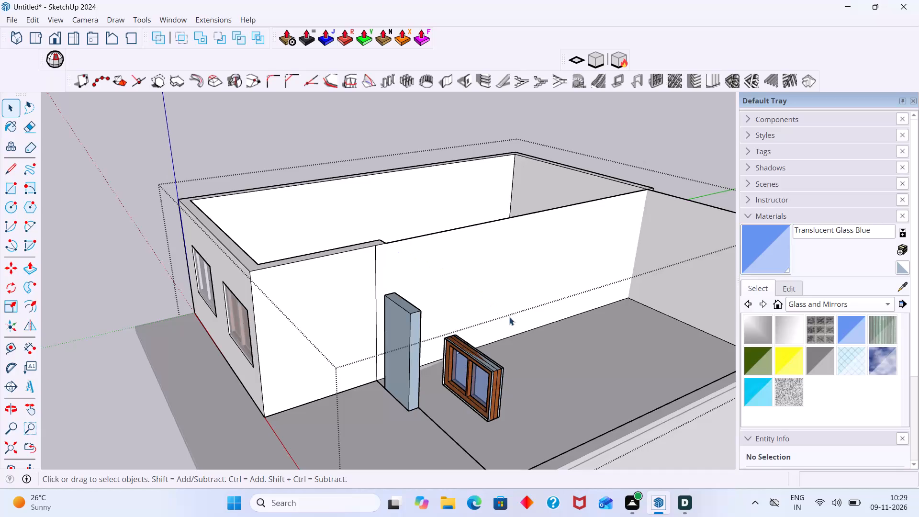
Delete the vertical seam edge between the short return wall and the new long wall face.
middle_click_drag(388, 279, 367, 278)
middle_click_drag(393, 321, 424, 311)
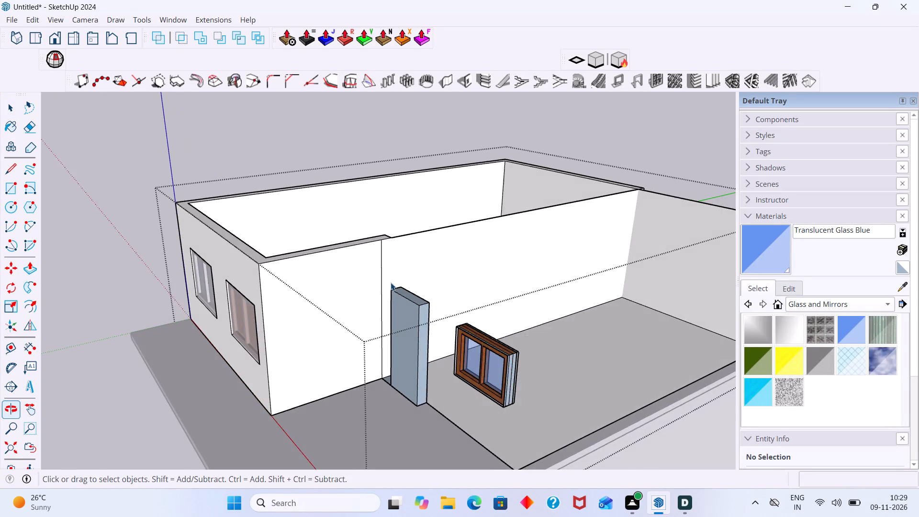
scroll(386, 274, "up", 1)
left_click(381, 273)
key("Delete")
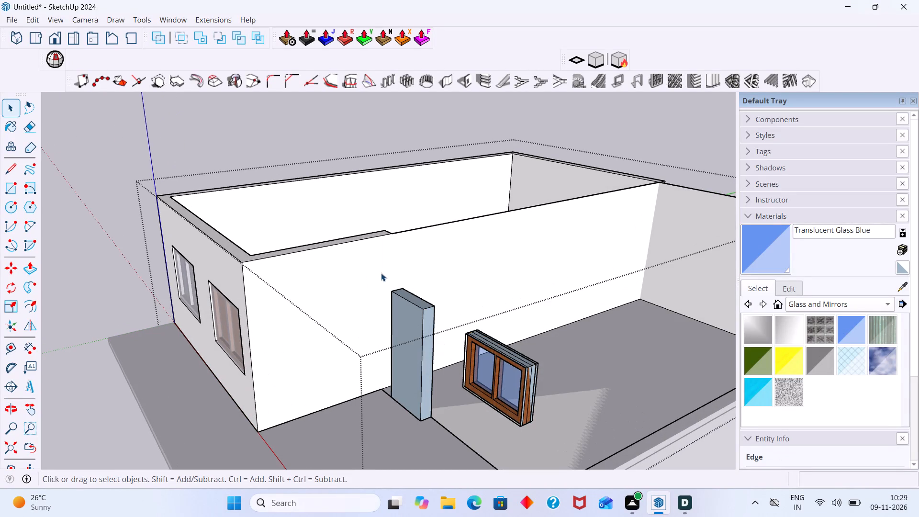
Erase the leftover door-opening box and its floor outline standing outside the new long wall.
key("e")
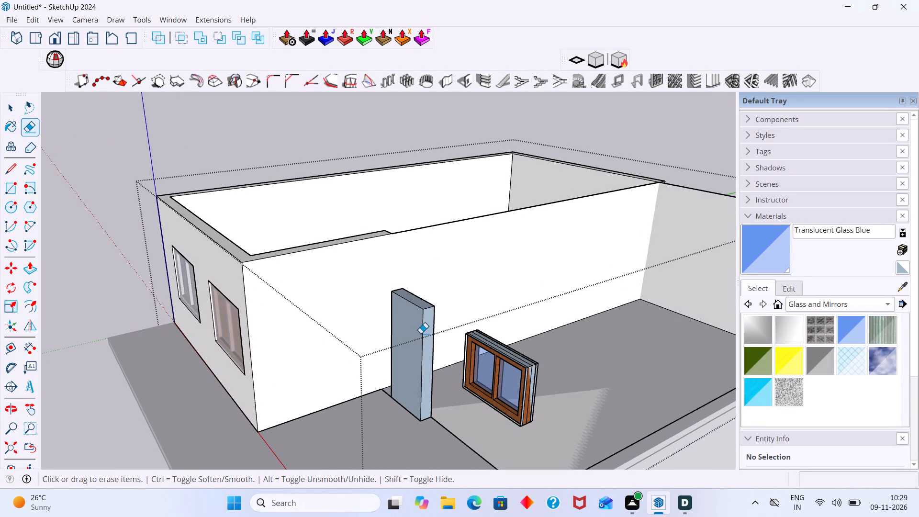
left_click(425, 309)
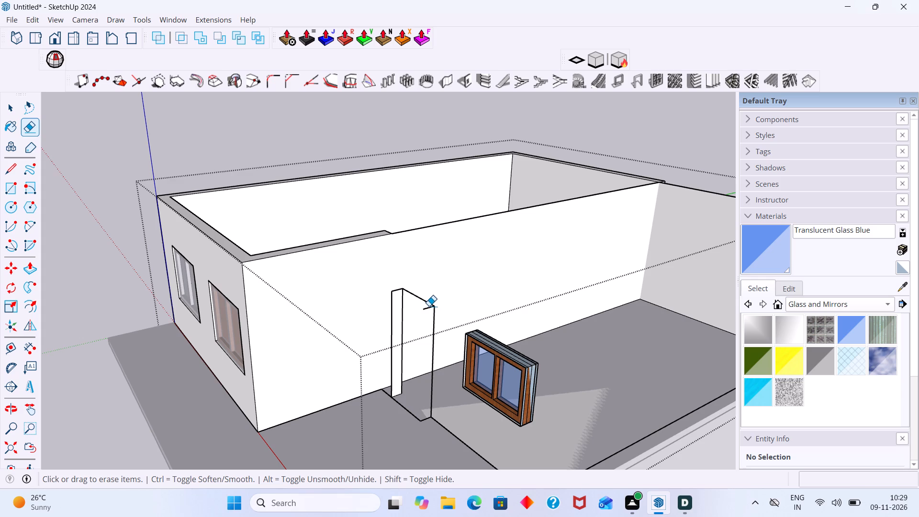
left_click(429, 307)
left_click_drag(437, 291, 391, 305)
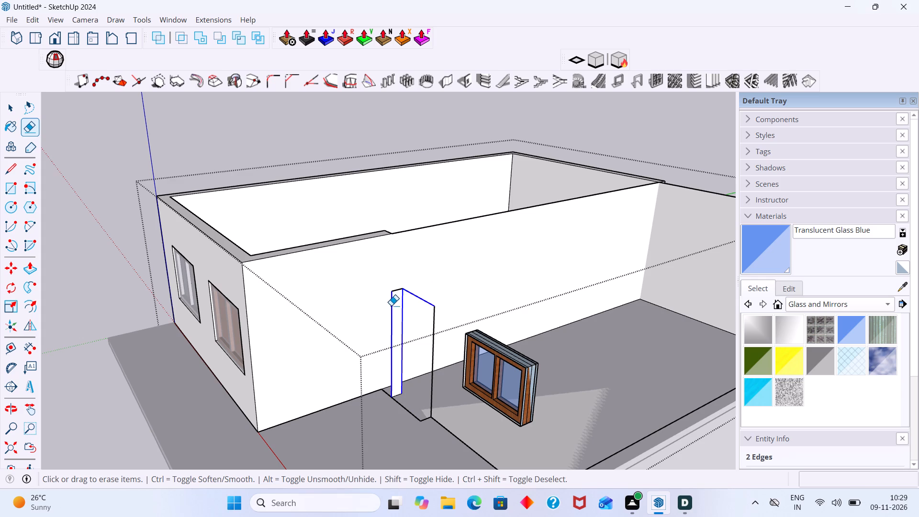
left_click_drag(391, 305, 391, 306)
left_click_drag(414, 294, 396, 288)
left_click_drag(441, 311, 429, 324)
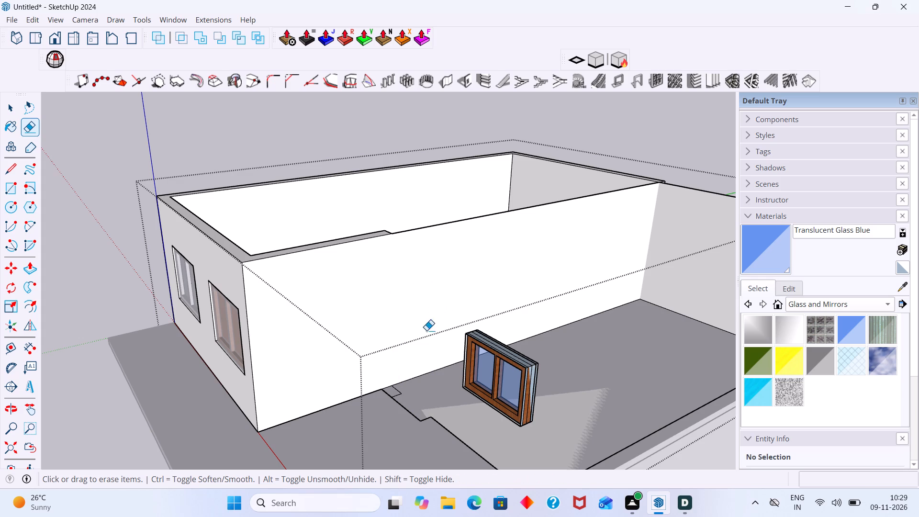
left_click_drag(404, 387, 394, 400)
left_click_drag(396, 387, 385, 394)
Erase the leftover brown-framed window standing outside the new long wall.
left_click_drag(507, 332, 493, 353)
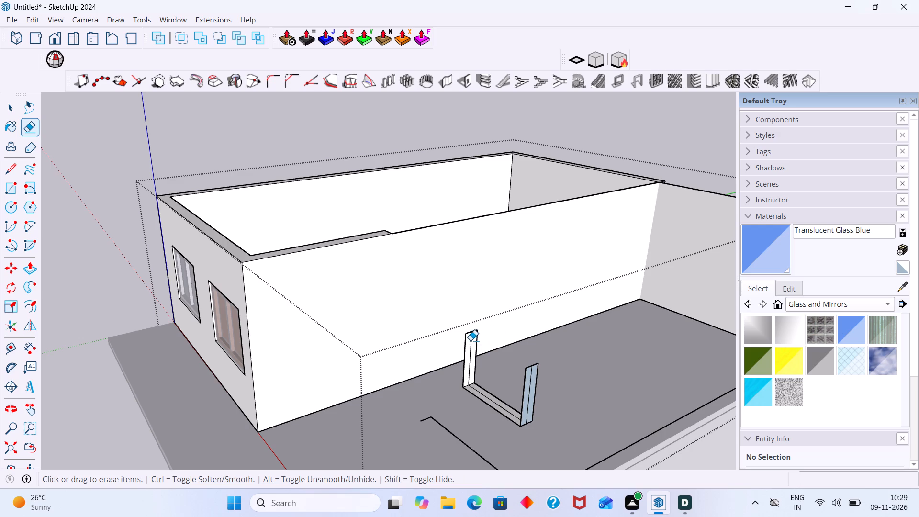
left_click_drag(494, 339, 465, 358)
left_click_drag(484, 330, 472, 334)
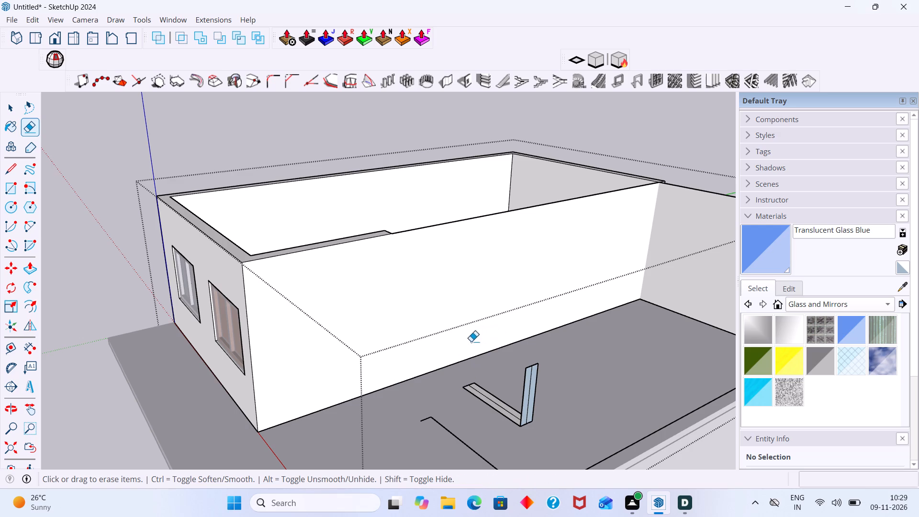
left_click_drag(548, 386, 519, 396)
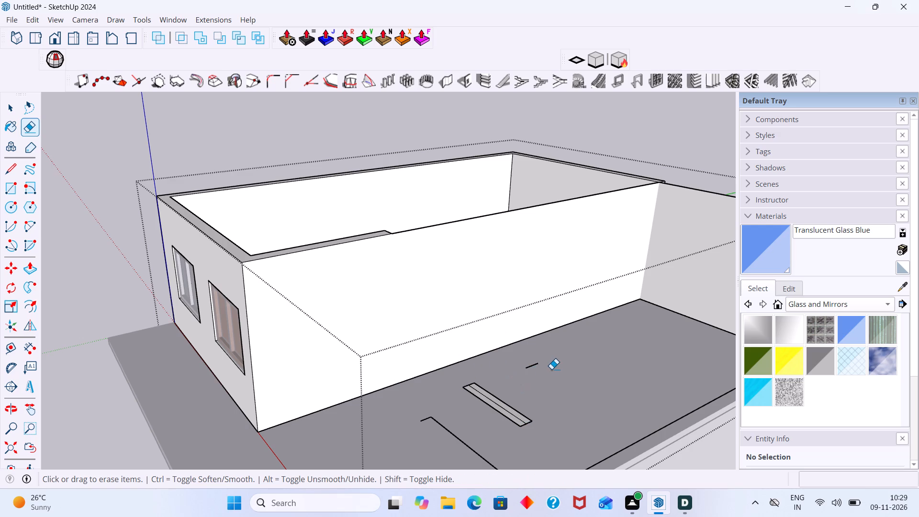
left_click_drag(549, 362, 528, 365)
left_click_drag(528, 385, 507, 419)
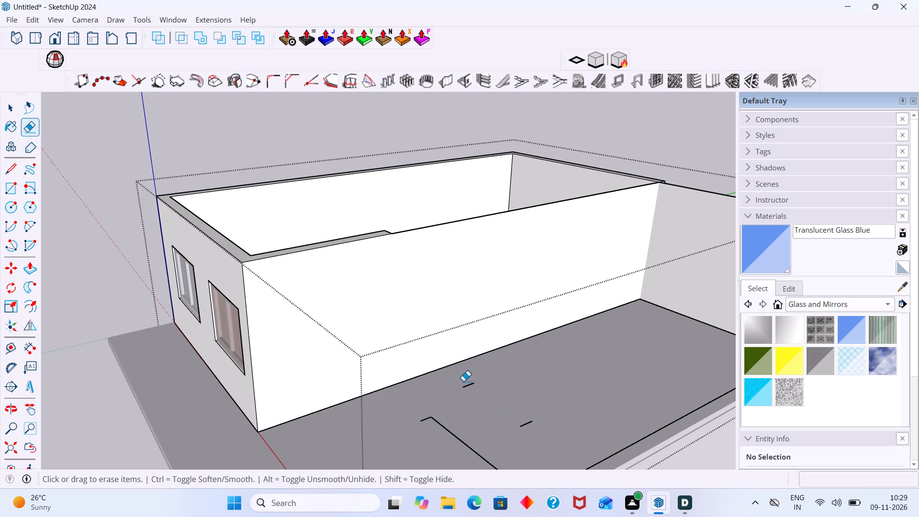
left_click_drag(463, 381, 539, 427)
Erase the leftover floor edges of the removed room on the slab outside the new long wall.
scroll(505, 417, "down", 2)
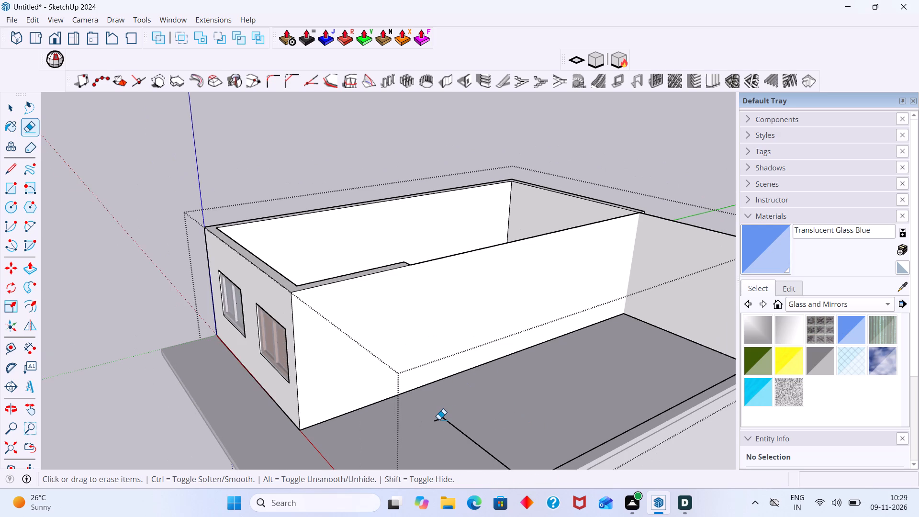
left_click(439, 419)
left_click(449, 421)
scroll(453, 423, "down", 1)
middle_click_drag(454, 424, 416, 361, "shift")
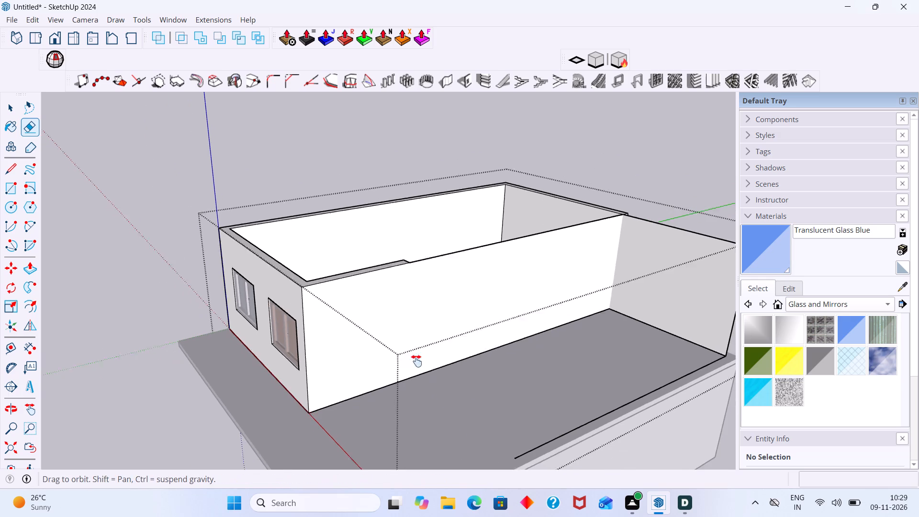
middle_click_drag(416, 361, 397, 333, "shift")
scroll(448, 349, "up", 2)
left_click(497, 367)
scroll(501, 351, "down", 5)
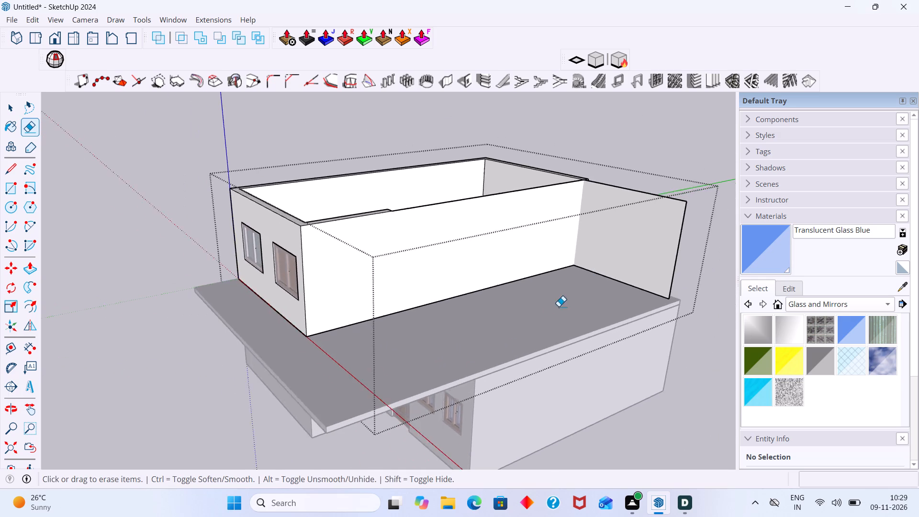
Erase the leftover end-wall extension beyond the new long wall, including its corner, floor and outer vertical edges.
scroll(652, 207, "up", 2)
middle_click_drag(605, 211, 583, 270)
scroll(593, 180, "up", 7)
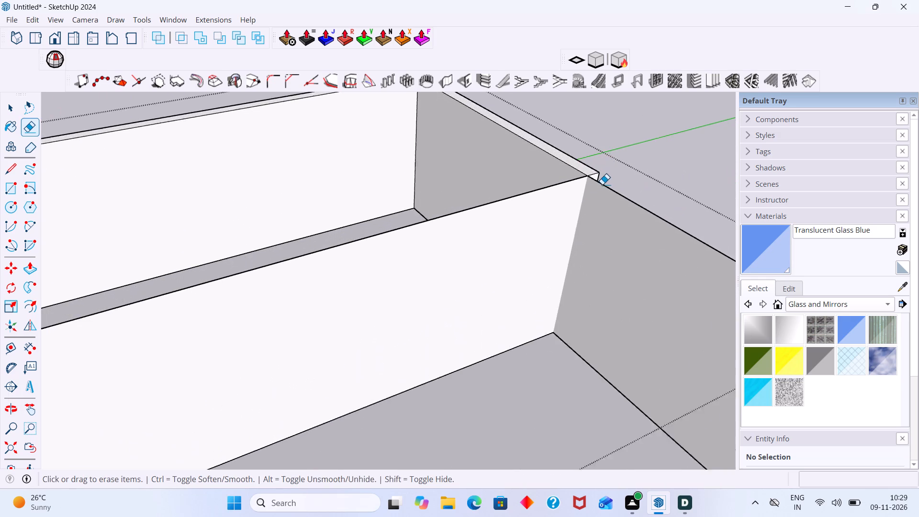
scroll(602, 184, "up", 4)
left_click(601, 185)
scroll(605, 206, "down", 6)
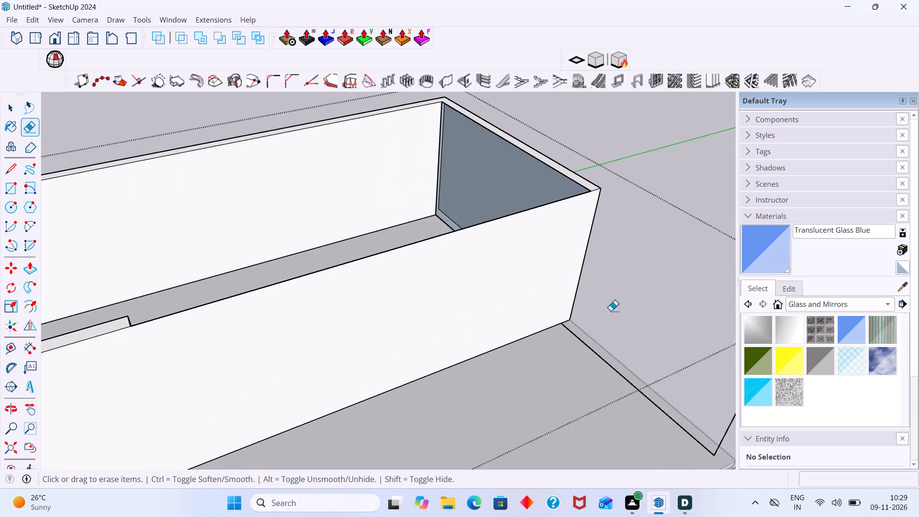
scroll(603, 333, "down", 2)
left_click_drag(598, 348, 597, 354)
left_click_drag(732, 404, 721, 385)
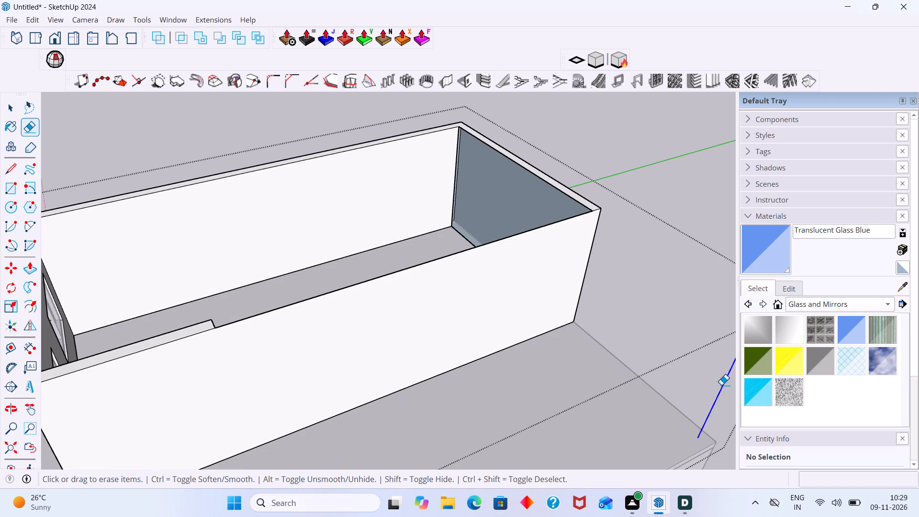
left_click_drag(721, 385, 721, 385)
scroll(680, 367, "down", 5)
key("space")
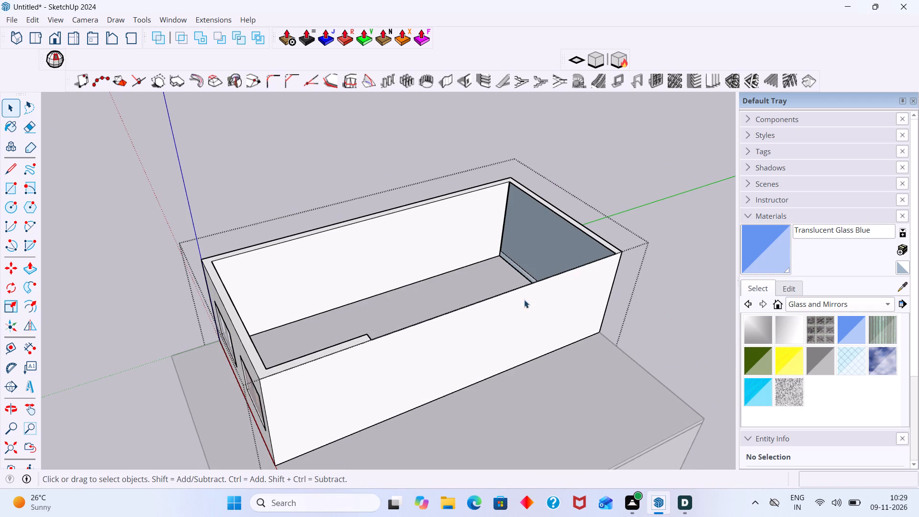
Draw a rectangle about 16' 3" by 10' across the inner side of the far end wall, from top corner to opposite floor corner.
middle_click_drag(507, 305, 474, 303)
scroll(612, 204, "up", 3)
middle_click_drag(537, 210, 756, 198)
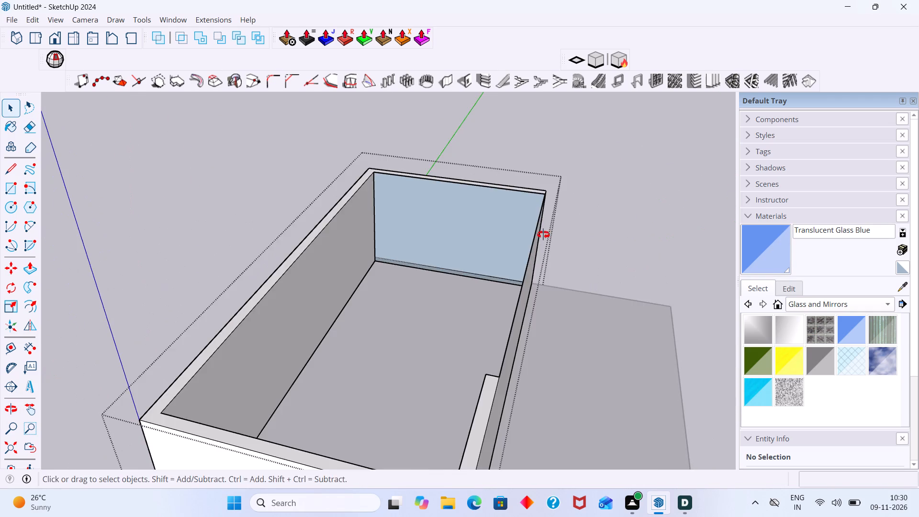
middle_click_drag(482, 235, 606, 236)
key("r")
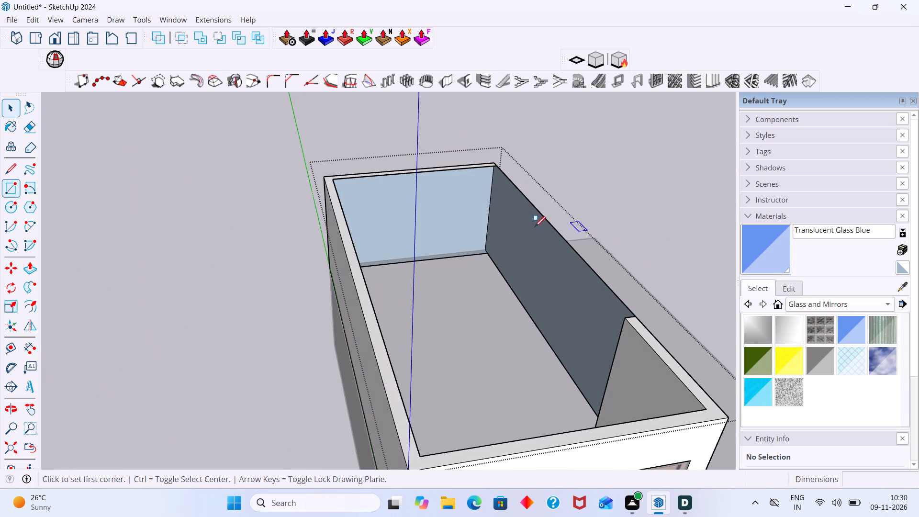
middle_click_drag(426, 189, 338, 189)
left_click(380, 173)
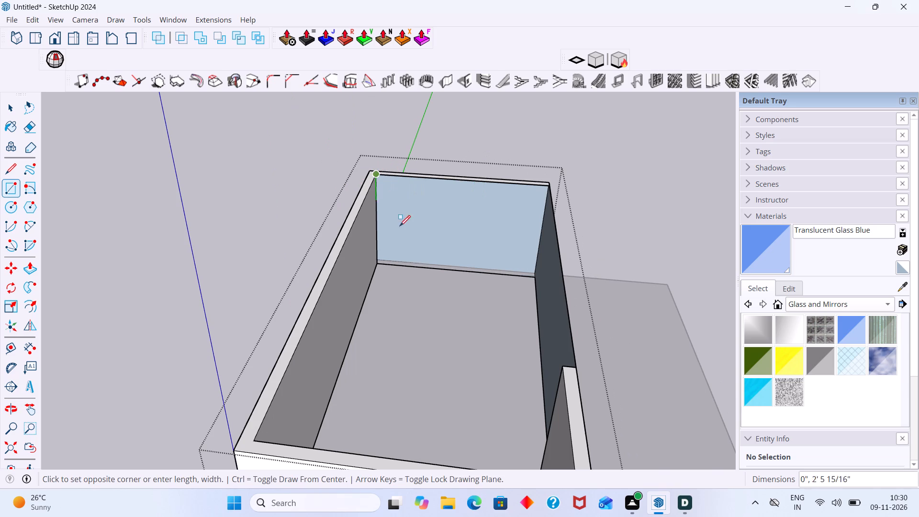
scroll(536, 277, "up", 9)
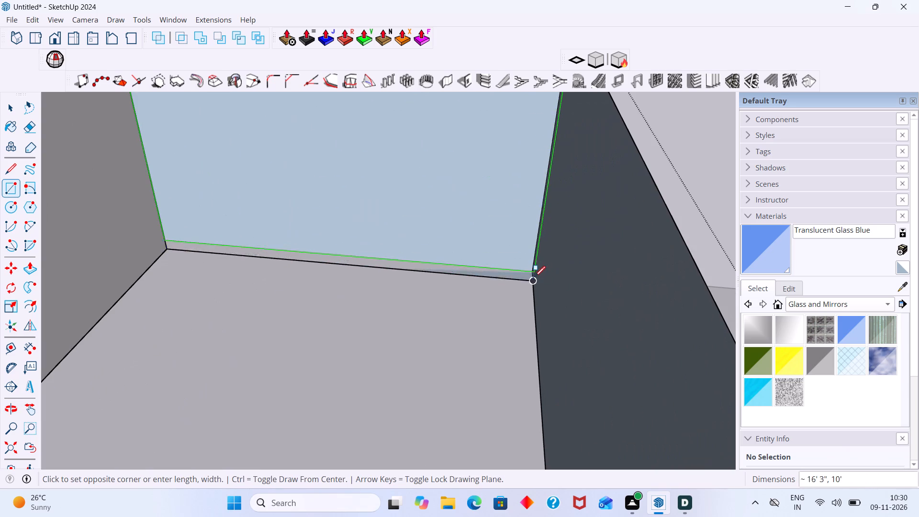
left_click(533, 282)
key("space")
scroll(534, 285, "down", 7)
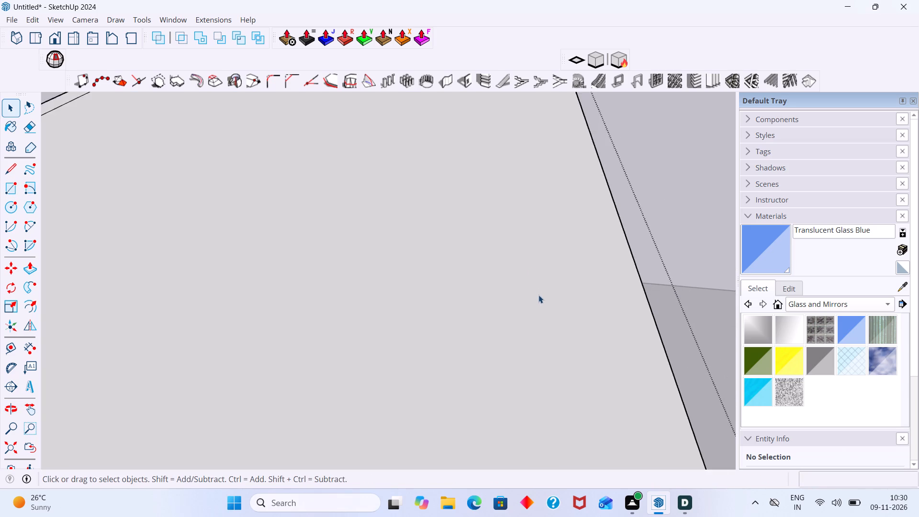
Undo the rectangle drawn across the inner side of the far end wall.
scroll(538, 295, "down", 13)
middle_click_drag(539, 306, 493, 219)
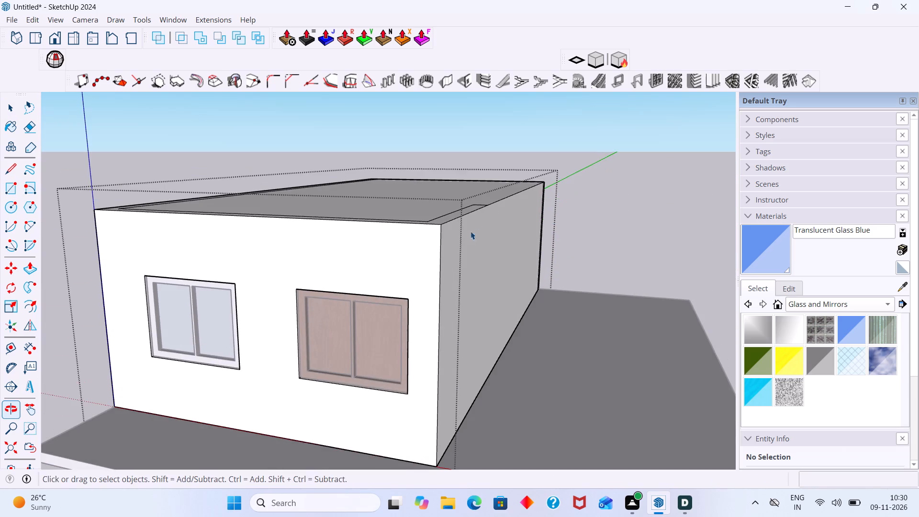
middle_click_drag(464, 233, 482, 291)
key("ctrl+z")
middle_click_drag(473, 237, 517, 300)
Erase the thin strip face and its leftover floor edge along the base of the far end wall inside the room.
scroll(440, 125, "up", 2)
middle_click_drag(444, 146, 463, 247)
scroll(463, 247, "up", 4, "shift")
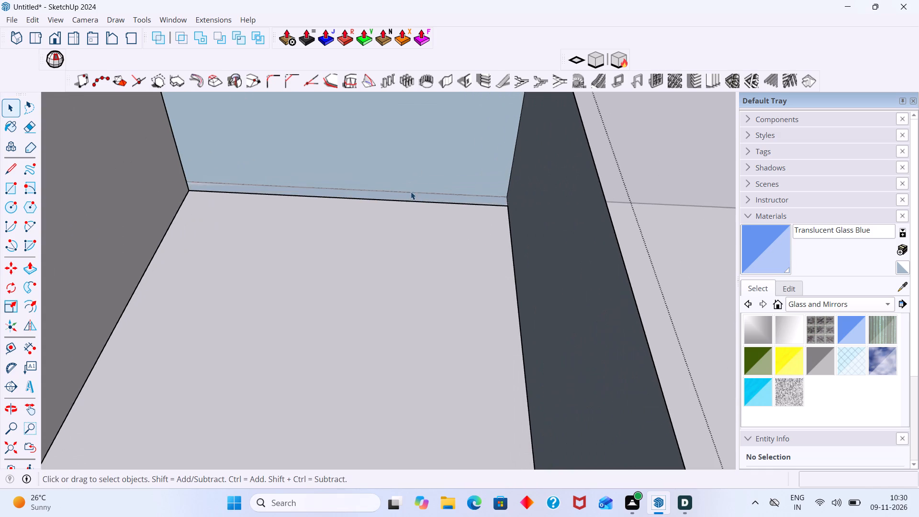
scroll(411, 195, "up", 3)
middle_click_drag(431, 199, 476, 204)
scroll(470, 194, "up", 1)
left_click(468, 191)
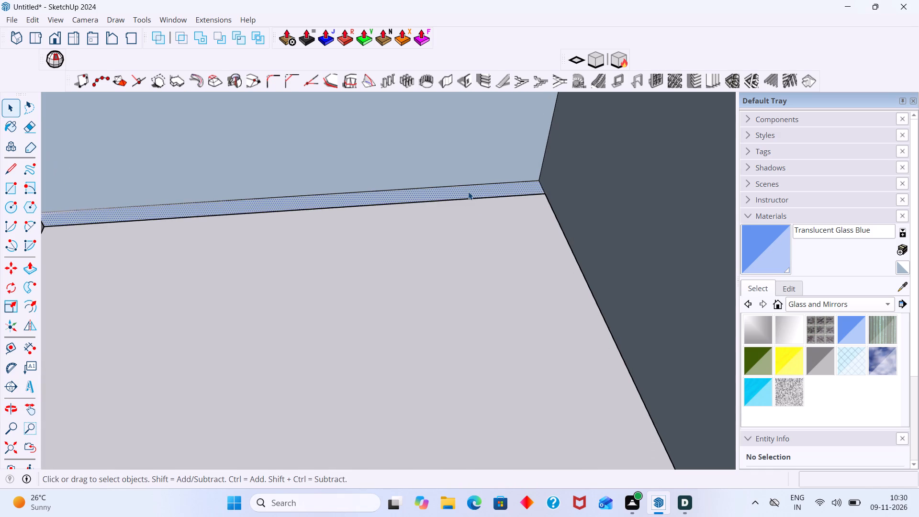
key("Delete")
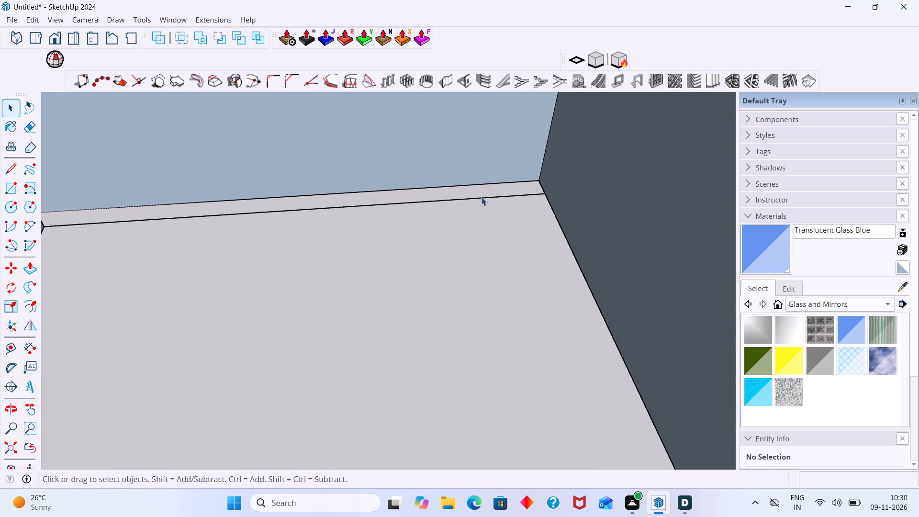
left_click(482, 197)
key("Delete")
scroll(481, 197, "down", 6)
middle_click_drag(350, 234, 348, 234)
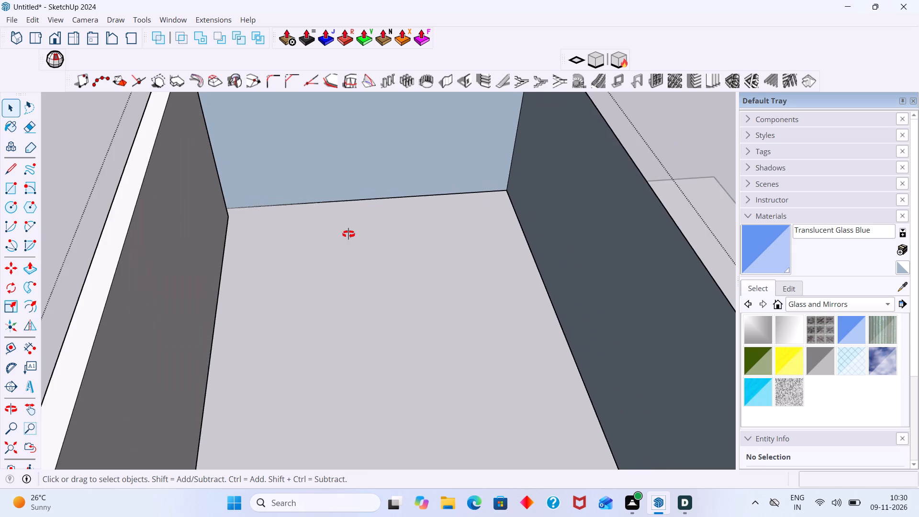
middle_click_drag(348, 234, 296, 220)
scroll(293, 213, "down", 8)
left_click(468, 161)
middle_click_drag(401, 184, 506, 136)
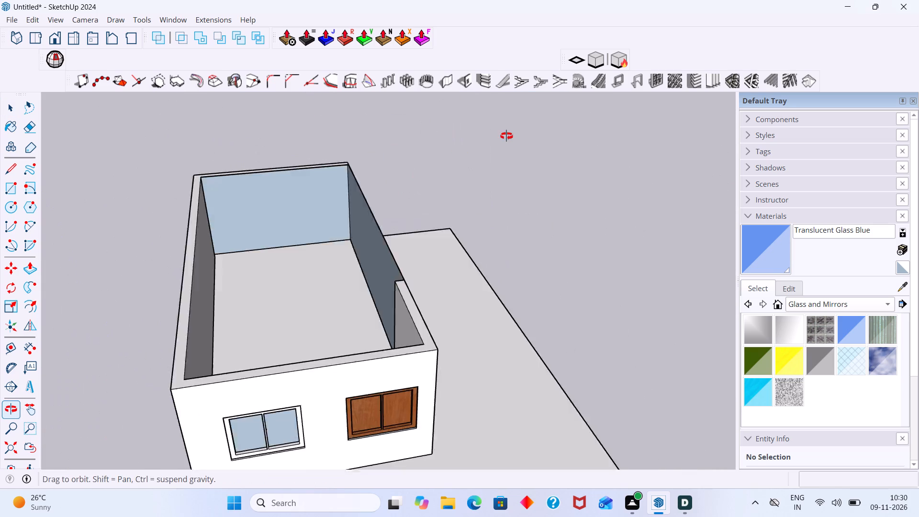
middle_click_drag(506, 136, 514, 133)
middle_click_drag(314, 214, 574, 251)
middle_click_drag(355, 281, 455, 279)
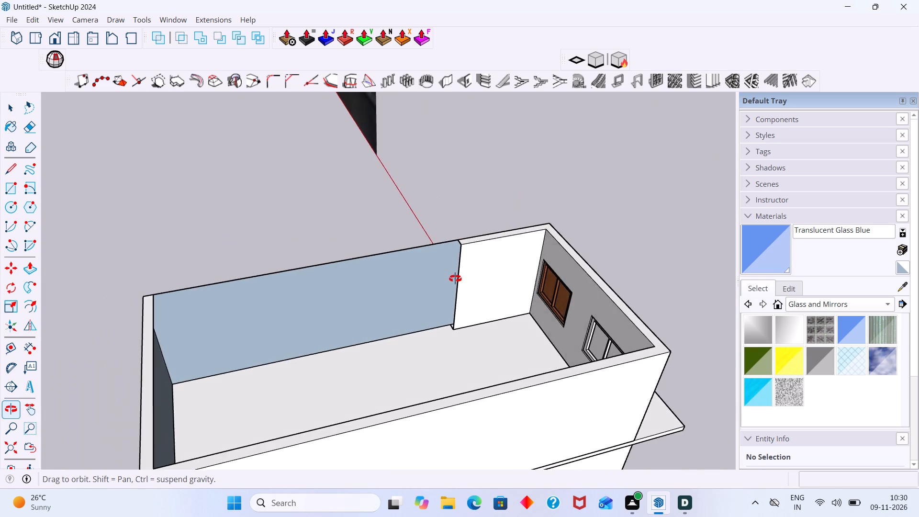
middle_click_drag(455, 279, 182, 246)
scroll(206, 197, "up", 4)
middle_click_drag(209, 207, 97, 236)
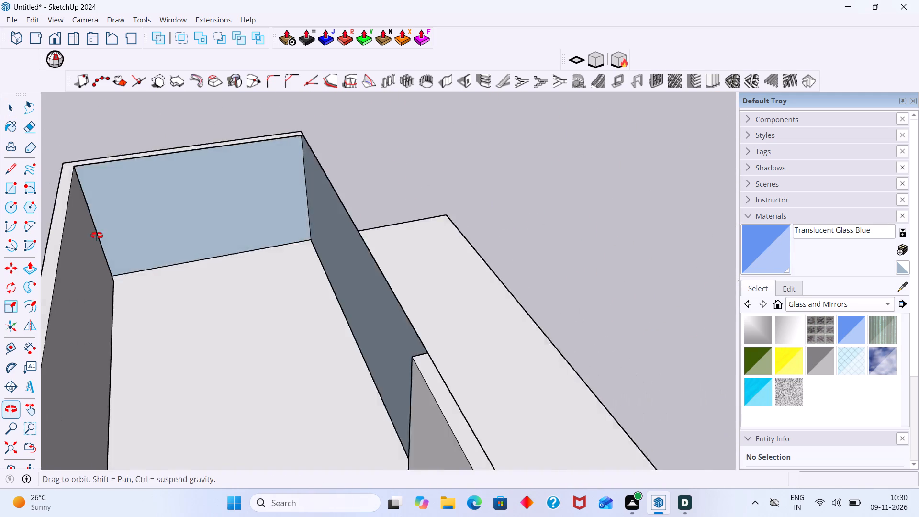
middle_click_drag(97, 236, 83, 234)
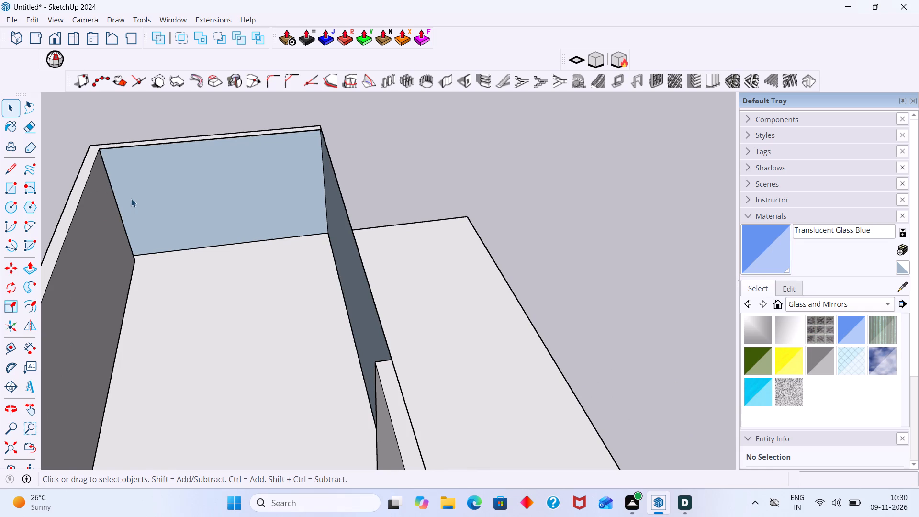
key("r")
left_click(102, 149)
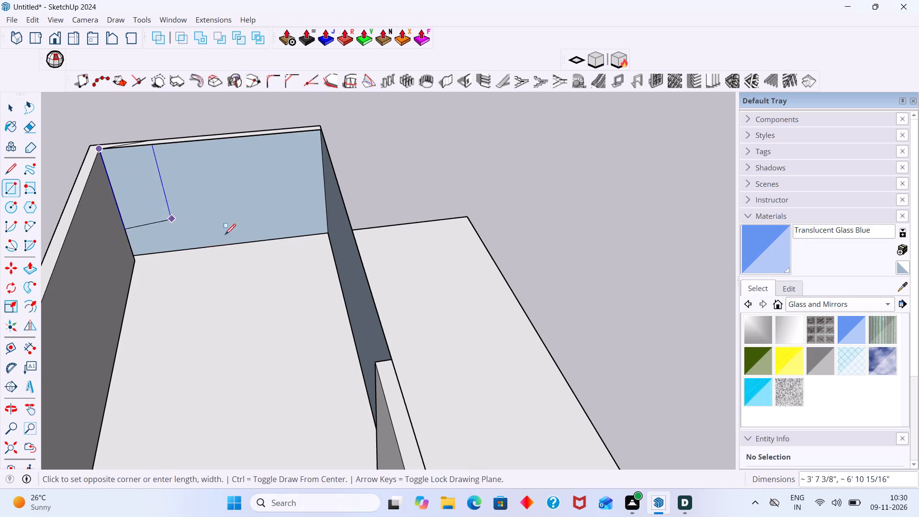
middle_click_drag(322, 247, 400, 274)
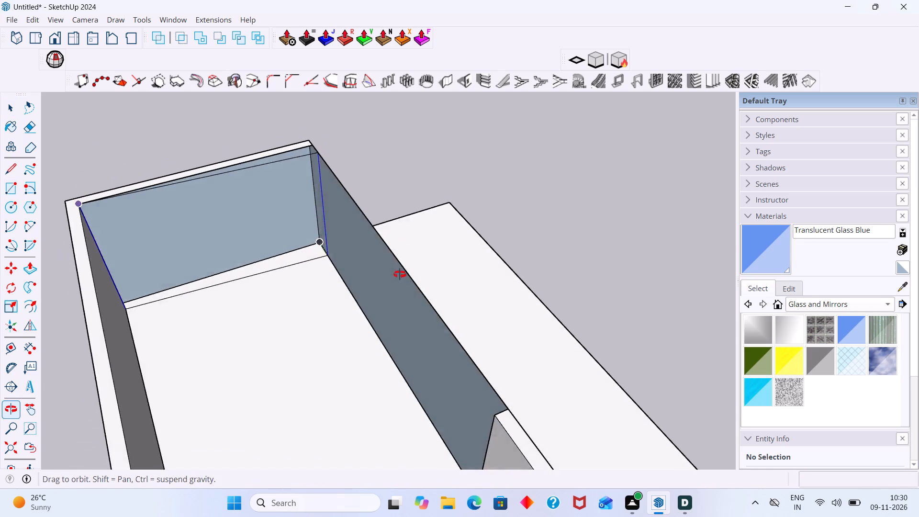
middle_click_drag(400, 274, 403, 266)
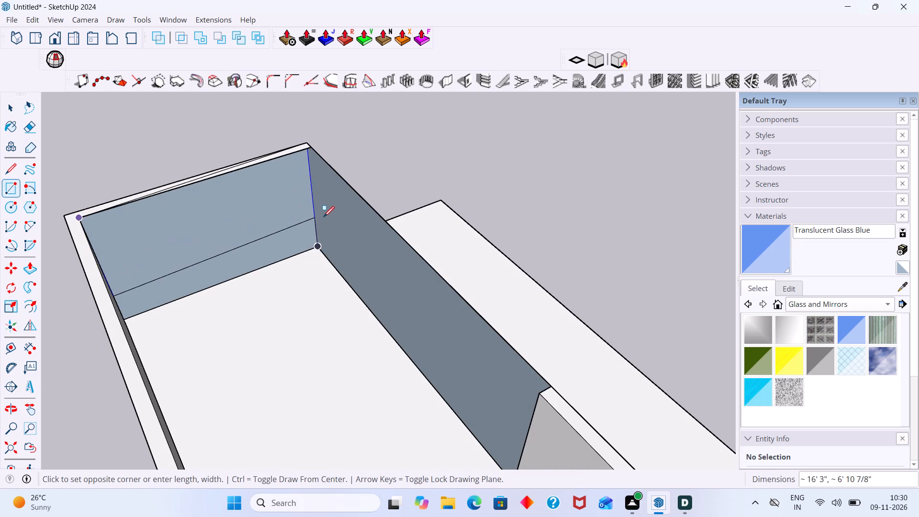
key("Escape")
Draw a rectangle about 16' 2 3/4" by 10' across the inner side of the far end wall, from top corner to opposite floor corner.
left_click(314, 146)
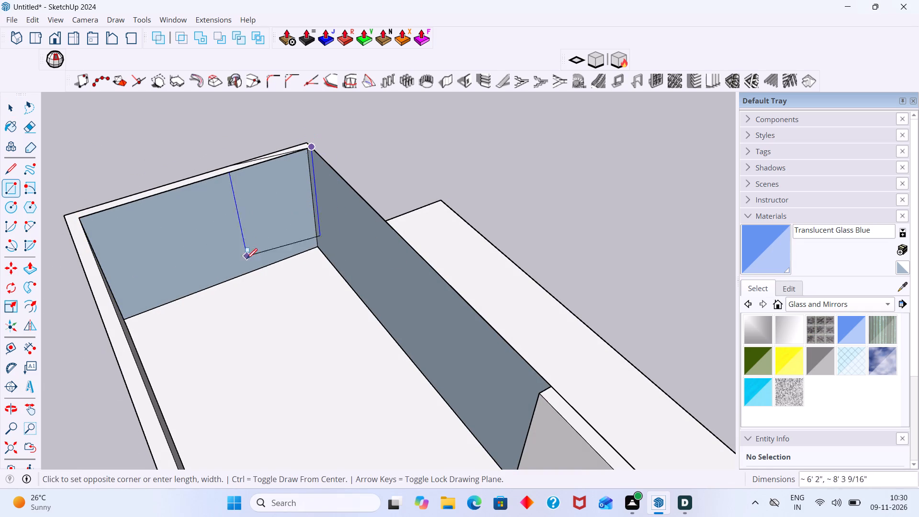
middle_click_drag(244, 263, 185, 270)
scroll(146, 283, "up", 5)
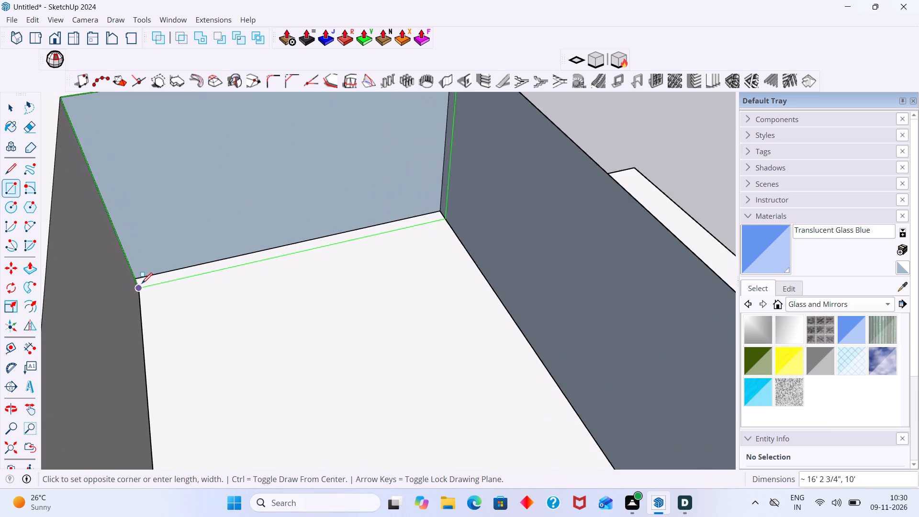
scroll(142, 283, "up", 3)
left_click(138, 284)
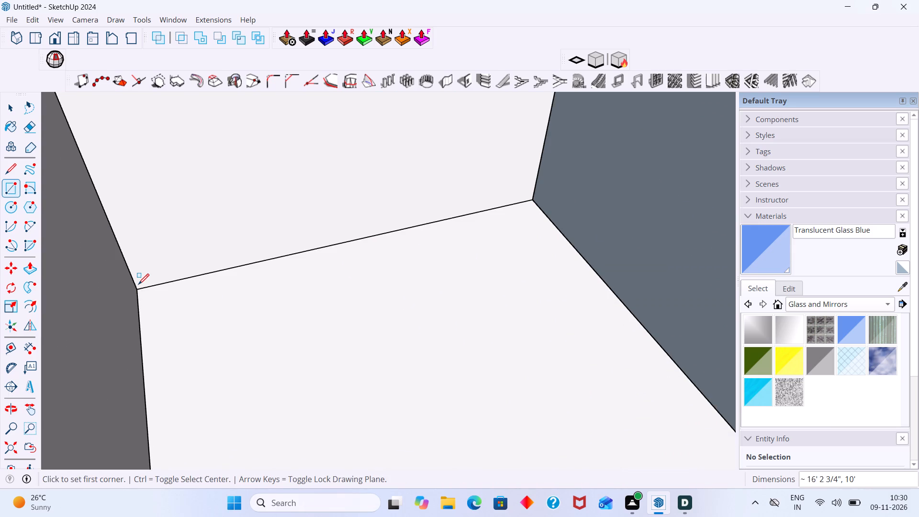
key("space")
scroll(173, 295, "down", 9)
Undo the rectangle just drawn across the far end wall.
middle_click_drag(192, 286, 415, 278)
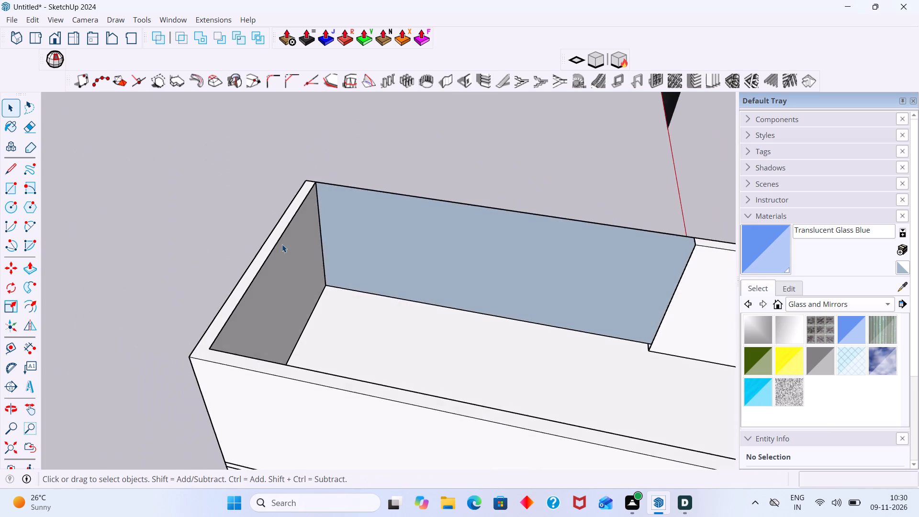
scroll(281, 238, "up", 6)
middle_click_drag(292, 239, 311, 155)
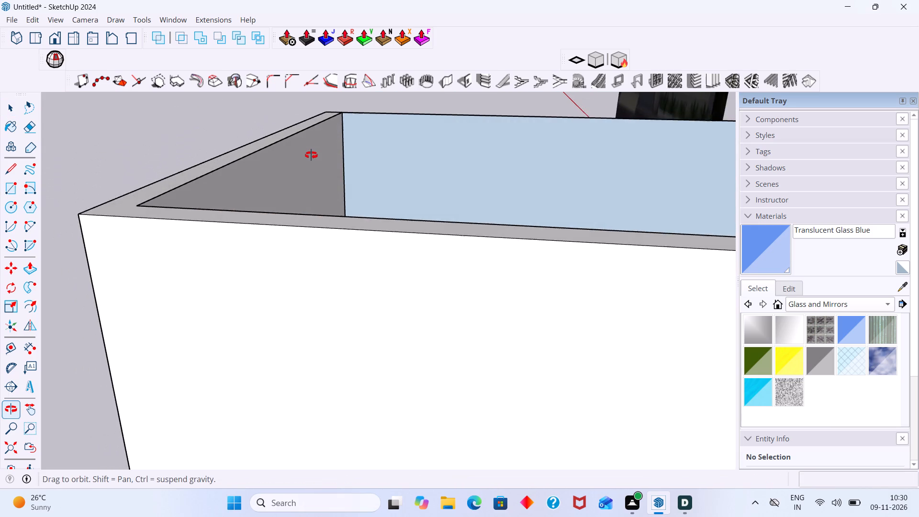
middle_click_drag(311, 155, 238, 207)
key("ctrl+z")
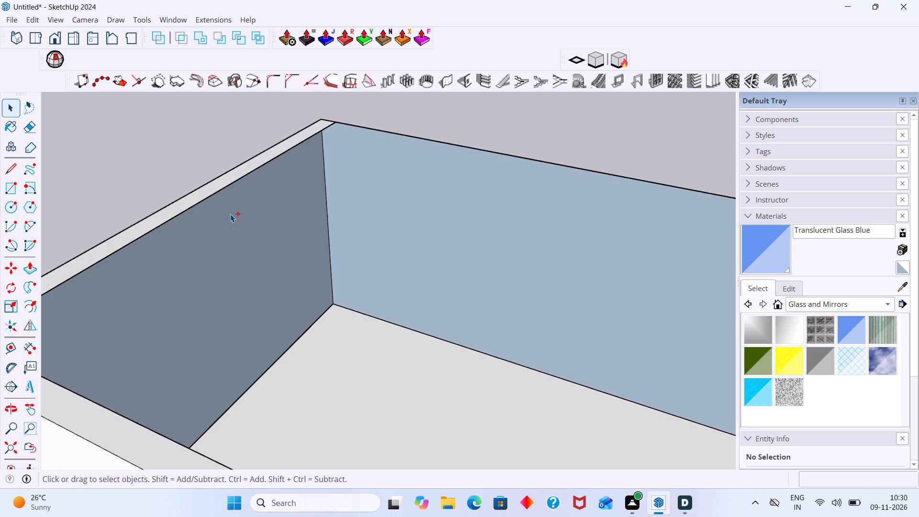
Use Joint Push Pull to move the far end wall's inner face 9" outward through the wall's thickness.
middle_click_drag(243, 242, 212, 228)
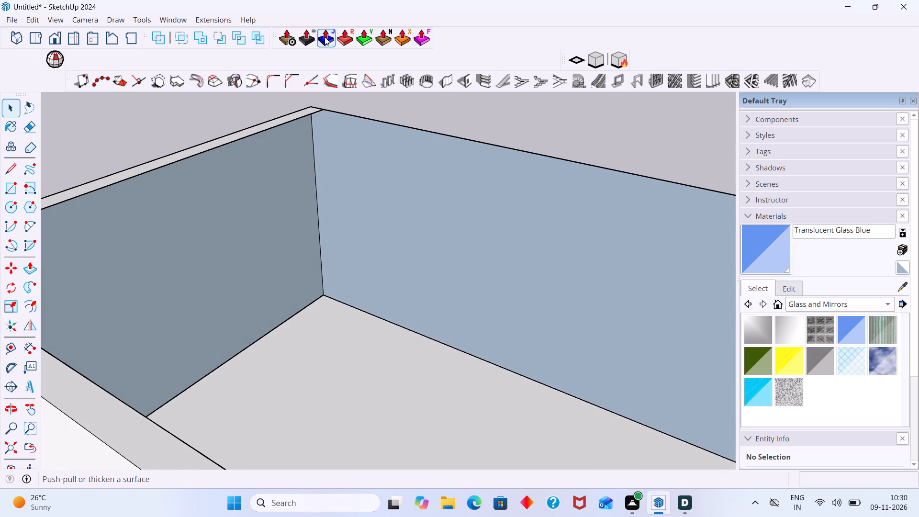
left_click(327, 36)
left_click(215, 206)
scroll(256, 223, "down", 3)
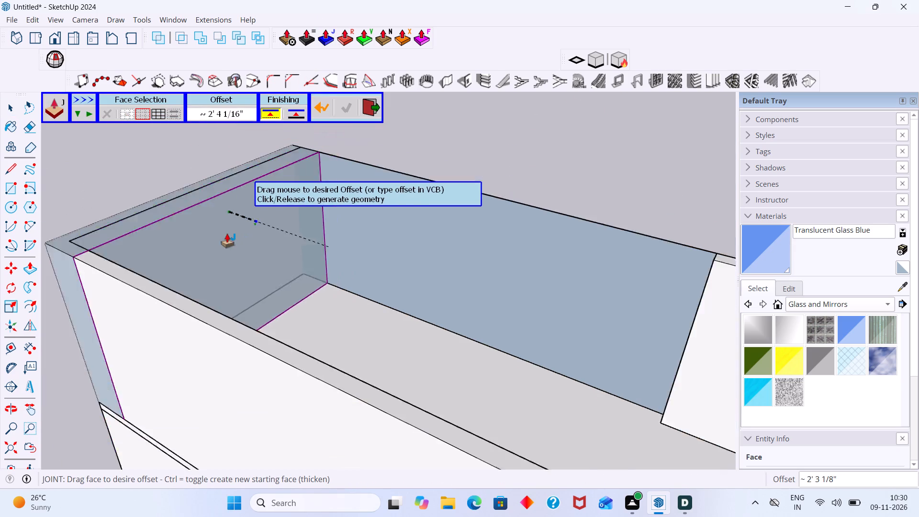
scroll(227, 234, "down", 2)
scroll(146, 234, "up", 9)
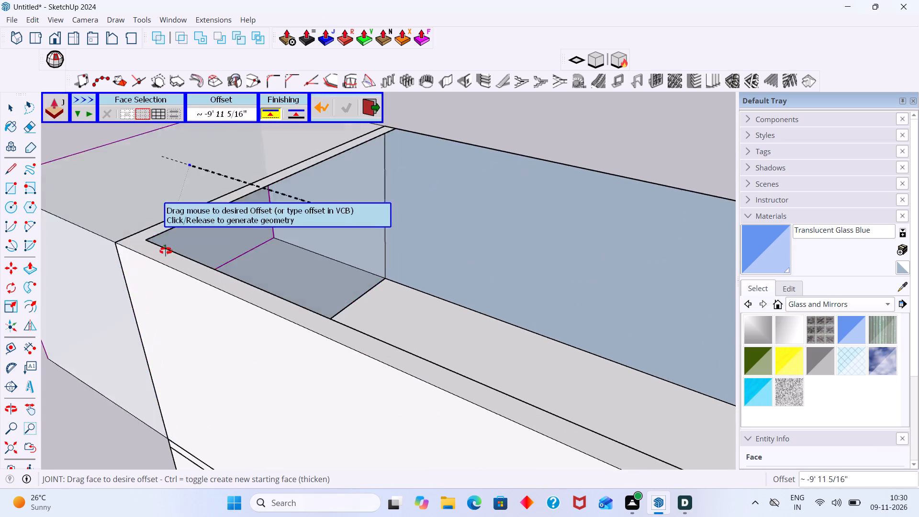
middle_click_drag(165, 246, 167, 282)
left_click(146, 268)
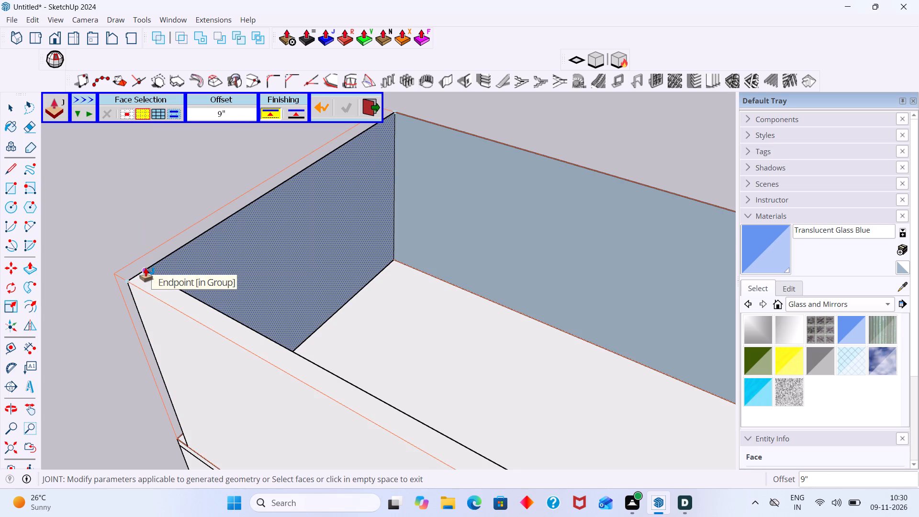
key("space")
left_click(188, 193)
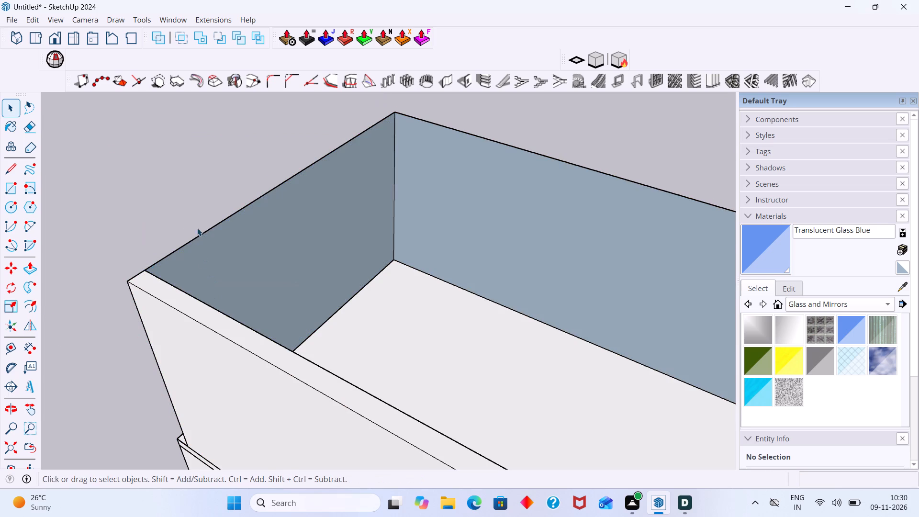
Inside the third-storey group, erase the leftover outer vertical edge at the far end wall's corner.
middle_click_drag(205, 249, 407, 220)
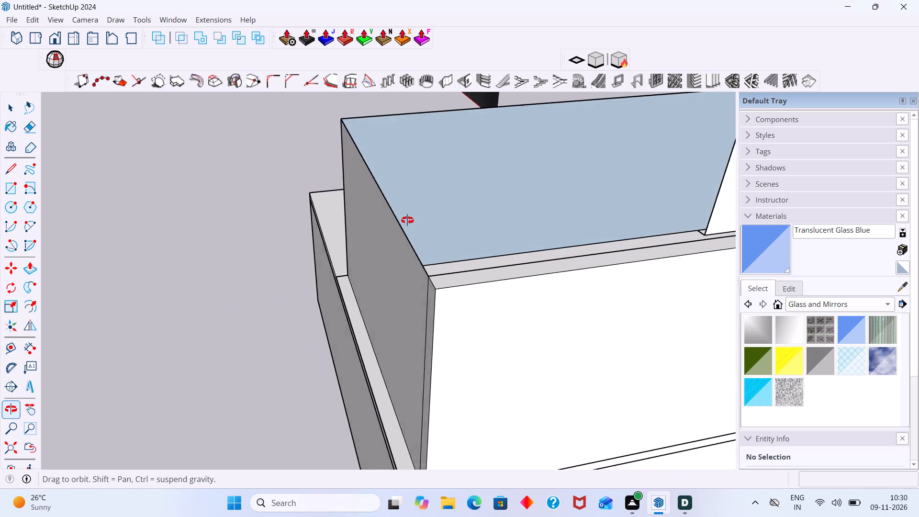
middle_click_drag(407, 220, 439, 222)
scroll(477, 292, "up", 2)
left_click(483, 295)
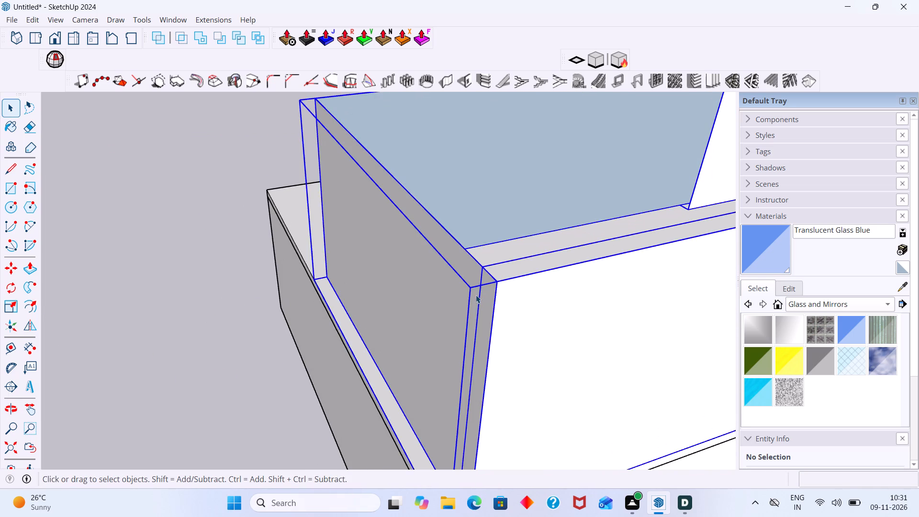
double_click(476, 295)
left_click(480, 297)
key("Delete")
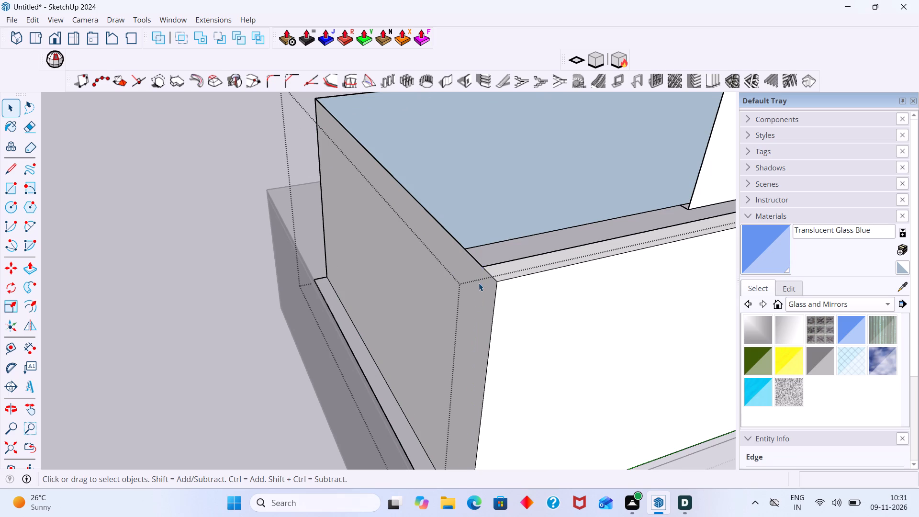
scroll(479, 283, "down", 6)
left_click(264, 324)
Push/Pull the third storey's end wall face about 8 3/8" outward, flush with the edge of the slab below.
scroll(428, 343, "up", 2)
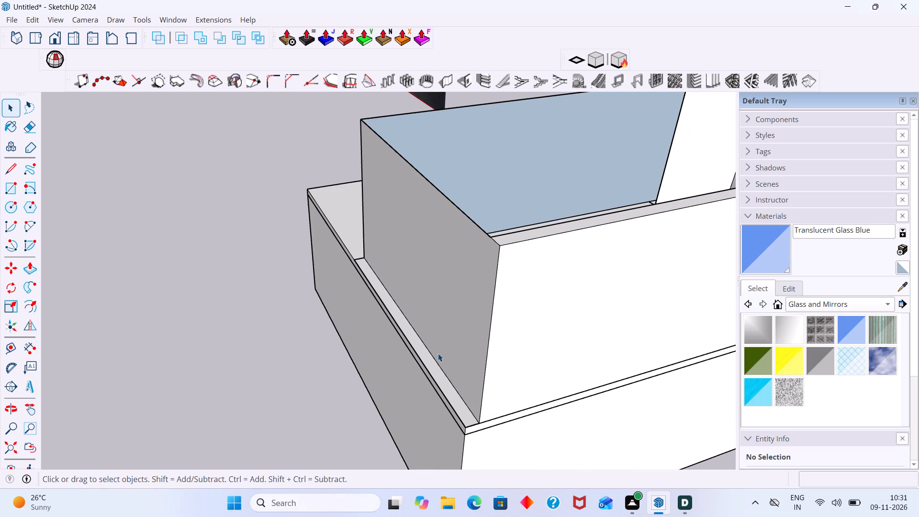
scroll(459, 383, "up", 1)
scroll(459, 348, "down", 4)
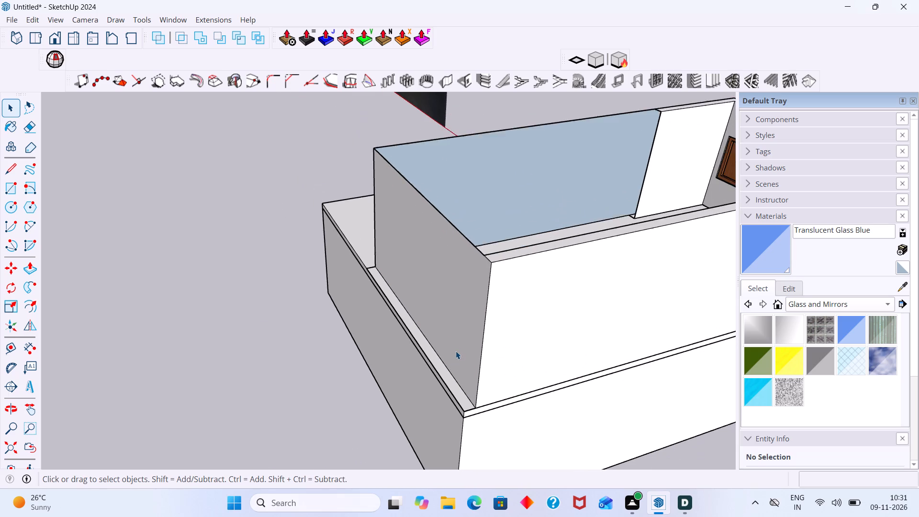
middle_click_drag(405, 299, 633, 384)
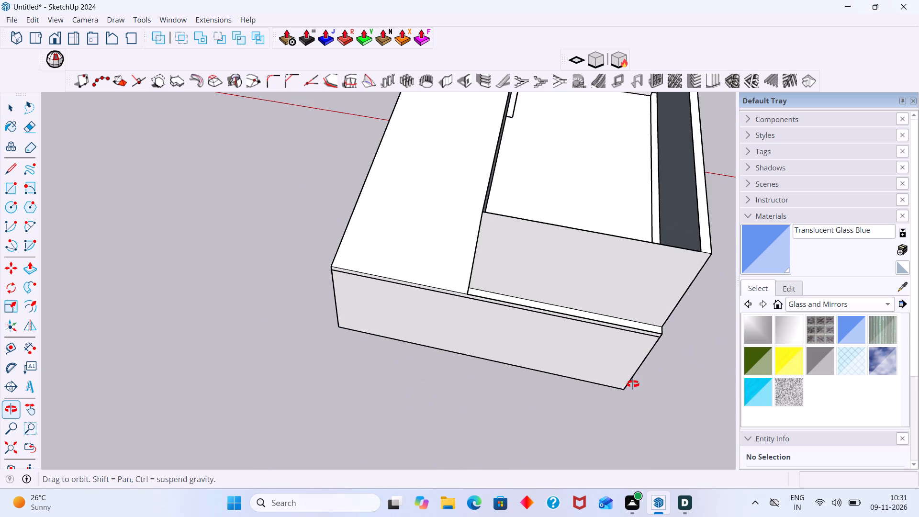
middle_click_drag(633, 384, 633, 382)
scroll(540, 275, "up", 2)
left_click(539, 273)
triple_click(536, 279)
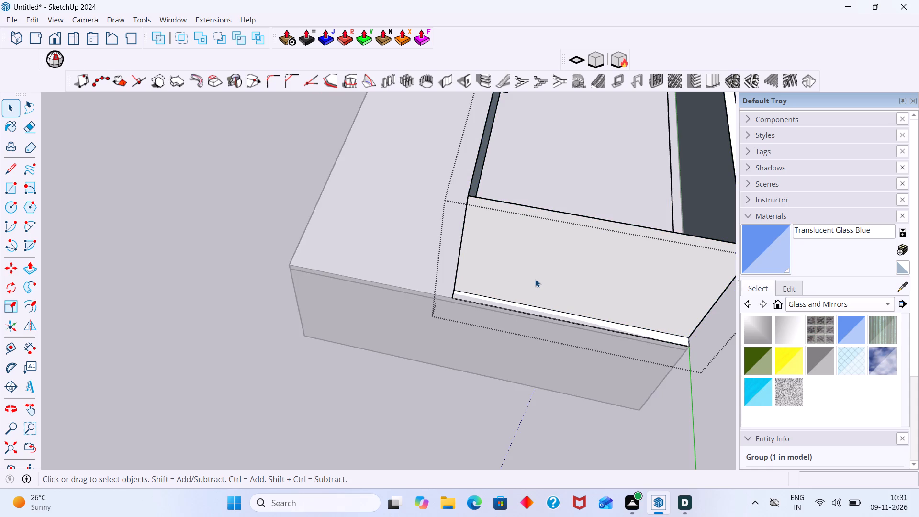
key("p")
left_click(535, 280)
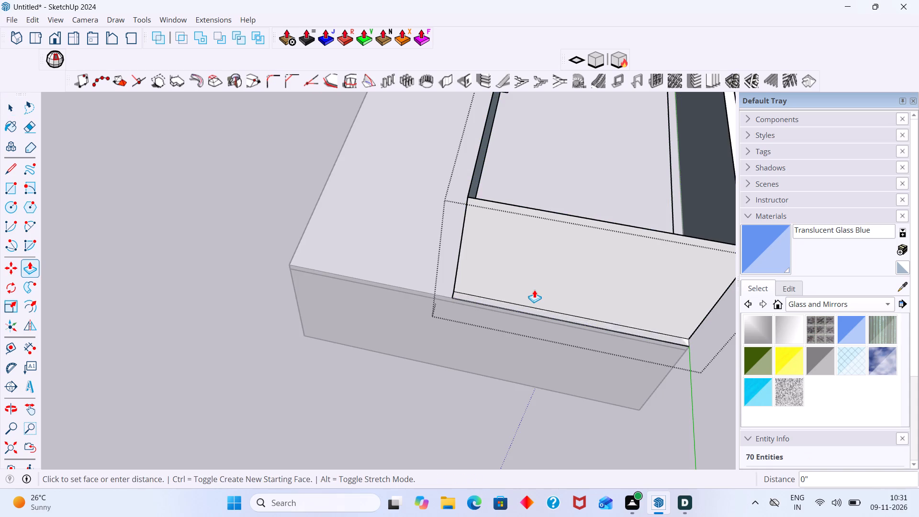
middle_click_drag(451, 303, 569, 304)
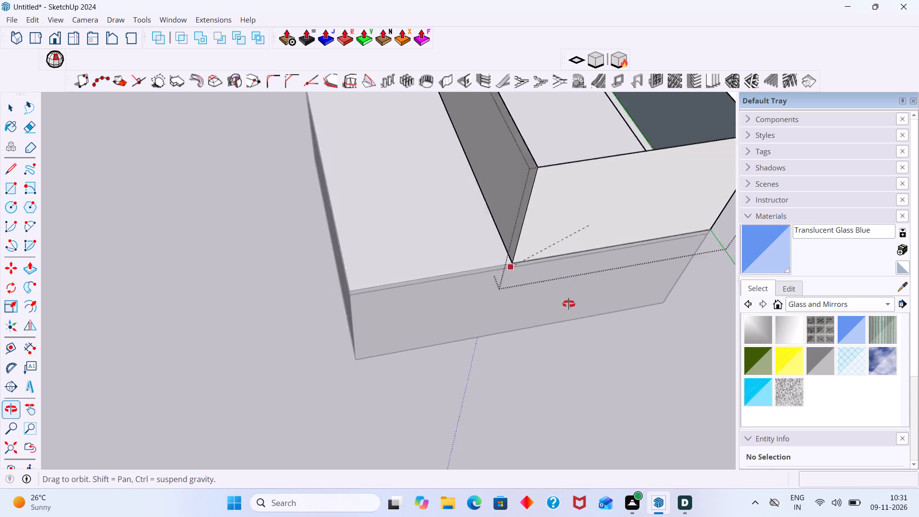
middle_click_drag(569, 304, 594, 304)
scroll(526, 251, "up", 5)
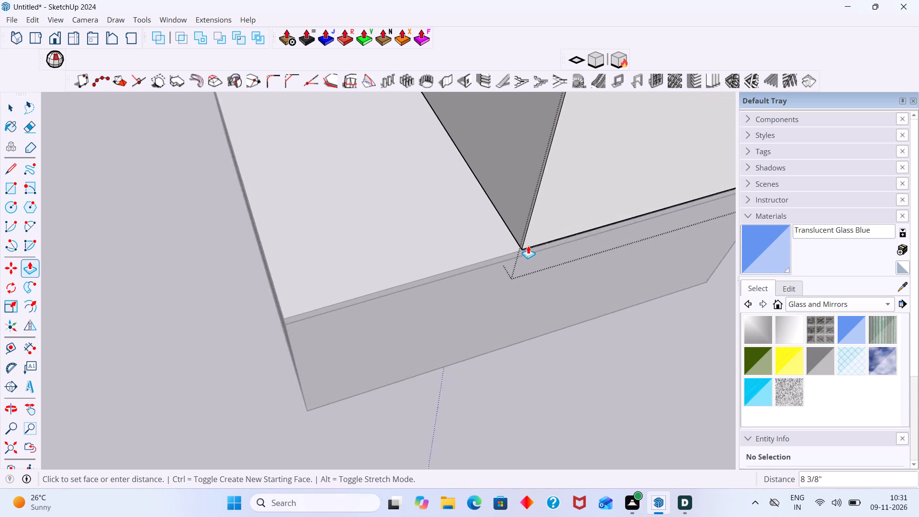
scroll(528, 246, "up", 11)
left_click(511, 252)
key("space")
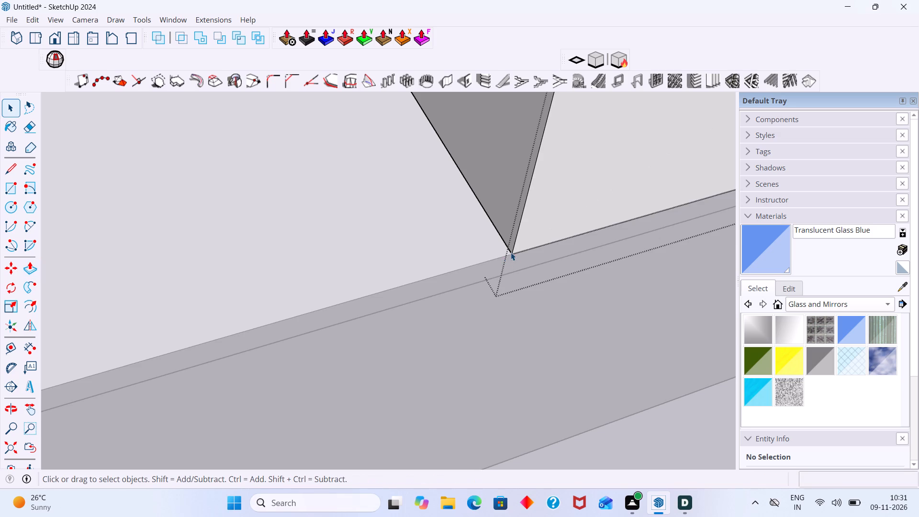
scroll(517, 271, "down", 12)
left_click(556, 385)
middle_click_drag(560, 368, 390, 285)
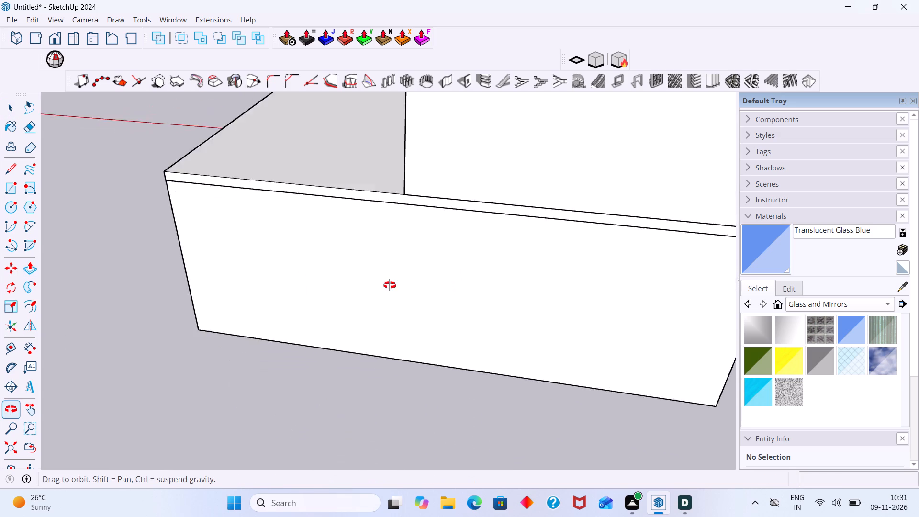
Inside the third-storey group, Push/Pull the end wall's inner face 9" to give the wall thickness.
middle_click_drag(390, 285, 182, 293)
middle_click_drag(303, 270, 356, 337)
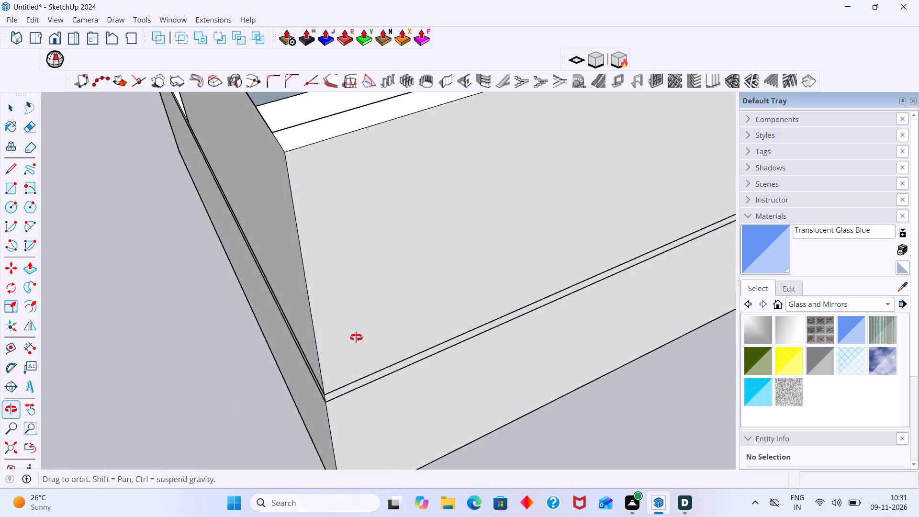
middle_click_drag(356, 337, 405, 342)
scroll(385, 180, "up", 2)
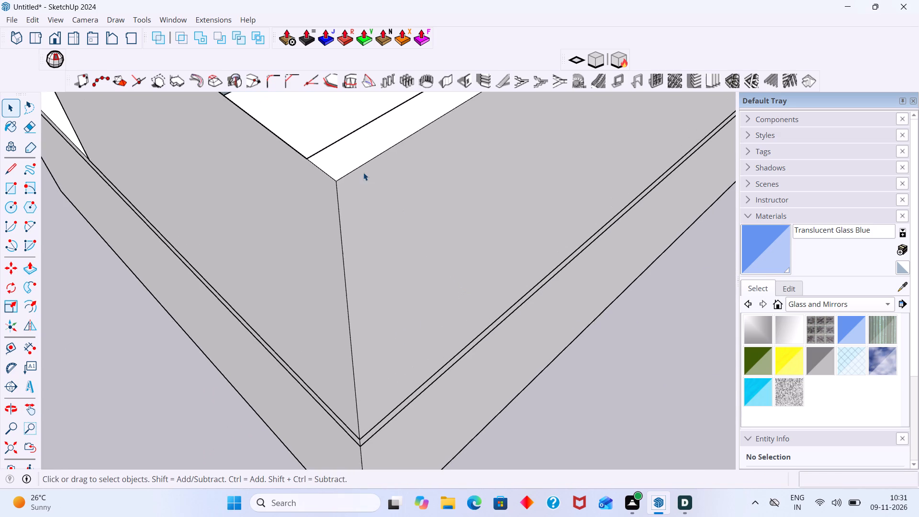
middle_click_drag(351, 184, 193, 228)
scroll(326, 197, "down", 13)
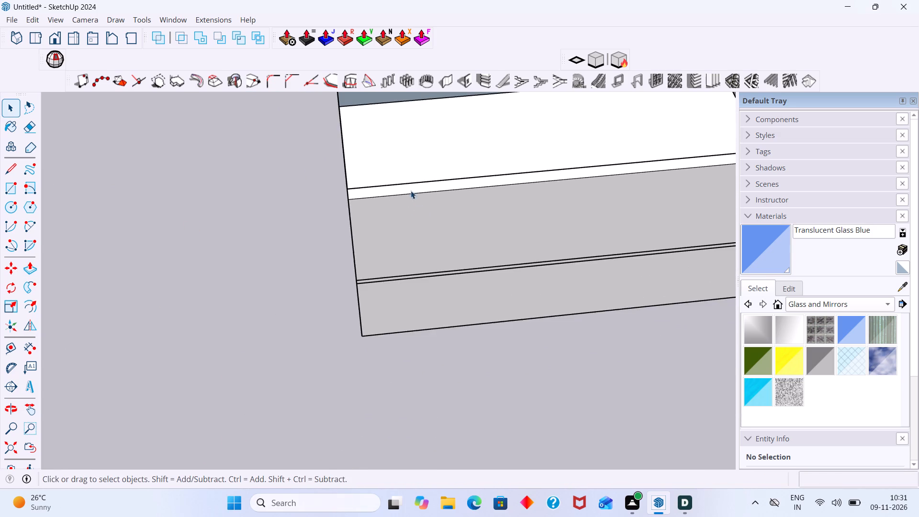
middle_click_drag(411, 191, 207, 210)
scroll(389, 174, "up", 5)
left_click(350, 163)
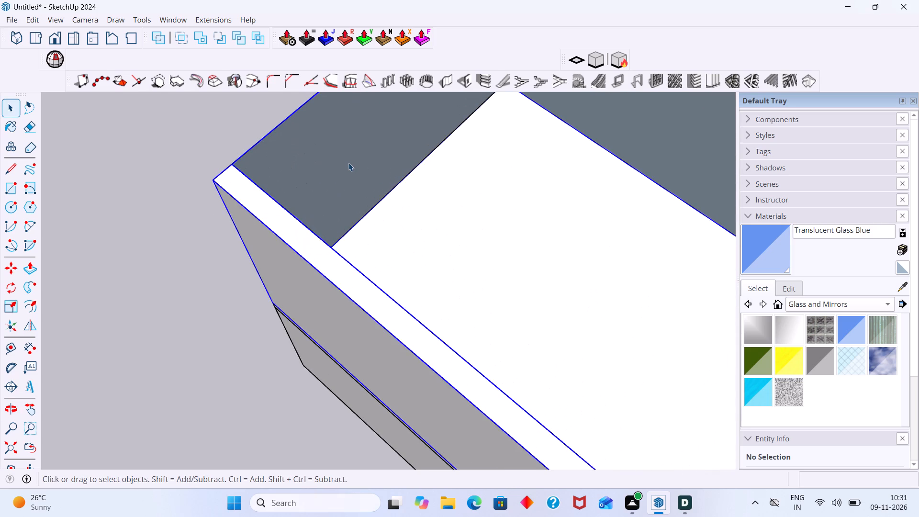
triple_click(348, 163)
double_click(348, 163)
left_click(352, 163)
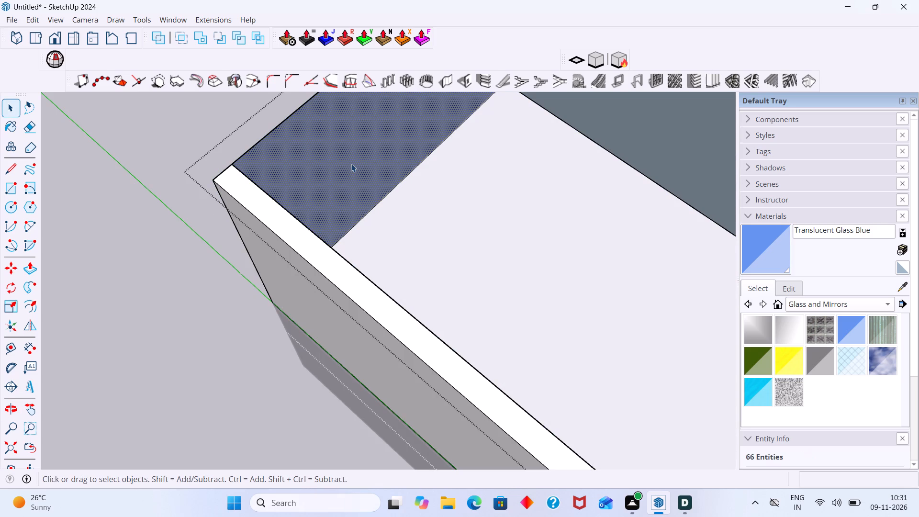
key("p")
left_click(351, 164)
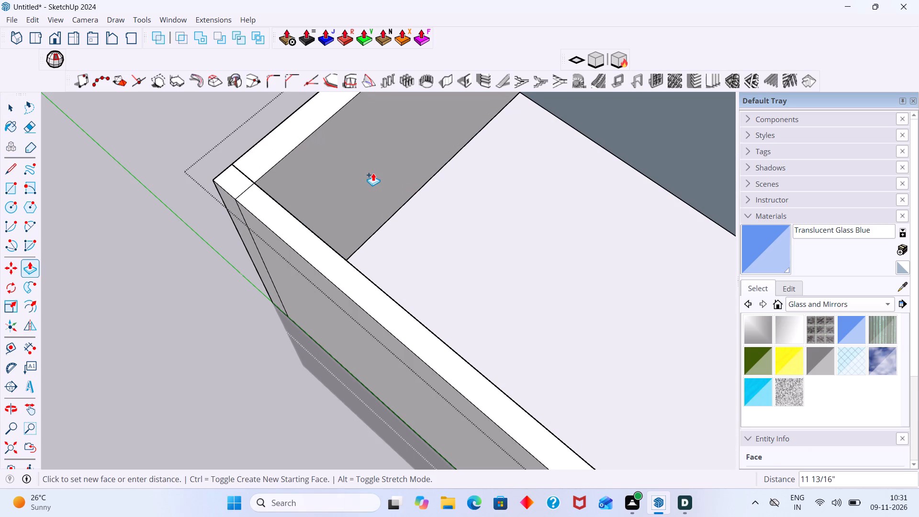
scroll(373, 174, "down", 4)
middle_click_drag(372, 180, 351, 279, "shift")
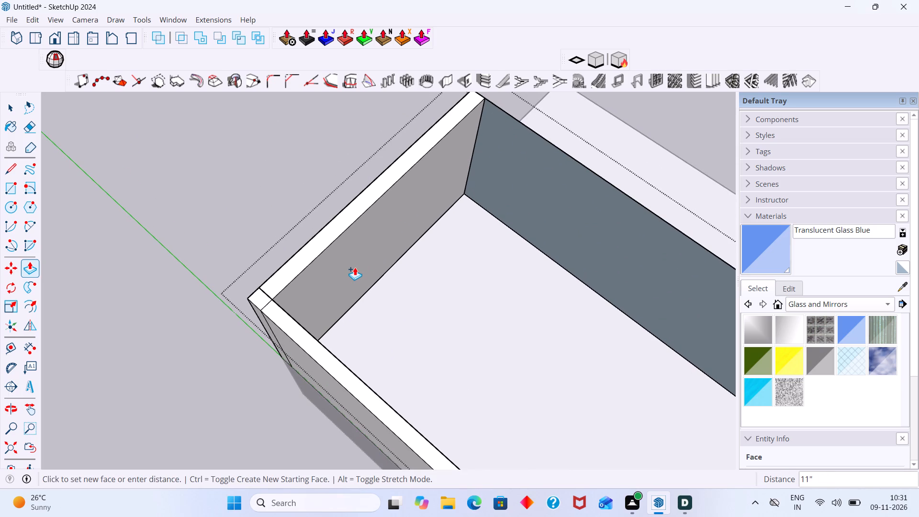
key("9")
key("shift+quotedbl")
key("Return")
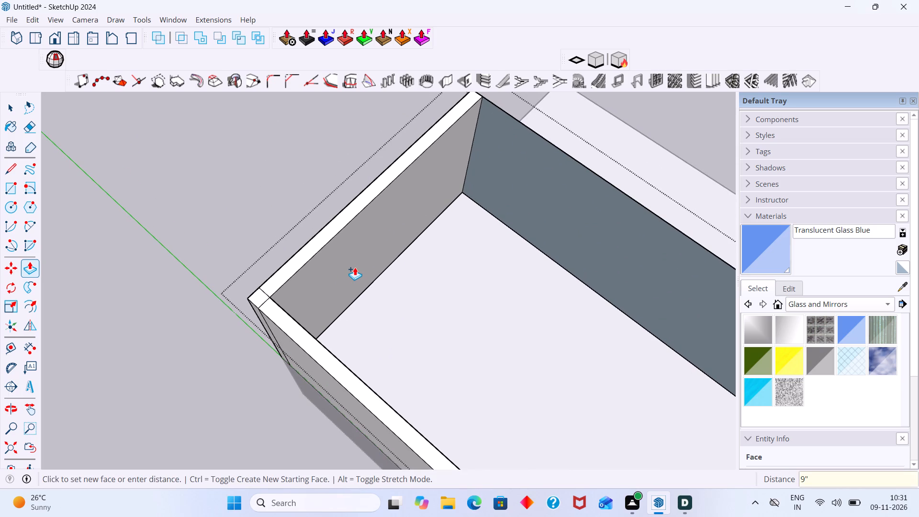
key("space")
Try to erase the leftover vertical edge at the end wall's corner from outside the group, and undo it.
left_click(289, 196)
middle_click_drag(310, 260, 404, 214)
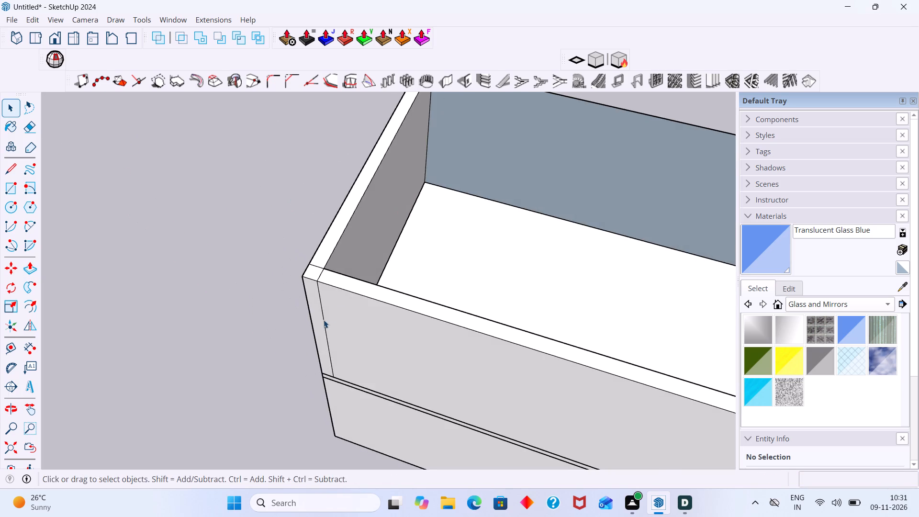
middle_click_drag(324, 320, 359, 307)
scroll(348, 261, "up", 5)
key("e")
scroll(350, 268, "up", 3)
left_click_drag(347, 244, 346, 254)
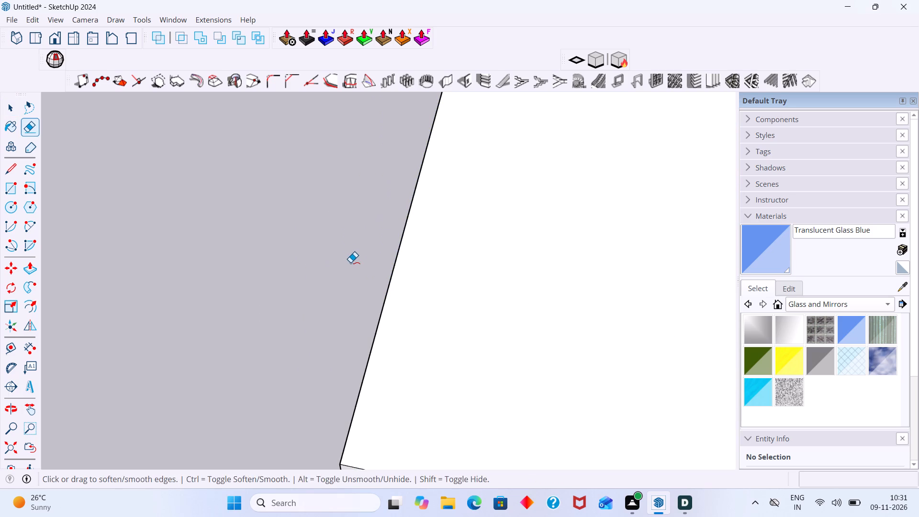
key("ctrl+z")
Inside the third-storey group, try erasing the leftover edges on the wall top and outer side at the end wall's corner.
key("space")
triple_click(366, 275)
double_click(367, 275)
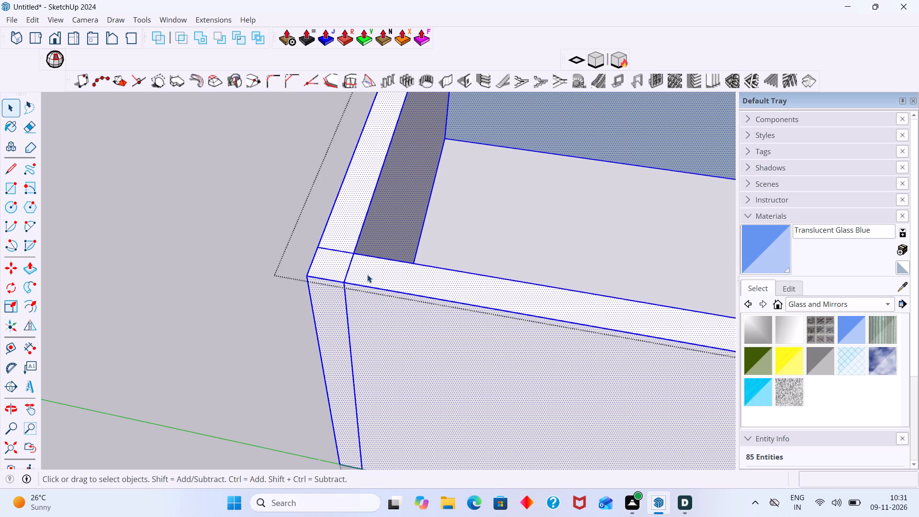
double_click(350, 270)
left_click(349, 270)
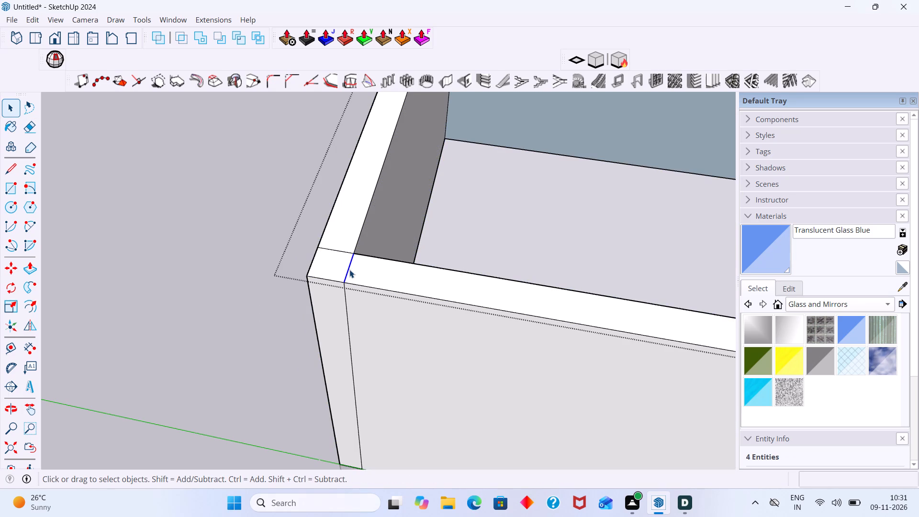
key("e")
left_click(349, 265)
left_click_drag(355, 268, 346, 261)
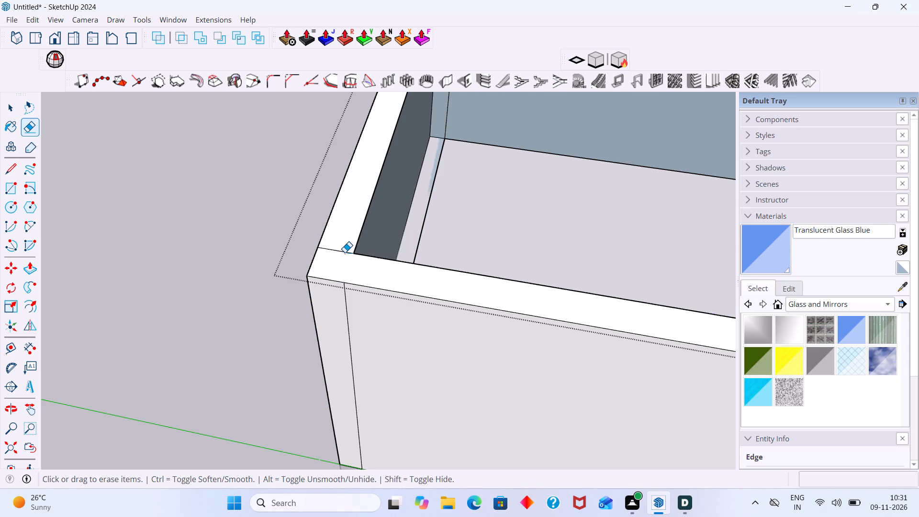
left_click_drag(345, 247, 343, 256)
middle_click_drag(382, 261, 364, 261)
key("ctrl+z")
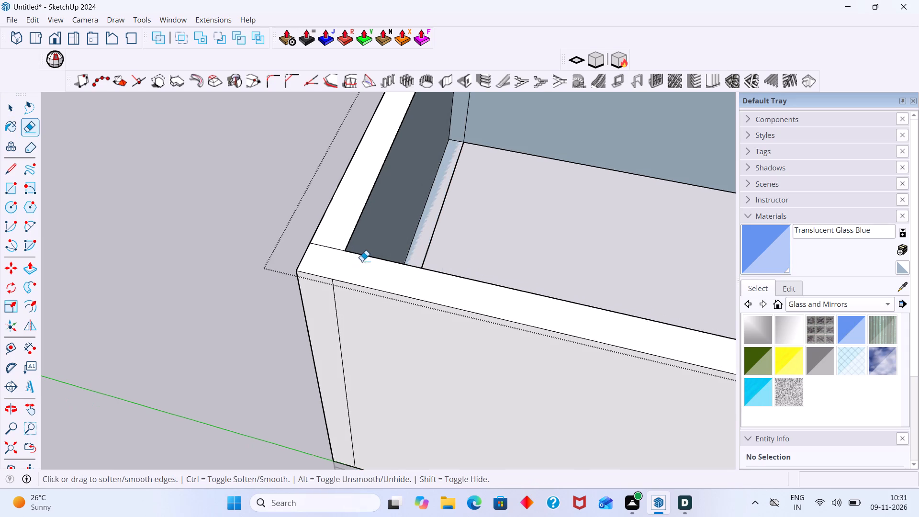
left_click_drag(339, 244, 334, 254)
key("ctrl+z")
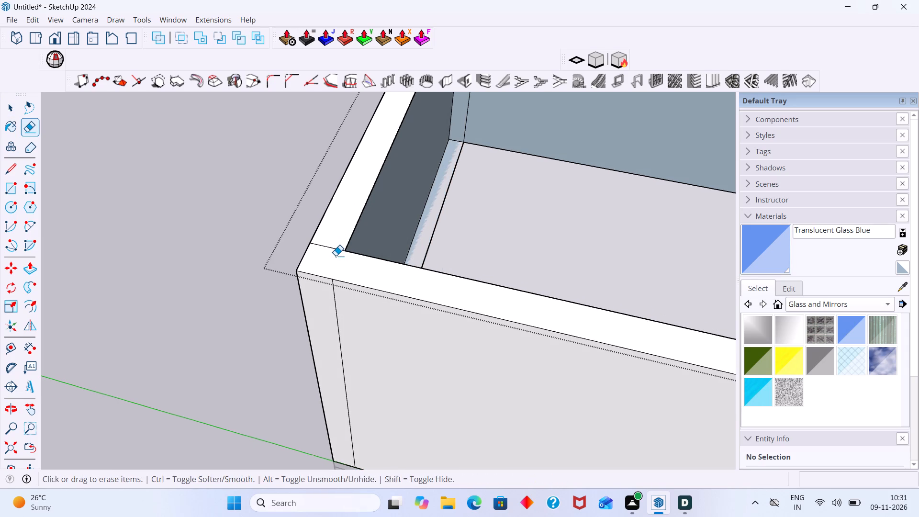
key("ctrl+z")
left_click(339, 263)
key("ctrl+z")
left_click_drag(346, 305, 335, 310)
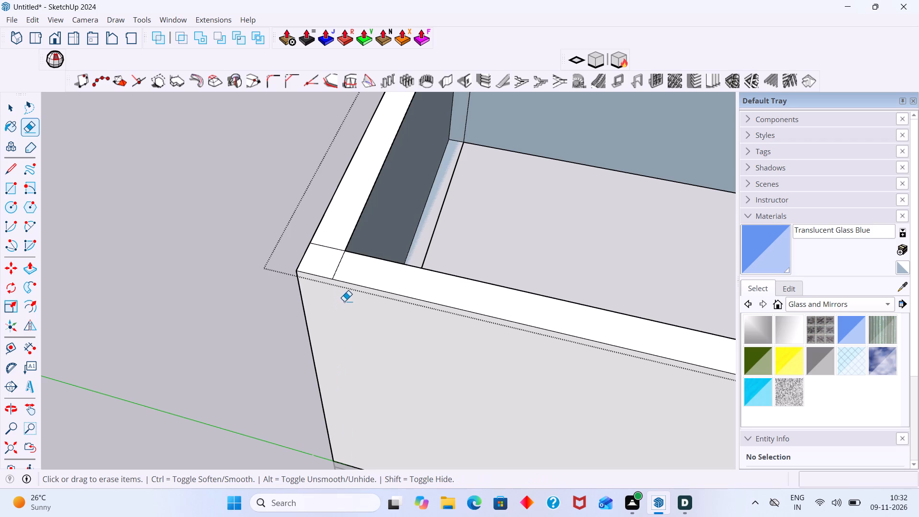
Undo the corner erasures, the 9" wall thickening and the end wall's earlier outward push, and leave the third-storey group.
key("ctrl+z")
key("ctrl+z")
key("ctrl+z")
key("ctrl+z")
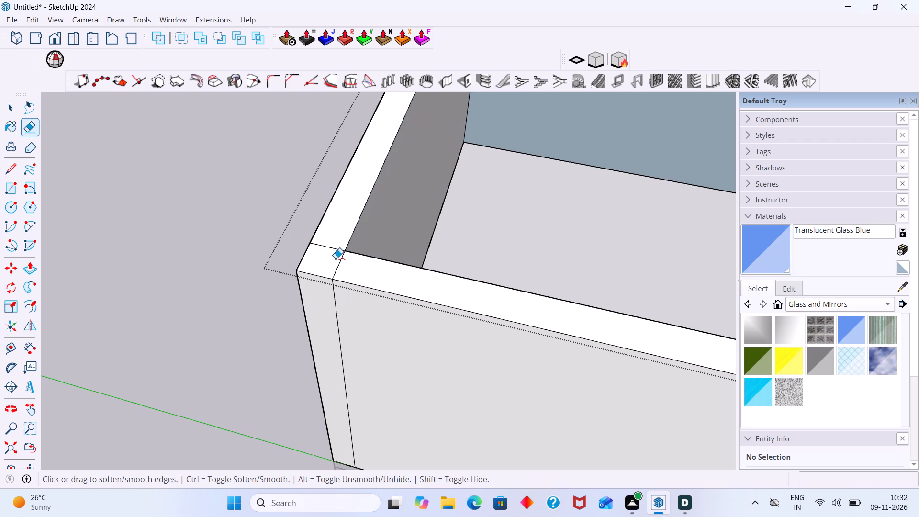
key("ctrl+z")
key("ctrl+z")
key("ctrl+z")
key("ctrl+z")
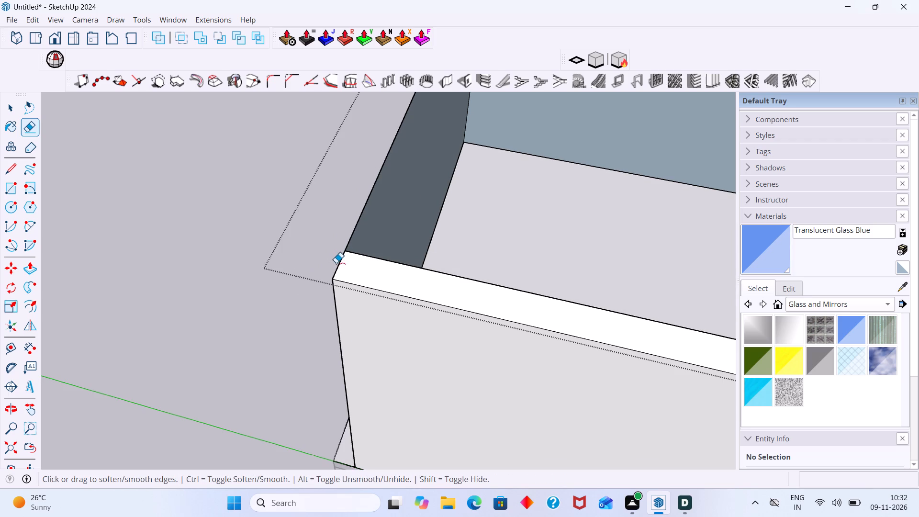
key("space")
left_click(254, 246)
Draw a full-height rectangle over the end face of the short wall stub beside the wooden window.
scroll(331, 238, "down", 13)
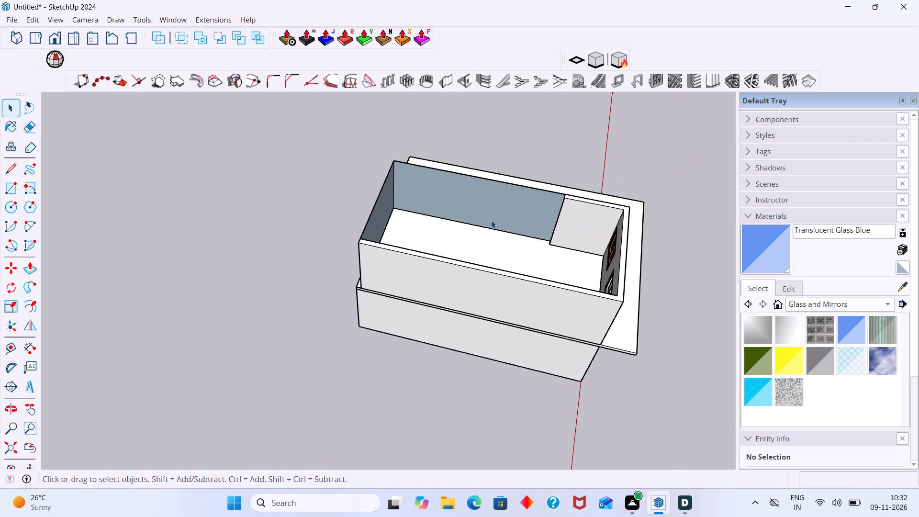
middle_click_drag(568, 193, 530, 197)
middle_click_drag(554, 212, 785, 189)
scroll(489, 162, "up", 6)
middle_click_drag(466, 142, 529, 139)
scroll(447, 178, "down", 1)
middle_click_drag(447, 192, 474, 292, "shift")
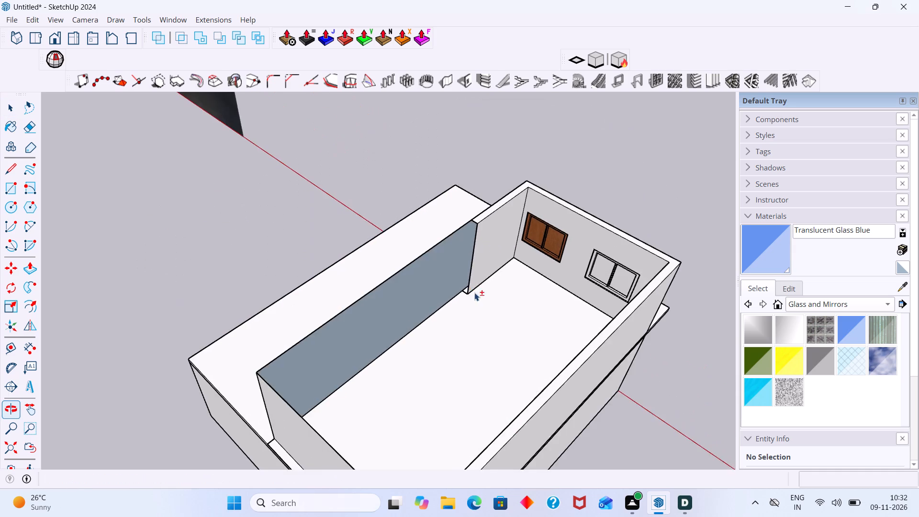
middle_click_drag(487, 268, 568, 246)
scroll(485, 204, "up", 5)
middle_click_drag(480, 244, 519, 245)
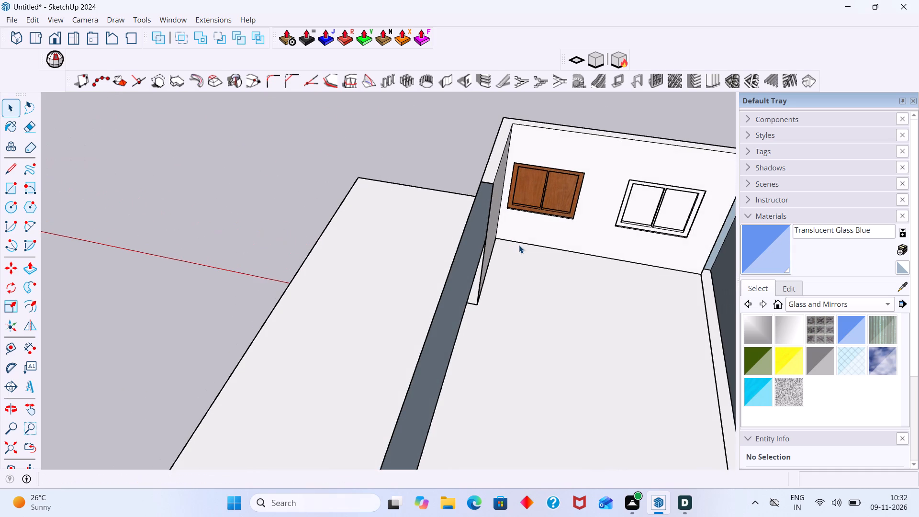
key("r")
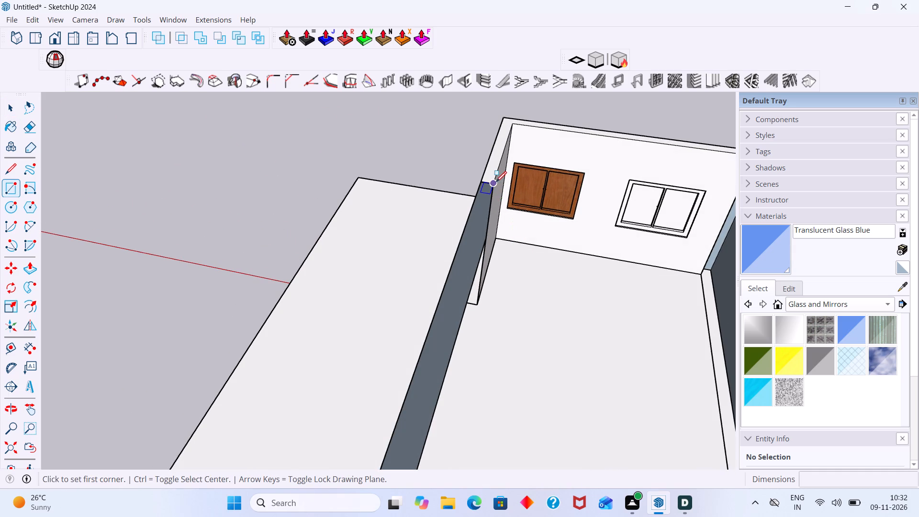
left_click(496, 182)
scroll(475, 302, "up", 5)
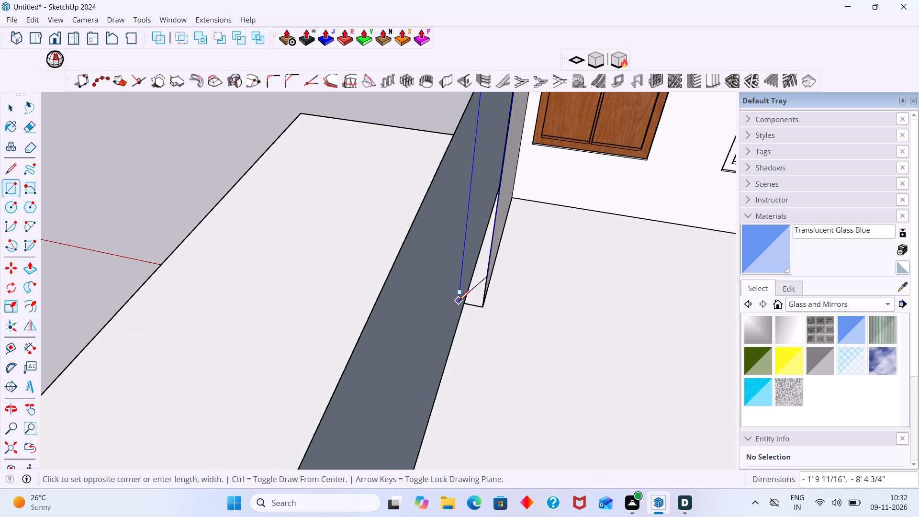
left_click(466, 303)
key("space")
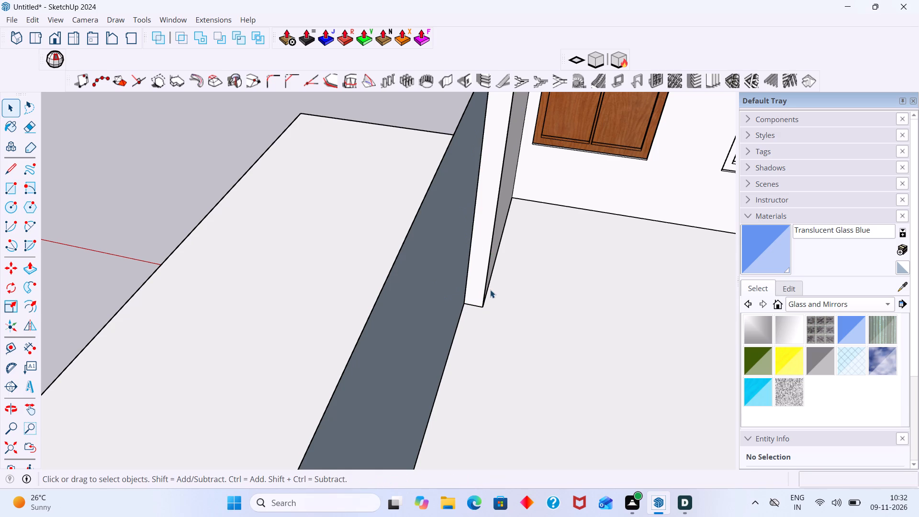
Push/Pull the rectangle 25' 4" along the long side wall to the far end wall's corner.
scroll(491, 290, "down", 7)
middle_click_drag(484, 245, 539, 240)
scroll(513, 186, "up", 6)
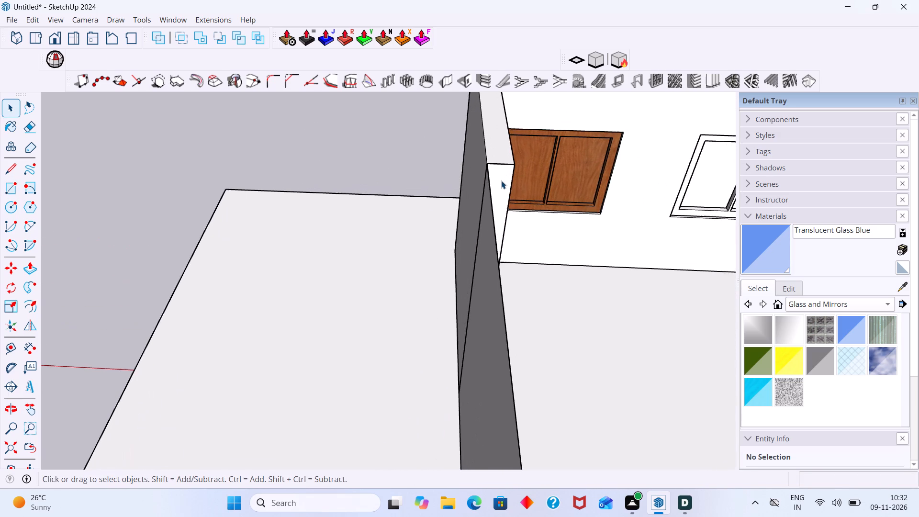
scroll(501, 180, "up", 6)
middle_click_drag(500, 187, 462, 189)
scroll(462, 196, "up", 2)
left_click(462, 196)
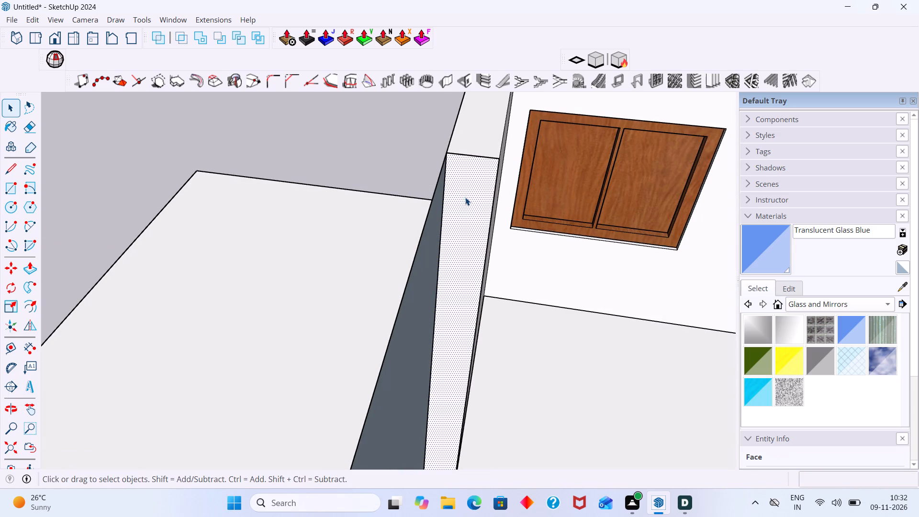
key("p")
left_click(465, 197)
scroll(458, 244, "down", 12)
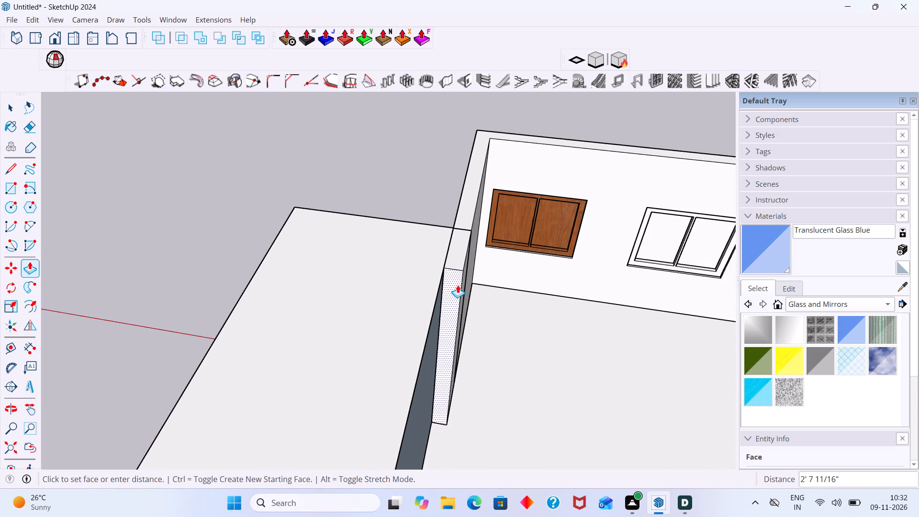
middle_click_drag(457, 283, 452, 178, "shift")
scroll(424, 238, "down", 10)
middle_click_drag(414, 294, 443, 138)
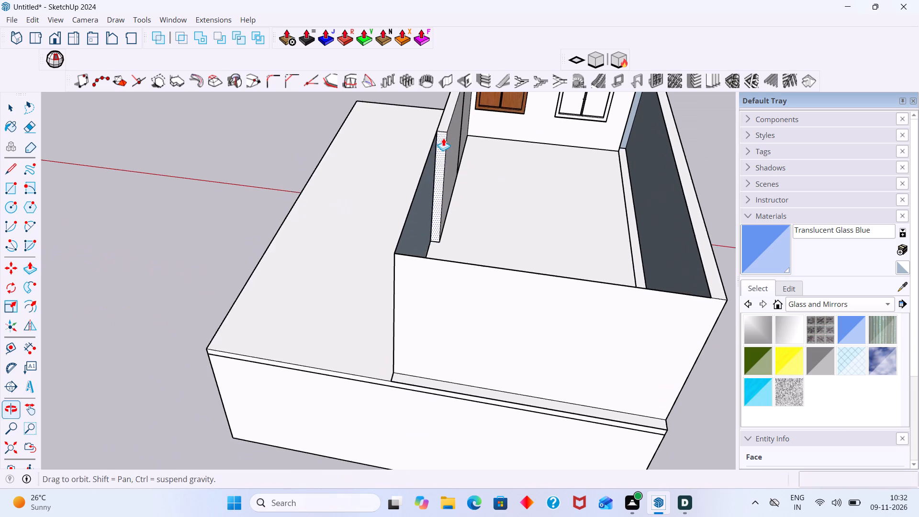
middle_click_drag(443, 138, 442, 138)
middle_click_drag(429, 248, 325, 332)
middle_click_drag(271, 366, 216, 328)
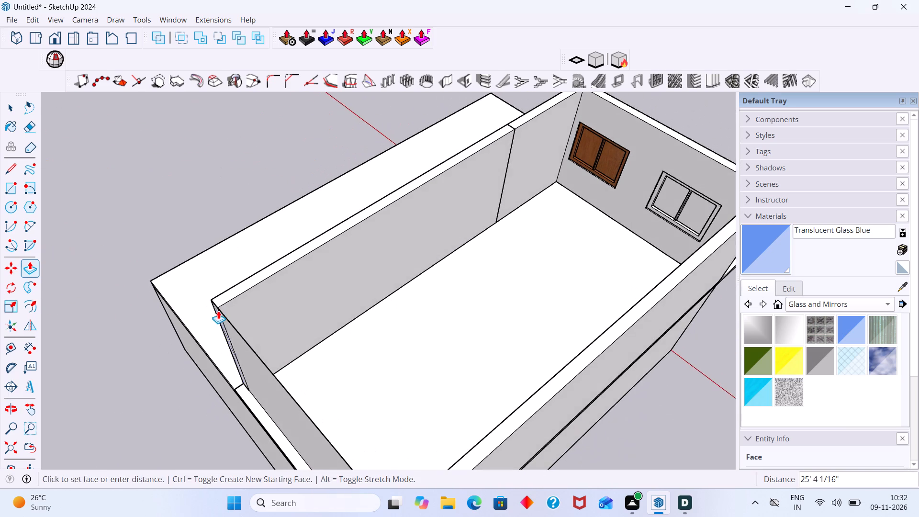
left_click(213, 301)
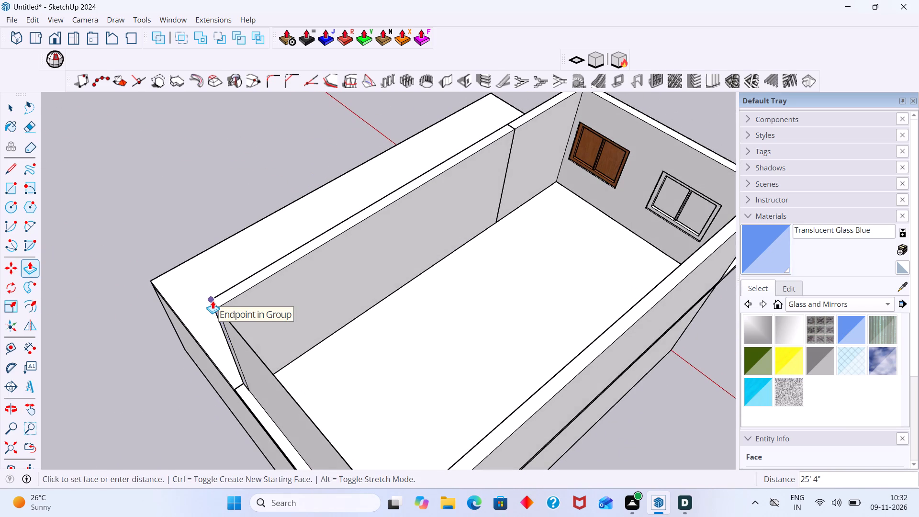
key("space")
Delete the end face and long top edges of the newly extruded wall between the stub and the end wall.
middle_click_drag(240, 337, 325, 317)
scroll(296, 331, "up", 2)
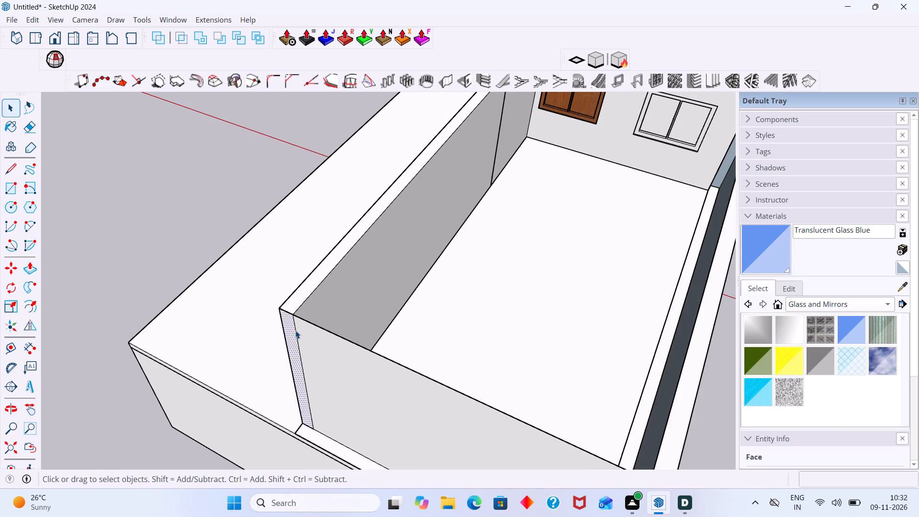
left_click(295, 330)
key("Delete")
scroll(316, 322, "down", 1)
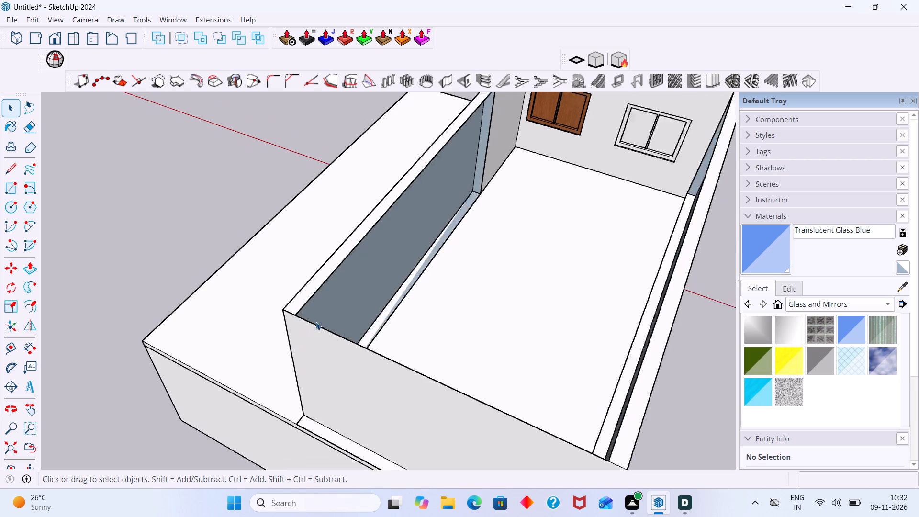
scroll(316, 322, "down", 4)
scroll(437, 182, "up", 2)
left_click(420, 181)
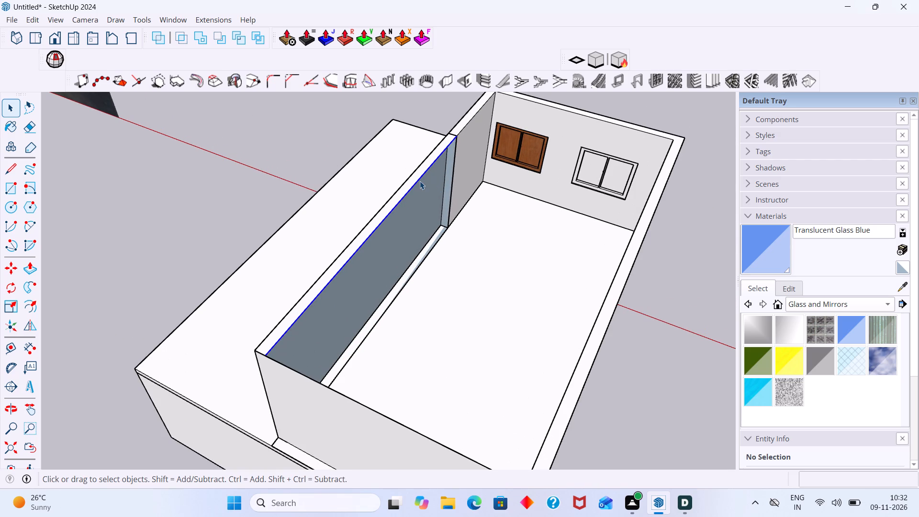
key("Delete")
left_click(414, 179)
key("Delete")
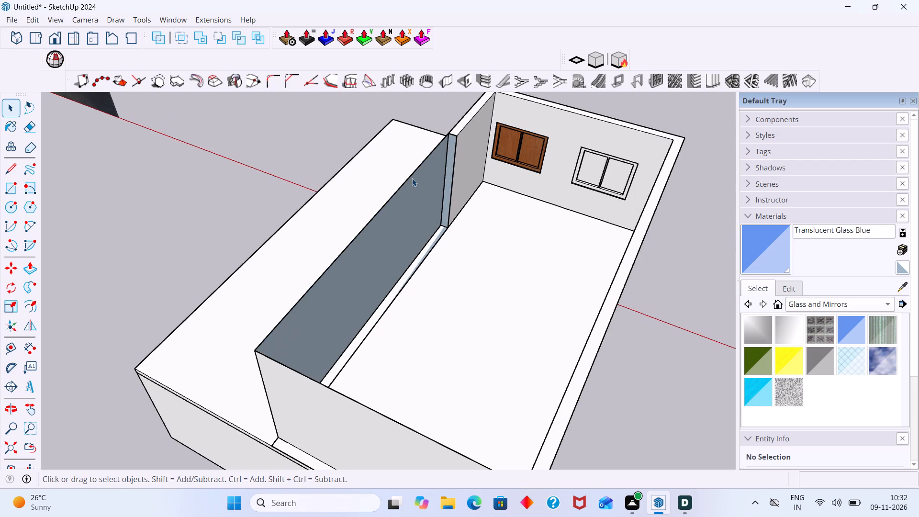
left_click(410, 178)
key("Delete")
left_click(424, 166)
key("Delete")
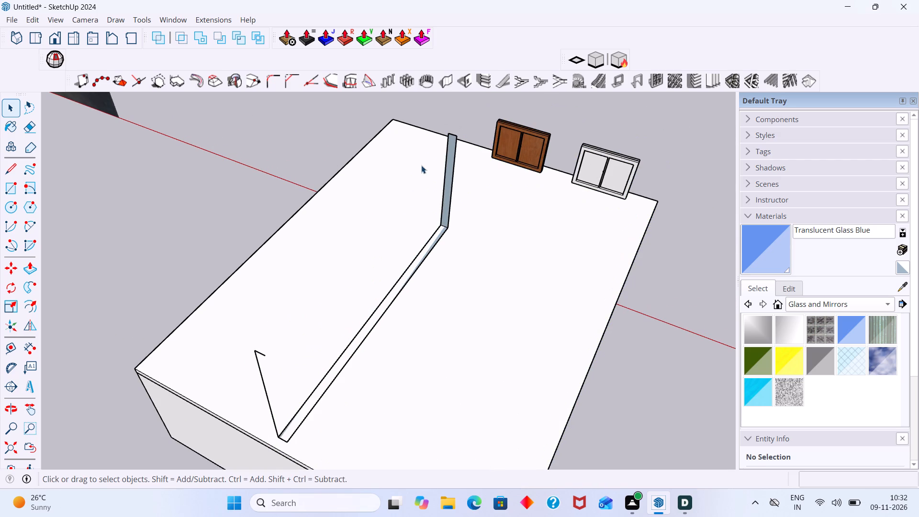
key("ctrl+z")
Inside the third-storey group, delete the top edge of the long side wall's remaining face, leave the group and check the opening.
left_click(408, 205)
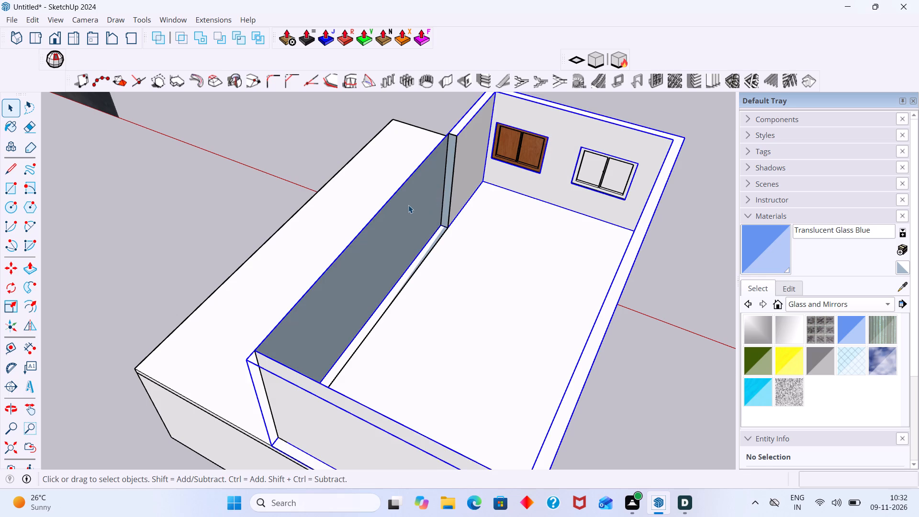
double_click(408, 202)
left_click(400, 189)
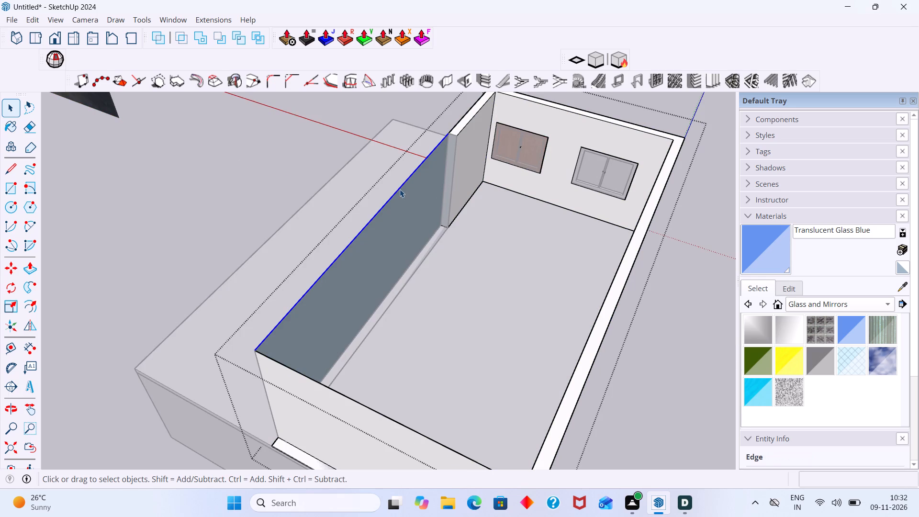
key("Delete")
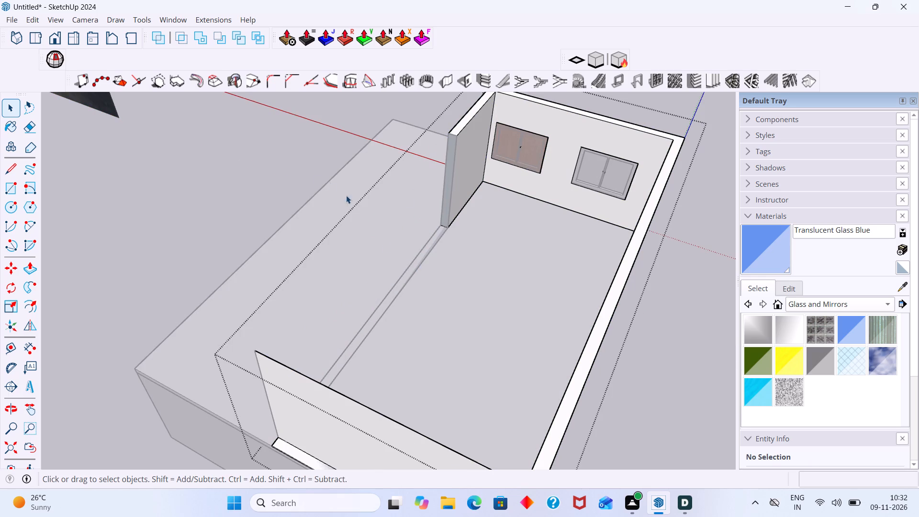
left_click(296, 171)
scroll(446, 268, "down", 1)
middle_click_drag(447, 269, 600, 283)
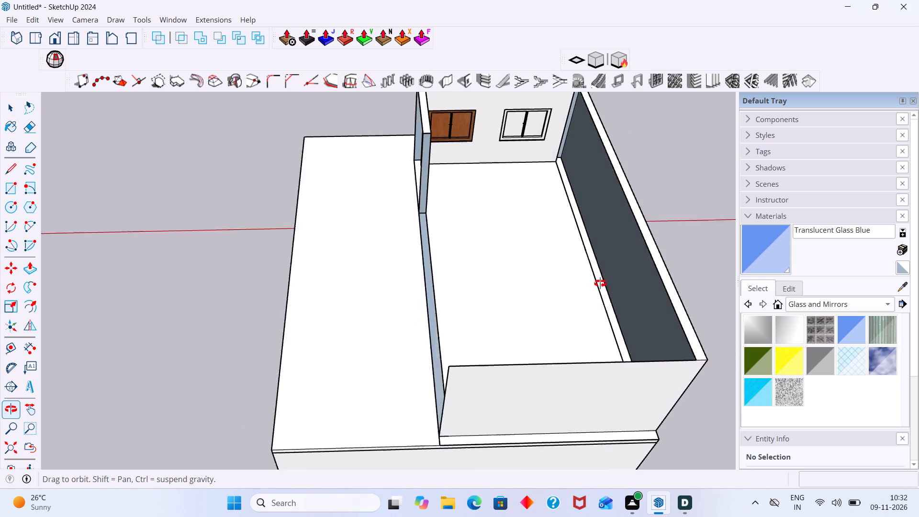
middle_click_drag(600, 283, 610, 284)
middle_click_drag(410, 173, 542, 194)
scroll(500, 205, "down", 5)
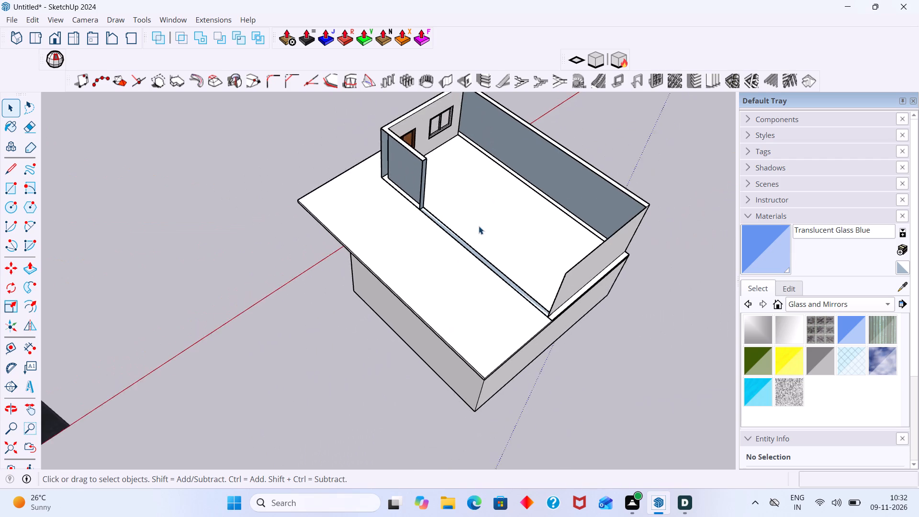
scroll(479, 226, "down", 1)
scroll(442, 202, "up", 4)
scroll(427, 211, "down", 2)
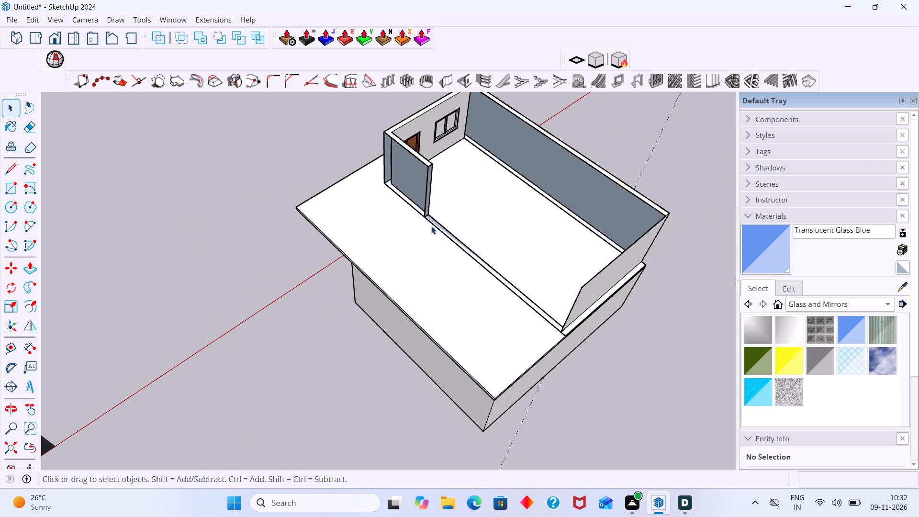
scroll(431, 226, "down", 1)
Undo the side wall deletions, the 25' 4" extrusion and earlier end-wall edits, redo the last two undone changes, and leave the third-storey group.
key("ctrl+z")
key("ctrl+z")
key("ctrl+z")
key("ctrl+z")
key("ctrl+z")
key("ctrl+z")
key("ctrl+z")
key("ctrl+z")
key("ctrl+z")
key("ctrl+z")
key("ctrl+z")
key("ctrl+z")
key("ctrl+z")
key("ctrl+z")
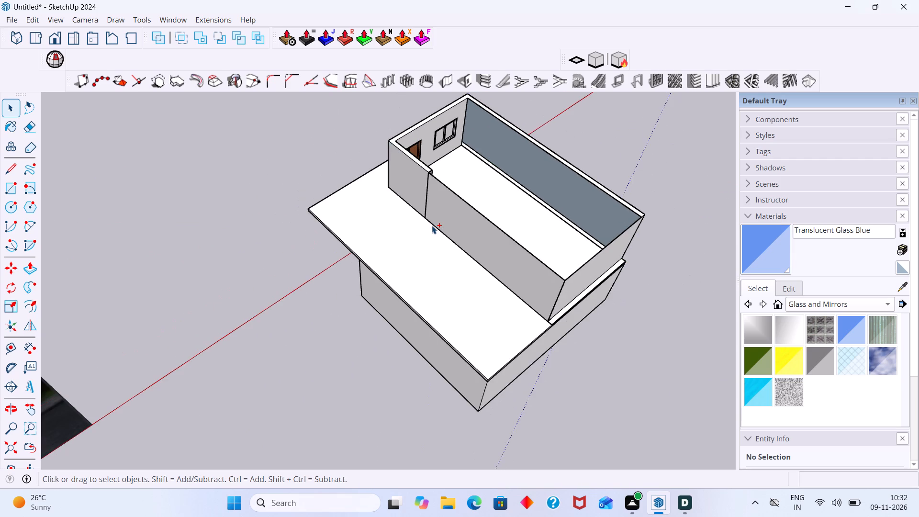
key("ctrl+z")
key("ctrl+z")
key("ctrl+z")
key("ctrl+z")
key("ctrl+z")
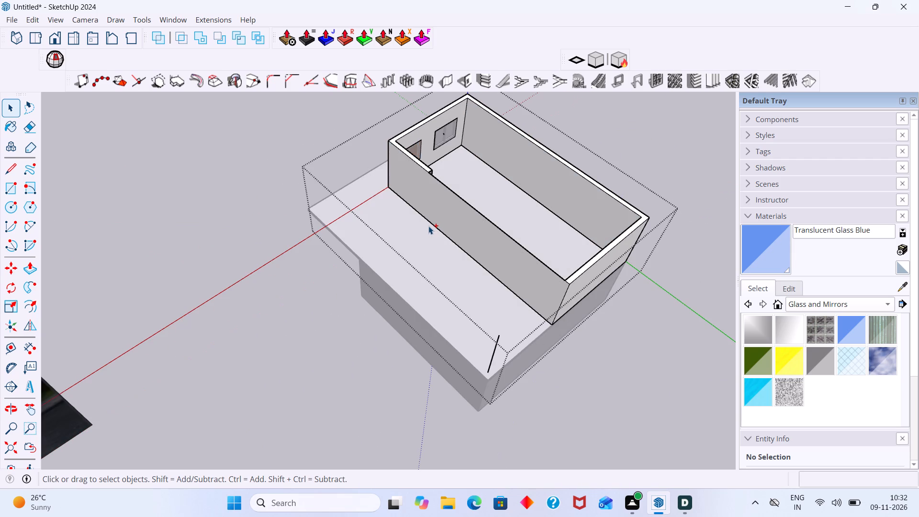
key("ctrl+z")
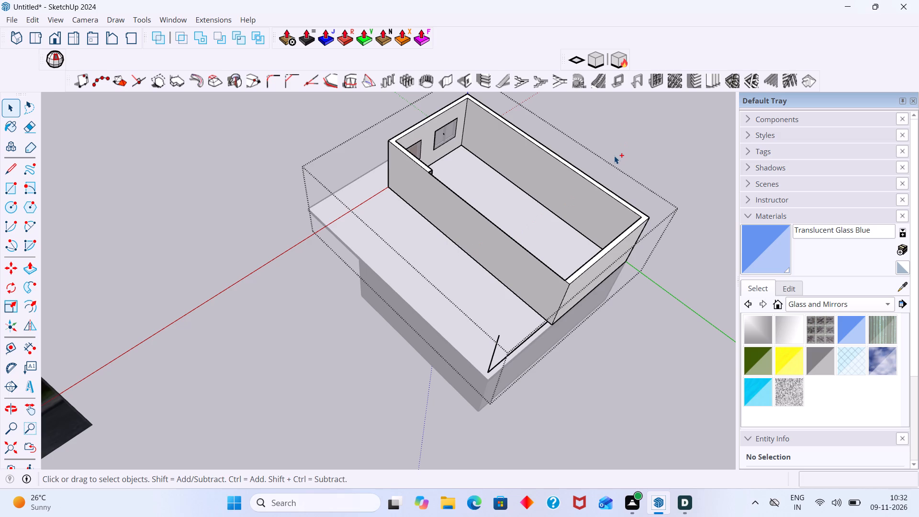
key("ctrl+y")
key("ctrl+y")
left_click(616, 156)
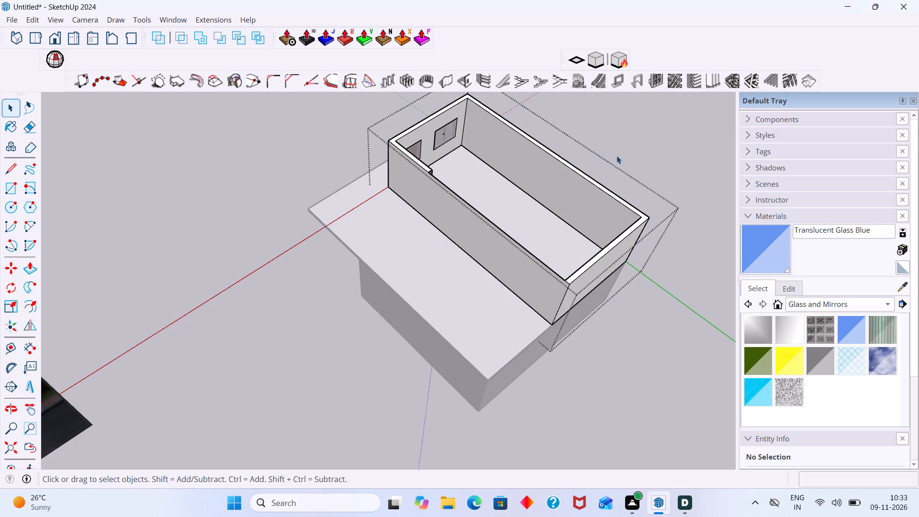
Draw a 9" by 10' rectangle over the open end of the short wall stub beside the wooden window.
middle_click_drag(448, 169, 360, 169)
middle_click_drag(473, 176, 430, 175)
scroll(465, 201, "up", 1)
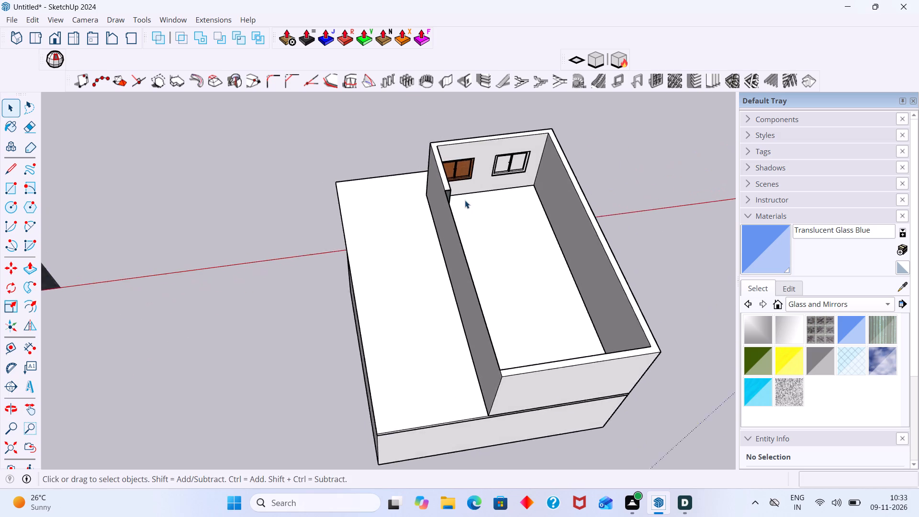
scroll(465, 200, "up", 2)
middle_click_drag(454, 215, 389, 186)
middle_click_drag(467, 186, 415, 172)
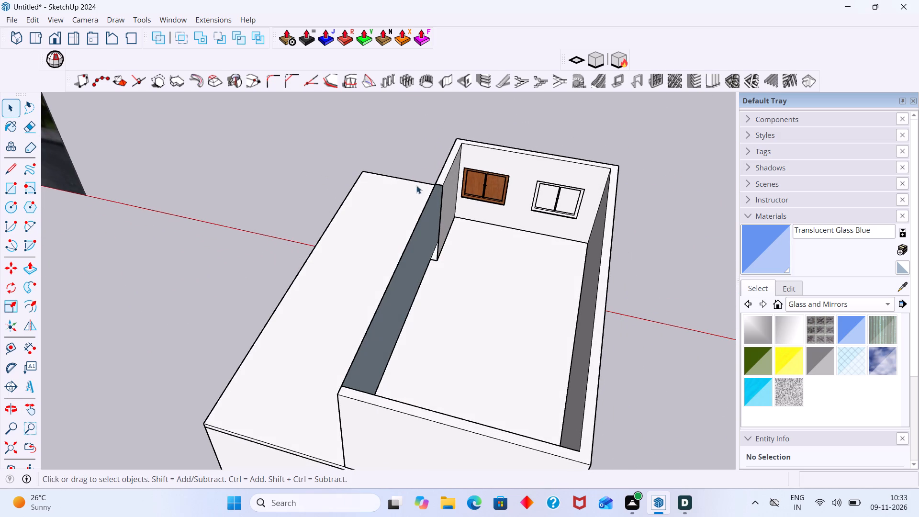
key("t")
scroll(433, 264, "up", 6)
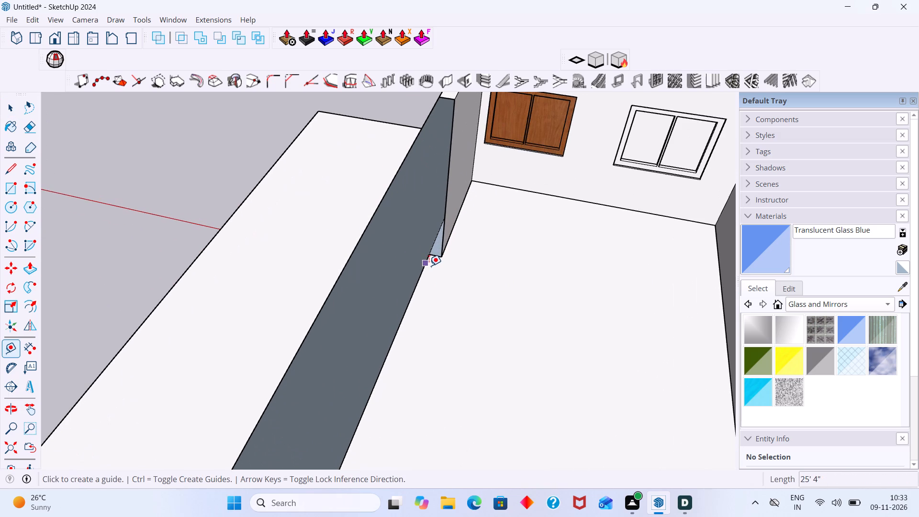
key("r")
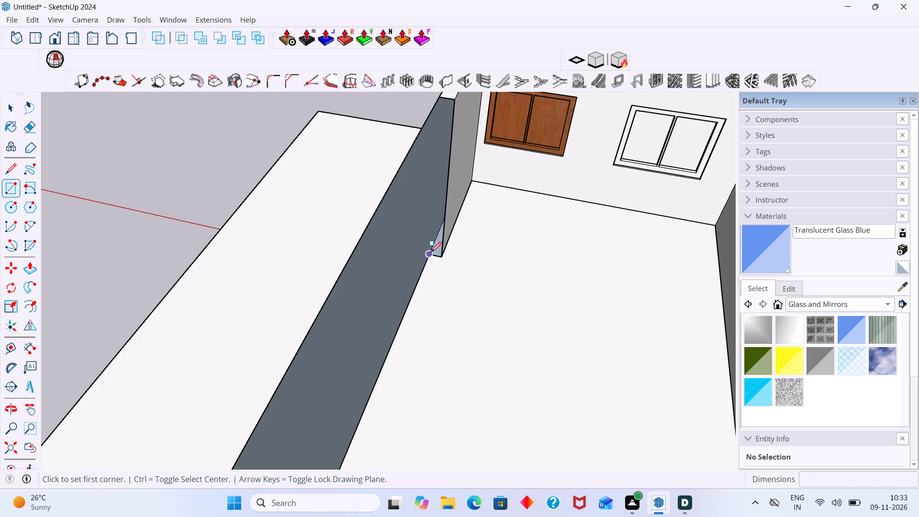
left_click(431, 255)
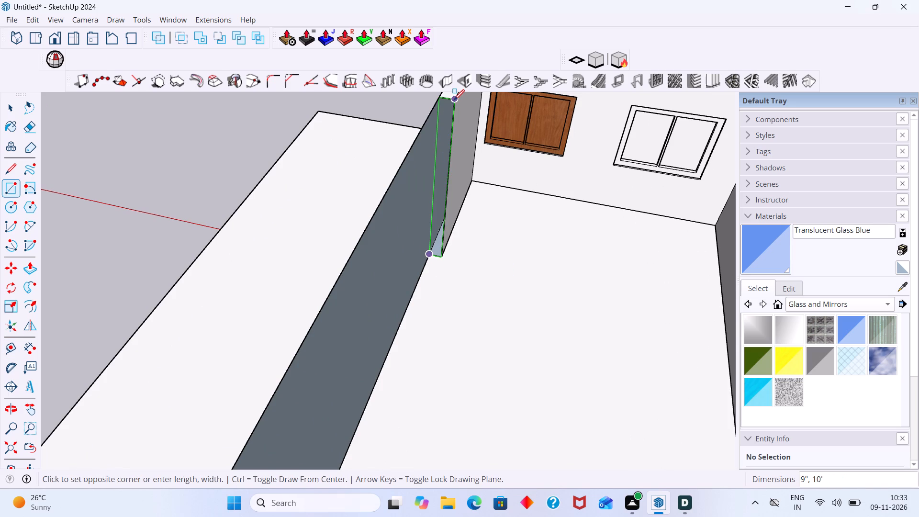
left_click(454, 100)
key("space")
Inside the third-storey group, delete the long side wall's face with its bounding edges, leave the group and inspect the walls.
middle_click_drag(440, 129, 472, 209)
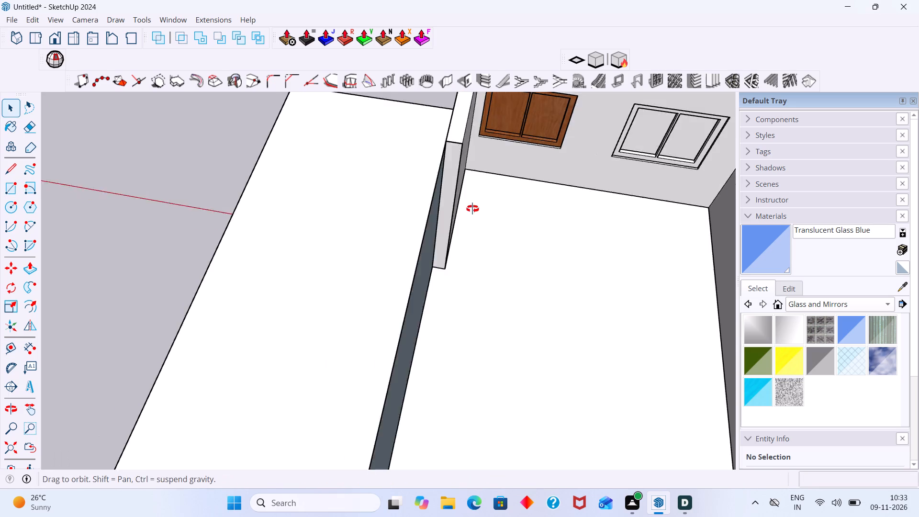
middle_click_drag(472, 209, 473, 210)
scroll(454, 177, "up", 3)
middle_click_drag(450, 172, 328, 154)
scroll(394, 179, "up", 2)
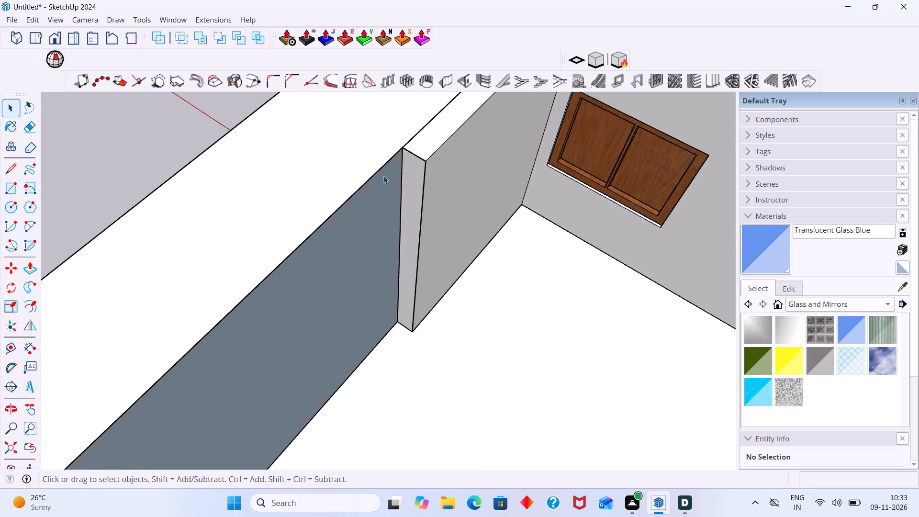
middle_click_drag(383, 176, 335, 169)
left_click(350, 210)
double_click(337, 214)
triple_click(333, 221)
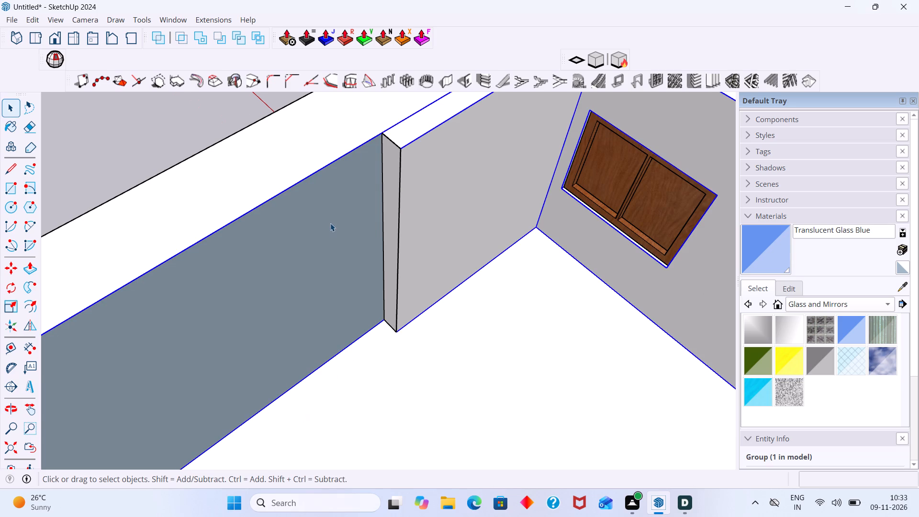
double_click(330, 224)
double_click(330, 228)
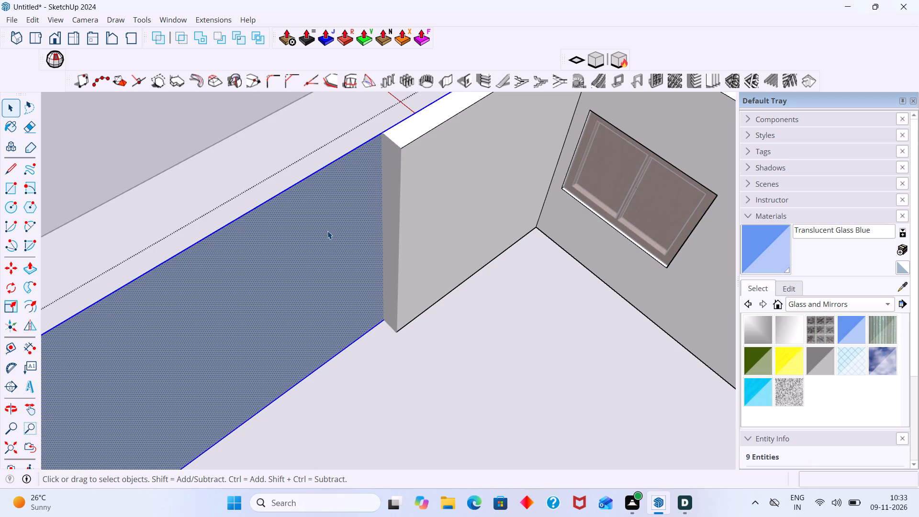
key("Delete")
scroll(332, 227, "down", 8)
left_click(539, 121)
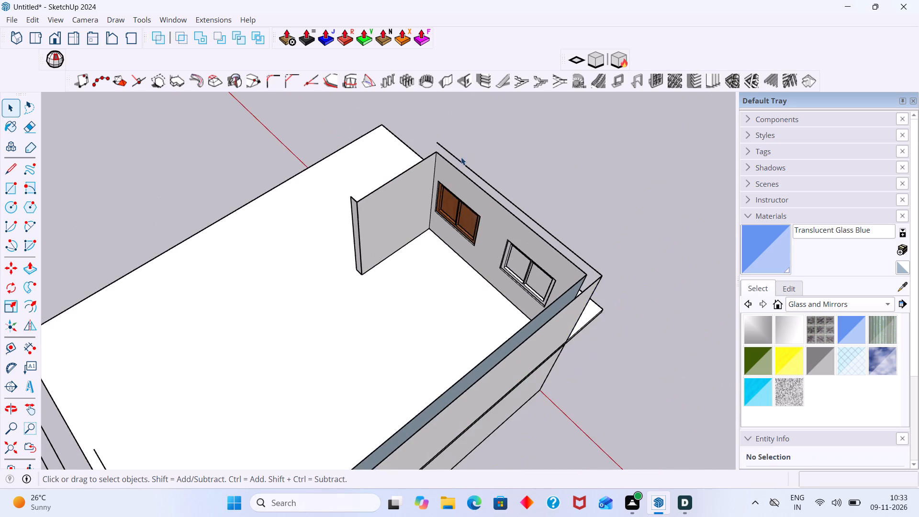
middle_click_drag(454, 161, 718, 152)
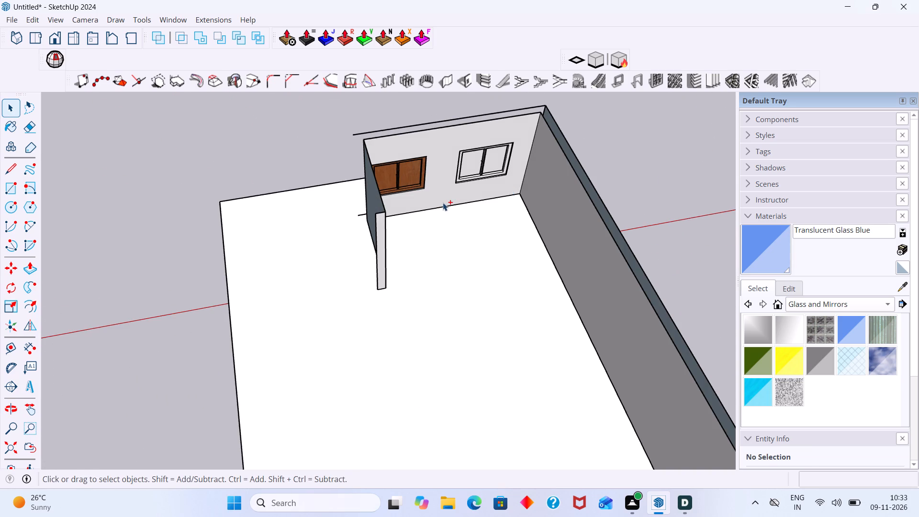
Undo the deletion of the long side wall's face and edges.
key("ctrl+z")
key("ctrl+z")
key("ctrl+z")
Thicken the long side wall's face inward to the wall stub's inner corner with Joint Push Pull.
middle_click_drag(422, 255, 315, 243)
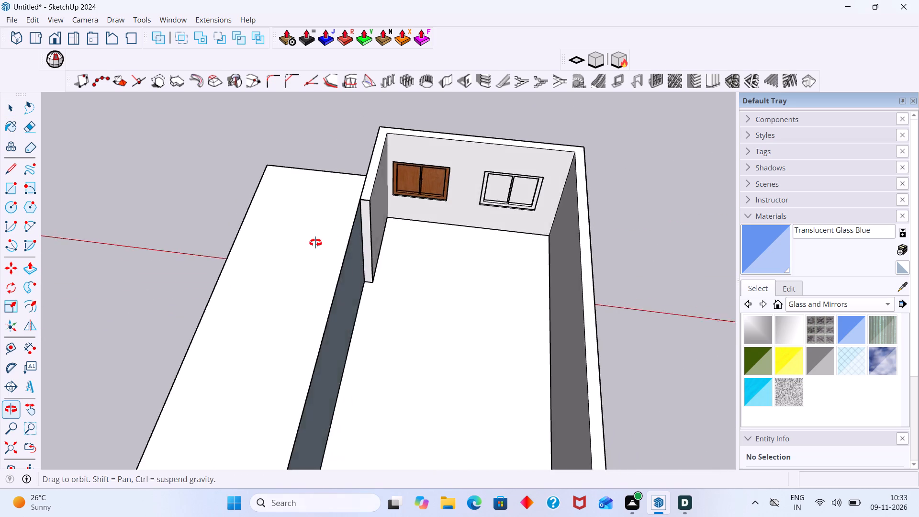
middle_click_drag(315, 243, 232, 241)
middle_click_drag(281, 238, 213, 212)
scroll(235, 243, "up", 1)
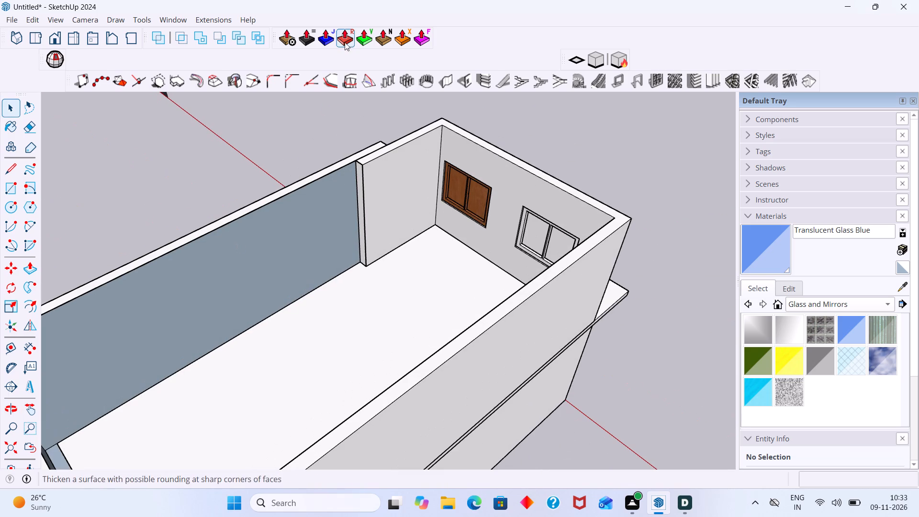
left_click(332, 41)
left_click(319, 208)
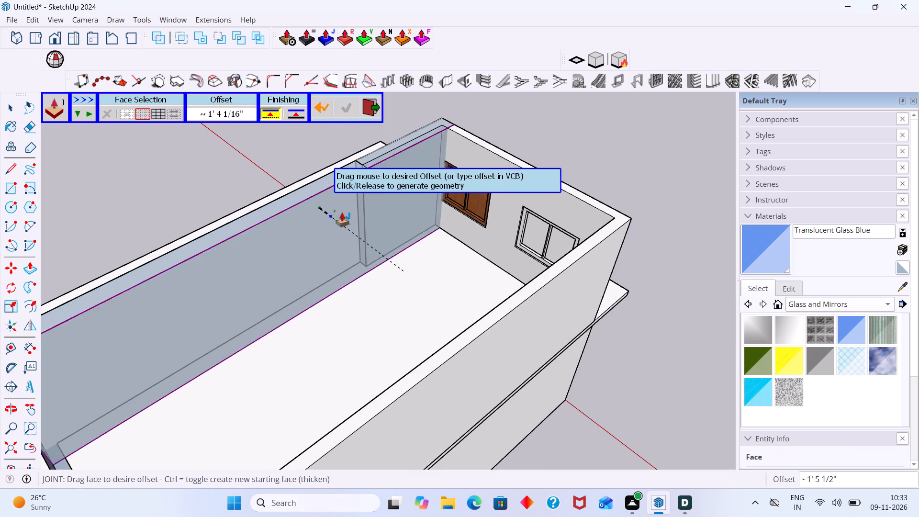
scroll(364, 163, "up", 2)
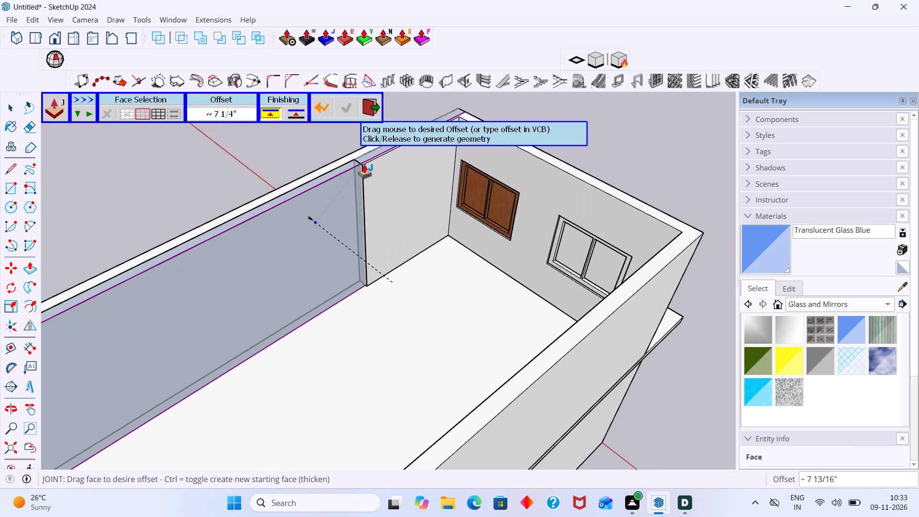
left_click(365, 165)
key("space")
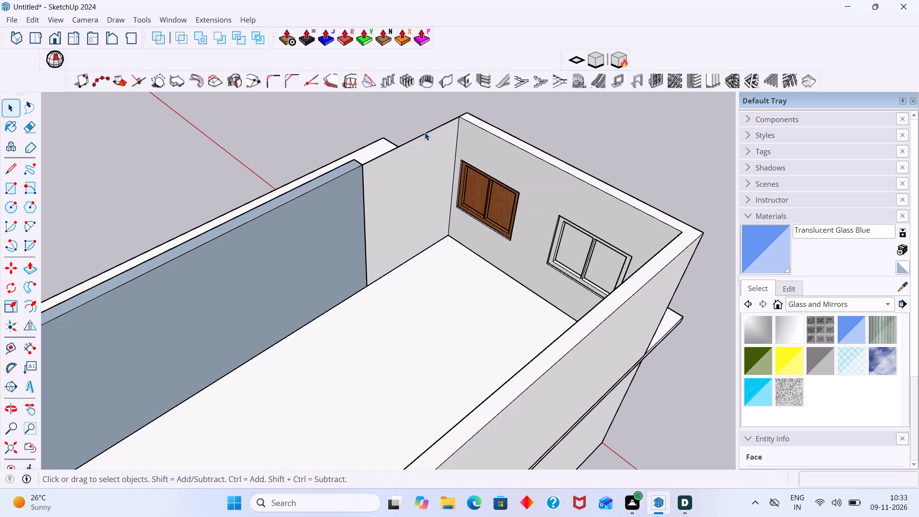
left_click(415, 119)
Undo the upper-storey wall edits back to the full-height walls with the doorway and wooden window in place.
middle_click_drag(402, 160, 755, 148)
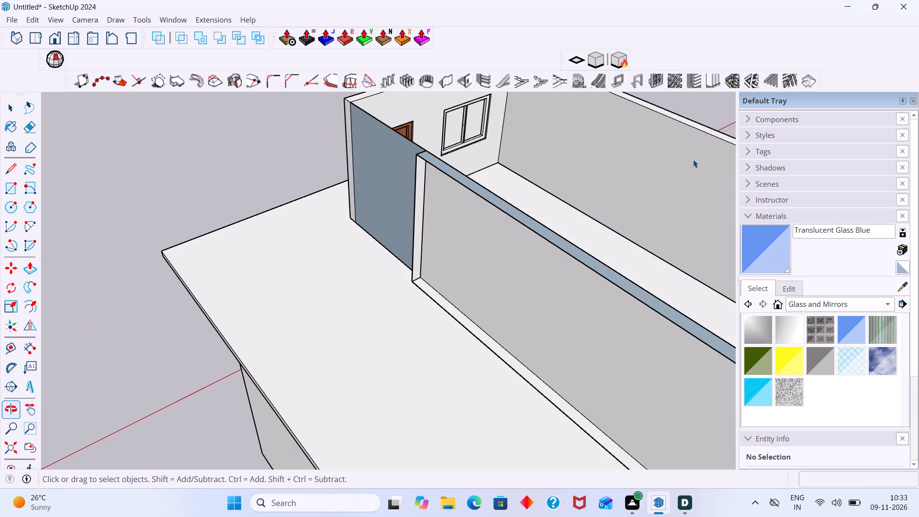
key("ctrl+z")
key("ctrl+z")
key("ctrl+z")
key("ctrl+z")
key("ctrl+z")
key("ctrl+z")
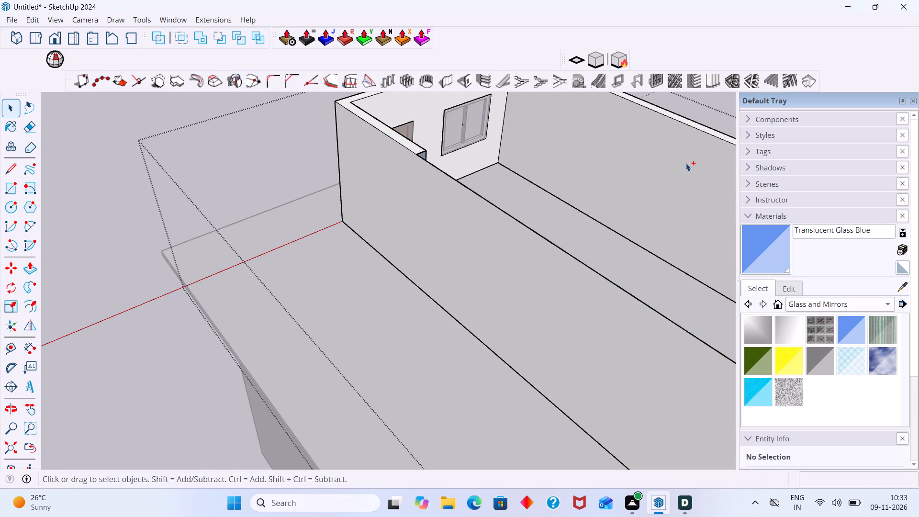
key("ctrl+z")
key("ctrl+z")
key("ctrl+z")
key("ctrl+z")
key("ctrl+z")
key("ctrl+z")
key("ctrl+z")
key("ctrl+z")
key("ctrl+z")
key("ctrl+z")
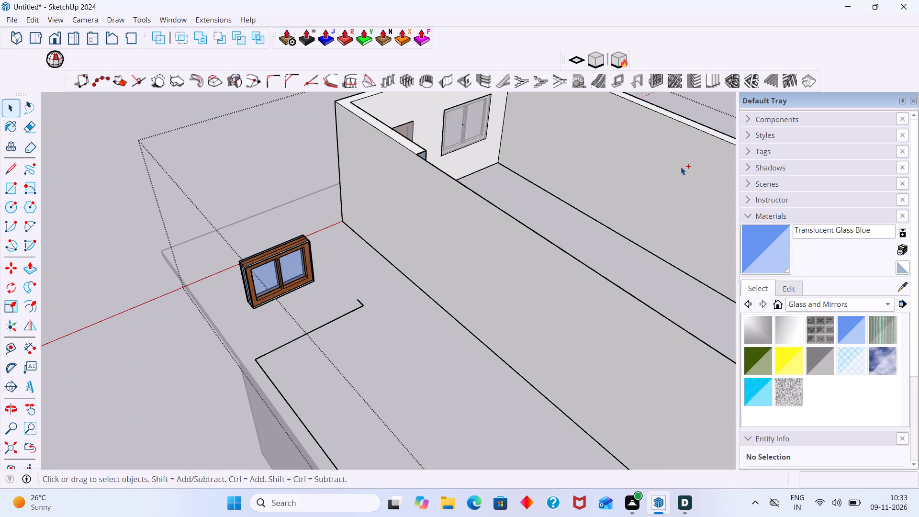
key("ctrl+z")
key("ctrl+z")
key("ctrl+z")
key("ctrl+z")
key("ctrl+z")
key("ctrl+z")
key("ctrl+z")
key("ctrl+z")
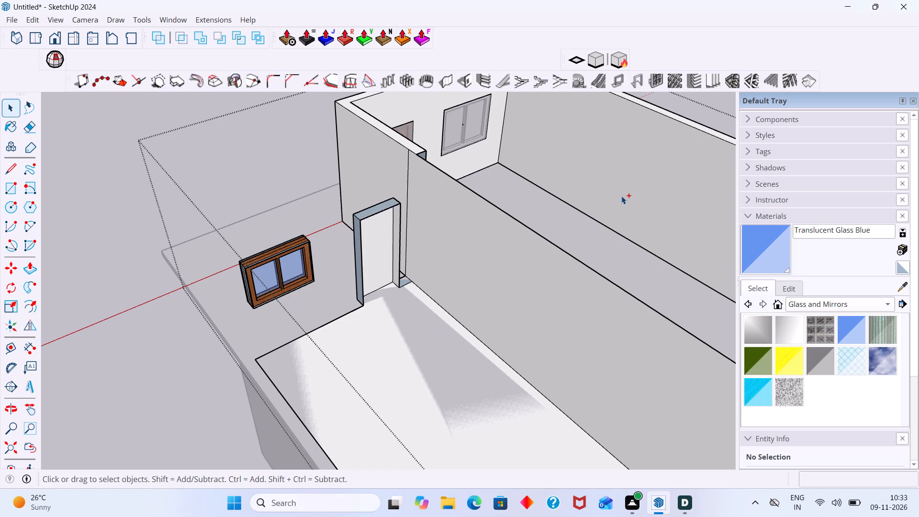
key("ctrl+z")
key("ctrl+z")
key("ctrl+z")
key("ctrl+z")
key("ctrl+z")
key("ctrl+z")
Inspect the upper storey's walls, windows and doorway from the front and from the rear.
scroll(589, 206, "down", 2)
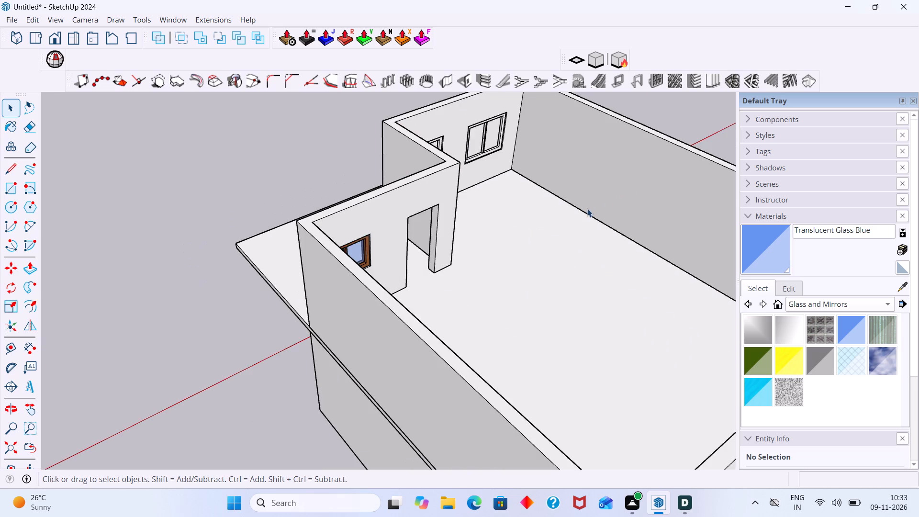
scroll(578, 210, "down", 5)
left_click(592, 141)
middle_click_drag(563, 182, 873, 170)
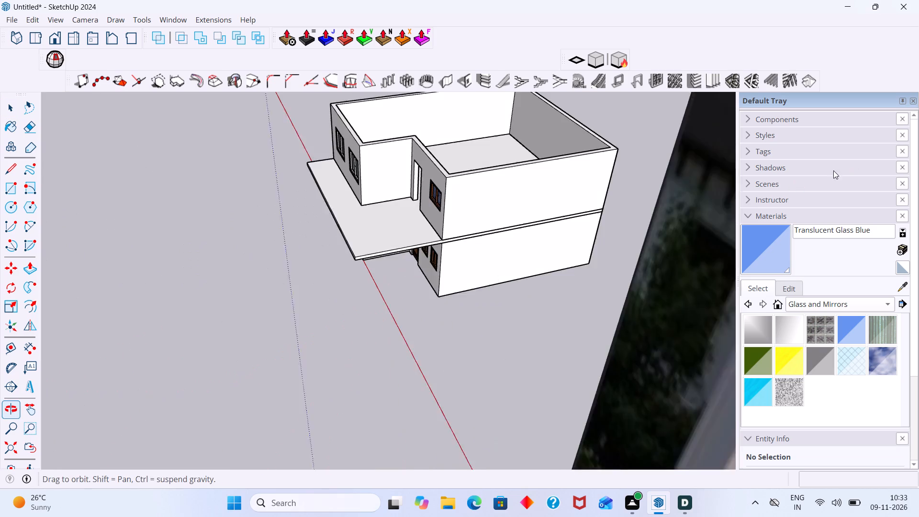
middle_click_drag(398, 166, 570, 143)
scroll(301, 197, "up", 11)
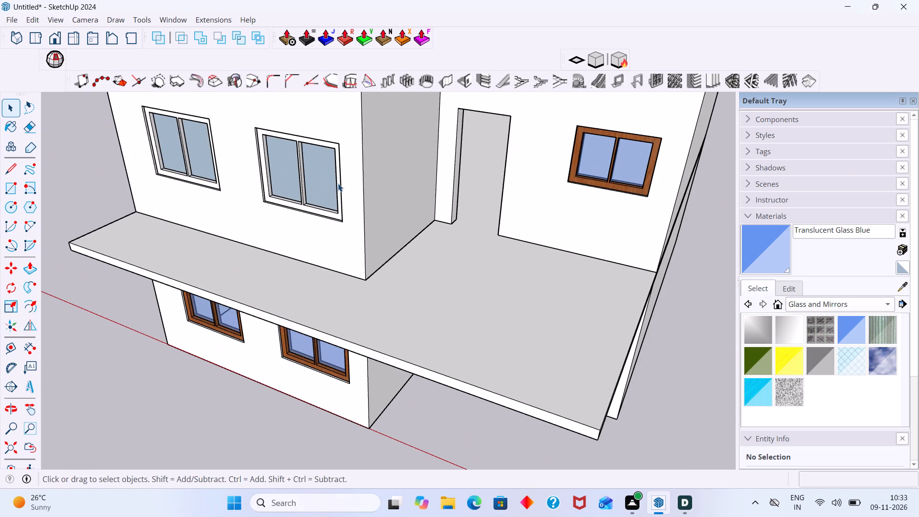
scroll(323, 194, "down", 7)
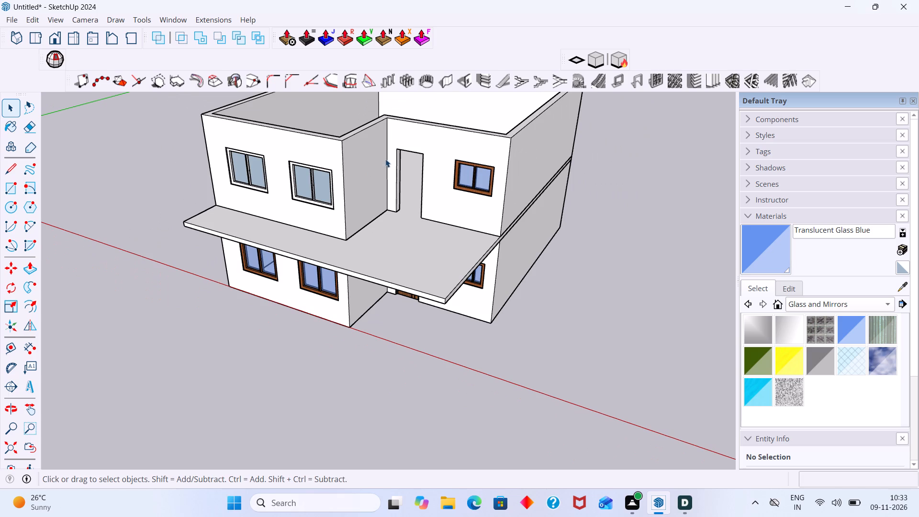
scroll(400, 155, "down", 4)
middle_click_drag(412, 138, 146, 190)
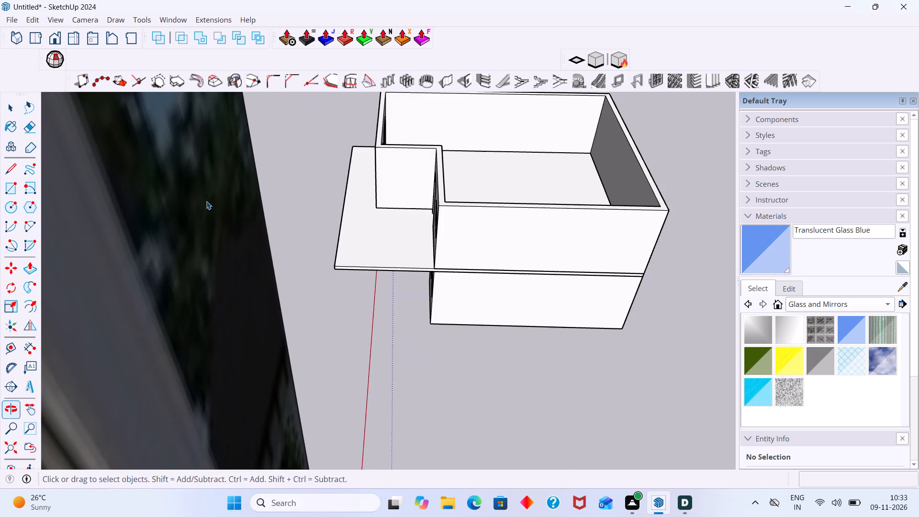
middle_click_drag(533, 169, 295, 146)
scroll(494, 183, "up", 1)
middle_click_drag(459, 183, 411, 198)
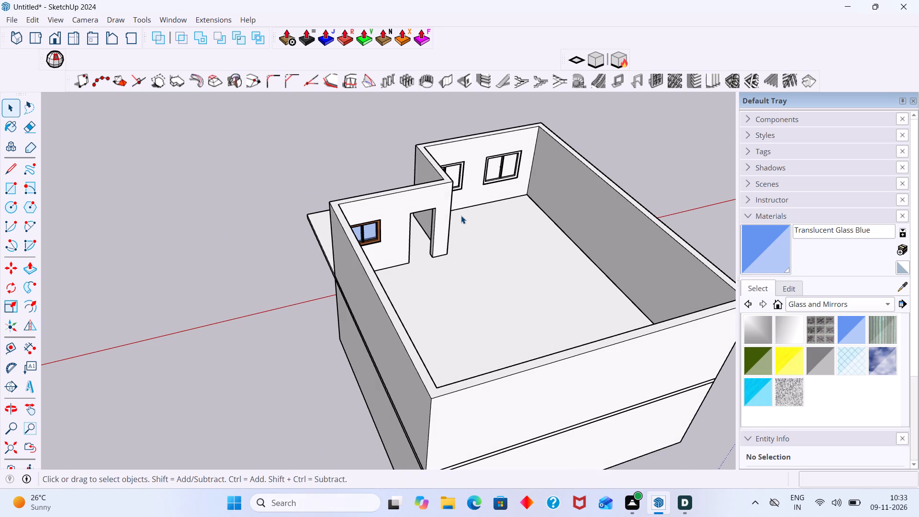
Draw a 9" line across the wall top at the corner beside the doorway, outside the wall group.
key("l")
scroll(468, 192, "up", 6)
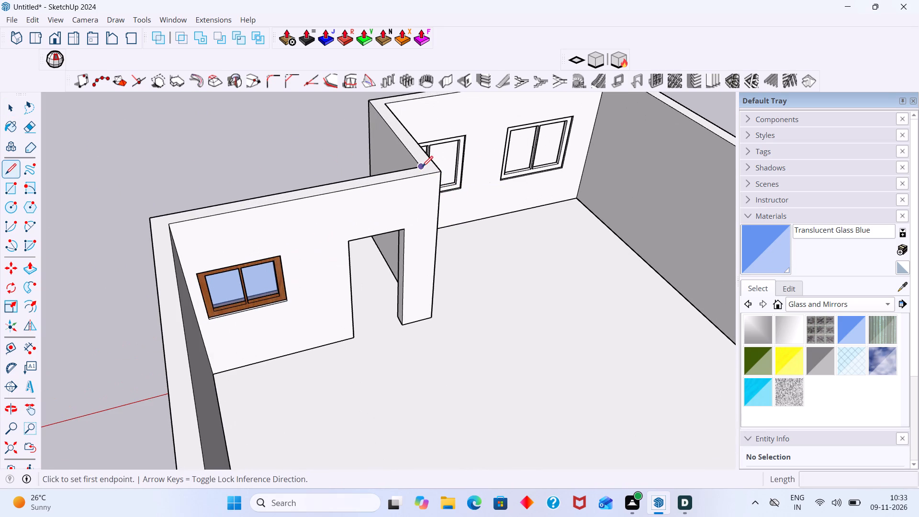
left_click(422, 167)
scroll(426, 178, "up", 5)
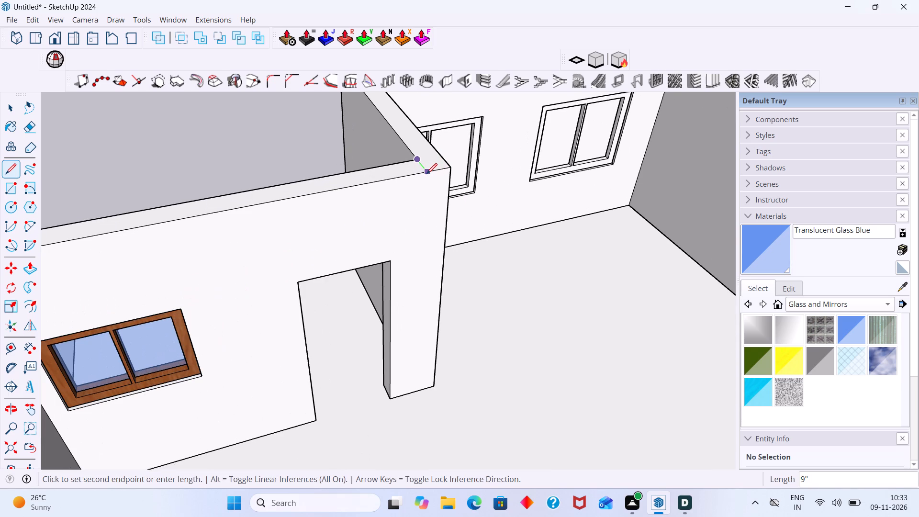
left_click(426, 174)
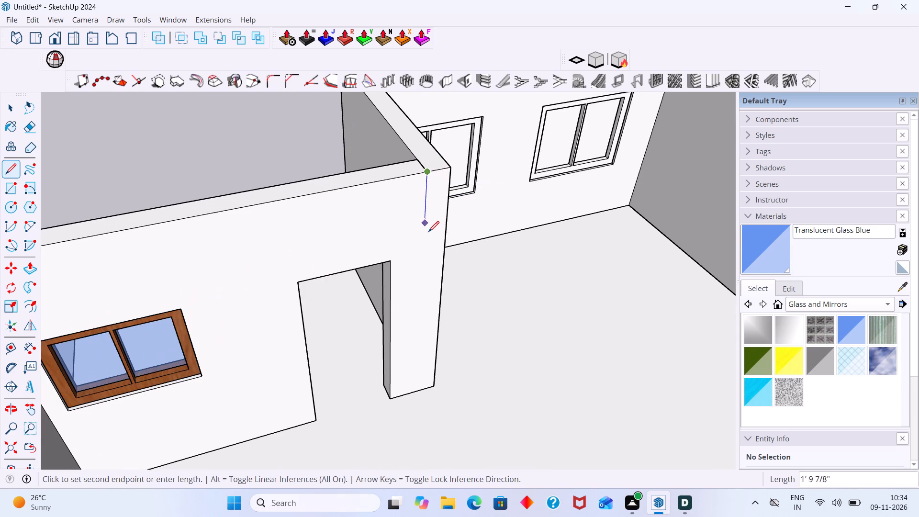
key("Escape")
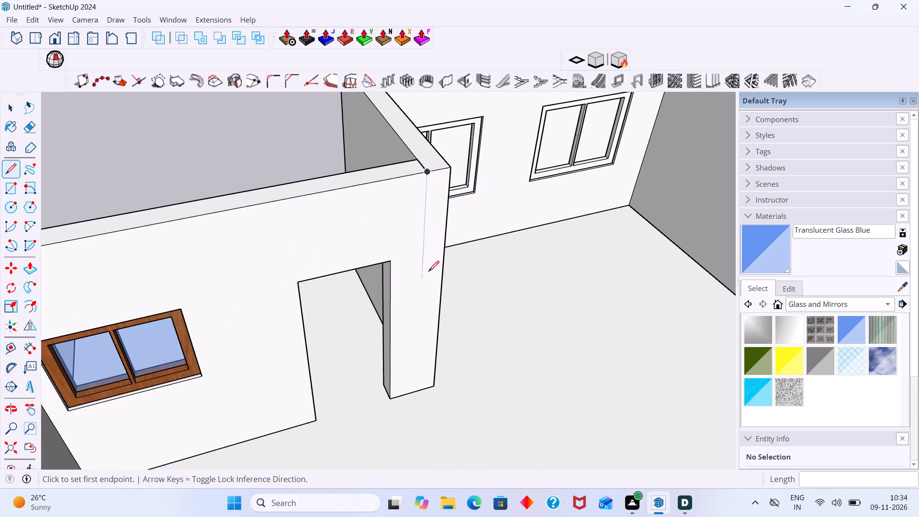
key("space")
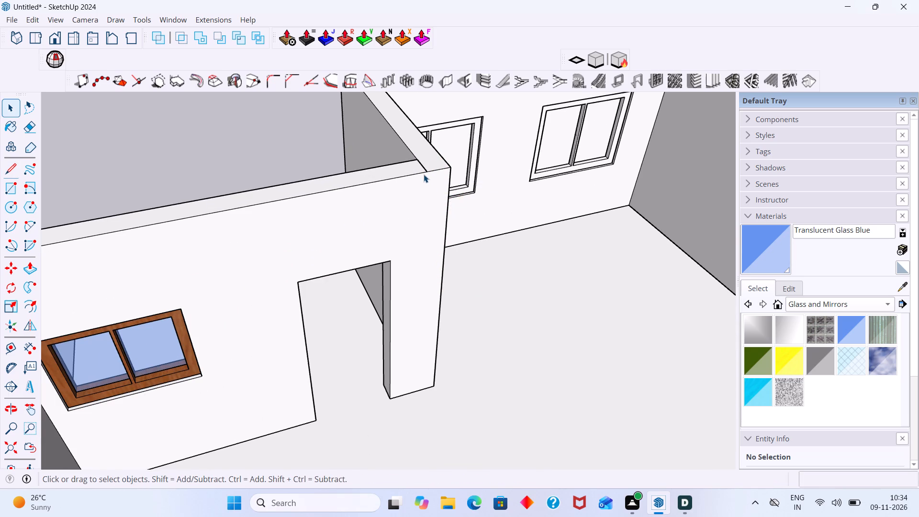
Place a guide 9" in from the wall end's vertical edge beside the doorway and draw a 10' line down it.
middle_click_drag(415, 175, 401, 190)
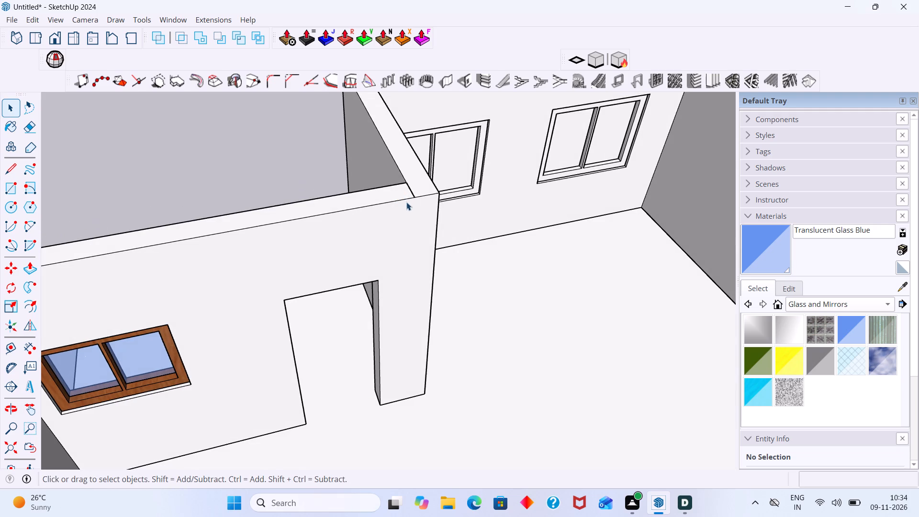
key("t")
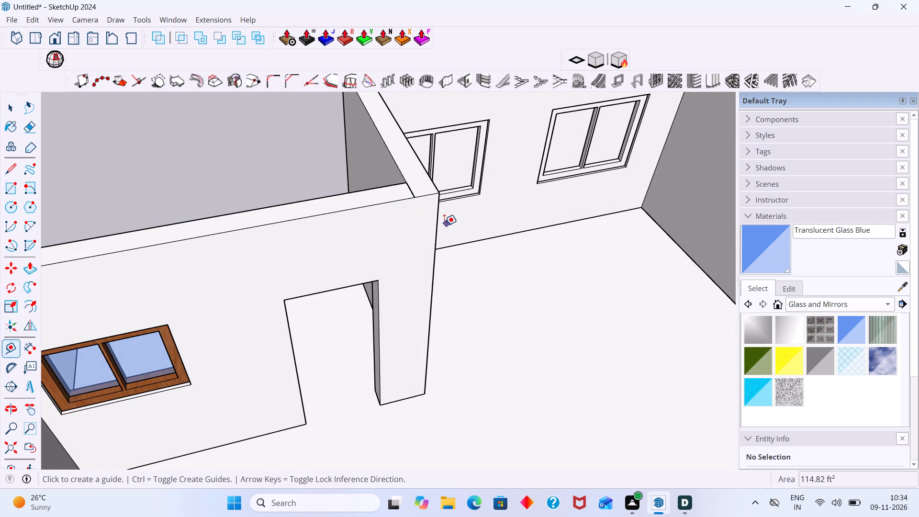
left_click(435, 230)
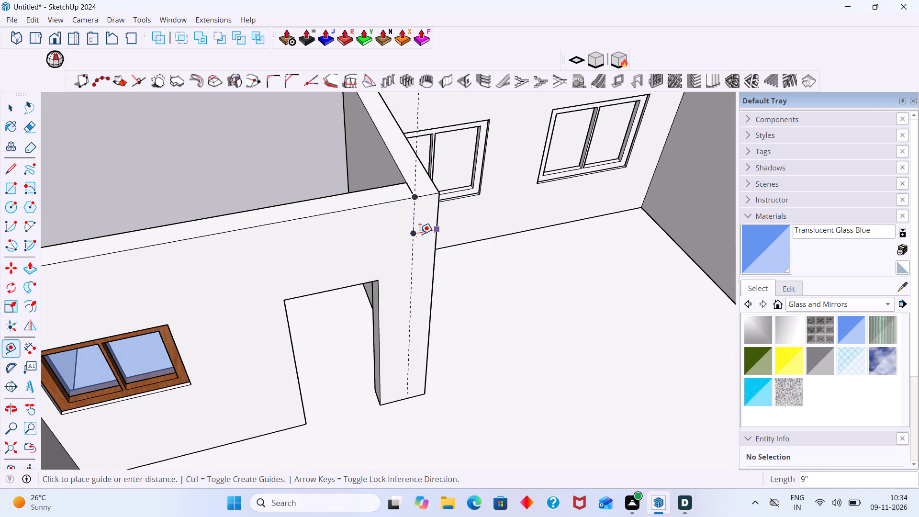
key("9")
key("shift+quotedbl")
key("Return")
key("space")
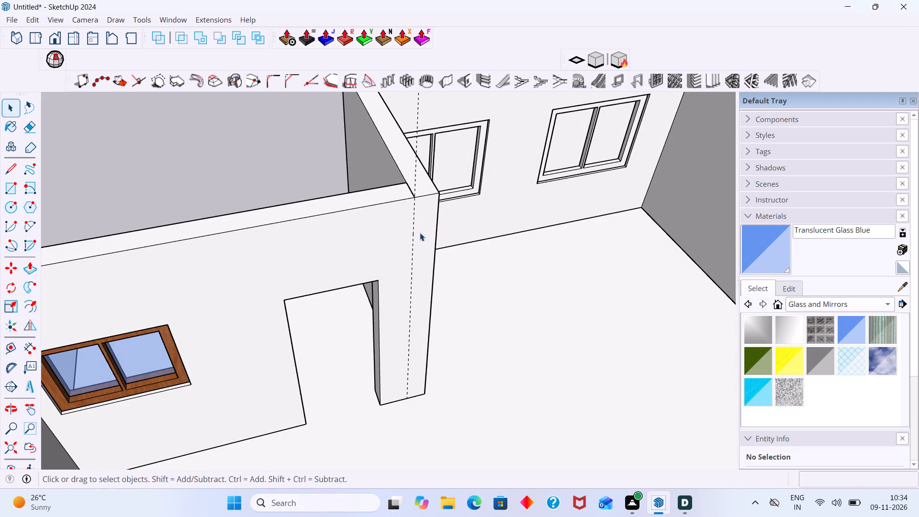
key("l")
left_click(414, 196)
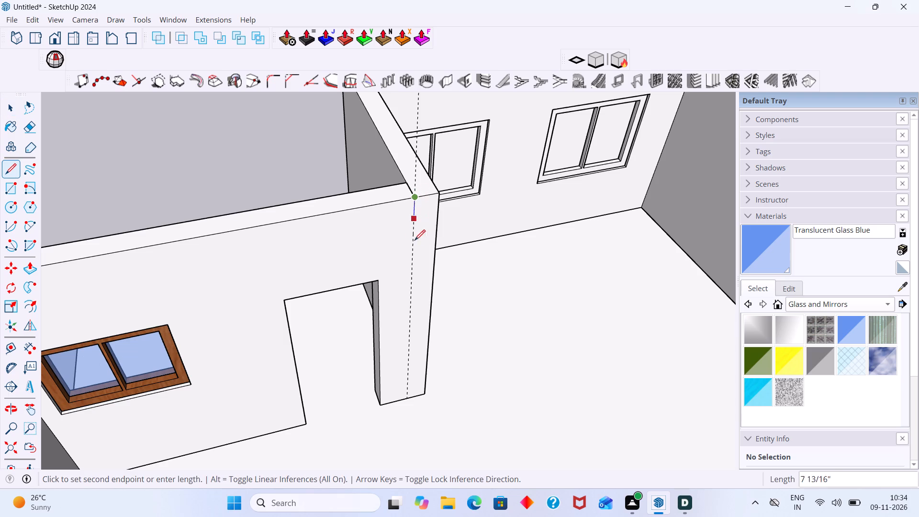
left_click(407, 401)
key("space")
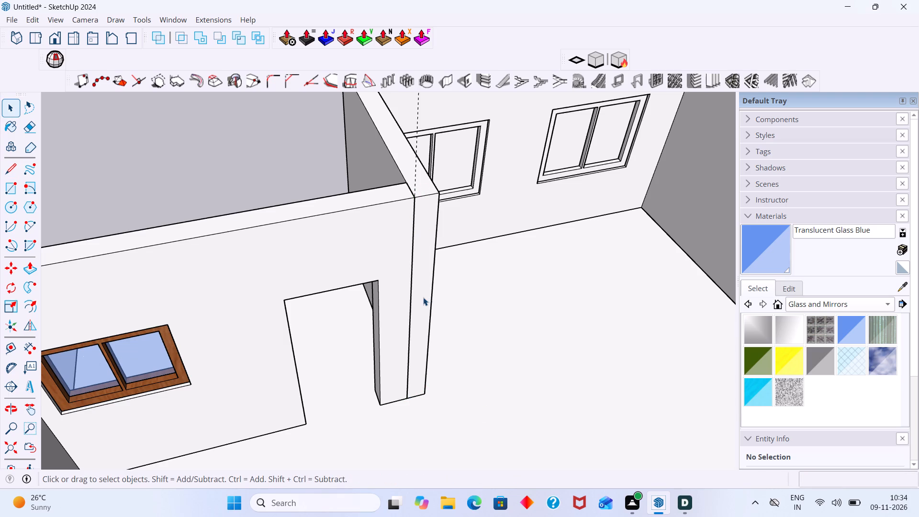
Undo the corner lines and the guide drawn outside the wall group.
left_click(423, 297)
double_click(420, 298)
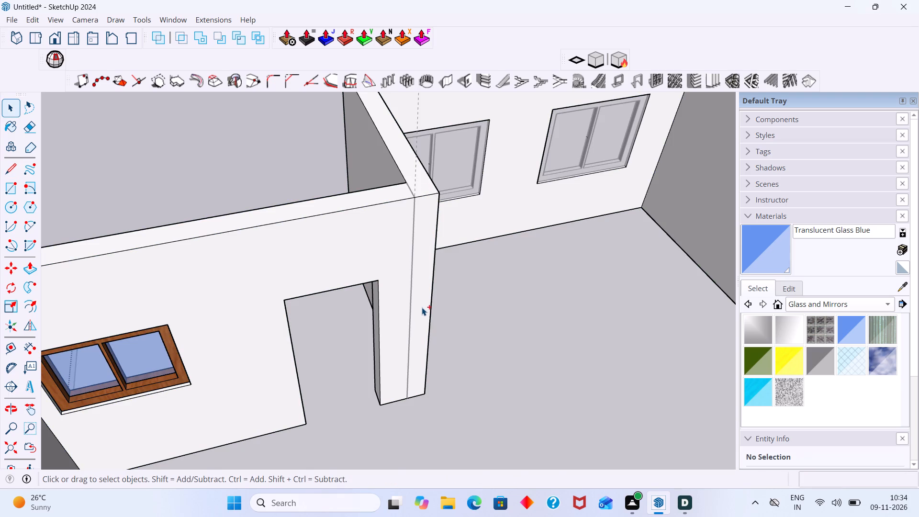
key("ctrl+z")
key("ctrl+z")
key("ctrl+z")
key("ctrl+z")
Inside the wall group, draw a 9" line across the wall-top corner beside the doorway and a 10' vertical line below it.
double_click(418, 313)
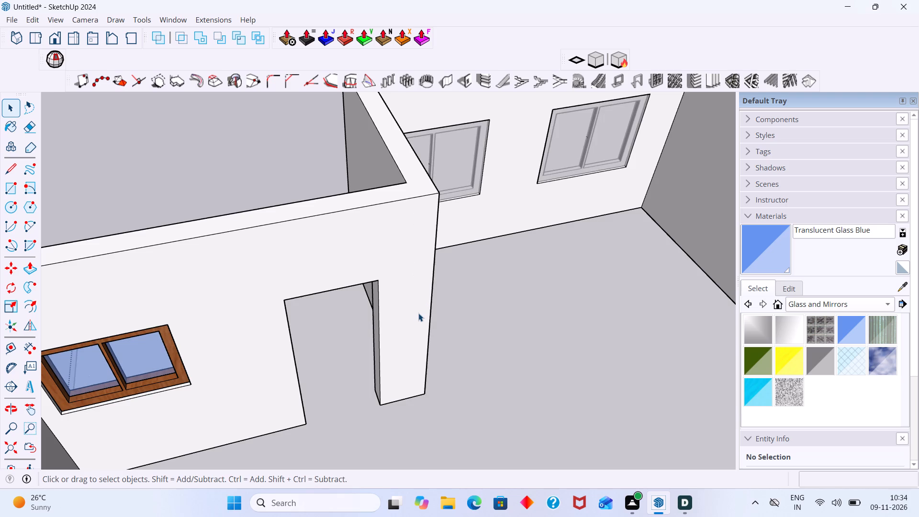
left_click(417, 304)
left_click(417, 303)
left_click(412, 195)
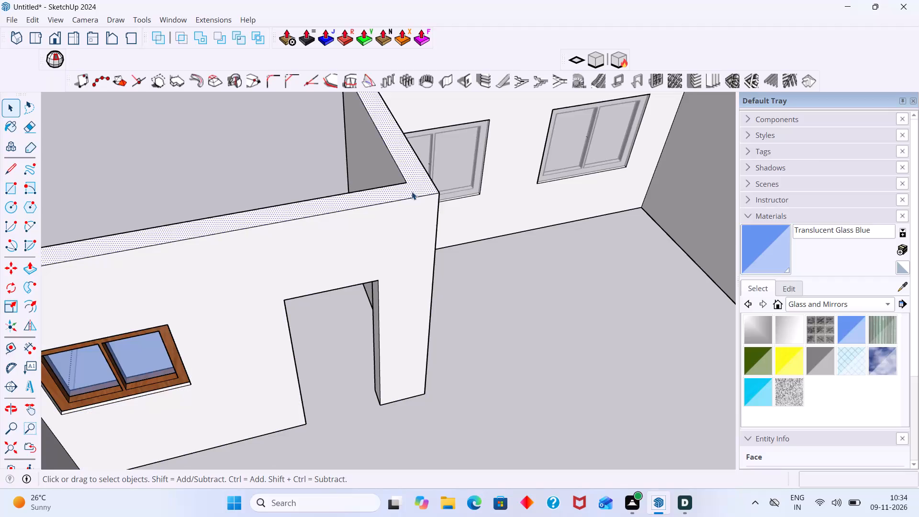
key("l")
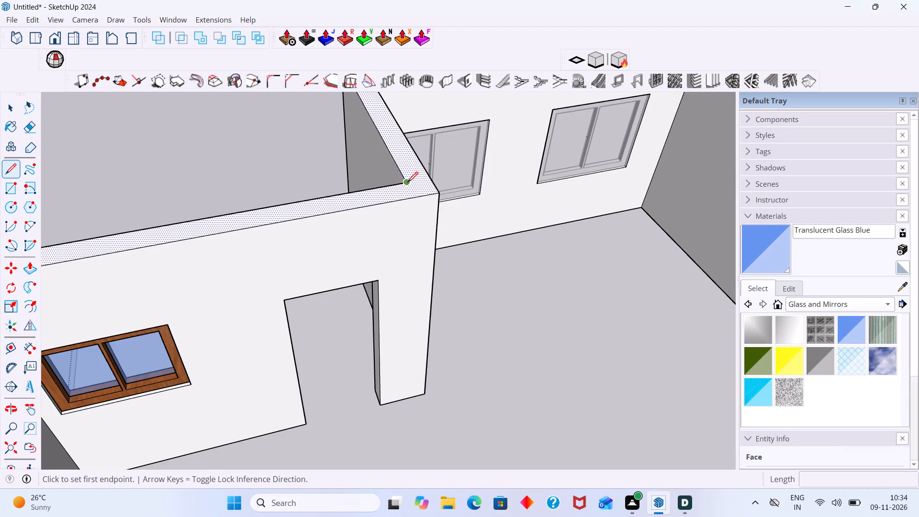
left_click(407, 182)
left_click(415, 199)
left_click(410, 399)
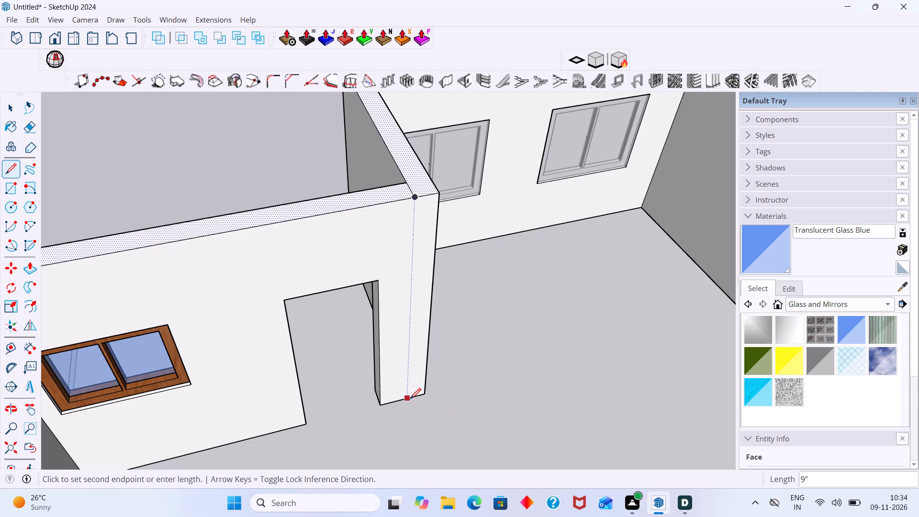
left_click(410, 399)
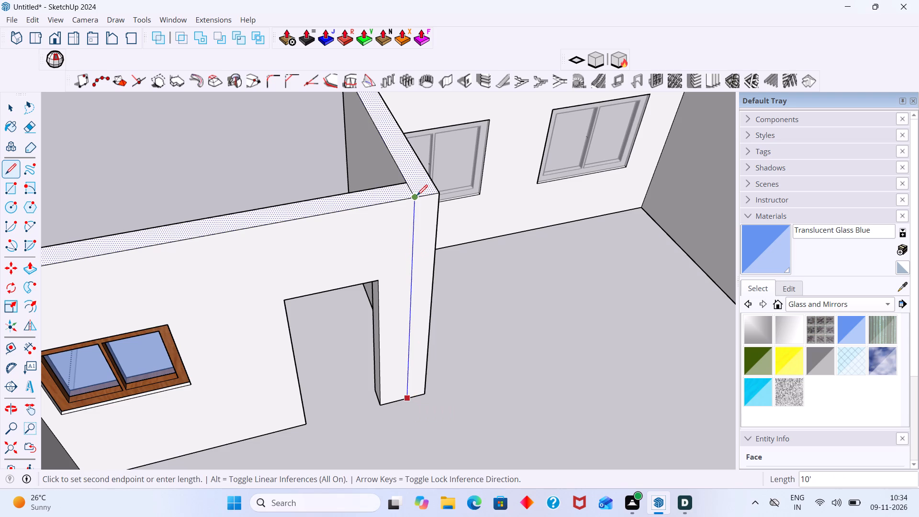
left_click(417, 195)
key("space")
Measure the width of the strip between the new vertical line and the wall end.
key("t")
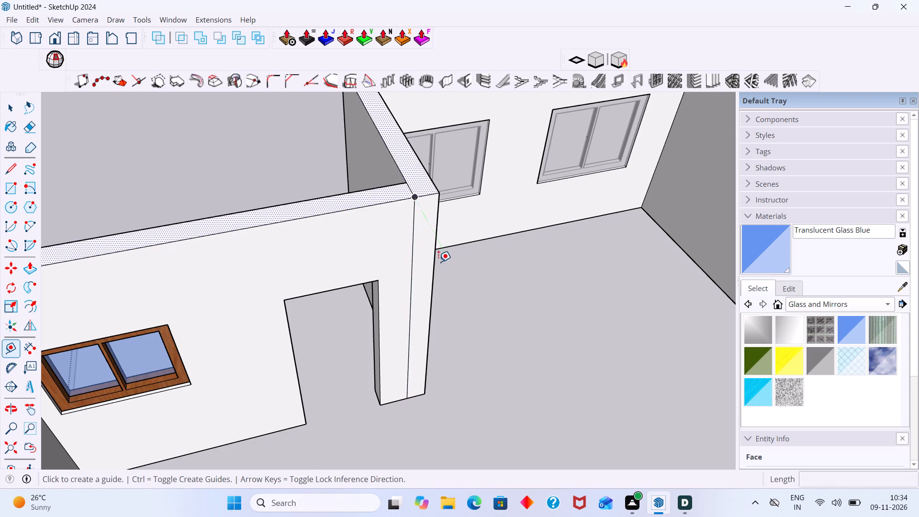
left_click(414, 197)
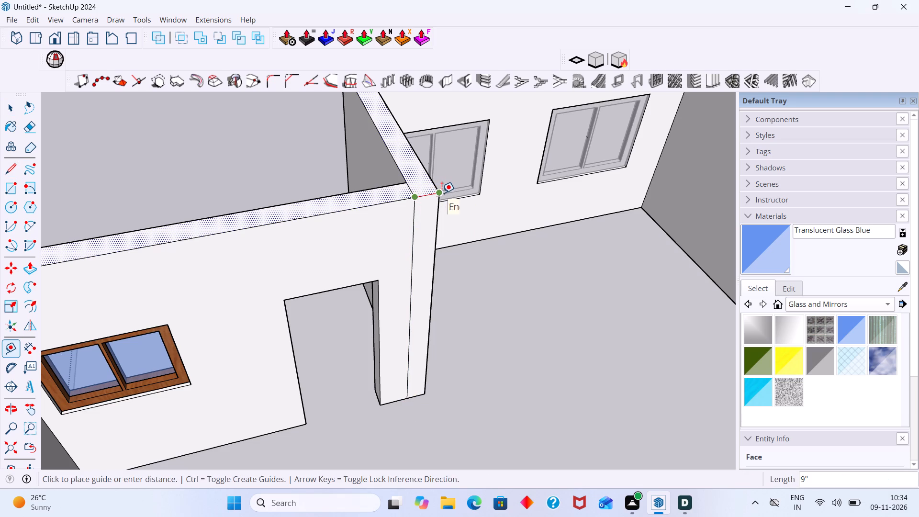
key("space")
Push/Pull the 9" vertical strip beside the doorway 25' 4" out to the opposite outer wall, forming a partition wall.
scroll(420, 254, "down", 3)
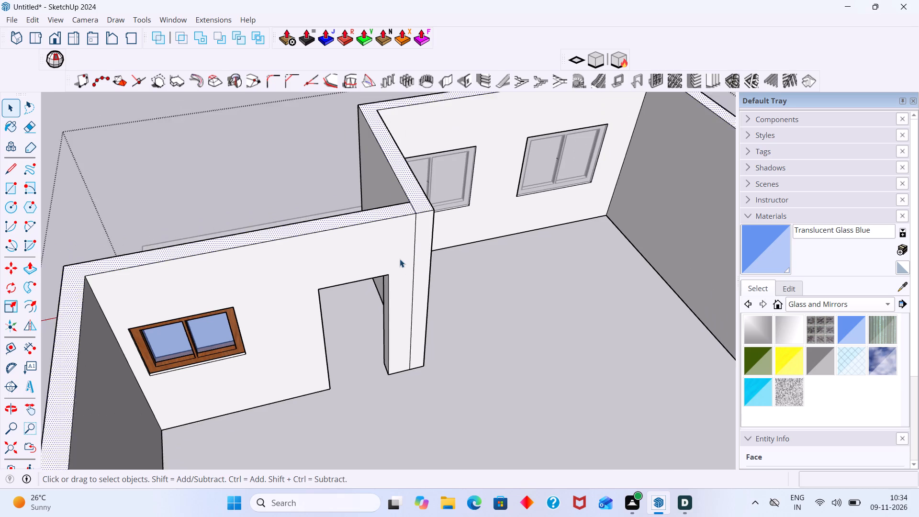
scroll(400, 259, "up", 1)
left_click(498, 277)
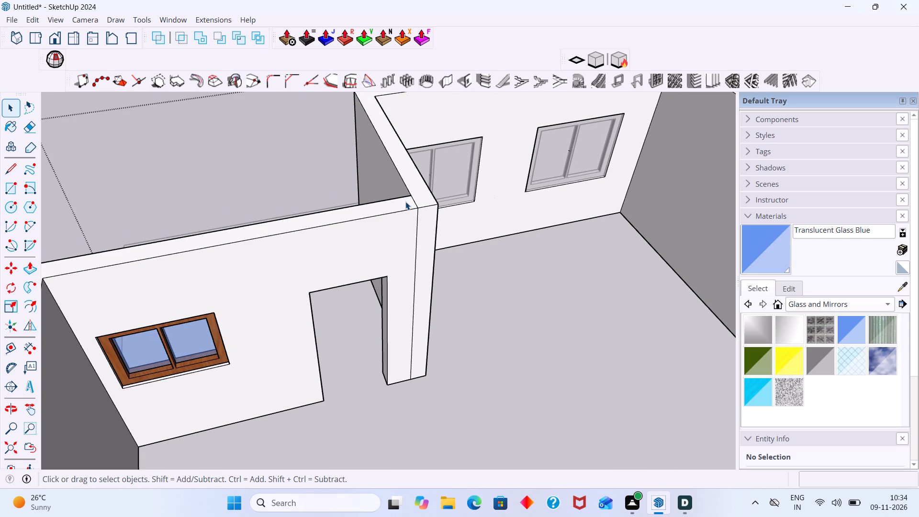
left_click(405, 202)
double_click(407, 203)
left_click(408, 205)
scroll(408, 205, "up", 3)
left_click(408, 205)
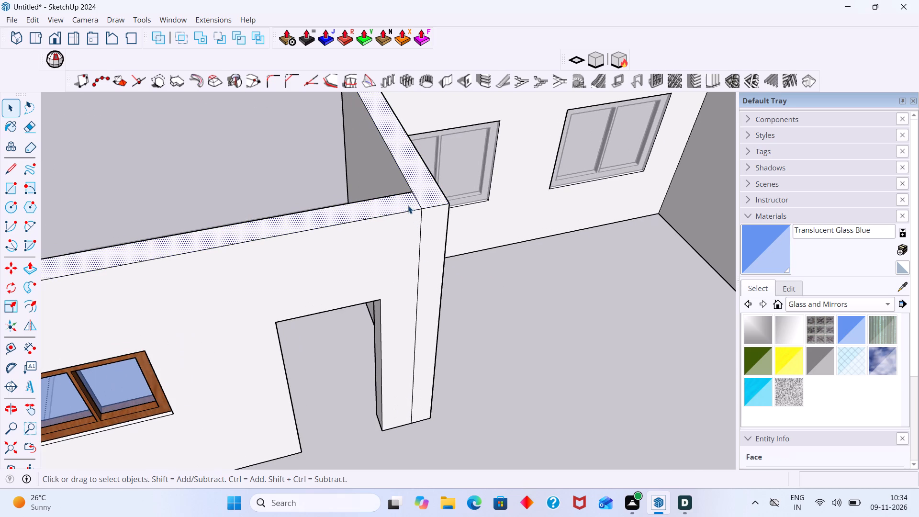
scroll(410, 210, "down", 2)
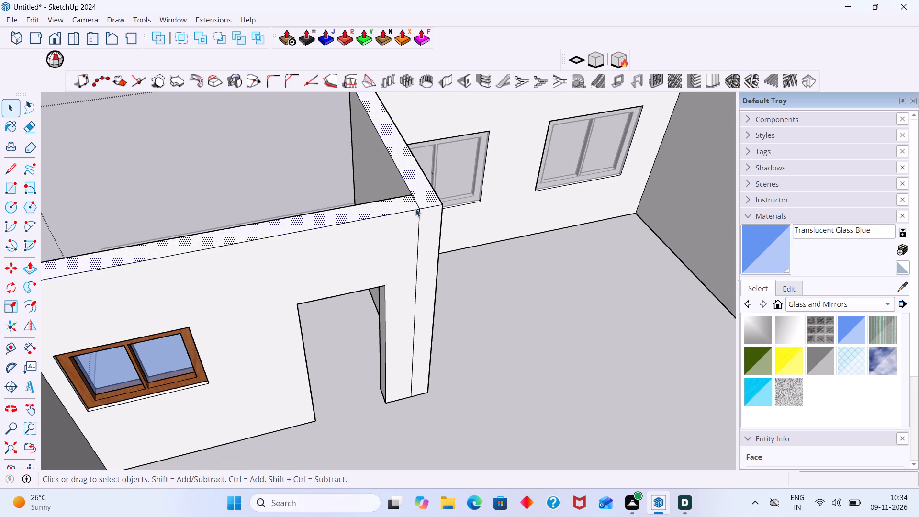
scroll(419, 207, "up", 2)
left_click(398, 204)
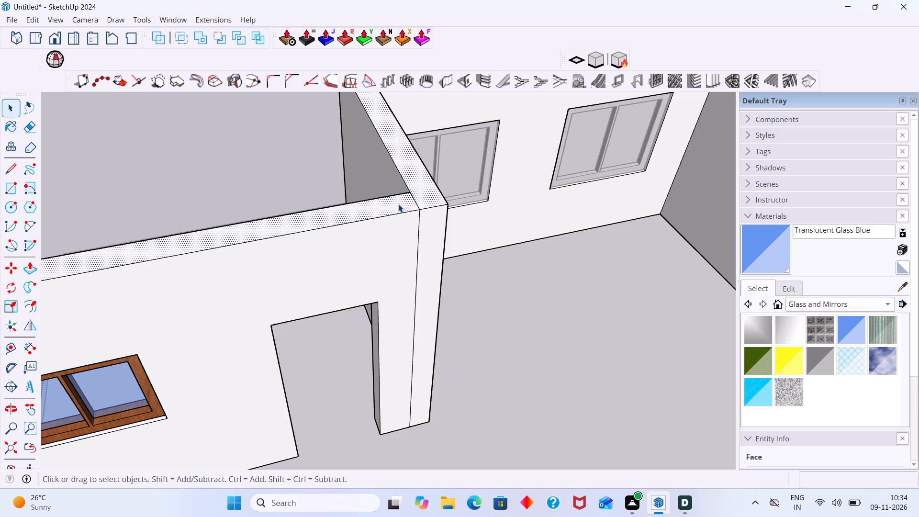
left_click(426, 237)
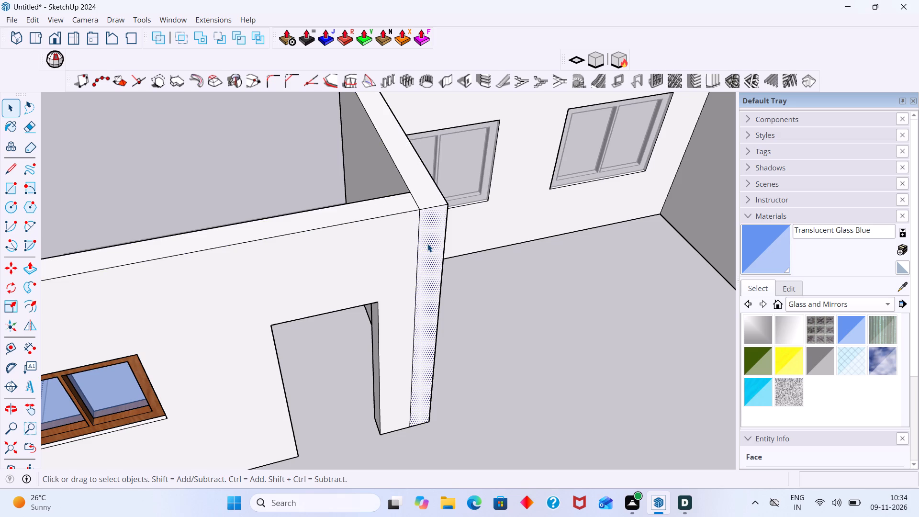
scroll(427, 247, "down", 1)
key("p")
left_click(428, 249)
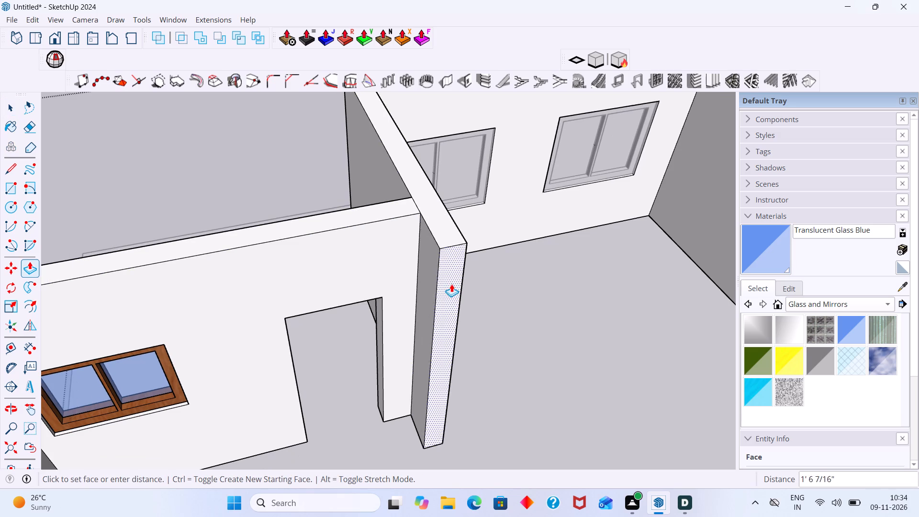
scroll(451, 286, "down", 5)
middle_click_drag(450, 308, 426, 238, "shift")
scroll(451, 274, "down", 4)
middle_click_drag(459, 288, 408, 195, "shift")
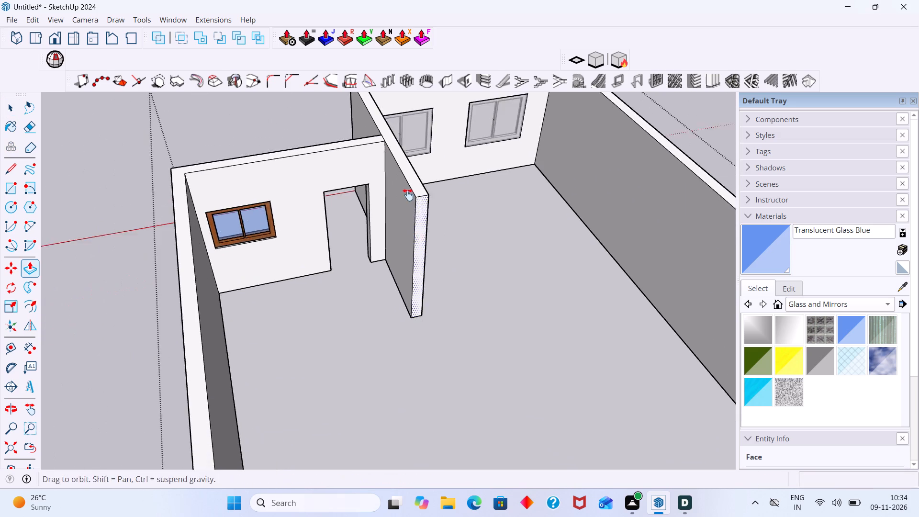
middle_click_drag(408, 195, 403, 188, "shift")
scroll(420, 222, "down", 5)
middle_click_drag(433, 277, 406, 228)
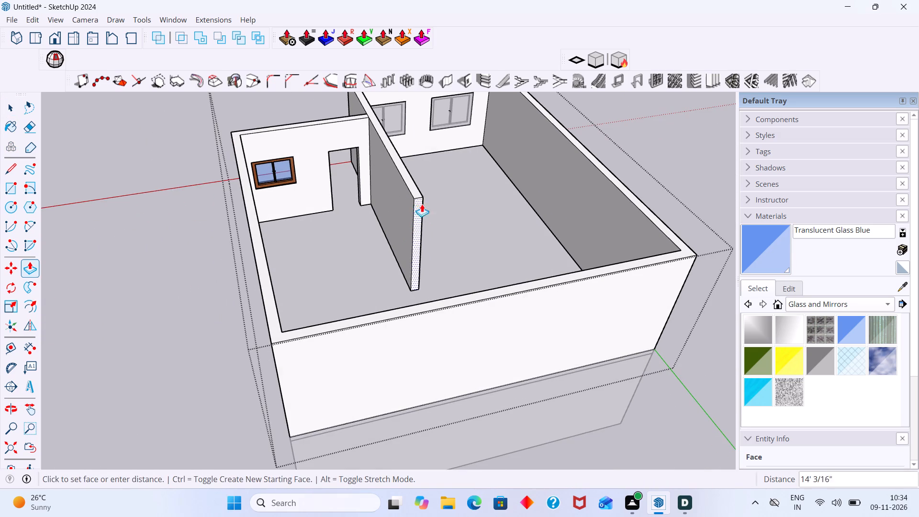
scroll(421, 190, "down", 3)
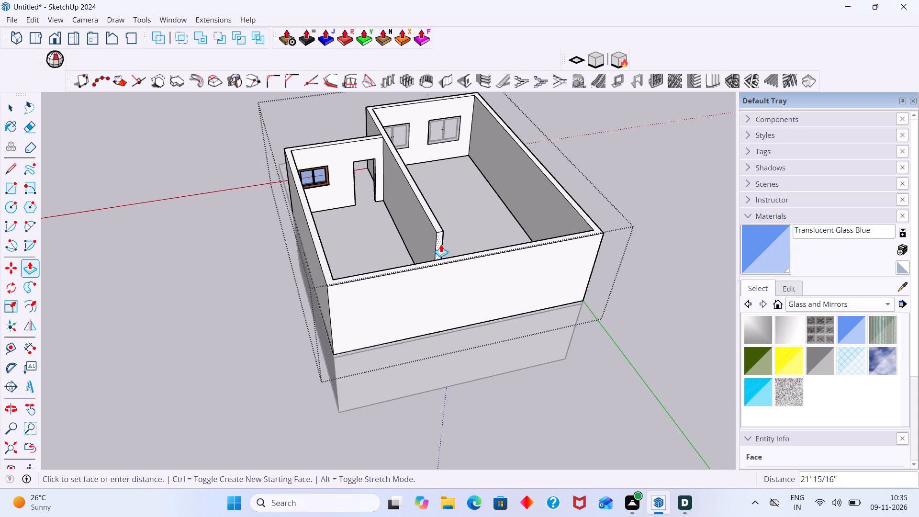
scroll(460, 258, "up", 7)
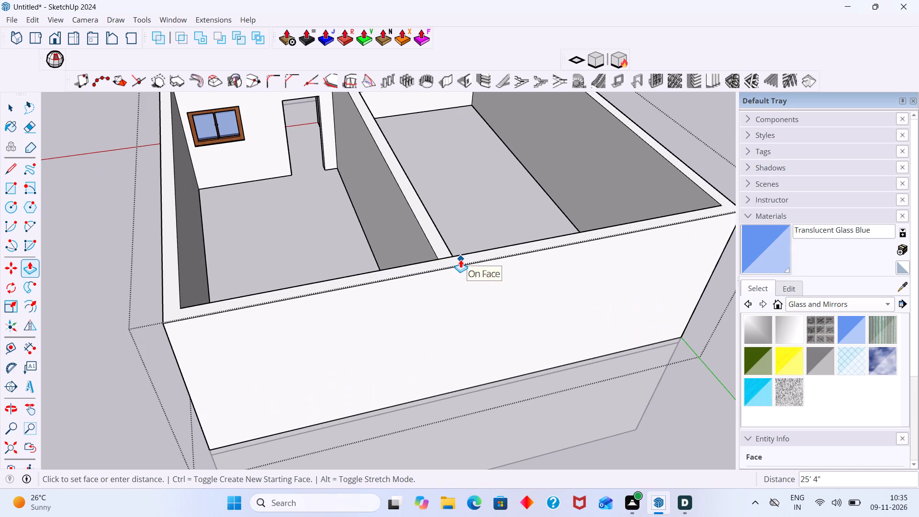
left_click(460, 259)
key("space")
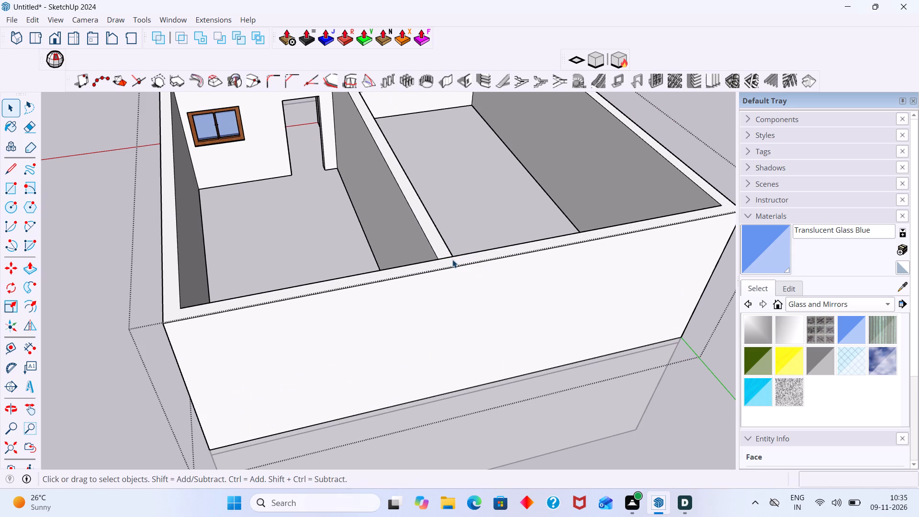
Draw a 9" line across the outer wall's top where the new partition meets it.
key("l")
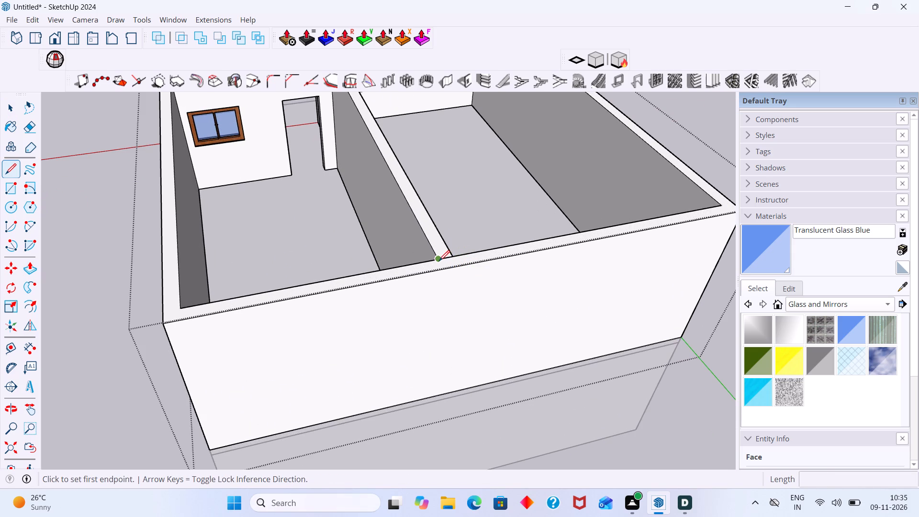
left_click(439, 261)
left_click(444, 270)
key("space")
Push the wall-top face around the doorway room down 3', and then another 7' to floor level.
left_click(428, 266)
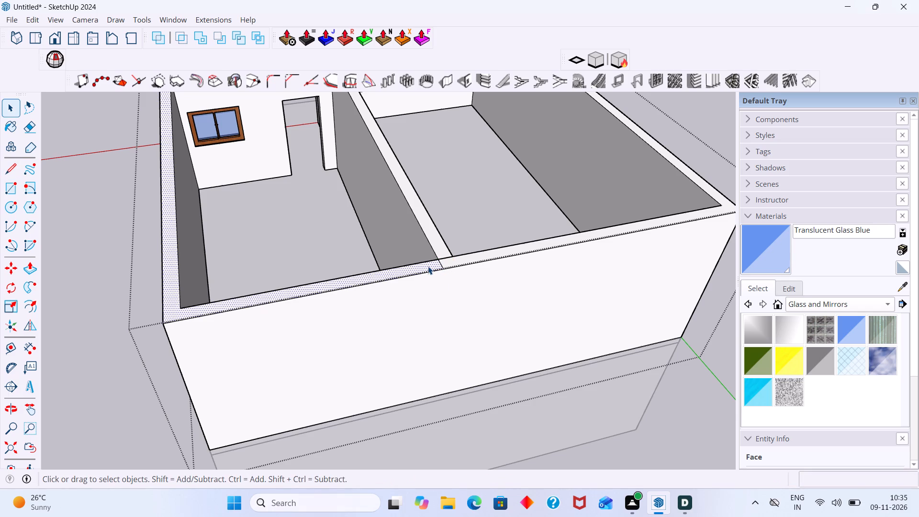
key("p")
left_click(428, 266)
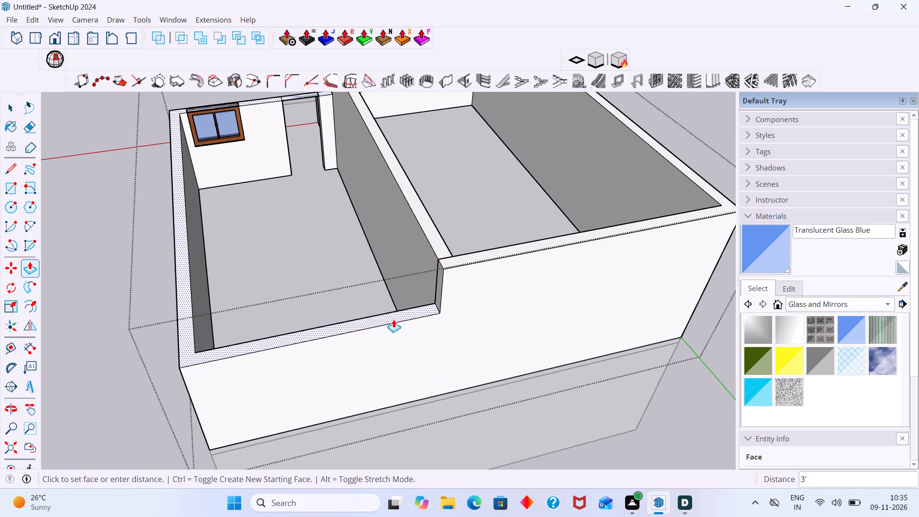
middle_click_drag(397, 327, 411, 386, "shift")
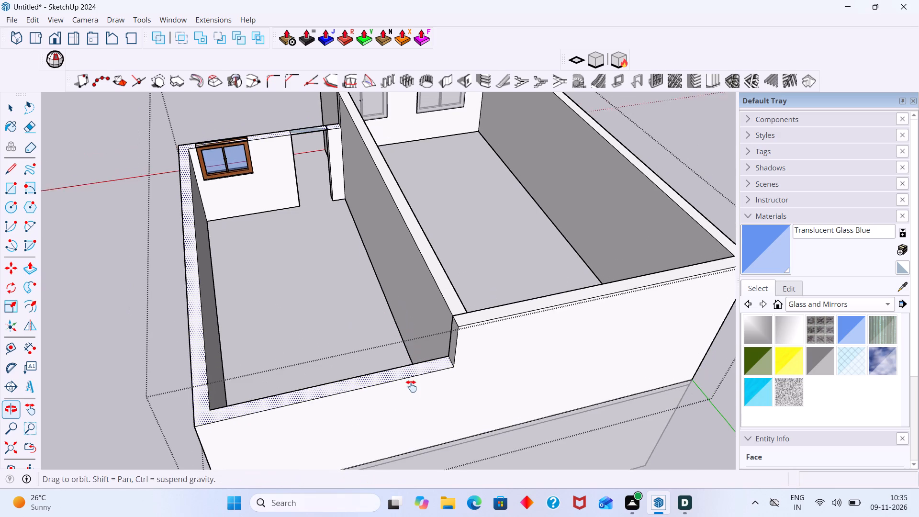
middle_click_drag(411, 386, 411, 388, "shift")
left_click(454, 379)
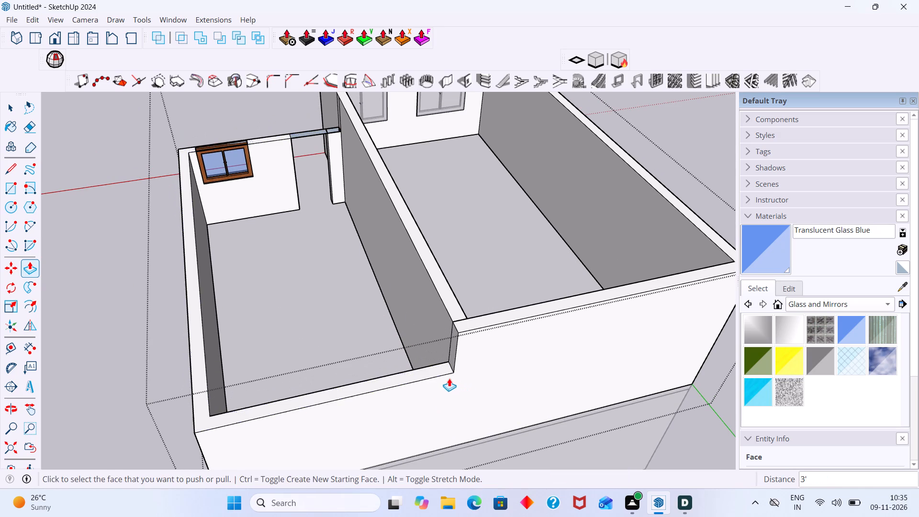
left_click(440, 364)
middle_click_drag(444, 444, 424, 398)
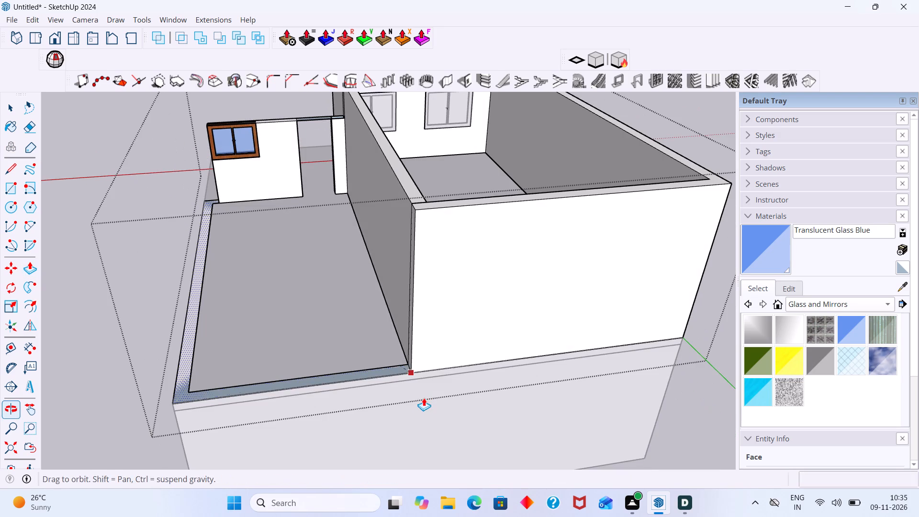
left_click(410, 370)
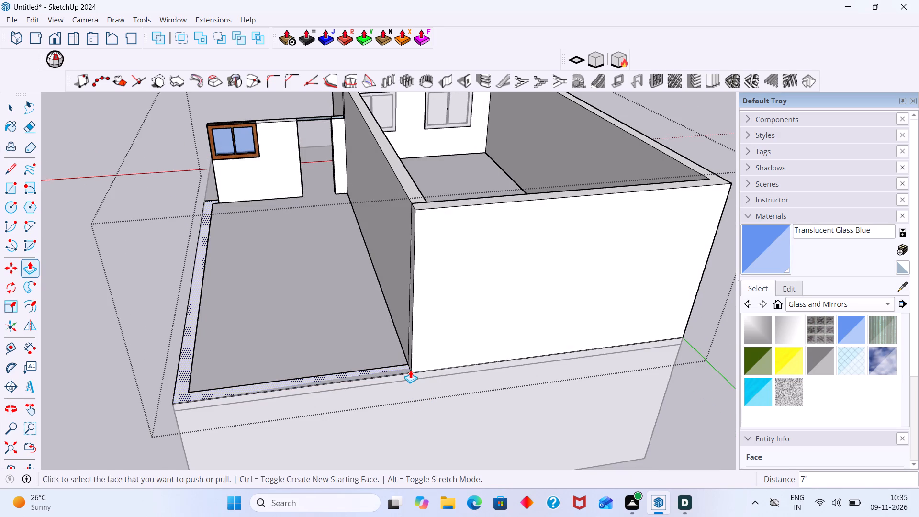
Delete the leftover wall footprint face at floor level around the doorway room.
key("space")
left_click(398, 369)
key("Delete")
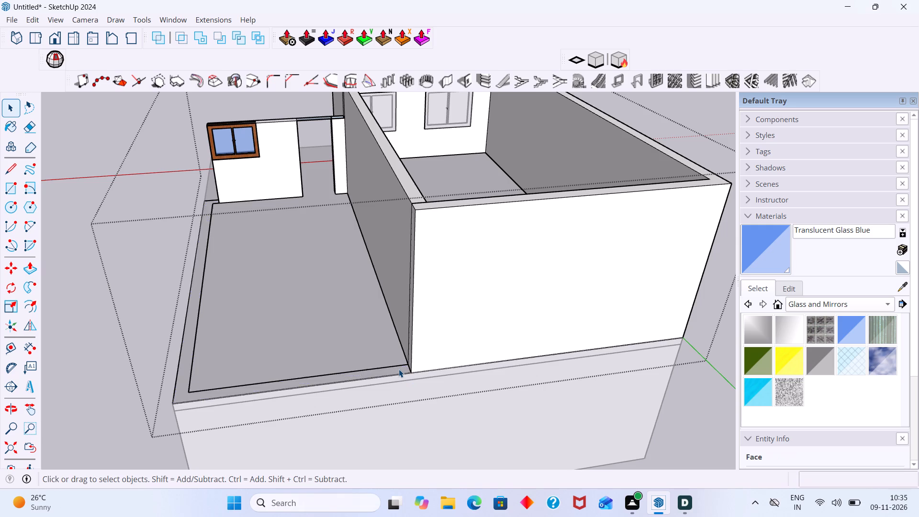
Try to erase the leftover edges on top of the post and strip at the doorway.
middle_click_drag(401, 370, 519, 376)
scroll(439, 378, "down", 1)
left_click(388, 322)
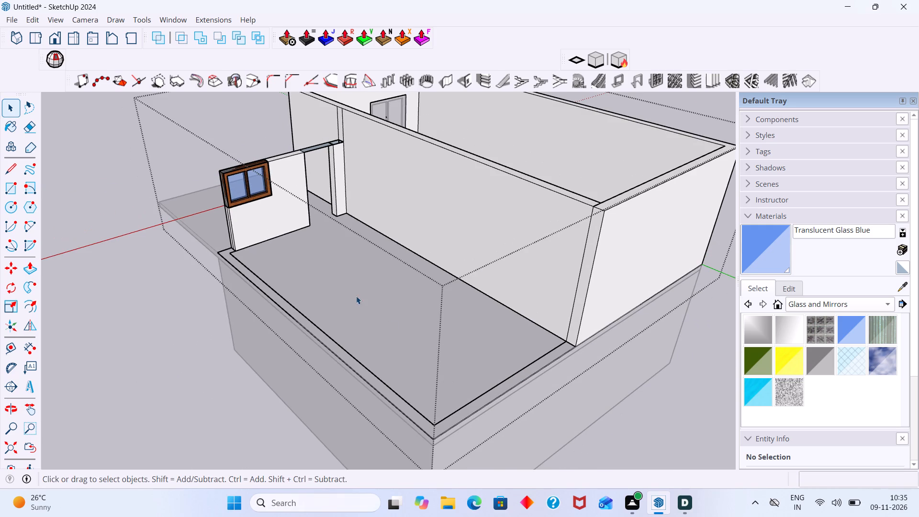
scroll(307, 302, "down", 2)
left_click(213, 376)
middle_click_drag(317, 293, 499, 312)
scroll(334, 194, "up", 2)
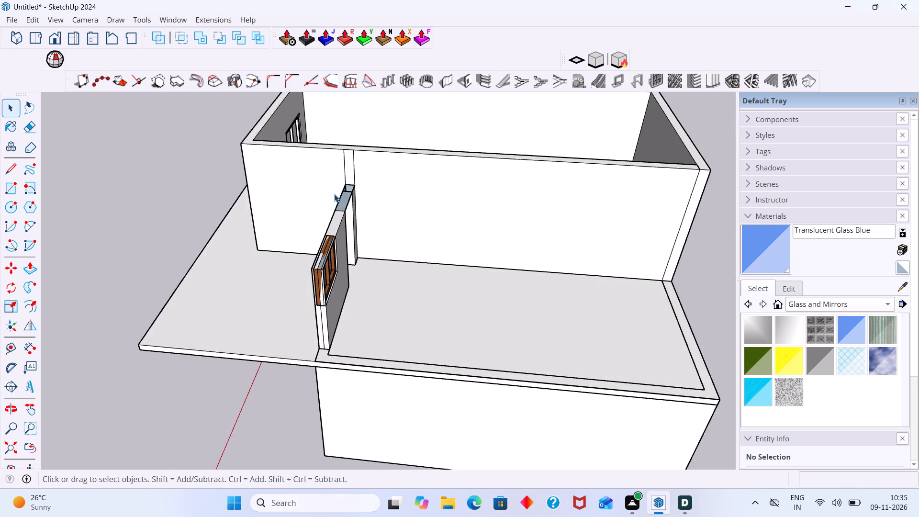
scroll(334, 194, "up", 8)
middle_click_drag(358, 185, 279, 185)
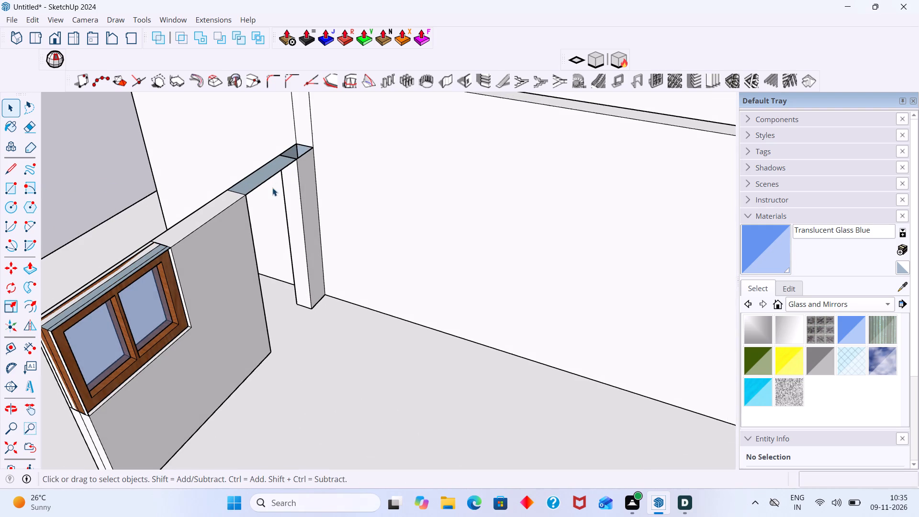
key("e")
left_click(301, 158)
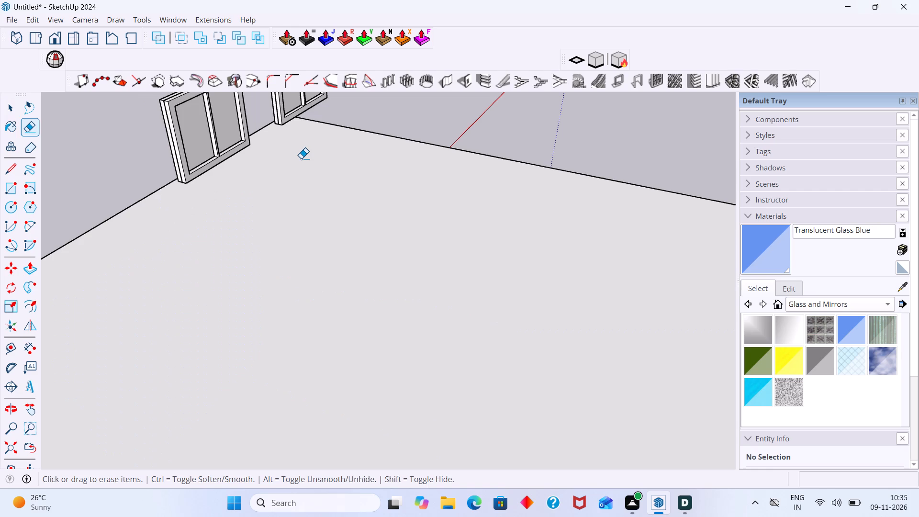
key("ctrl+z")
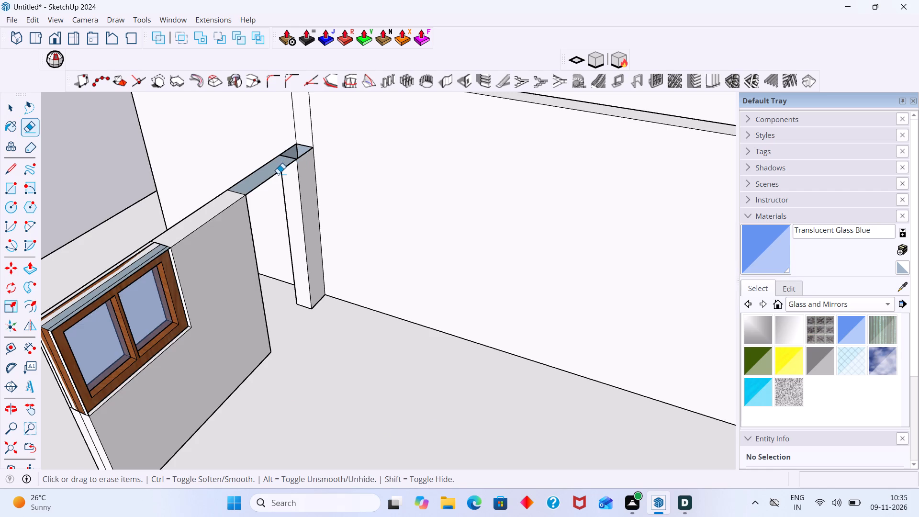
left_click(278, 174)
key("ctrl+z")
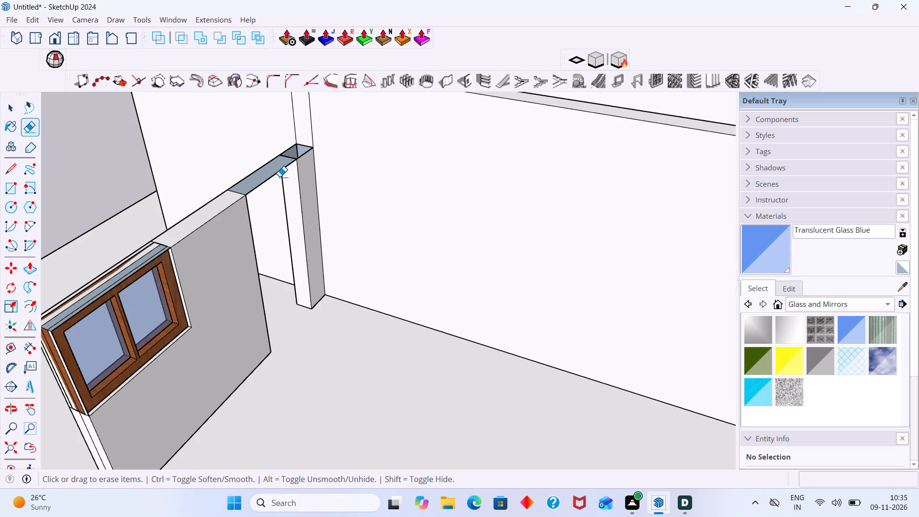
Inside the wall group, delete the room-side face of the leftover post beside the doorway.
key("space")
left_click(278, 175)
double_click(309, 176)
left_click(302, 178)
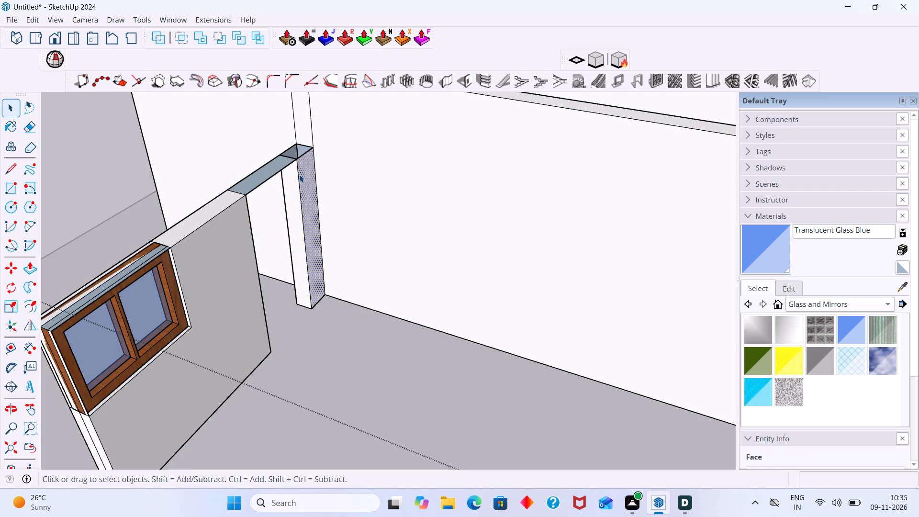
key("Delete")
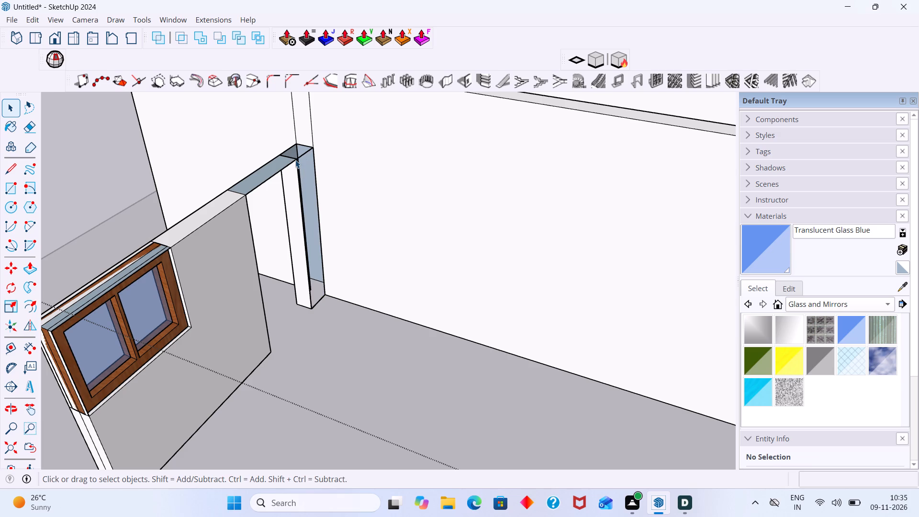
Erase the leftover strip spanning the top of the doorway, undoing the extra erasure at the post's top.
key("e")
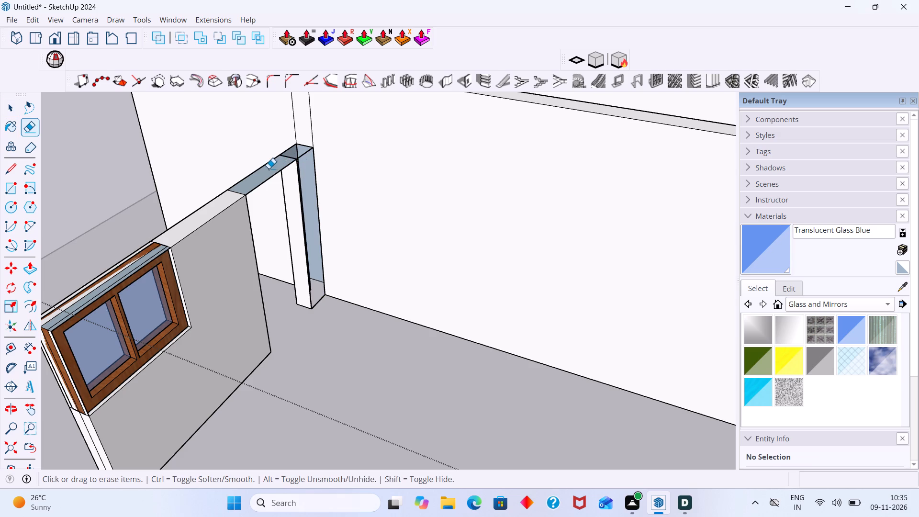
left_click_drag(254, 165, 268, 178)
left_click_drag(284, 150, 306, 155)
key("ctrl+z")
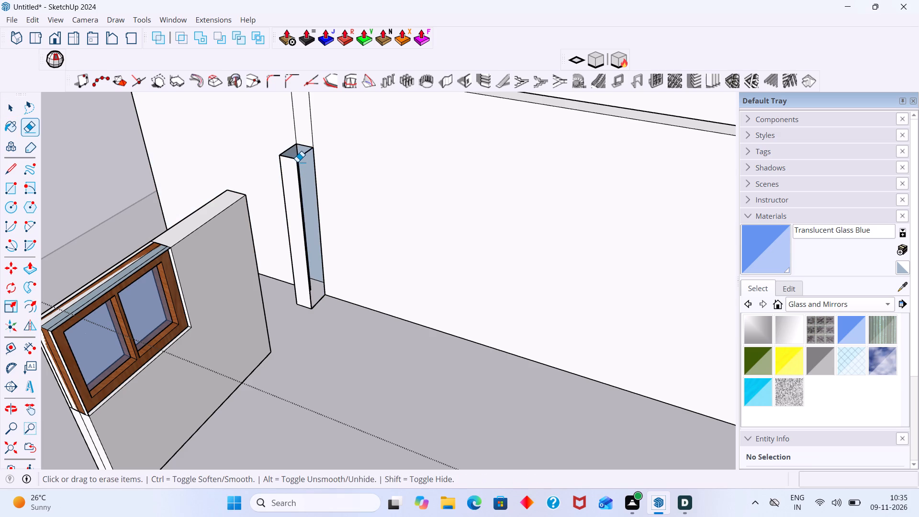
Erase the remaining edges of the leftover post standing against the upper storey's long wall, down to its base outline.
middle_click_drag(303, 166, 485, 184)
scroll(453, 182, "up", 4)
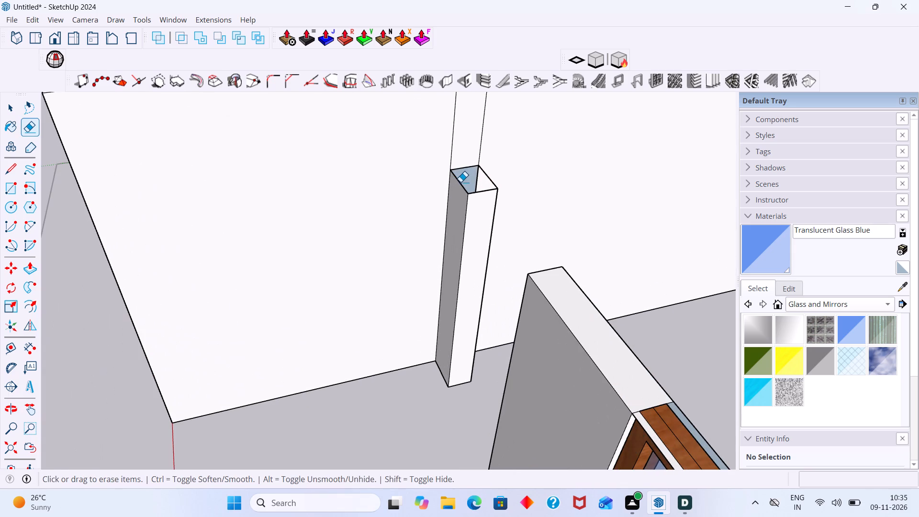
left_click(461, 181)
left_click(487, 172)
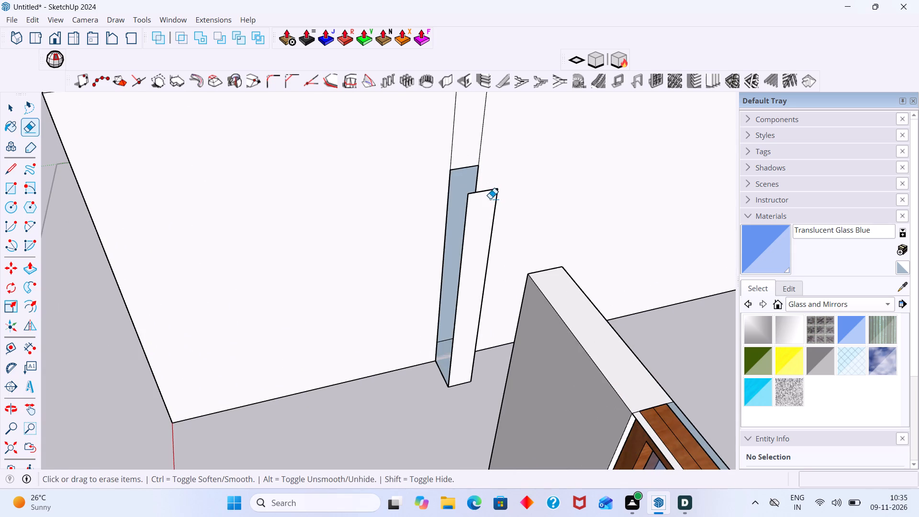
left_click(485, 193)
left_click_drag(505, 202, 485, 208)
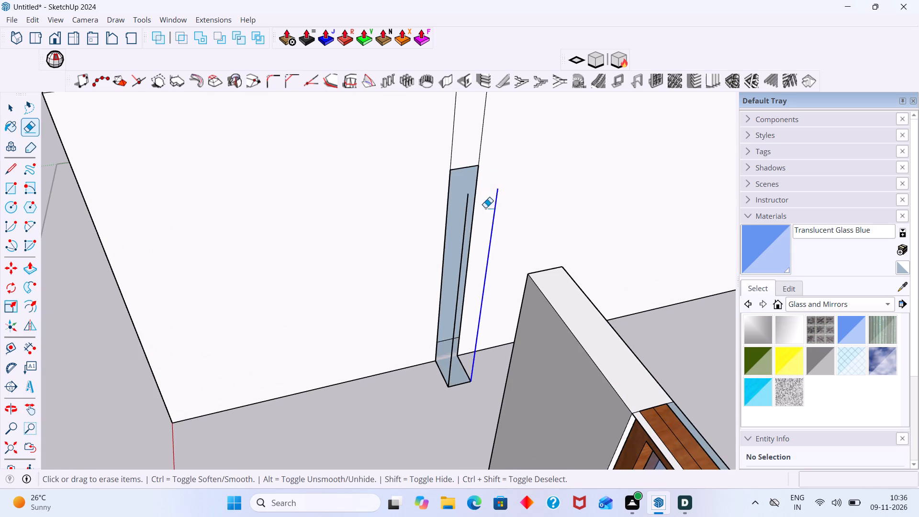
left_click_drag(485, 208, 467, 211)
key("ctrl+z")
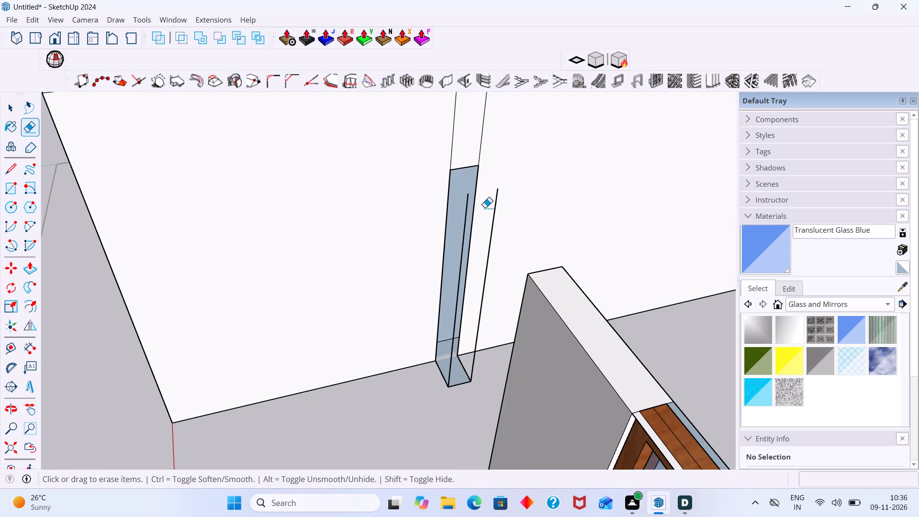
left_click(495, 203)
left_click(469, 207)
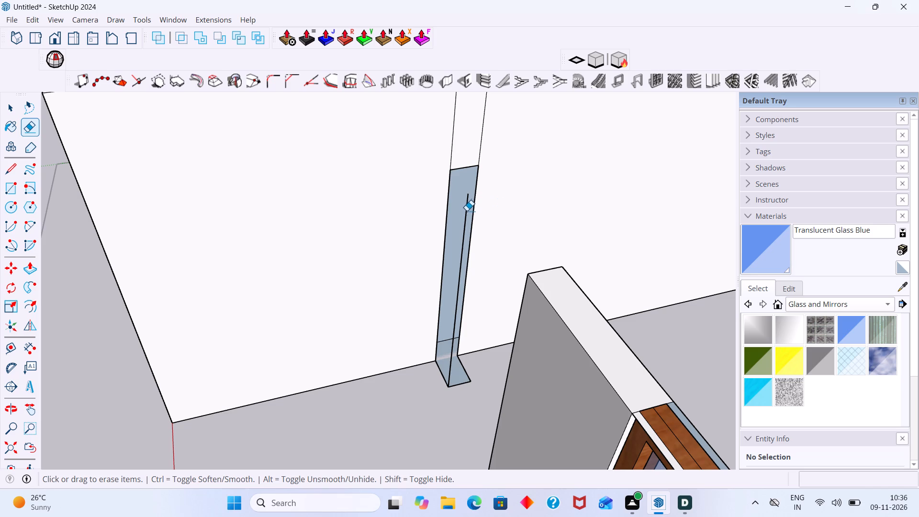
left_click(467, 210)
left_click_drag(476, 372, 443, 381)
left_click(462, 386)
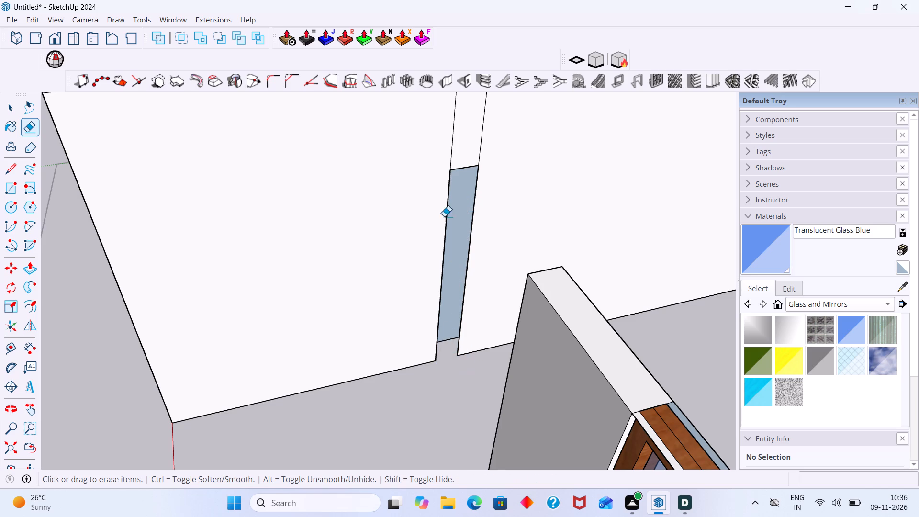
Erase the leftover wall footprint strip at floor level along the slab's outer edge beside the windowed wall piece.
scroll(455, 291, "down", 2)
middle_click_drag(455, 285, 416, 260)
middle_click_drag(441, 281, 461, 281)
scroll(462, 285, "down", 2)
middle_click_drag(460, 290, 411, 218)
scroll(420, 227, "down", 3)
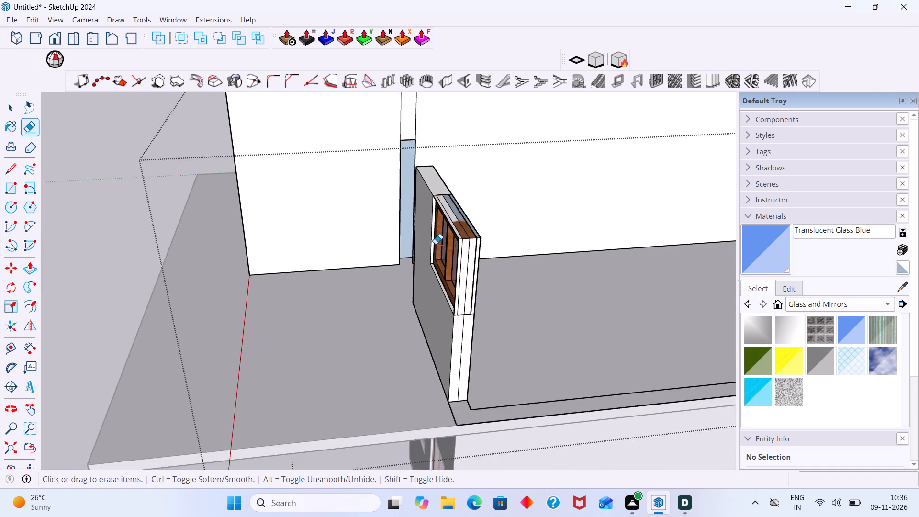
scroll(436, 244, "down", 2)
middle_click_drag(467, 279, 417, 289)
left_click_drag(425, 386, 426, 403)
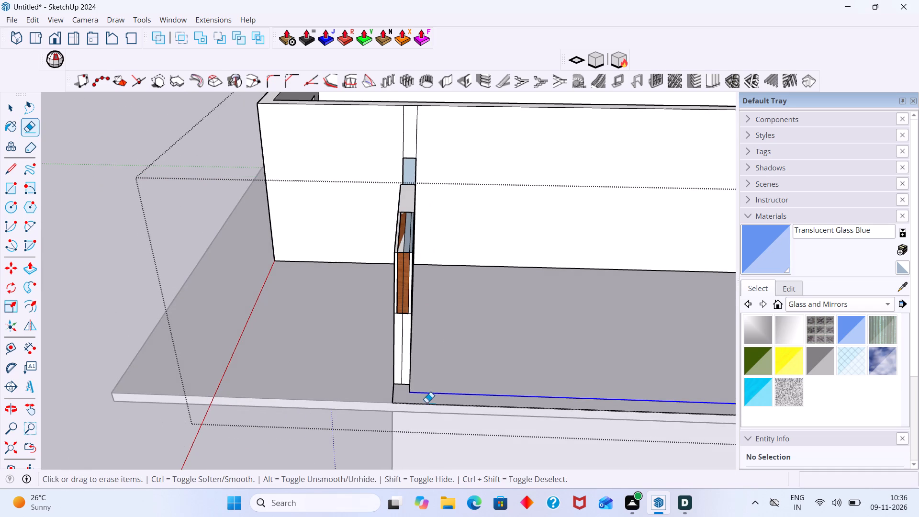
left_click_drag(426, 403, 426, 404)
left_click_drag(434, 394, 393, 388)
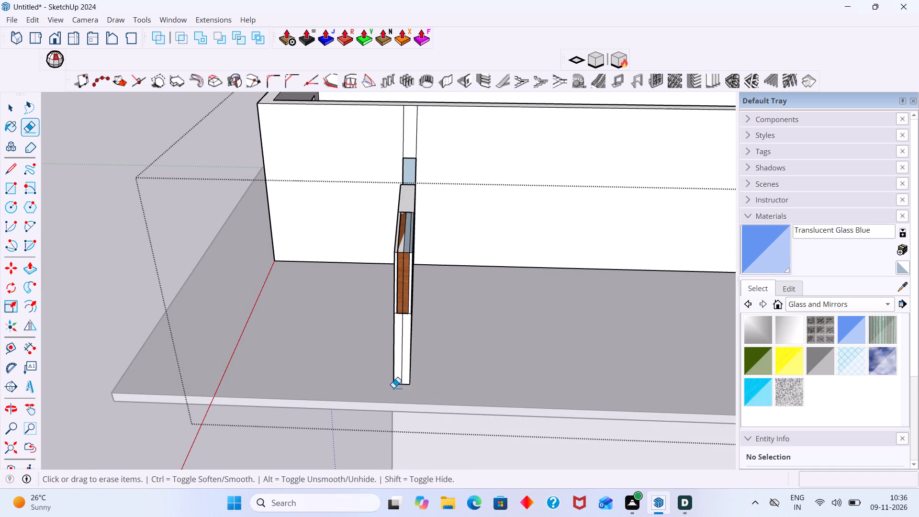
Erase the lower end and the brown window frame of the leftover windowed wall piece.
left_click_drag(409, 364, 394, 364)
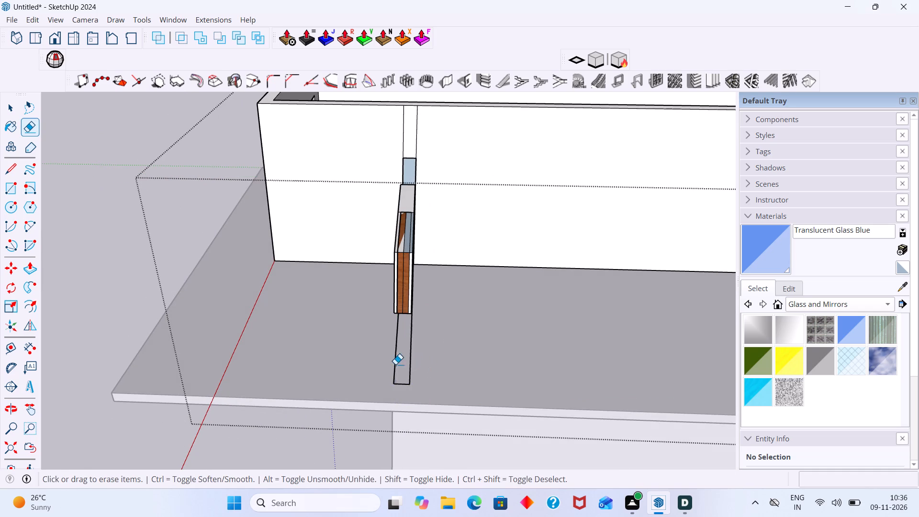
left_click_drag(426, 354, 391, 355)
left_click_drag(409, 375, 402, 388)
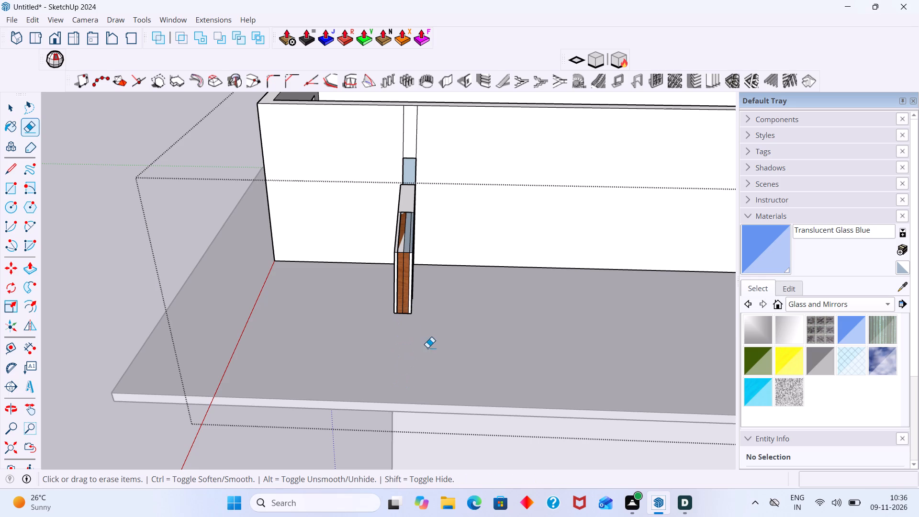
left_click_drag(421, 269, 391, 268)
left_click_drag(421, 273, 392, 291)
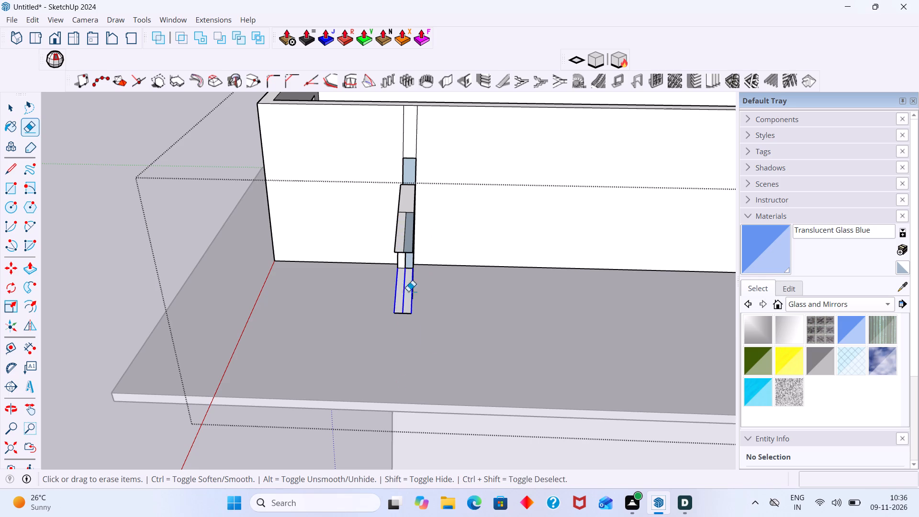
left_click_drag(429, 290, 401, 316)
left_click_drag(436, 283, 395, 283)
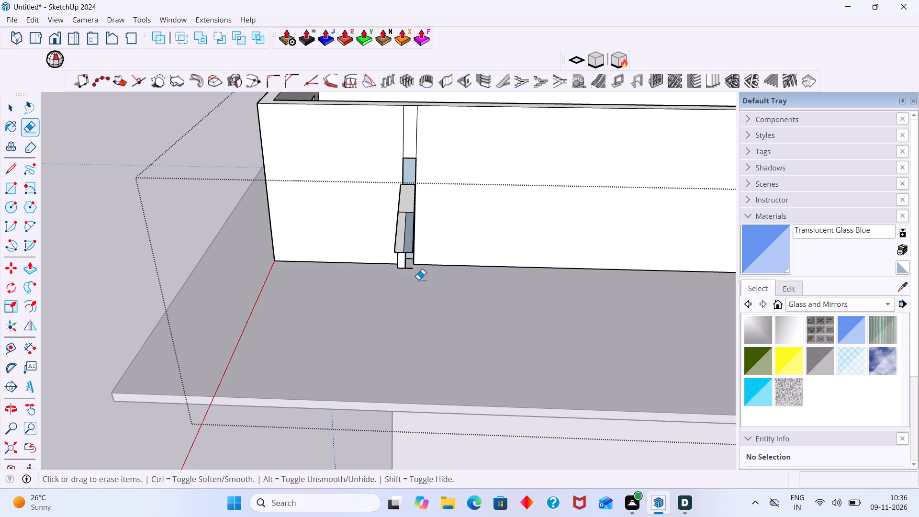
Erase the remaining top strip, jamb and stray edges of the leftover windowed wall piece.
scroll(416, 183, "up", 4)
middle_click_drag(427, 186, 557, 180)
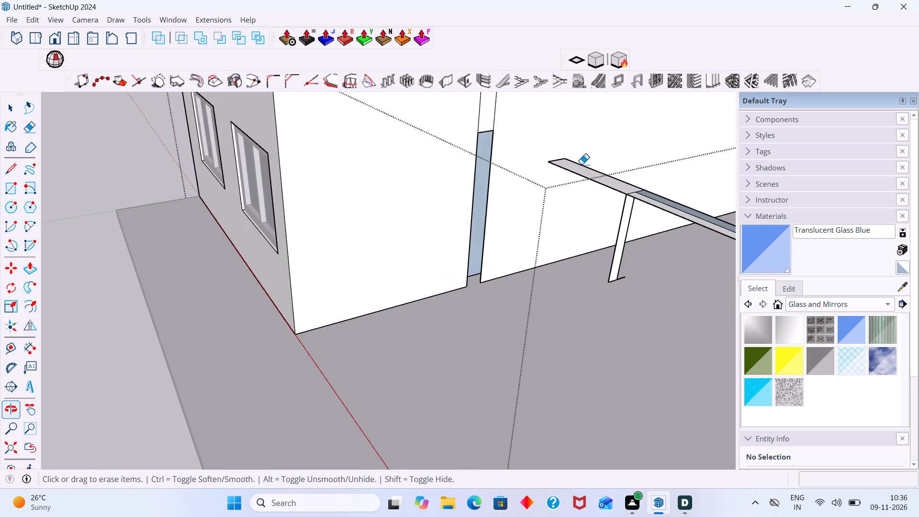
scroll(582, 164, "up", 2)
left_click_drag(582, 156, 583, 185)
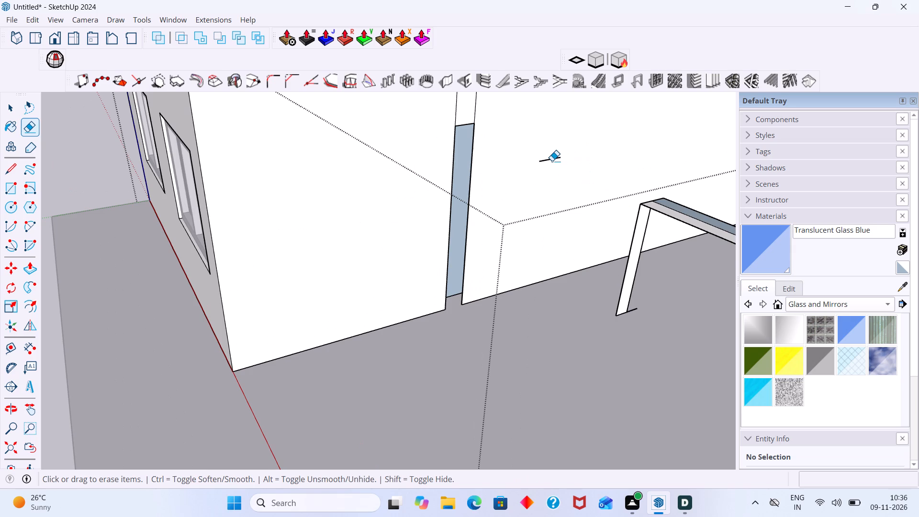
left_click(552, 161)
left_click_drag(673, 247, 639, 237)
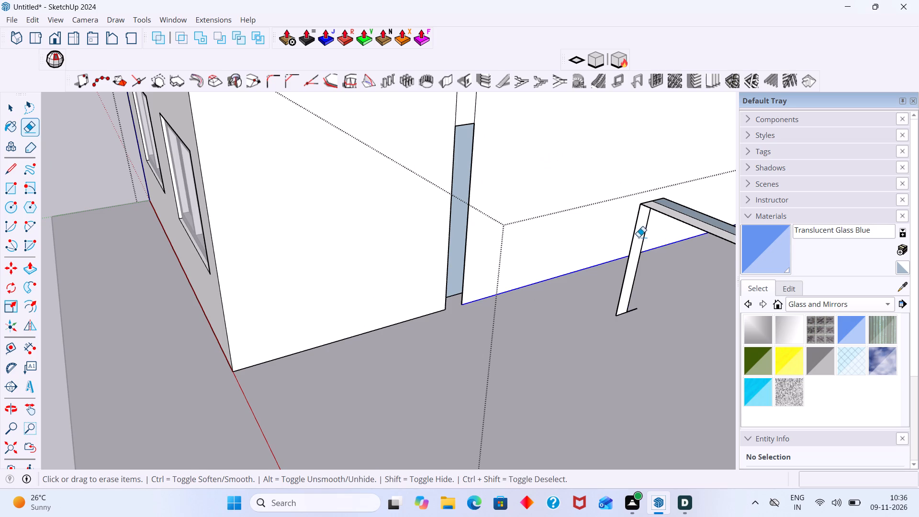
left_click_drag(639, 237, 634, 236)
key("ctrl+z")
left_click_drag(647, 240, 630, 253)
left_click_drag(700, 203, 688, 225)
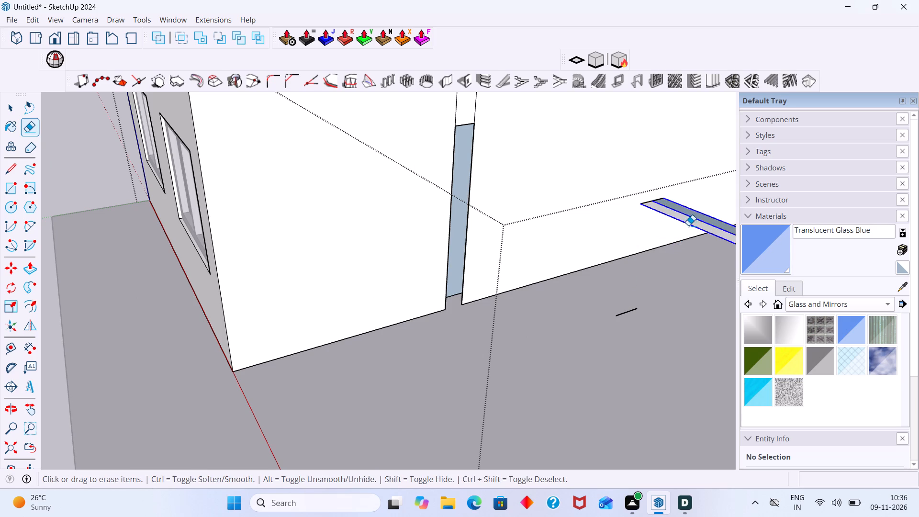
left_click_drag(688, 225, 688, 226)
left_click(656, 199)
left_click(624, 313)
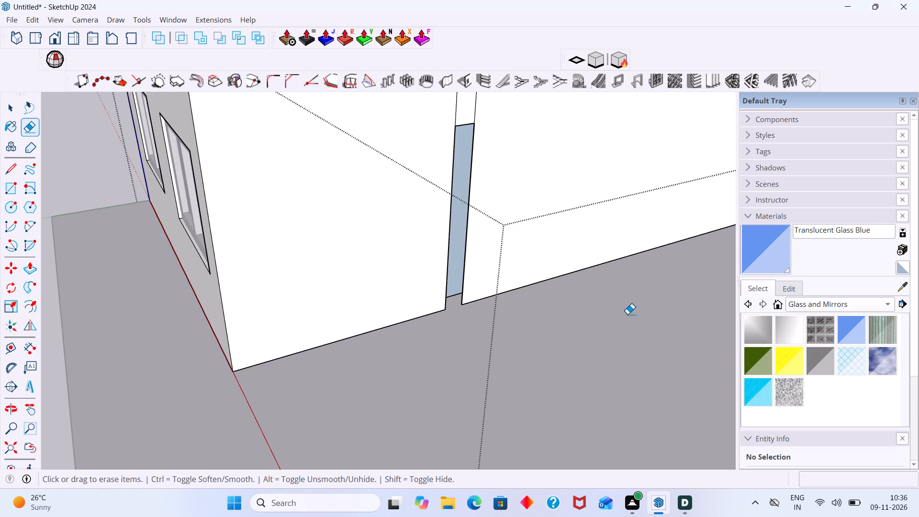
scroll(626, 310, "down", 8)
middle_click_drag(618, 309, 420, 267, "shift")
scroll(556, 261, "up", 1)
scroll(417, 241, "up", 2)
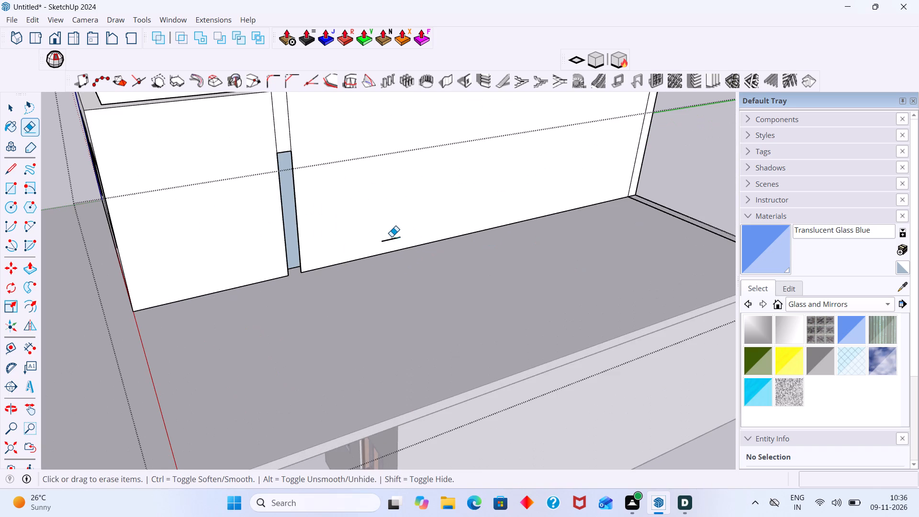
left_click(397, 237)
Erase the leftover wall footprint strip at floor level along the far end of the slab.
scroll(399, 242, "down", 2)
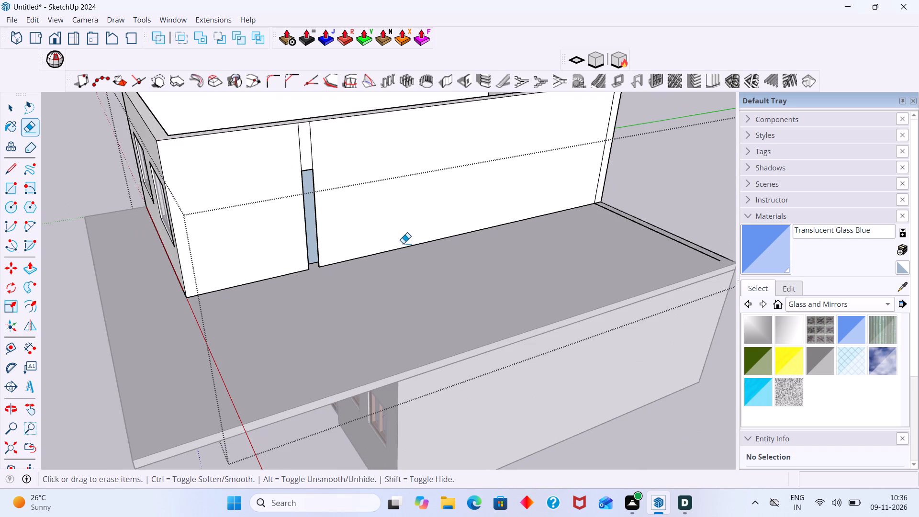
key("space")
left_click(680, 150)
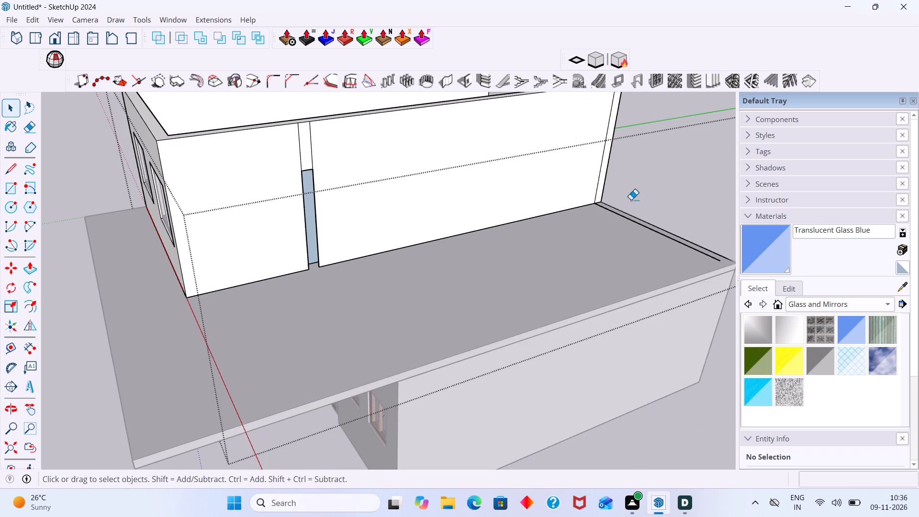
key("e")
scroll(656, 219, "up", 5)
left_click_drag(653, 233, 647, 238)
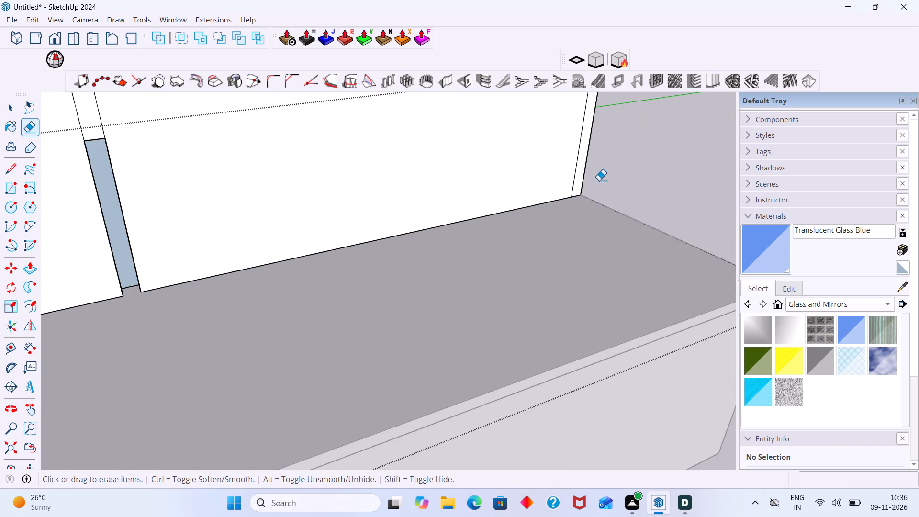
Erase the leftover seam lines on the outer face and top of the long wall's far corner.
left_click_drag(581, 173, 574, 173)
scroll(583, 180, "down", 11)
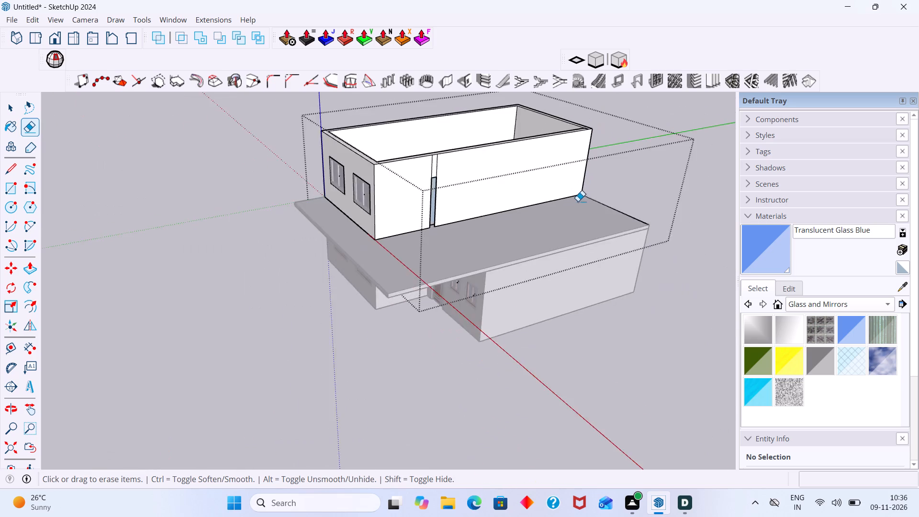
scroll(578, 201, "down", 1)
middle_click_drag(591, 185, 581, 275)
scroll(618, 124, "up", 18)
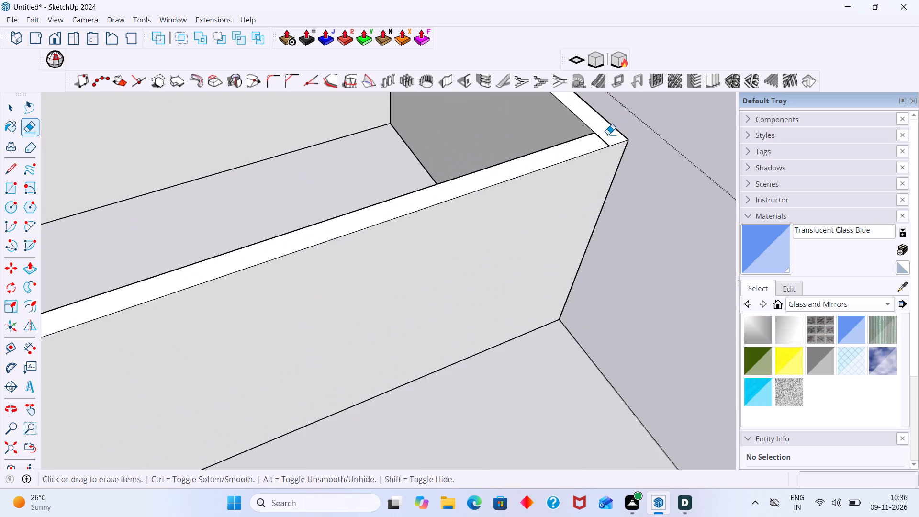
left_click_drag(608, 135, 600, 145)
Erase the two leftover vertical seam lines above the narrow opening in the long wall.
scroll(604, 144, "down", 7)
middle_click_drag(603, 162, 782, 152)
scroll(591, 181, "down", 7)
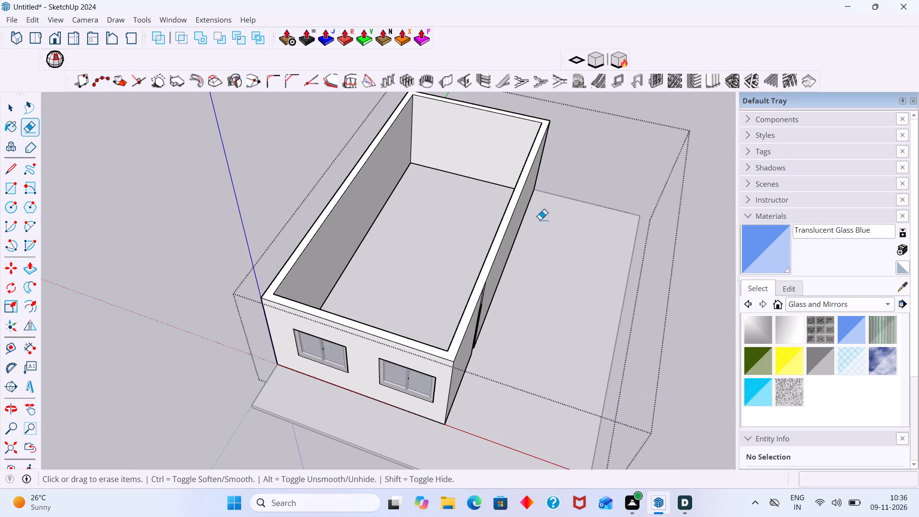
middle_click_drag(540, 220, 698, 179)
scroll(518, 214, "down", 5)
middle_click_drag(529, 243, 573, 243)
scroll(541, 243, "down", 2)
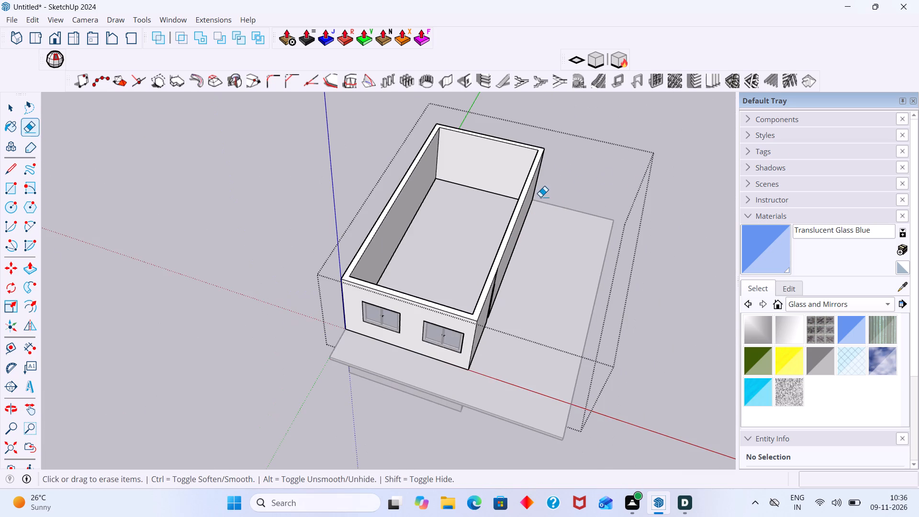
middle_click_drag(503, 215, 621, 188)
scroll(377, 184, "up", 2)
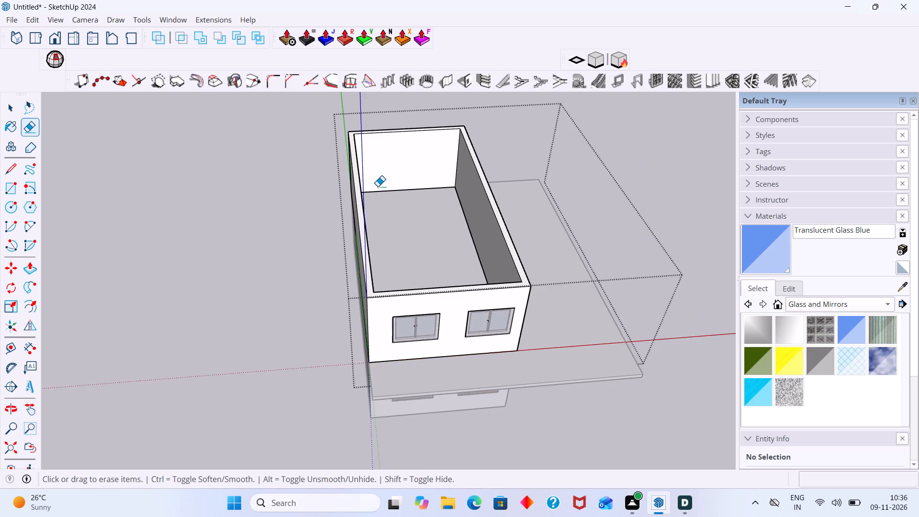
scroll(378, 186, "up", 3)
middle_click_drag(413, 241, 308, 232)
scroll(370, 219, "down", 7)
middle_click_drag(483, 252, 362, 265)
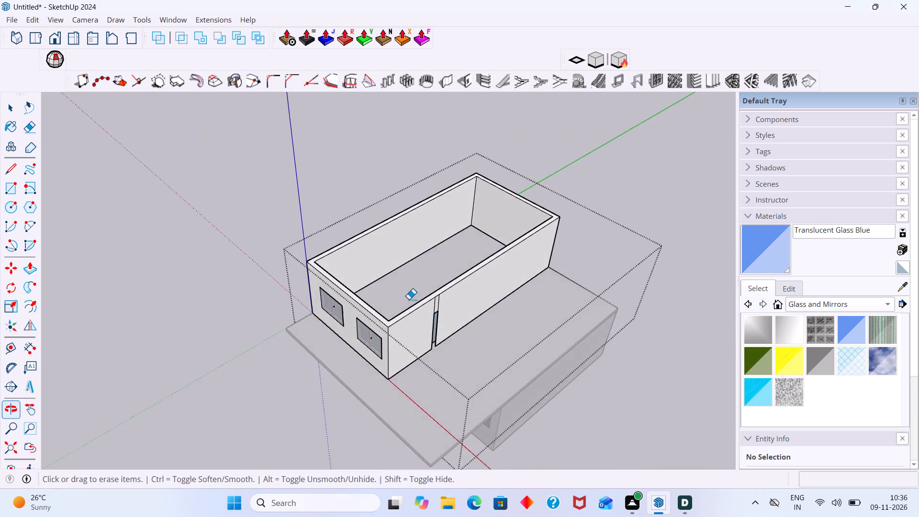
middle_click_drag(410, 302, 363, 272)
scroll(443, 280, "up", 7)
left_click_drag(418, 307, 399, 315)
Draw a 9" by 7' rectangle over the narrow opening in the long wall to close it.
scroll(431, 324, "down", 1)
middle_click_drag(441, 335, 383, 306)
scroll(383, 395, "up", 2)
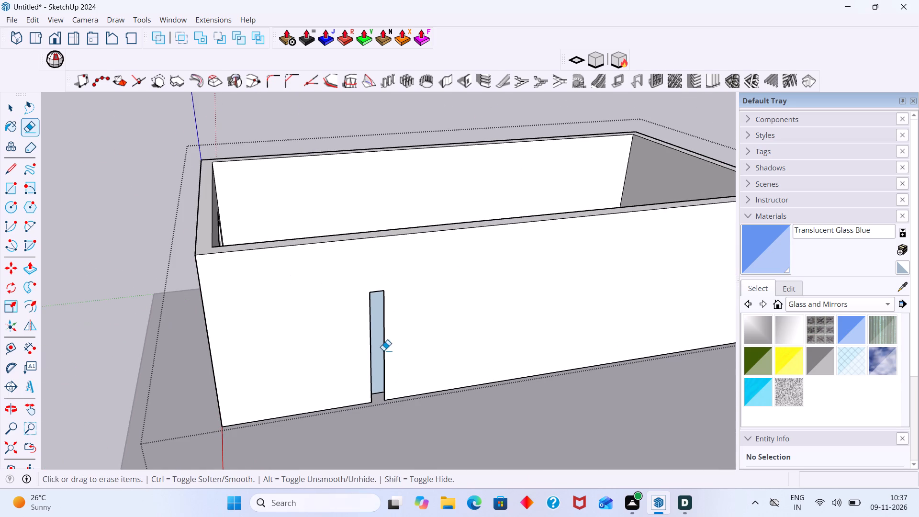
key("r")
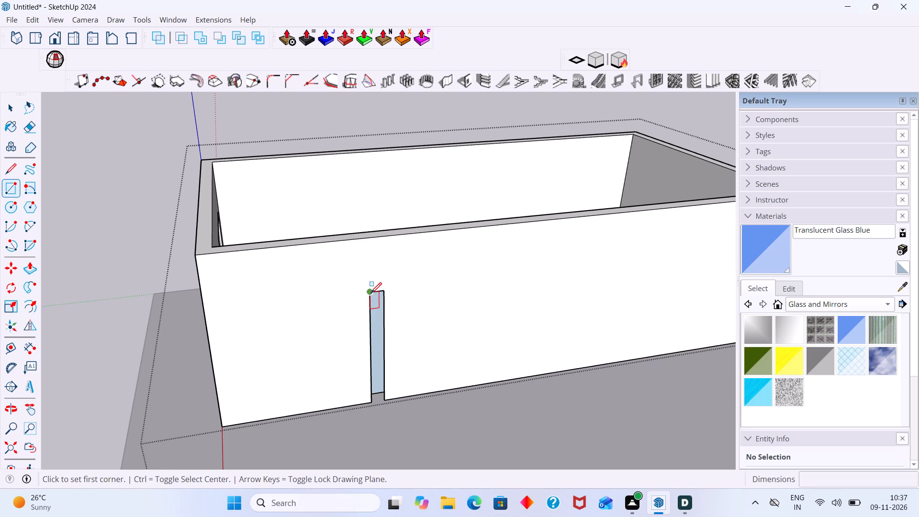
left_click(371, 293)
left_click(386, 402)
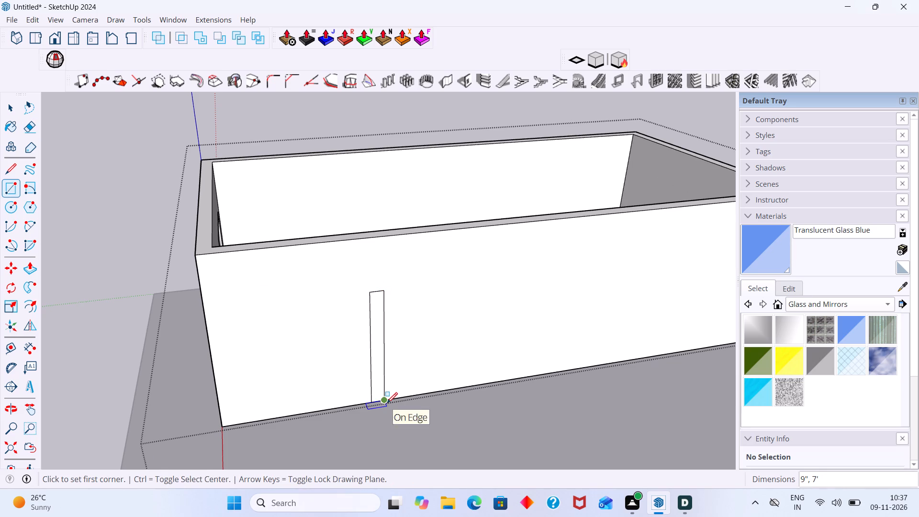
Erase the patch's outline so it merges with the long wall's face, and leave the wall group.
key("space")
key("e")
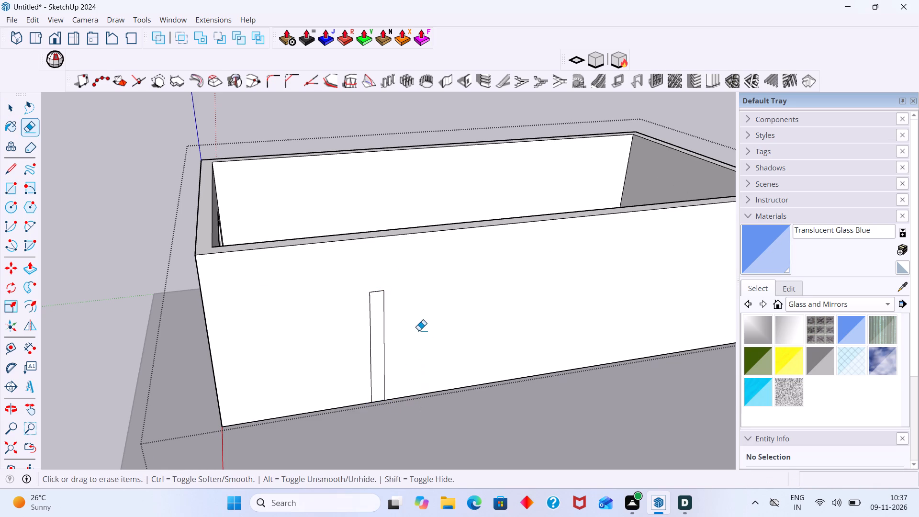
left_click_drag(419, 330, 368, 338)
left_click_drag(401, 287, 376, 292)
scroll(399, 308, "down", 5)
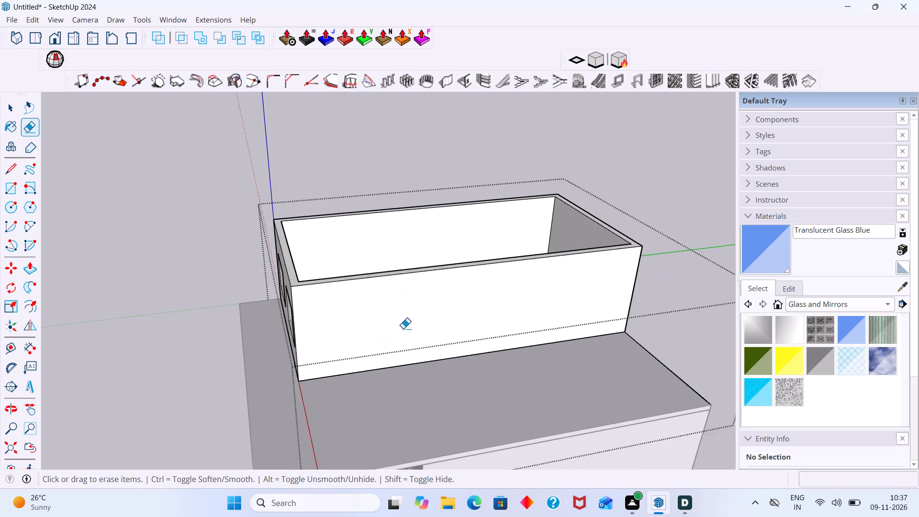
scroll(403, 328, "down", 2)
key("space")
left_click(612, 193)
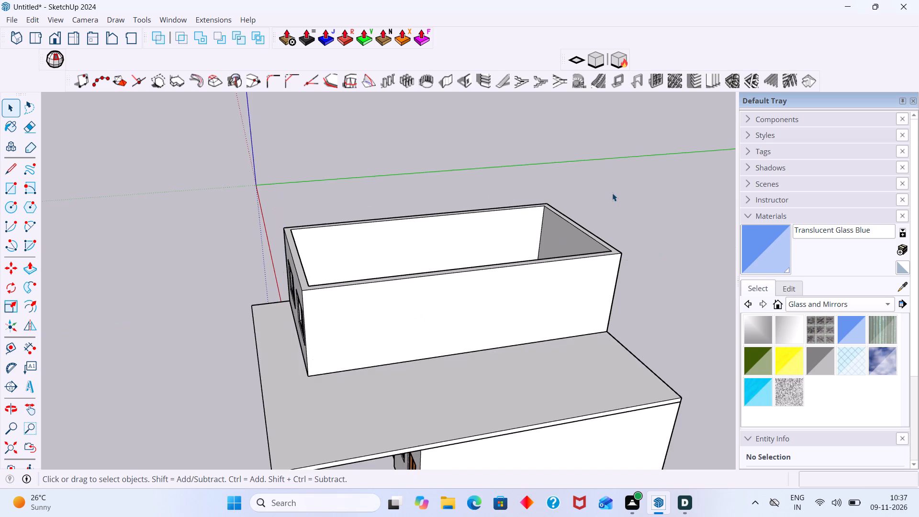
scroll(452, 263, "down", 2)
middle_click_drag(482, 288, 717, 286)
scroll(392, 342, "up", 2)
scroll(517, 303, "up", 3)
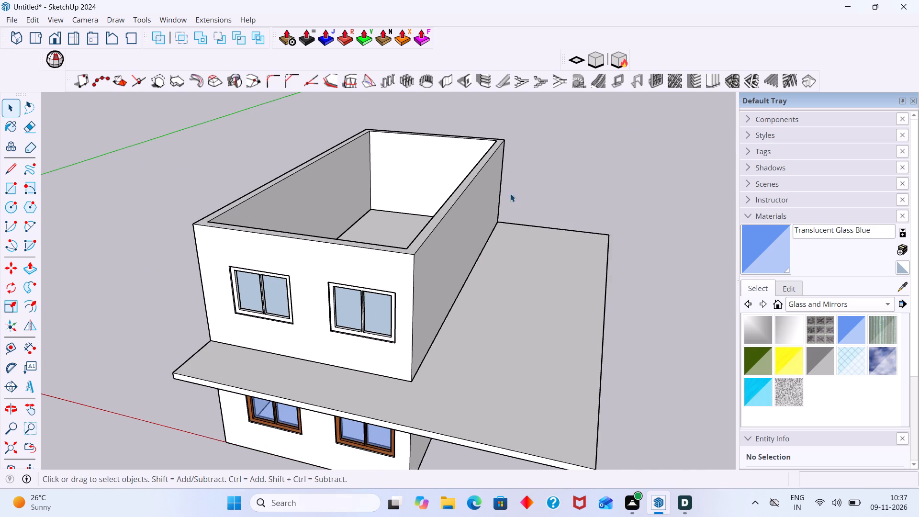
Compare the modelled two-storey house with the facade reference image from several angles and distances.
middle_click_drag(508, 193, 264, 248)
scroll(406, 257, "down", 8)
middle_click_drag(560, 233, 555, 232)
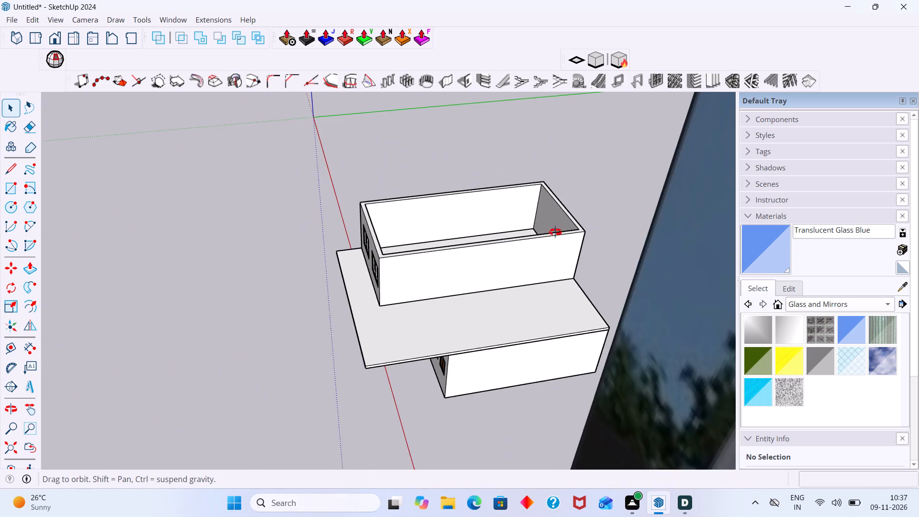
middle_click_drag(555, 232, 616, 224)
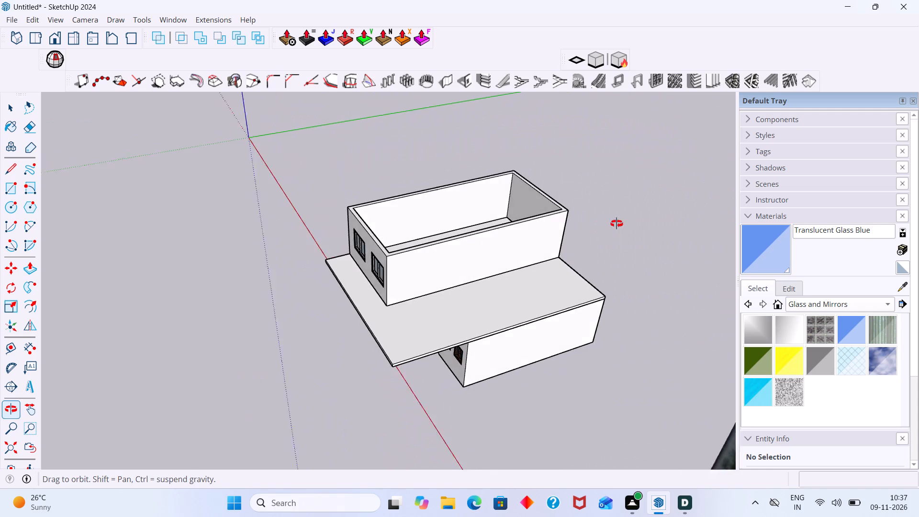
middle_click_drag(616, 224, 617, 228)
scroll(575, 289, "down", 14)
scroll(665, 338, "down", 2)
middle_click_drag(629, 342, 620, 342)
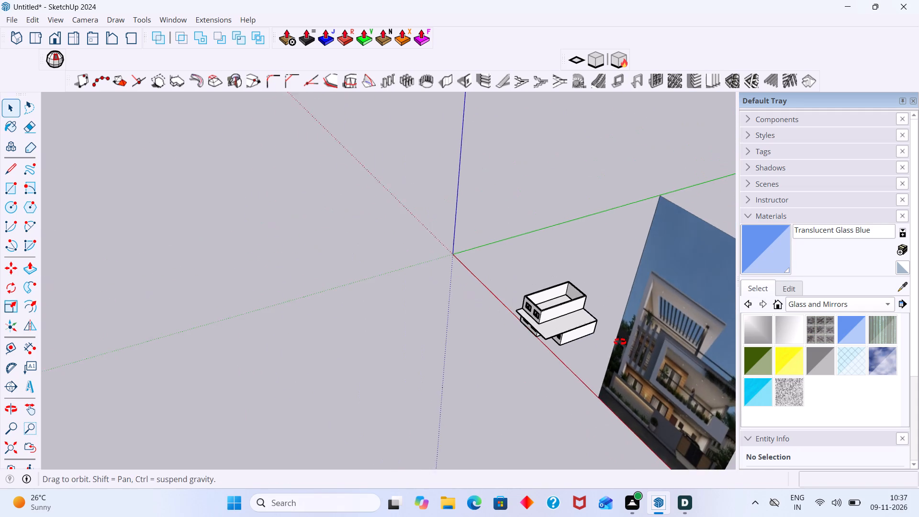
middle_click_drag(620, 342, 699, 322)
scroll(714, 285, "up", 6)
middle_click_drag(691, 289, 691, 315)
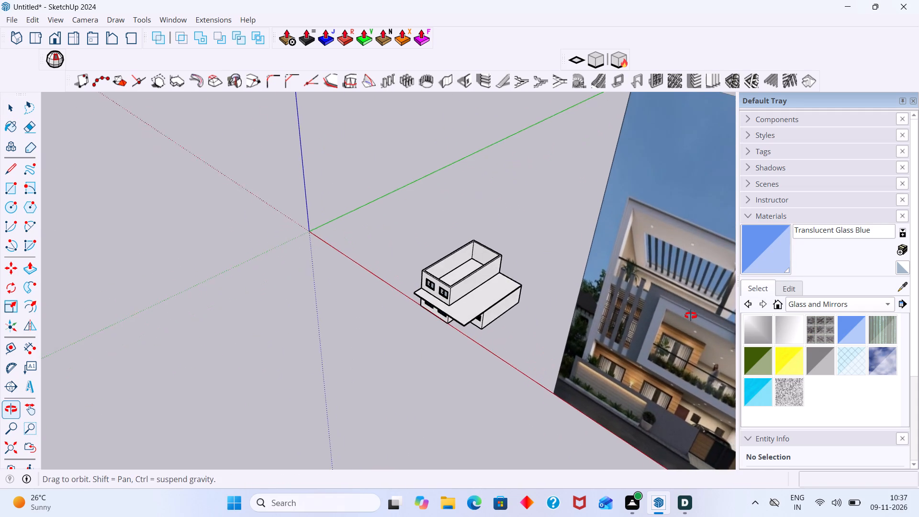
middle_click_drag(691, 315, 698, 316)
middle_click_drag(688, 311, 572, 276, "shift")
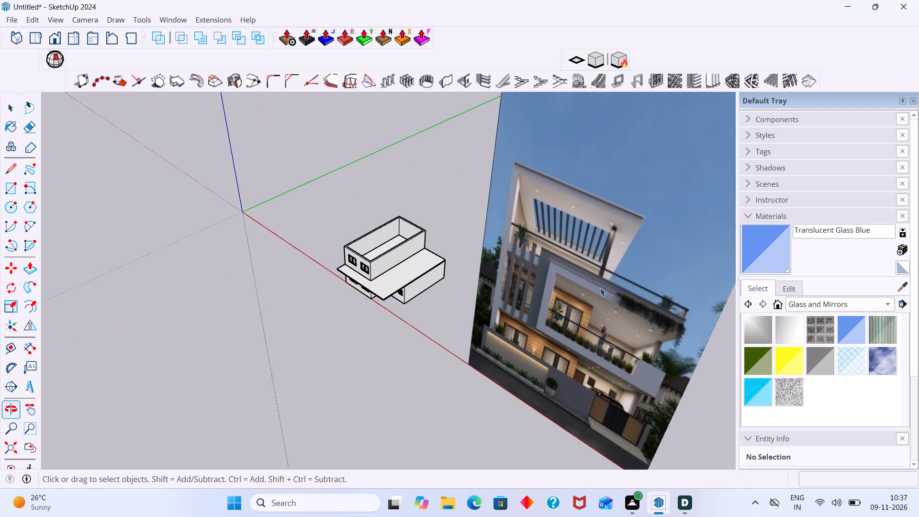
middle_click_drag(603, 310, 629, 271)
middle_click_drag(587, 294, 636, 277)
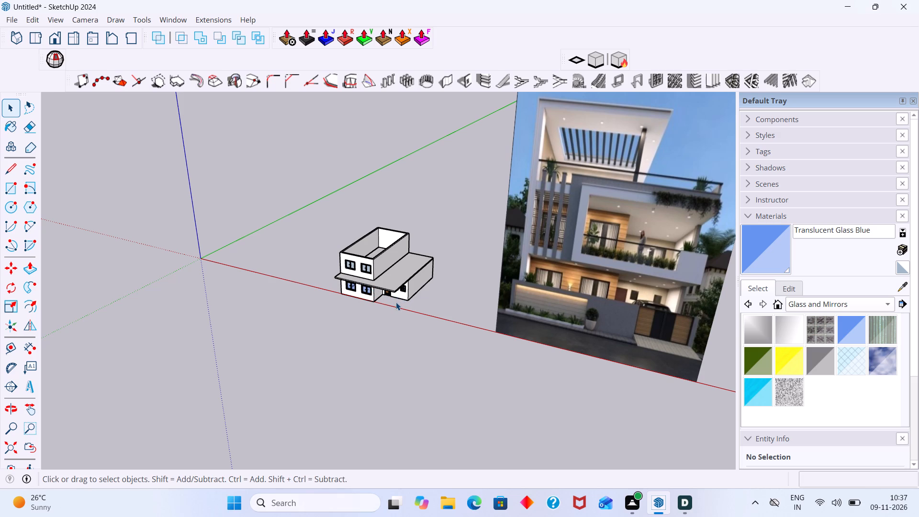
middle_click_drag(431, 301, 455, 297)
middle_click_drag(431, 291, 433, 290)
middle_click_drag(433, 290, 483, 266)
scroll(420, 289, "up", 6)
middle_click_drag(379, 286, 363, 163)
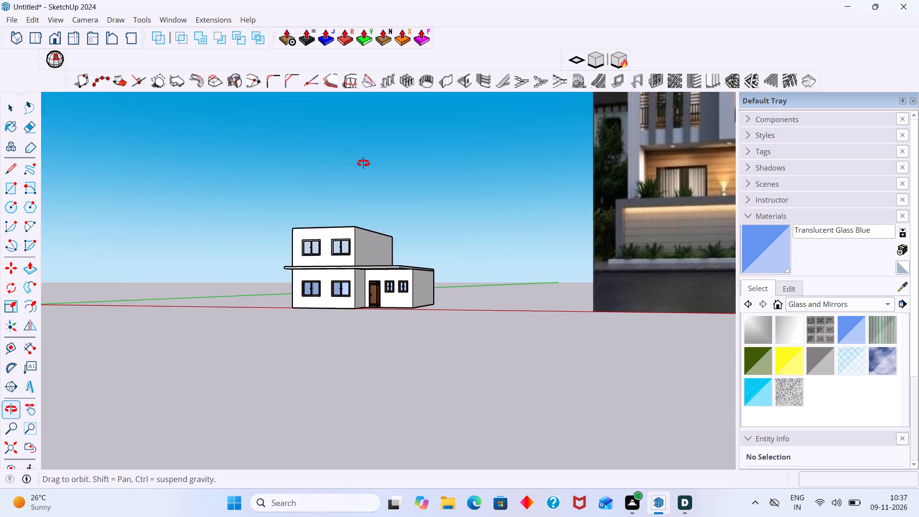
middle_click_drag(363, 163, 359, 128)
middle_click_drag(365, 260, 409, 367)
scroll(405, 319, "down", 9)
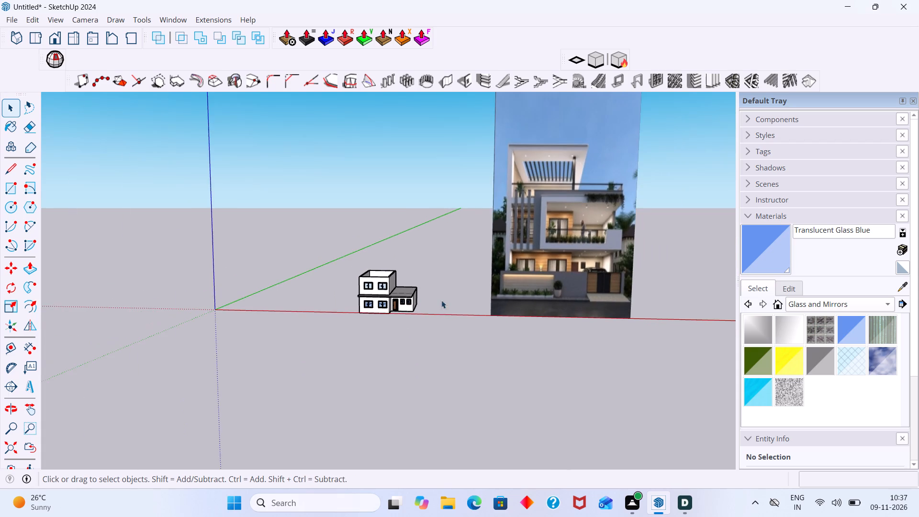
middle_click_drag(459, 296, 450, 353)
scroll(571, 242, "up", 5)
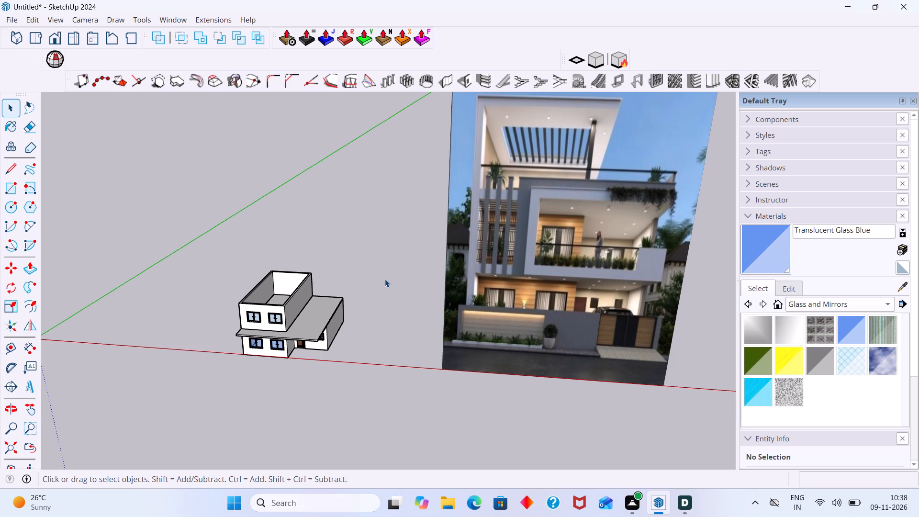
scroll(386, 279, "down", 3)
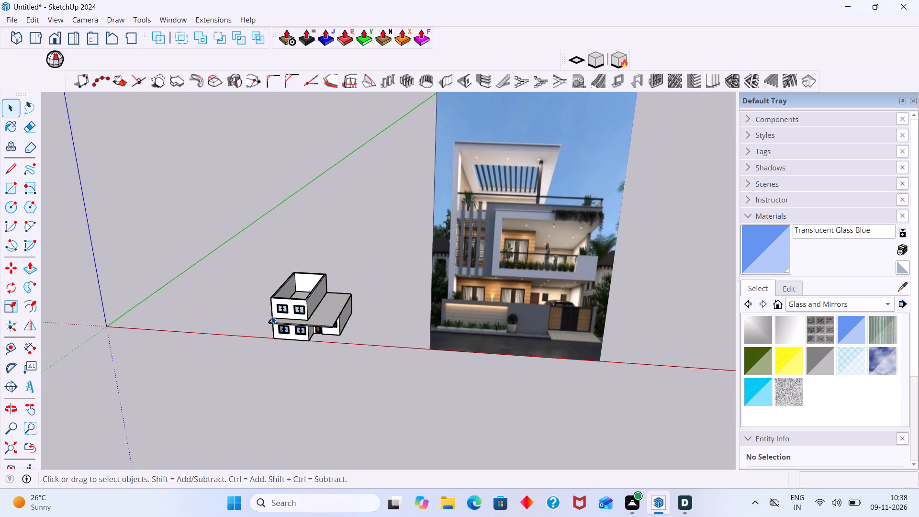
scroll(280, 315, "up", 8)
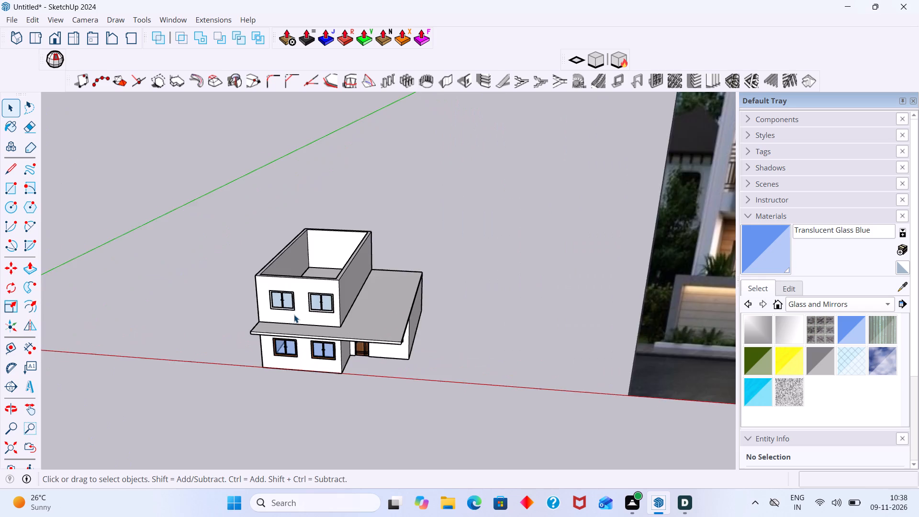
scroll(294, 315, "up", 14)
scroll(350, 310, "up", 2)
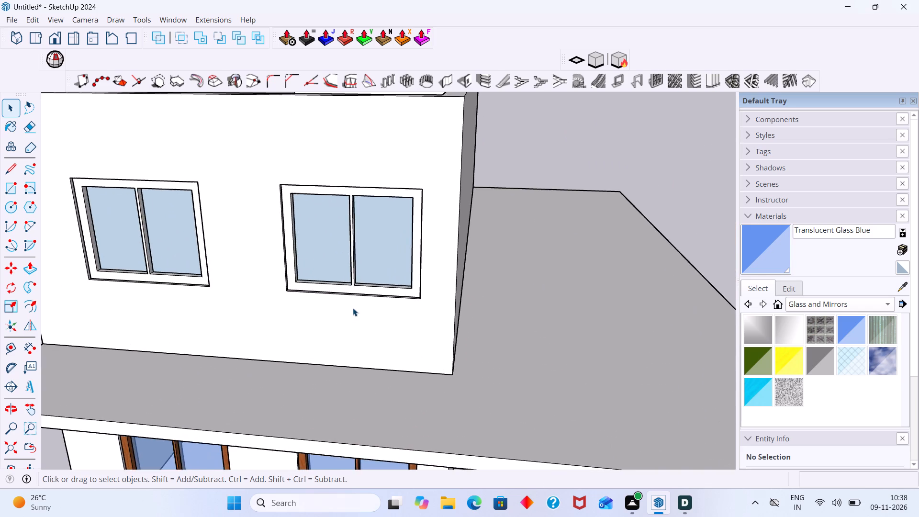
scroll(353, 308, "down", 10)
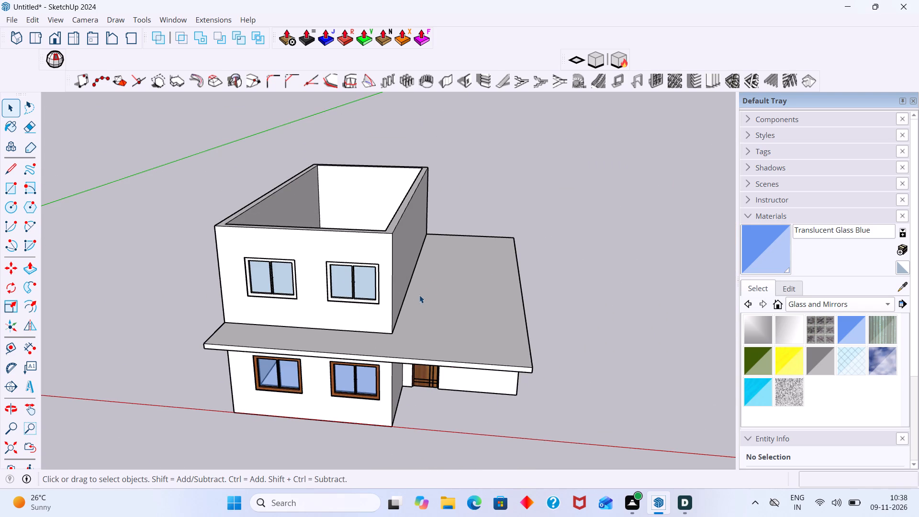
middle_click_drag(419, 295, 401, 278)
scroll(401, 282, "down", 8)
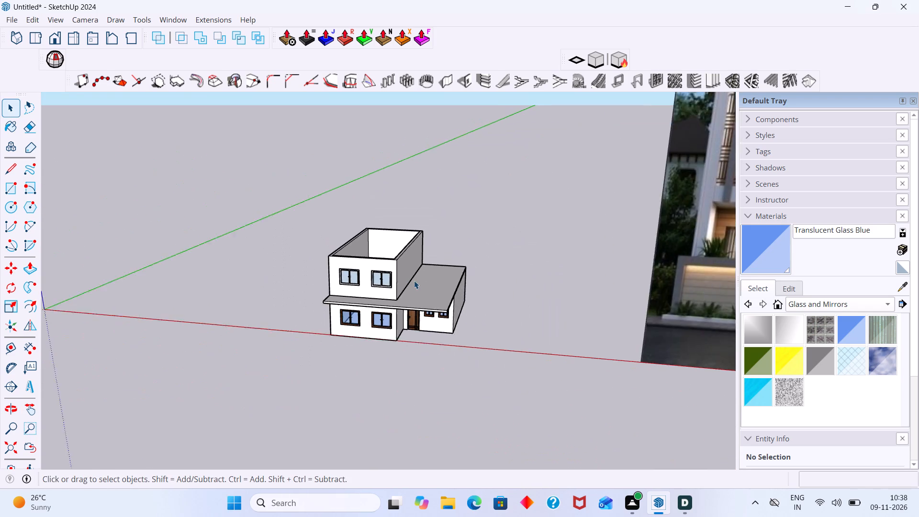
scroll(414, 281, "down", 3)
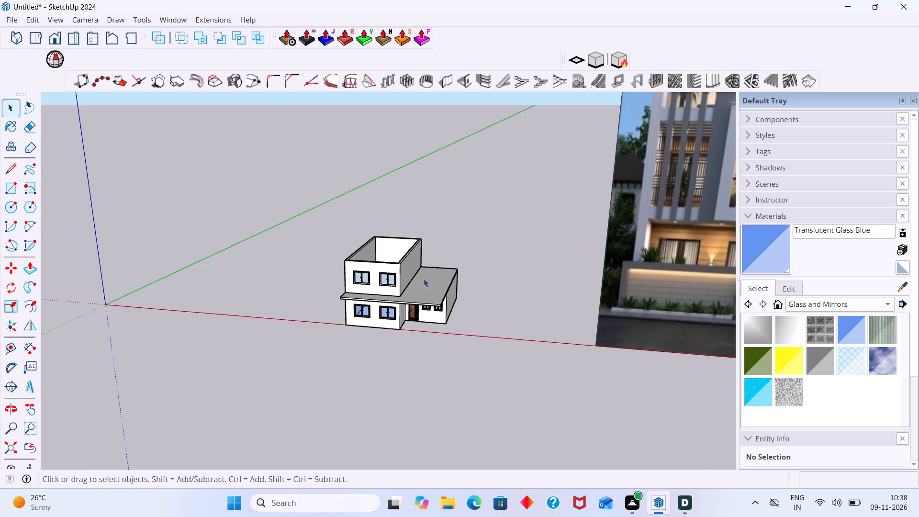
scroll(392, 269, "up", 6)
middle_click_drag(391, 277, 472, 259)
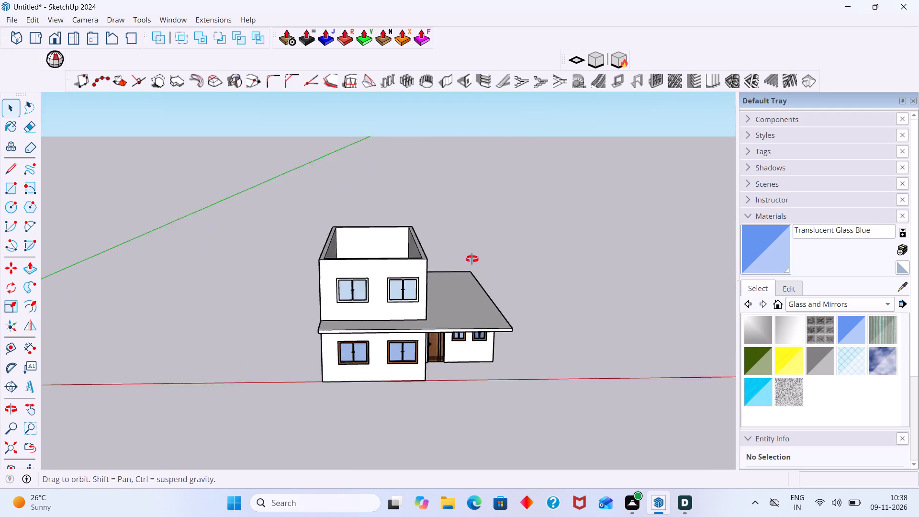
middle_click_drag(472, 259, 353, 234)
scroll(393, 245, "down", 16)
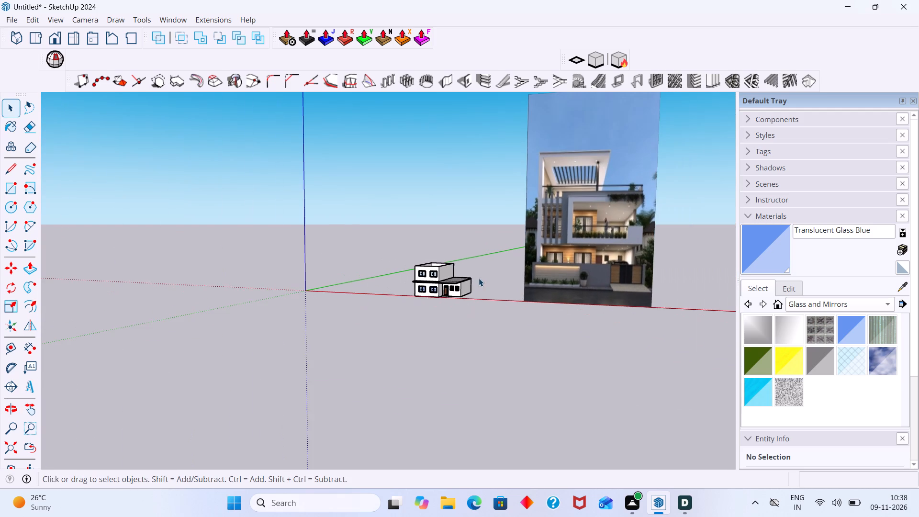
scroll(432, 288, "up", 6)
scroll(441, 269, "down", 5)
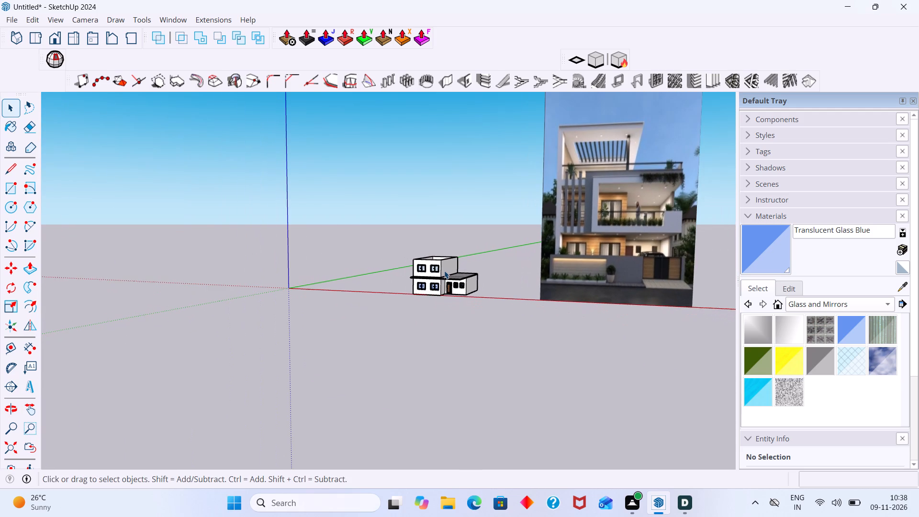
Undo the recent upper-storey edits back past the removal of the doorway room's walls and the front window frames, and leave the group.
key("ctrl+z")
key("ctrl+z")
key("ctrl+z")
key("ctrl+z")
key("ctrl+z")
key("ctrl+z")
key("ctrl+z")
key("ctrl+z")
key("ctrl+z")
key("ctrl+z")
key("ctrl+z")
key("ctrl+z")
key("ctrl+z")
key("ctrl+z")
key("ctrl+z")
key("ctrl+z")
key("ctrl+z")
key("ctrl+z")
key("ctrl+z")
key("ctrl+z")
key("ctrl+z")
key("ctrl+z")
key("ctrl+z")
key("ctrl+z")
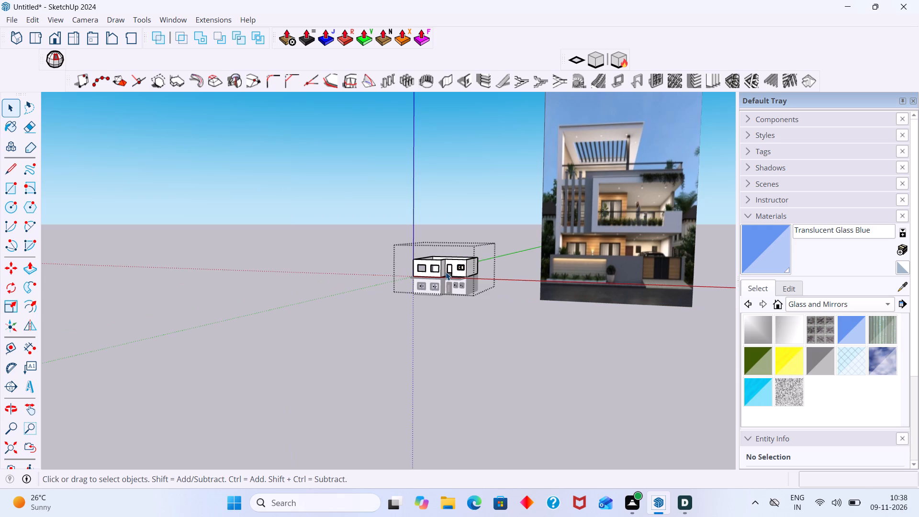
left_click(485, 195)
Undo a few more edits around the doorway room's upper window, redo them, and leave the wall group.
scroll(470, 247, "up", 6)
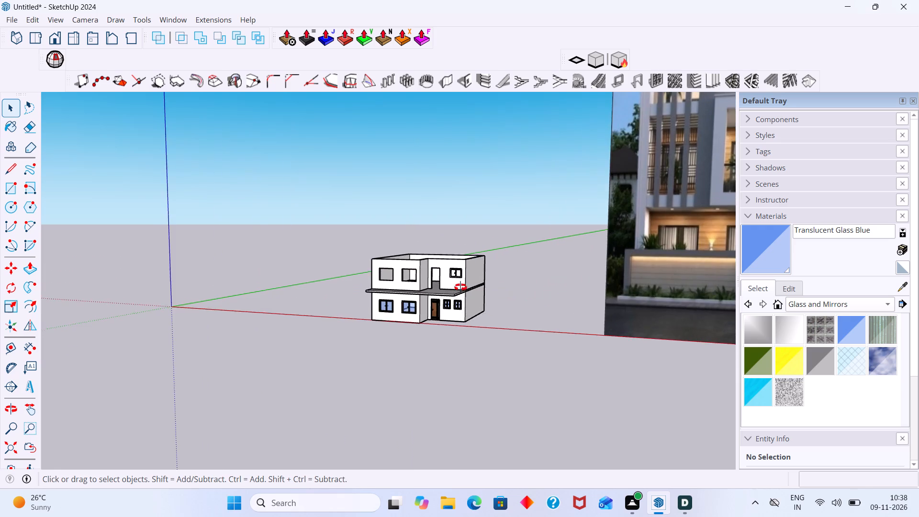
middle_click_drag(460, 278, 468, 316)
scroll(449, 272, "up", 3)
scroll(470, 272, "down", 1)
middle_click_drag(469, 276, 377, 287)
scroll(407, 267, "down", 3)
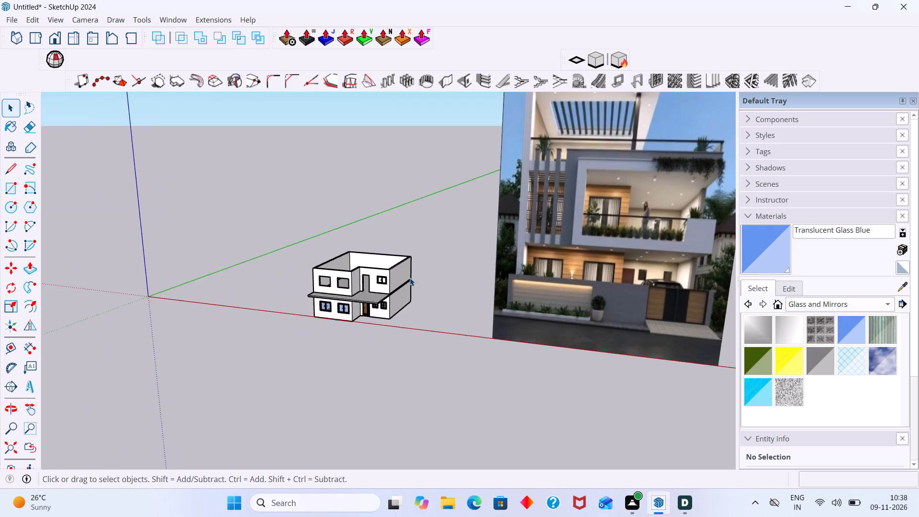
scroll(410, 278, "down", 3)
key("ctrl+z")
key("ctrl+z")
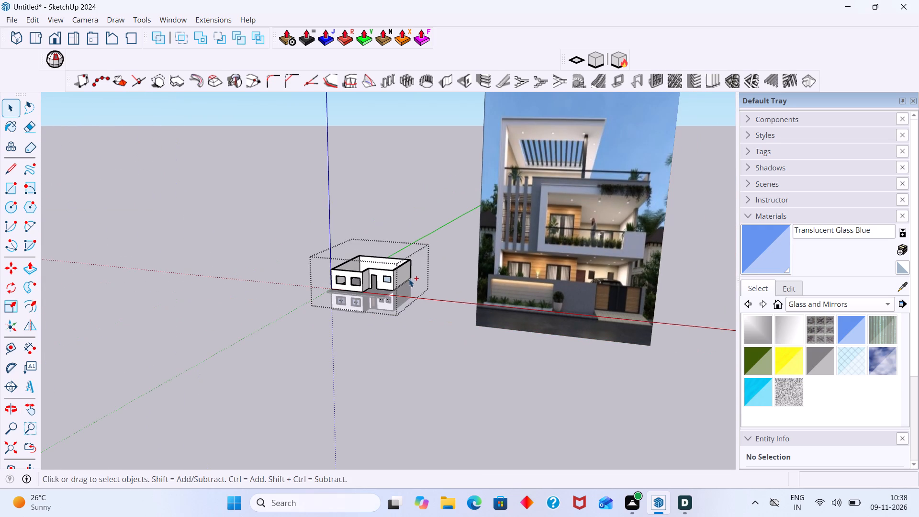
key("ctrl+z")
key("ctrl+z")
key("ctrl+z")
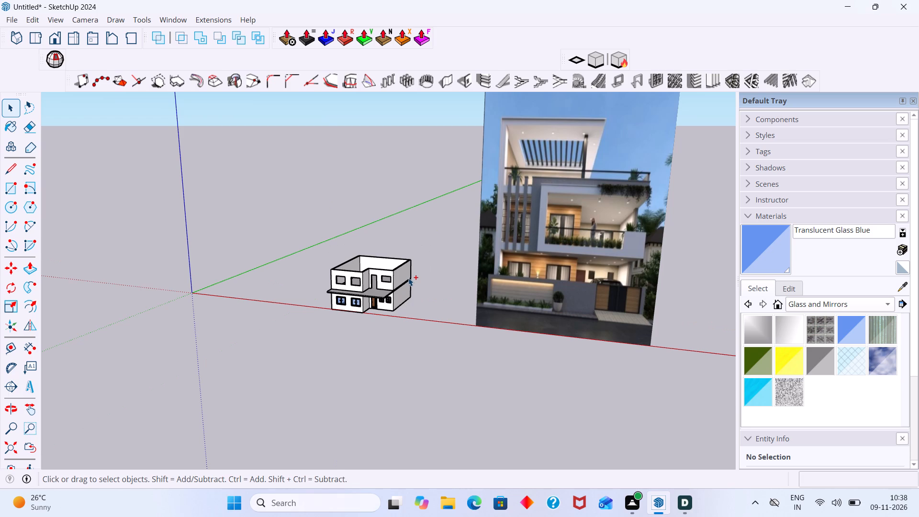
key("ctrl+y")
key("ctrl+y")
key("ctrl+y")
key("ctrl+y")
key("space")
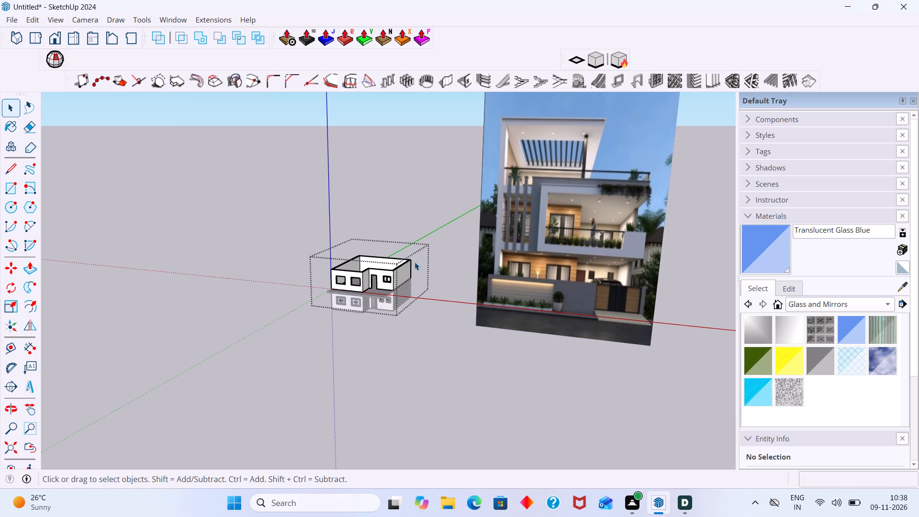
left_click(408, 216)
Copy the slab between the storeys straight up by 10' 6" onto the upper-storey walls as a roof.
scroll(372, 299, "up", 6)
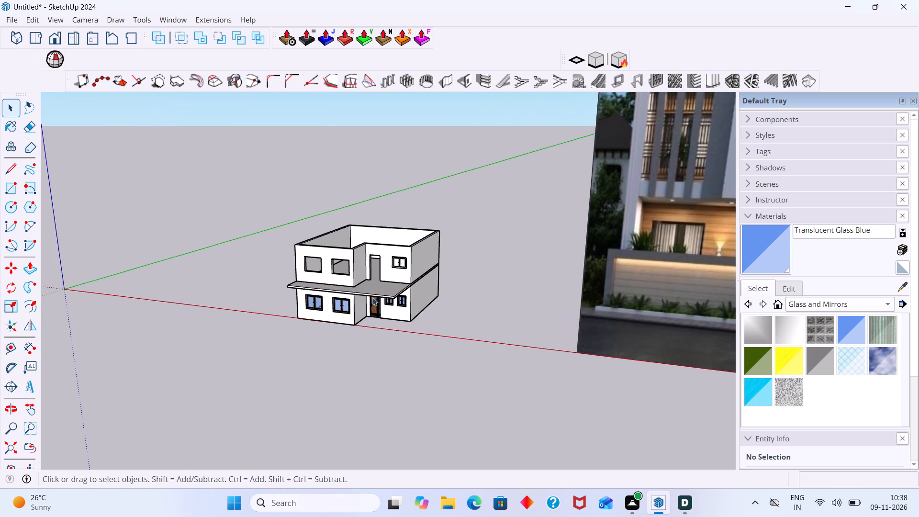
left_click(373, 293)
key("m")
scroll(289, 292, "up", 2)
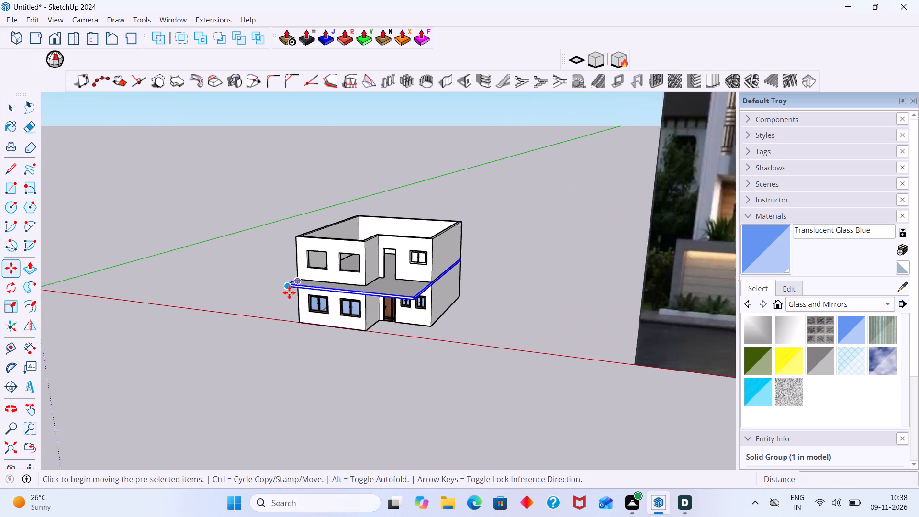
scroll(289, 292, "up", 10)
middle_click_drag(310, 281, 324, 207)
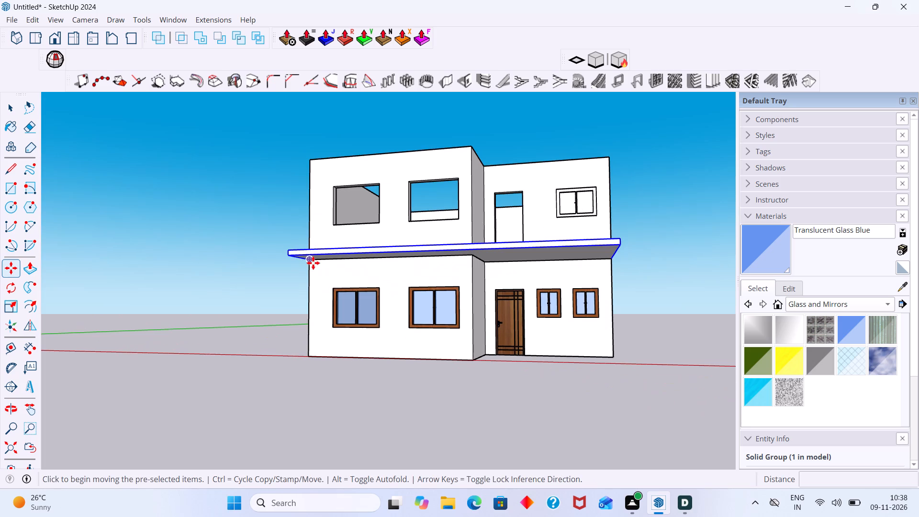
left_click(309, 261)
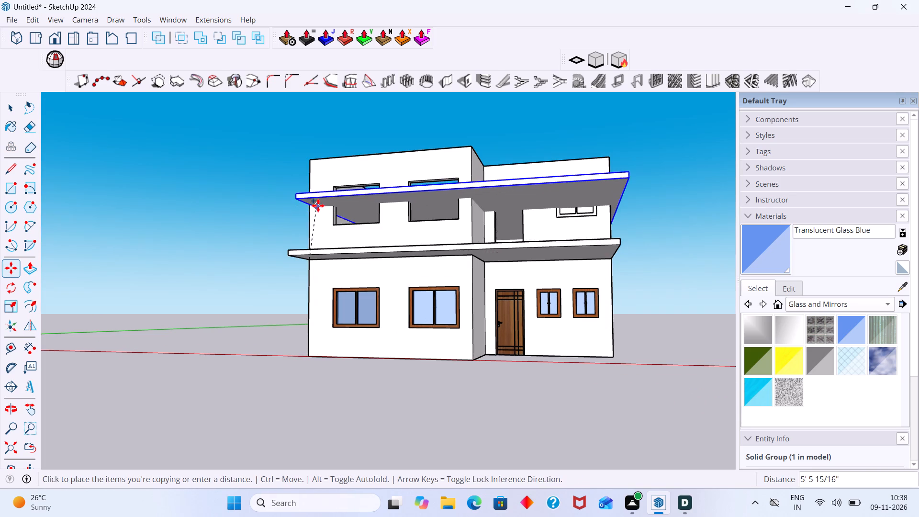
middle_click_drag(325, 210, 308, 338)
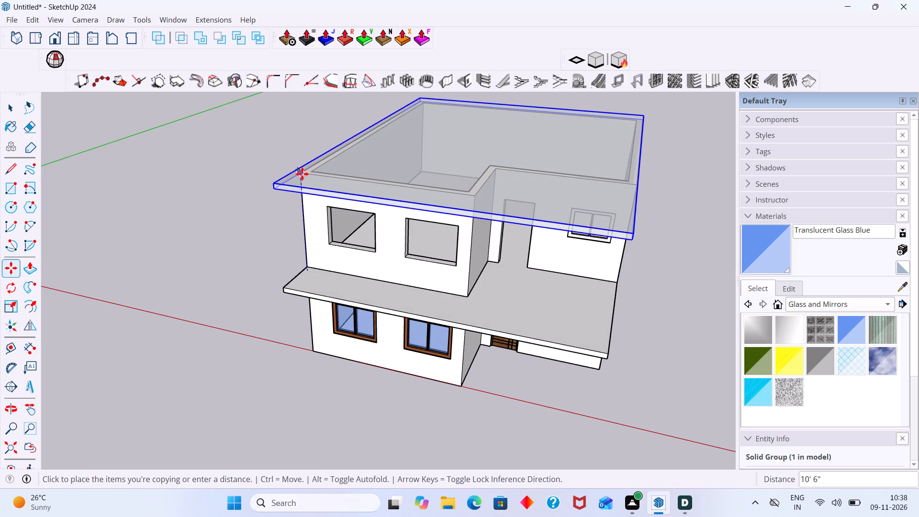
left_click(302, 173)
key("space")
left_click(290, 157)
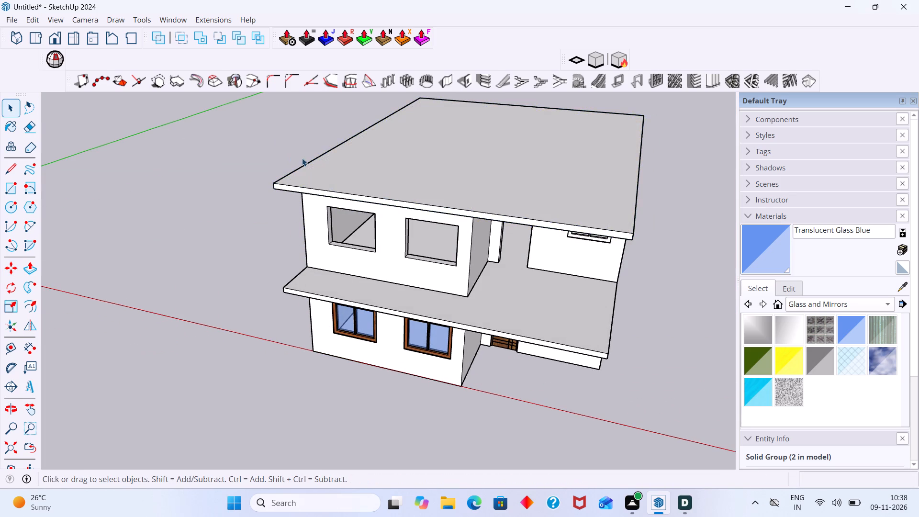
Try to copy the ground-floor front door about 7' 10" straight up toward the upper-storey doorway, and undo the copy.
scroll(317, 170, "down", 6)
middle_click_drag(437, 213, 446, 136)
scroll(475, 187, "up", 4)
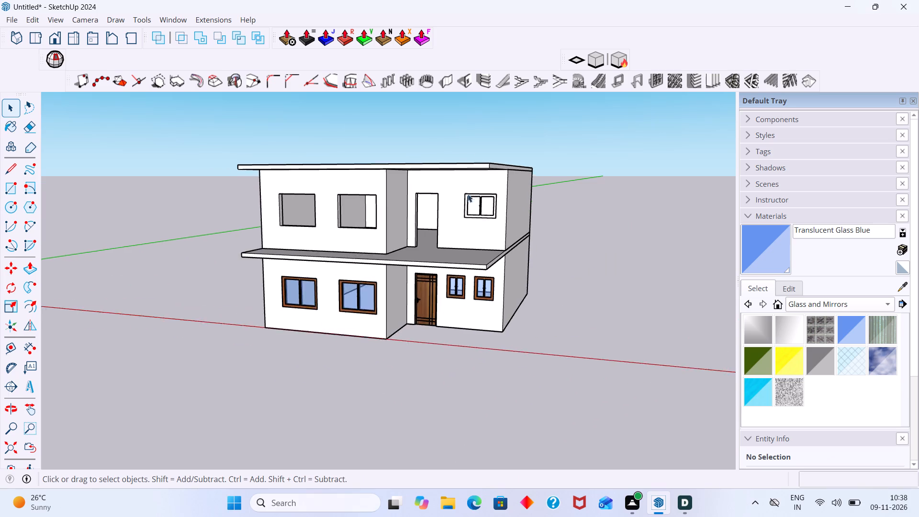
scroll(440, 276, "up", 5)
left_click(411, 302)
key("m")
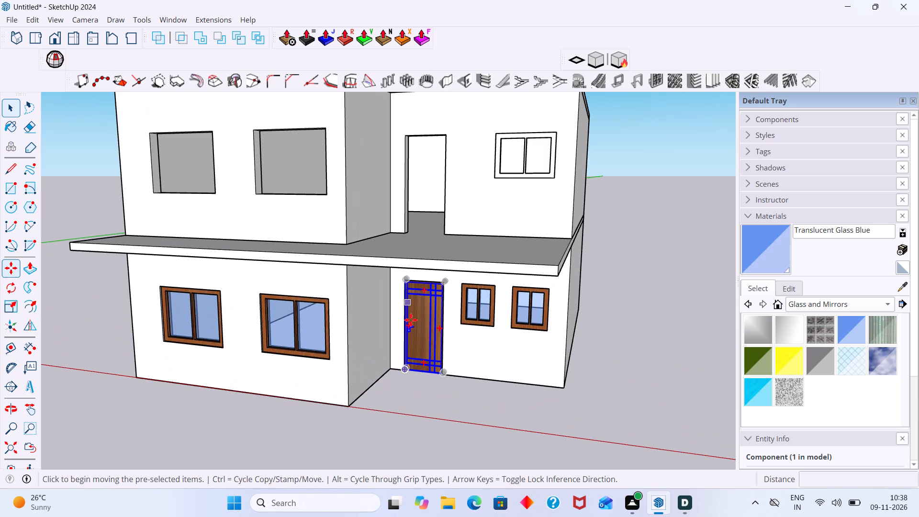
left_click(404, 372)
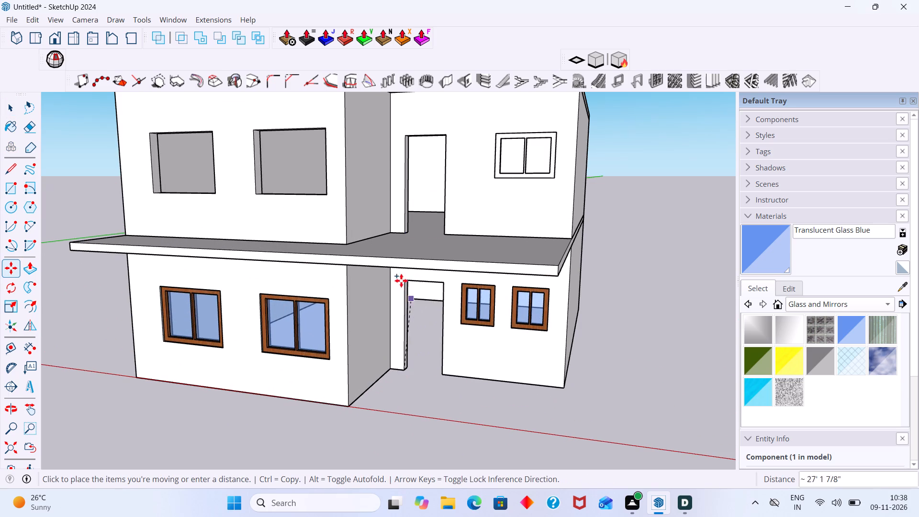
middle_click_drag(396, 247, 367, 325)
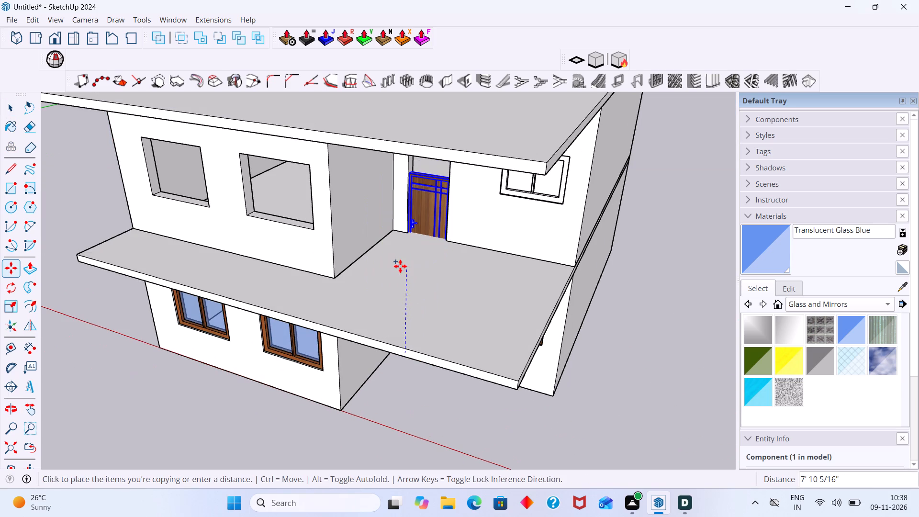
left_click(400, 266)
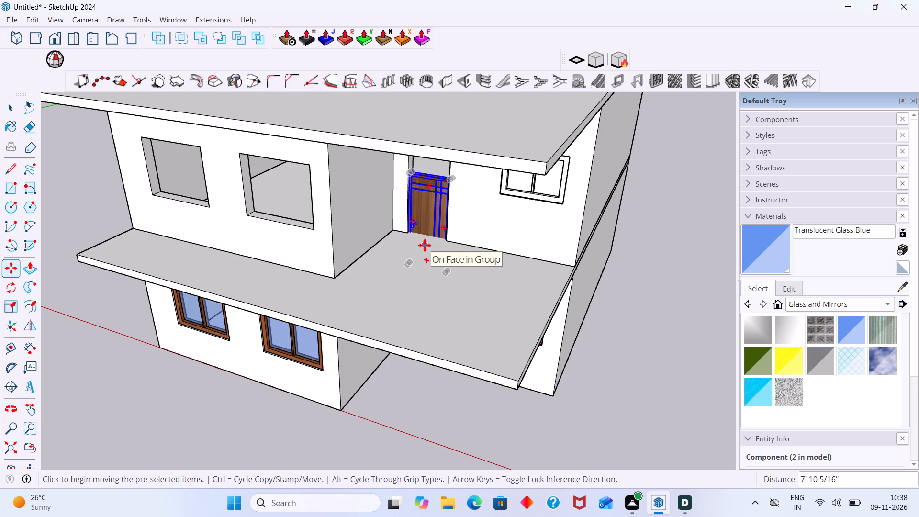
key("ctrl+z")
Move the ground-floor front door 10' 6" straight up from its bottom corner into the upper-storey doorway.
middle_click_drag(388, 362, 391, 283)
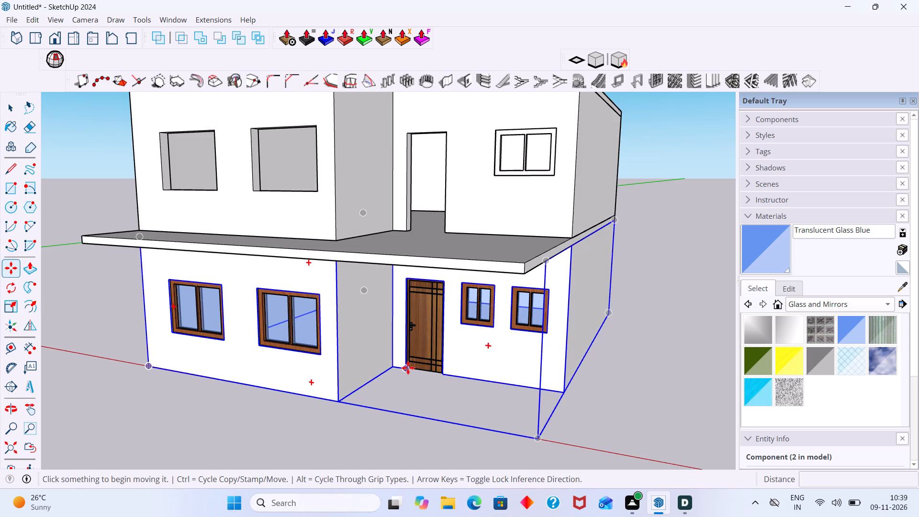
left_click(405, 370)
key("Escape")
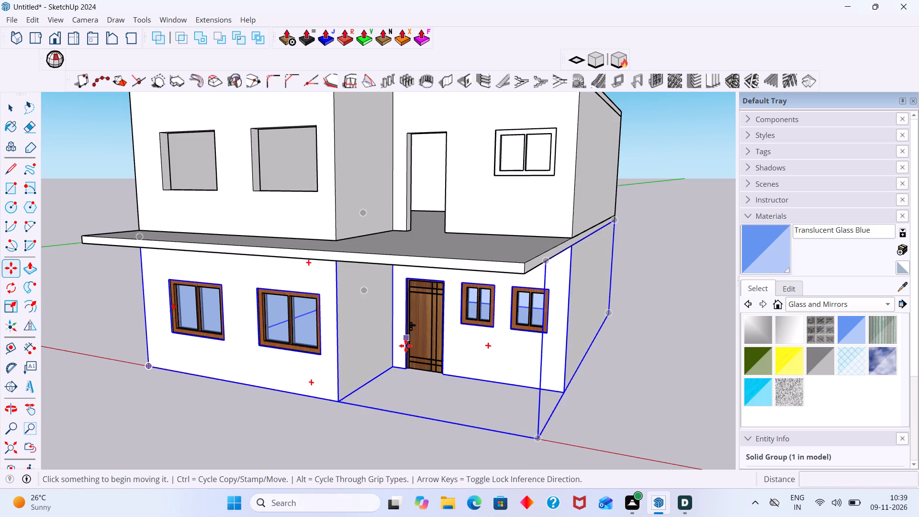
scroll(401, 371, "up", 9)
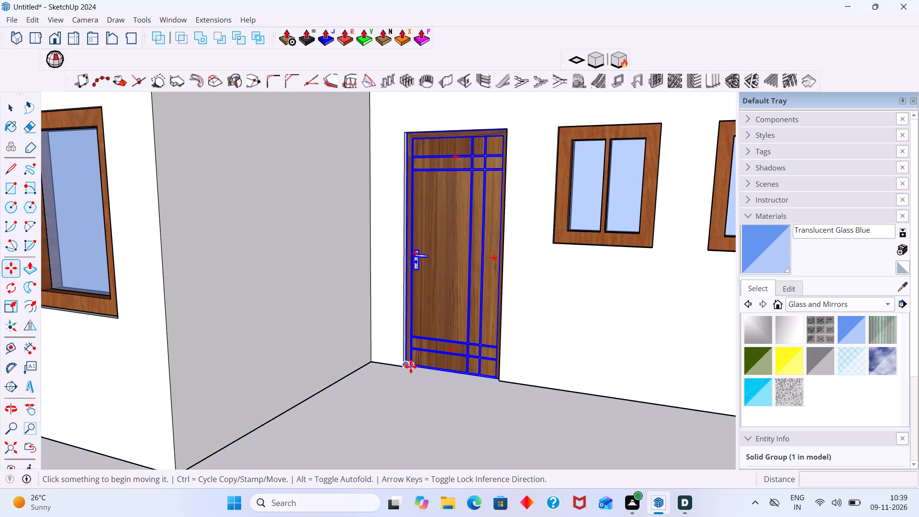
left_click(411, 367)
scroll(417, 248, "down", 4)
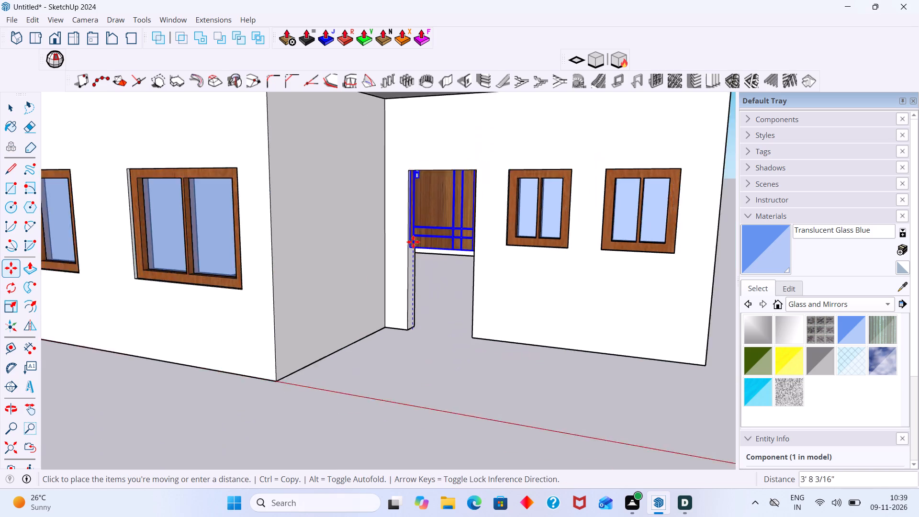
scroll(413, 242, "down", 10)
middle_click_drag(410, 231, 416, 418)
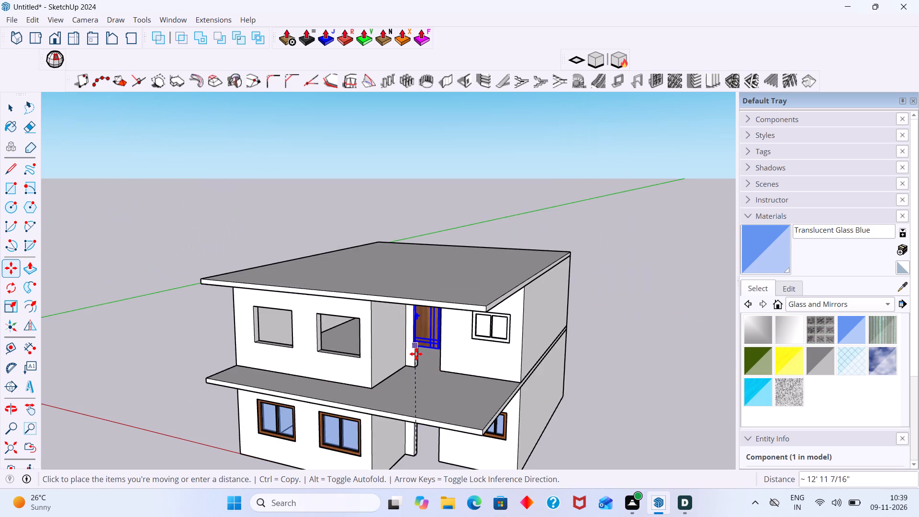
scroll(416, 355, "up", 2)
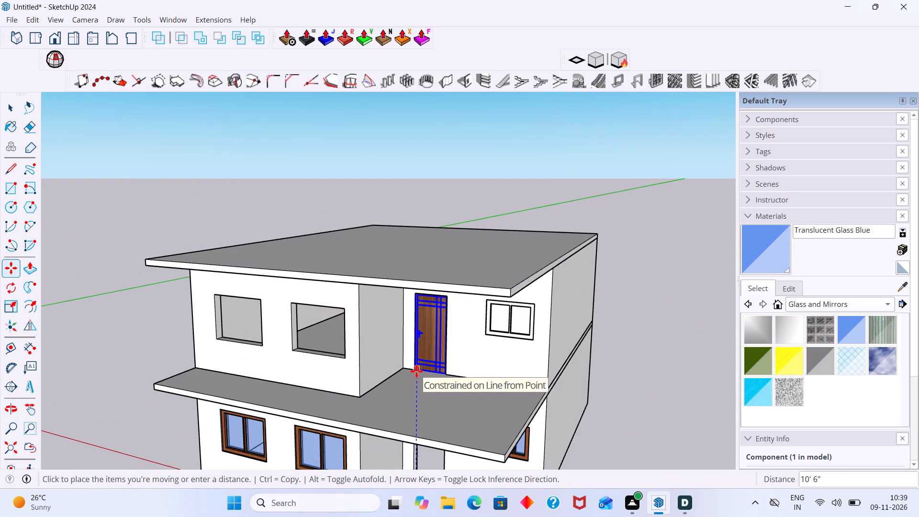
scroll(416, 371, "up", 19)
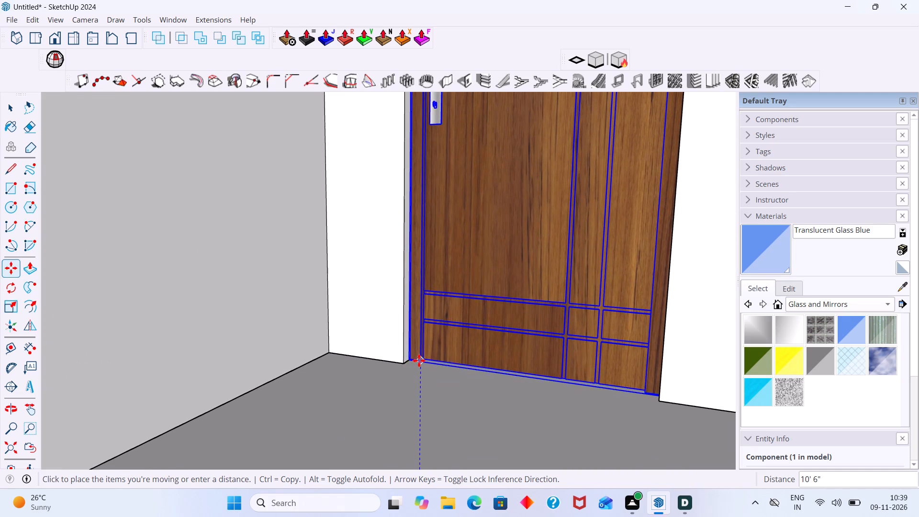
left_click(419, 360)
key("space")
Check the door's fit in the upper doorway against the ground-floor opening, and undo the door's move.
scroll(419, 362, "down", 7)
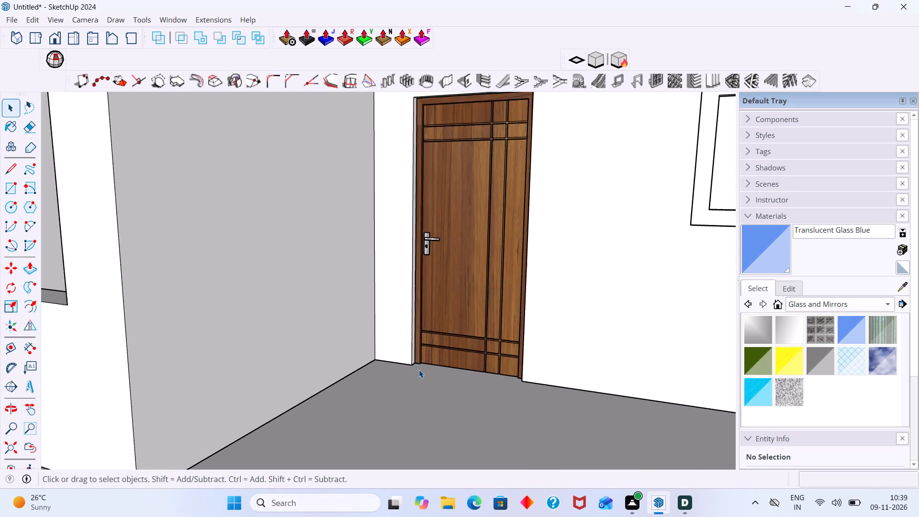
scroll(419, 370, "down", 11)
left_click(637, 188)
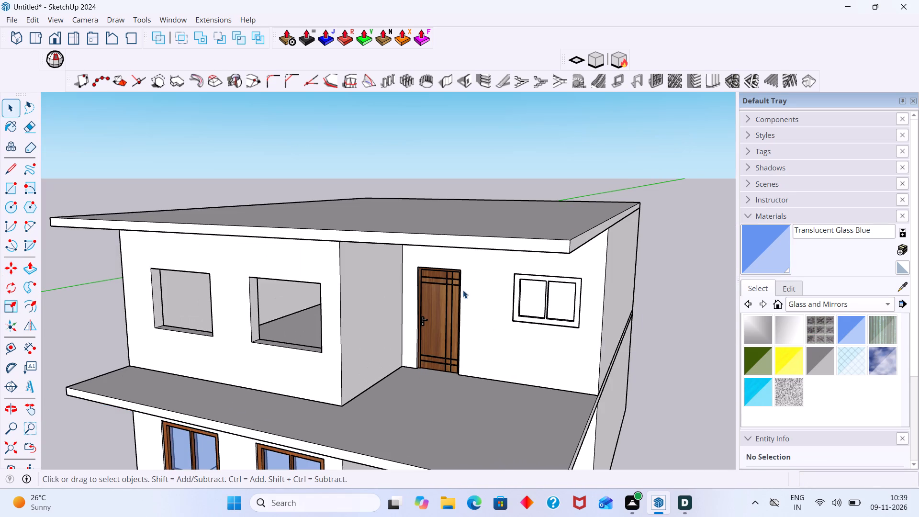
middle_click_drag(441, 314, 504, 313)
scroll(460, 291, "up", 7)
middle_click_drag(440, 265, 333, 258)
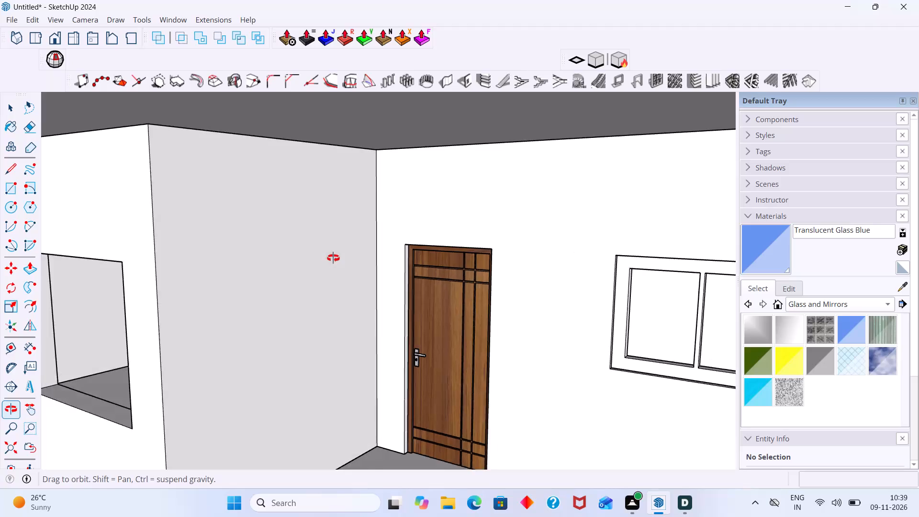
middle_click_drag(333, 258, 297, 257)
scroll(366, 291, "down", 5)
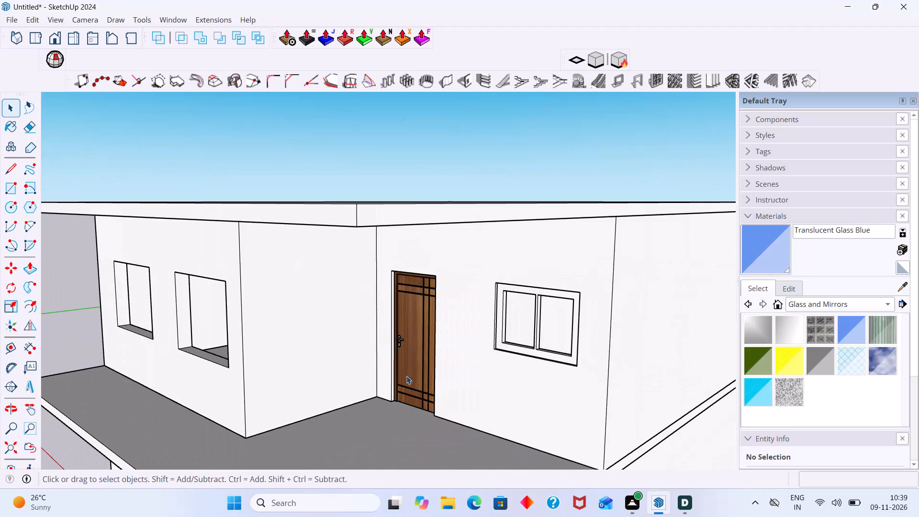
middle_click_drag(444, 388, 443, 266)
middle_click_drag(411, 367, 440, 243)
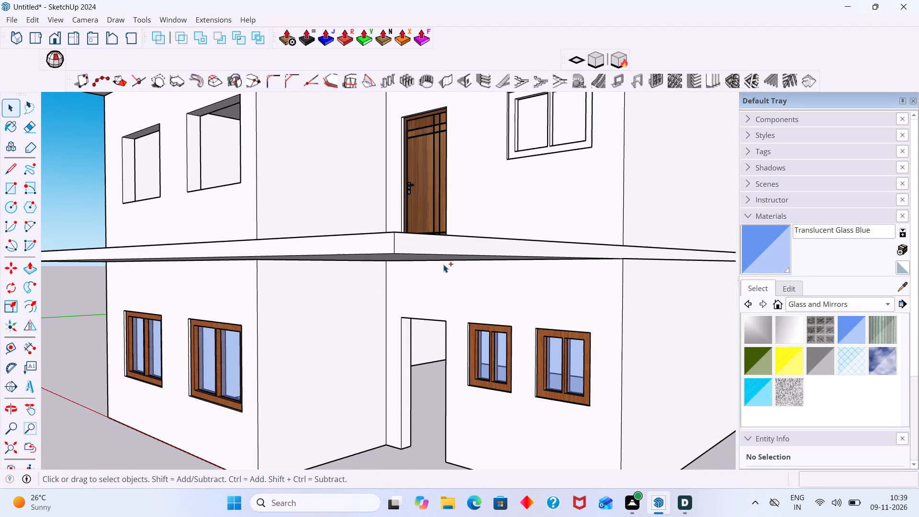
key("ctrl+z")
Copy the ground-floor front door from its bottom corner onto the slab between the storeys, in front of the upper doorway.
left_click(409, 442)
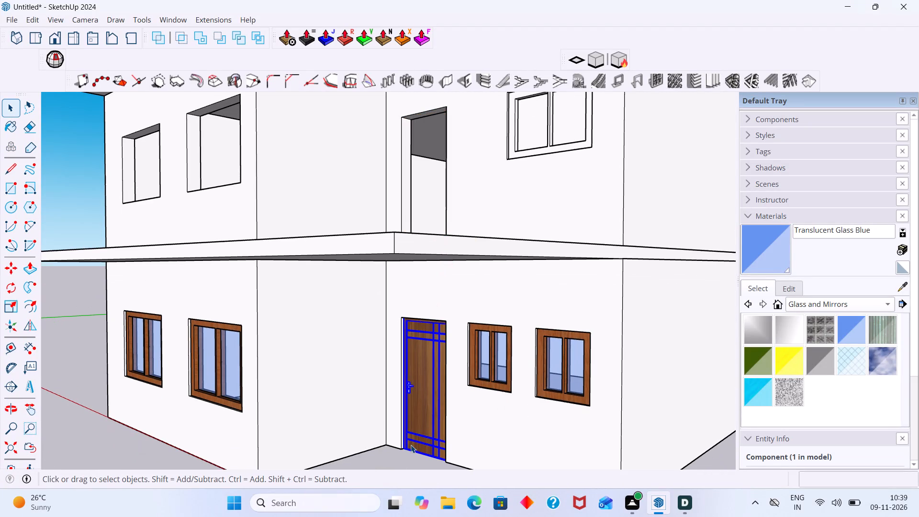
key("m")
scroll(404, 449, "up", 4)
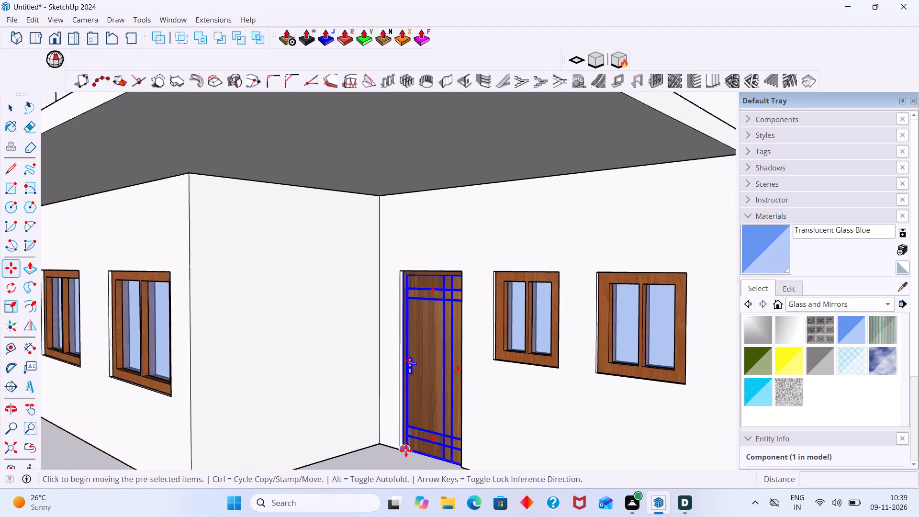
scroll(406, 450, "up", 16)
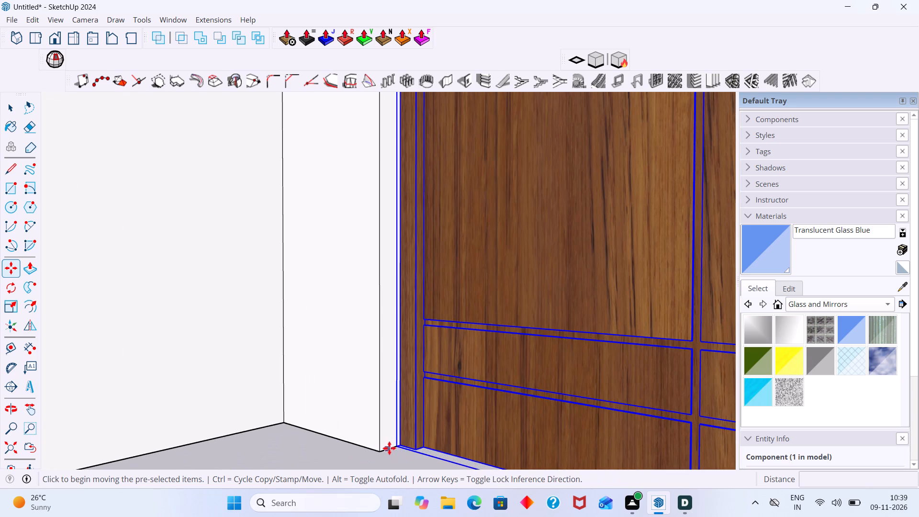
left_click(396, 448)
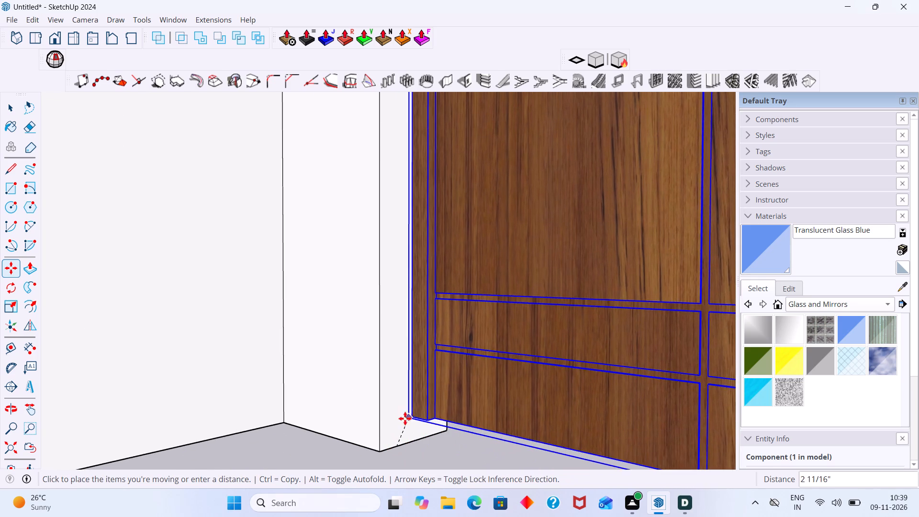
scroll(393, 336, "down", 6)
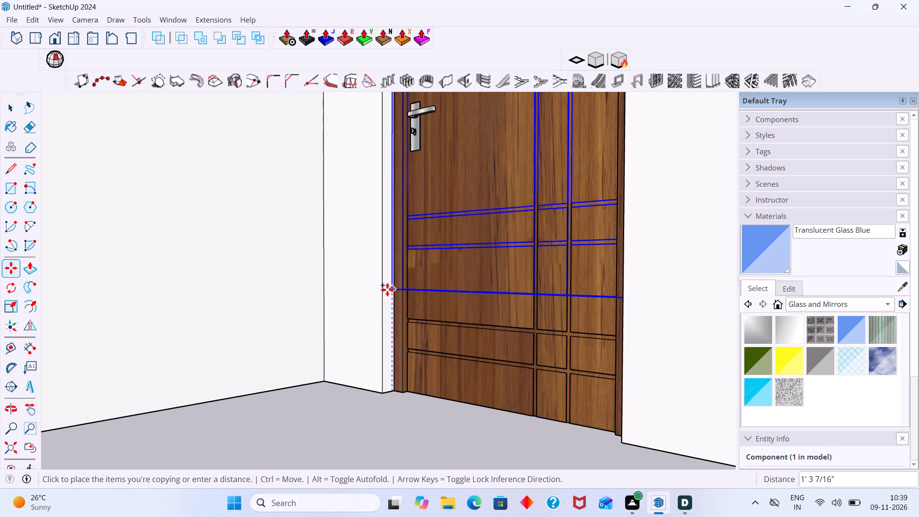
scroll(387, 290, "down", 3)
middle_click_drag(395, 286, 406, 403)
scroll(411, 300, "down", 11)
scroll(421, 211, "down", 1)
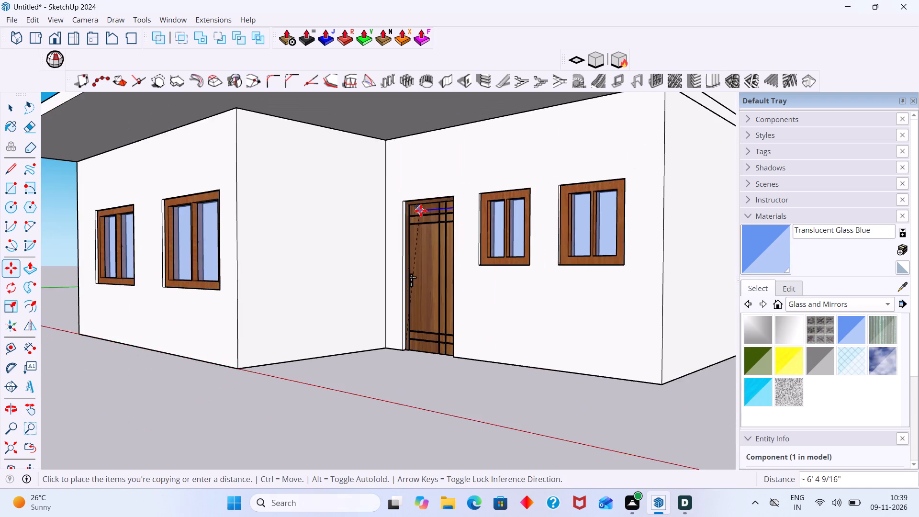
scroll(421, 211, "down", 4)
middle_click_drag(418, 206, 414, 334)
middle_click_drag(408, 306, 408, 396)
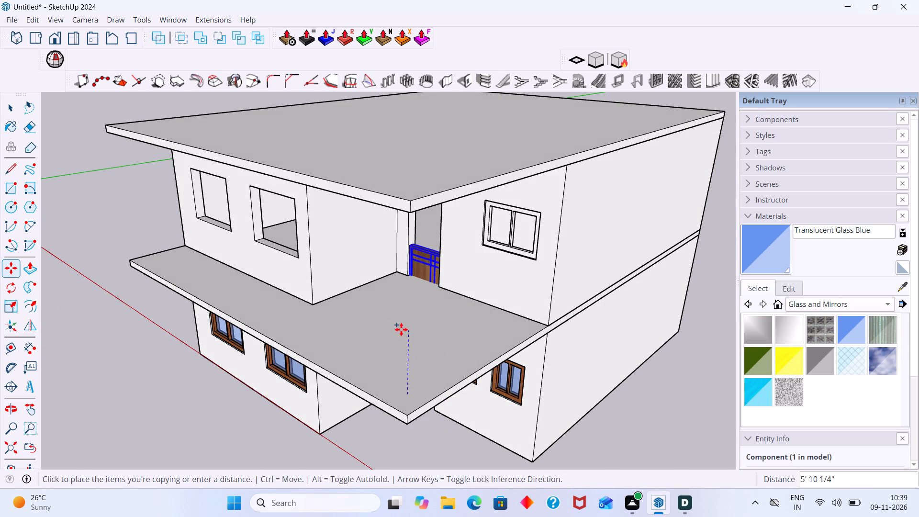
left_click(388, 340)
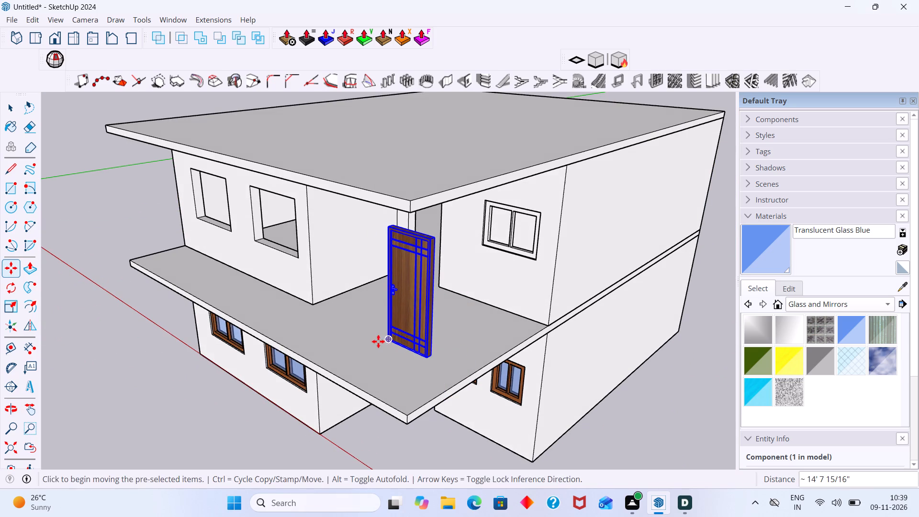
Move the copied door about 10' 3" by its bottom edge midpoint to the jamb's bottom midpoint in the upper-storey doorway.
middle_click_drag(384, 342, 568, 368)
scroll(502, 335, "up", 16)
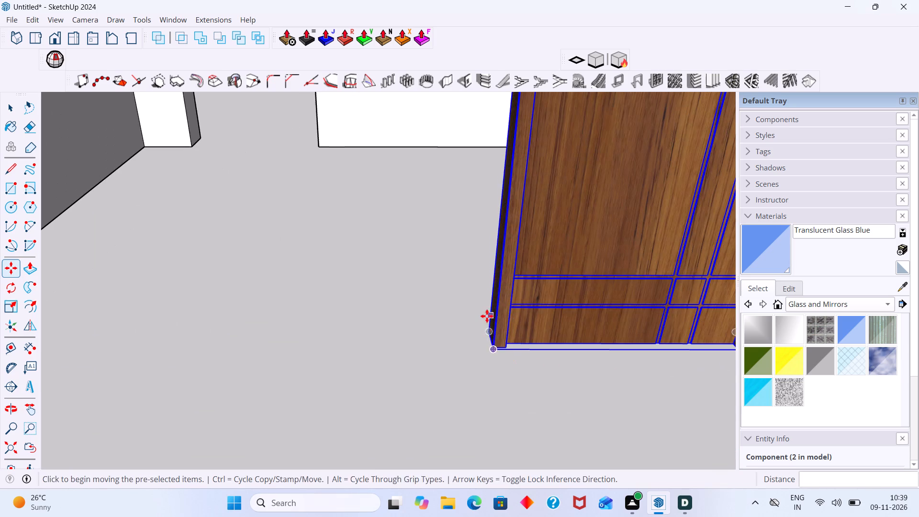
scroll(490, 342, "up", 7)
left_click(495, 340)
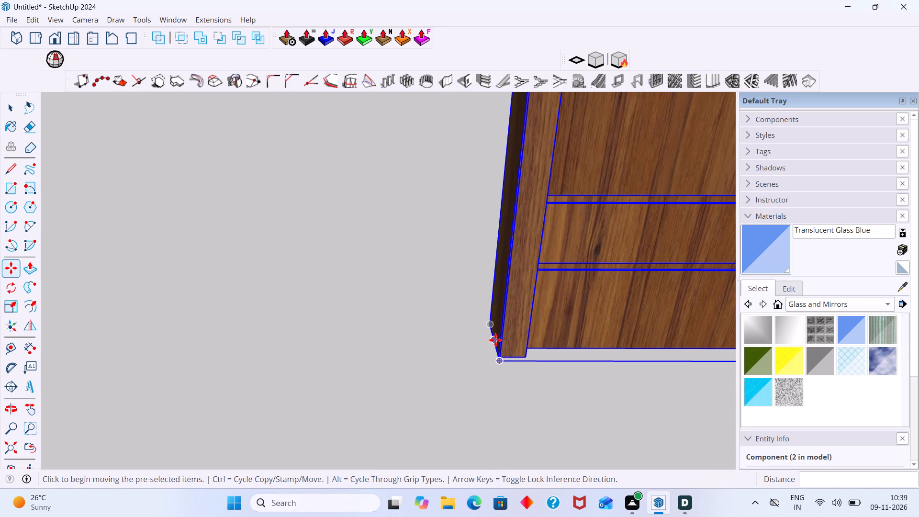
scroll(401, 255, "down", 14)
middle_click_drag(399, 265, 423, 398, "shift")
middle_click_drag(318, 266, 260, 287)
scroll(286, 232, "up", 5)
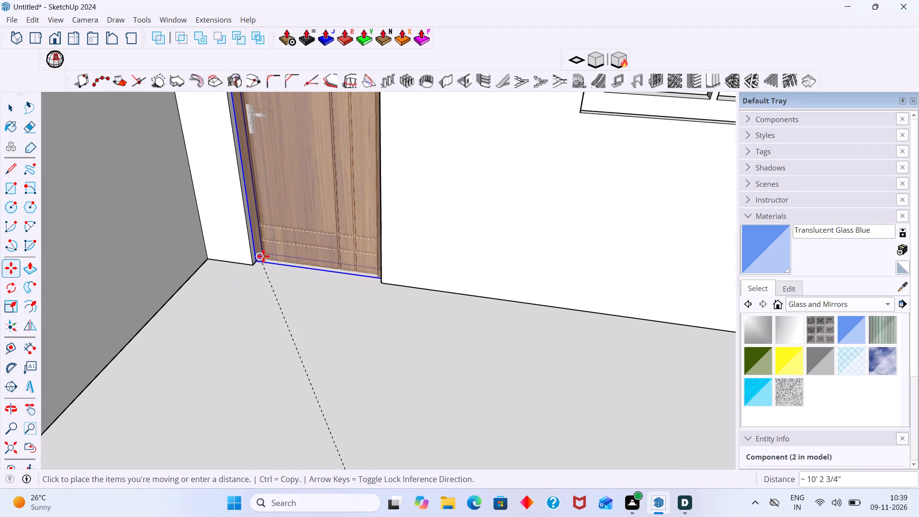
scroll(262, 257, "up", 10)
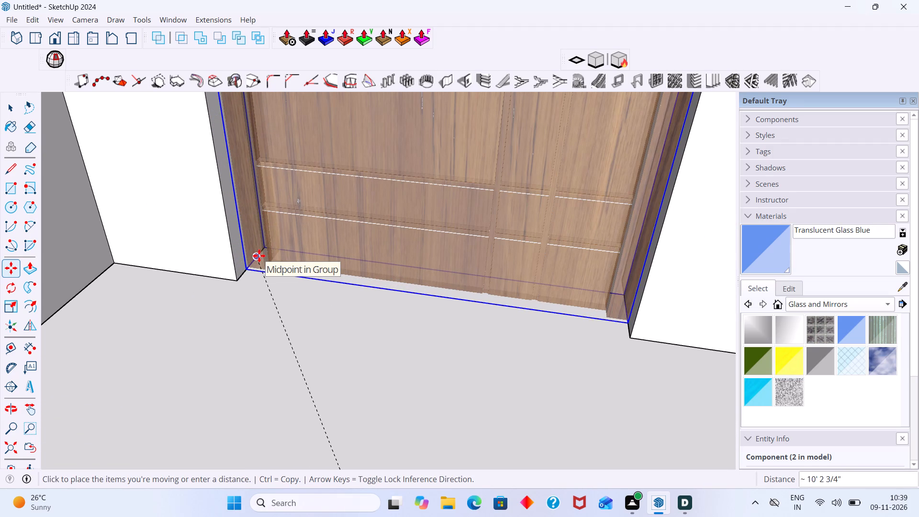
left_click(259, 256)
key("space")
scroll(295, 296, "down", 7)
left_click(334, 364)
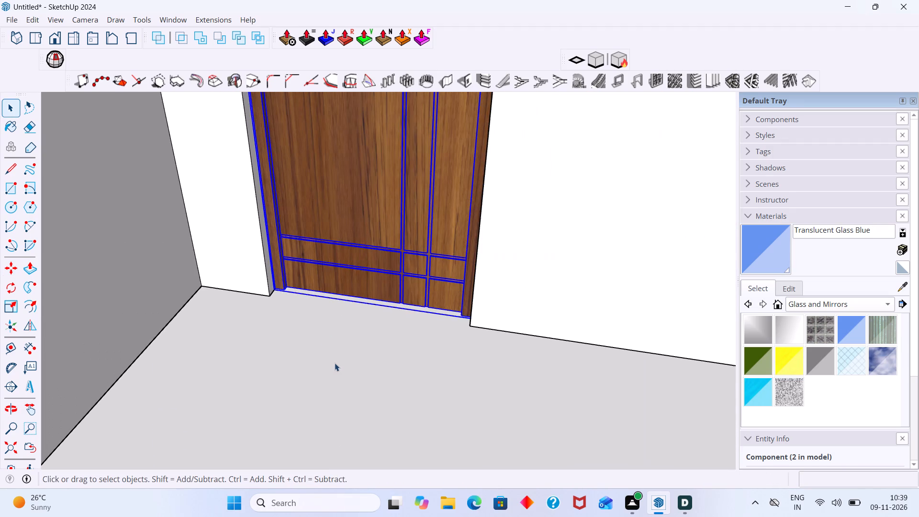
scroll(334, 358, "down", 13)
Compare the two-storey house with the facade reference image, and examine the upper storey's door and window.
left_click(8, 452)
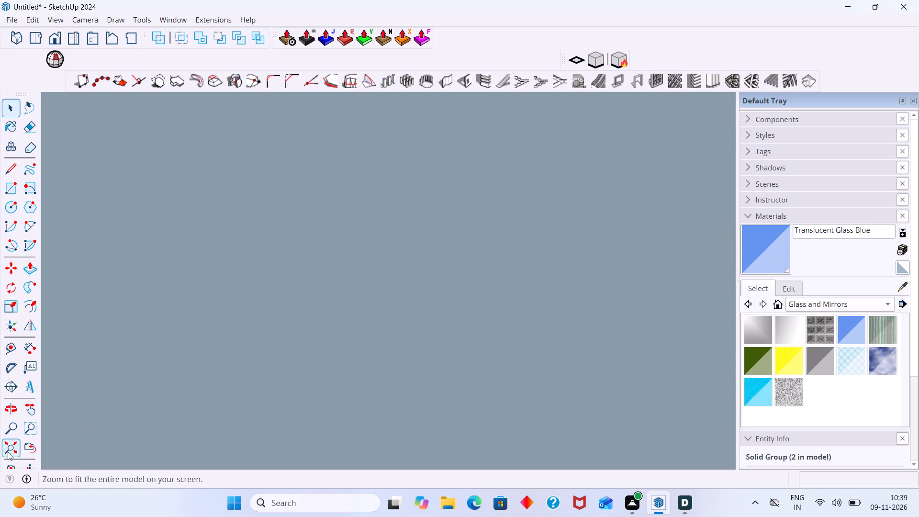
scroll(109, 418, "down", 3)
scroll(308, 349, "up", 3)
scroll(129, 403, "up", 2)
middle_click_drag(124, 413, 201, 339)
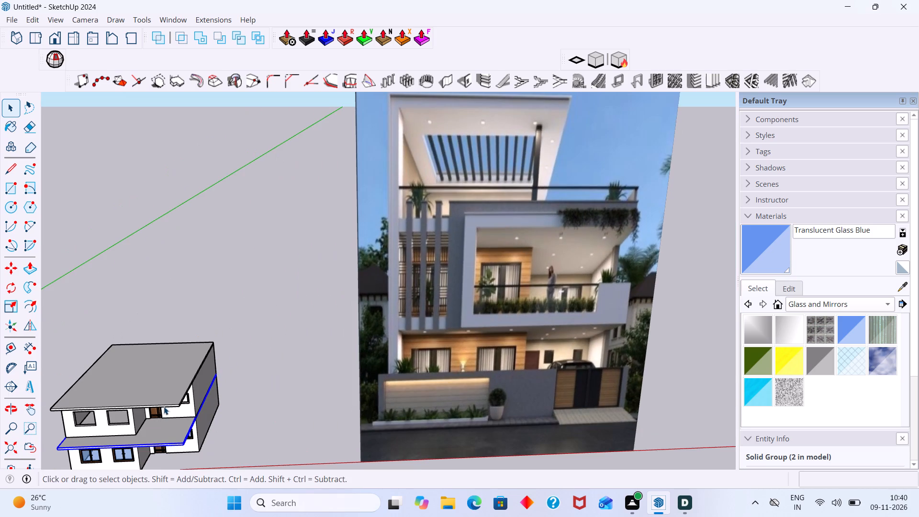
middle_click_drag(164, 403, 194, 302)
left_click(258, 293)
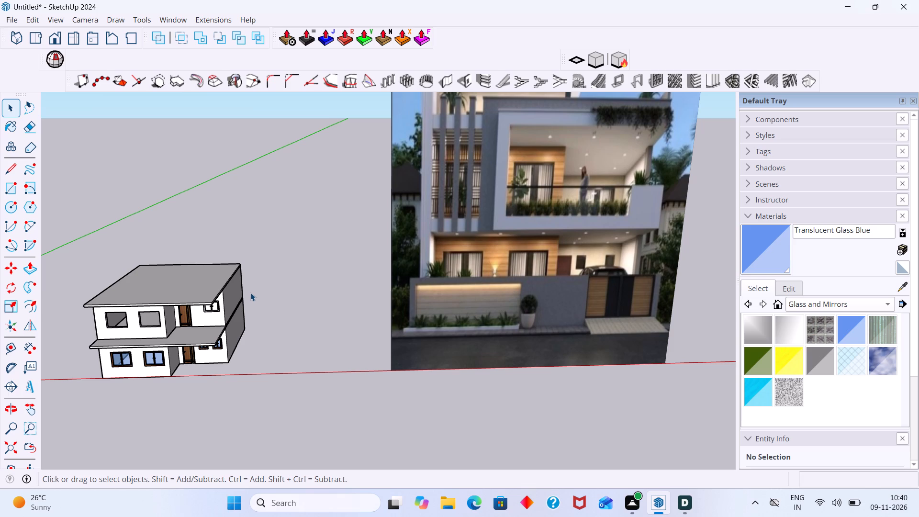
scroll(211, 313, "up", 16)
middle_click_drag(190, 319, 191, 258)
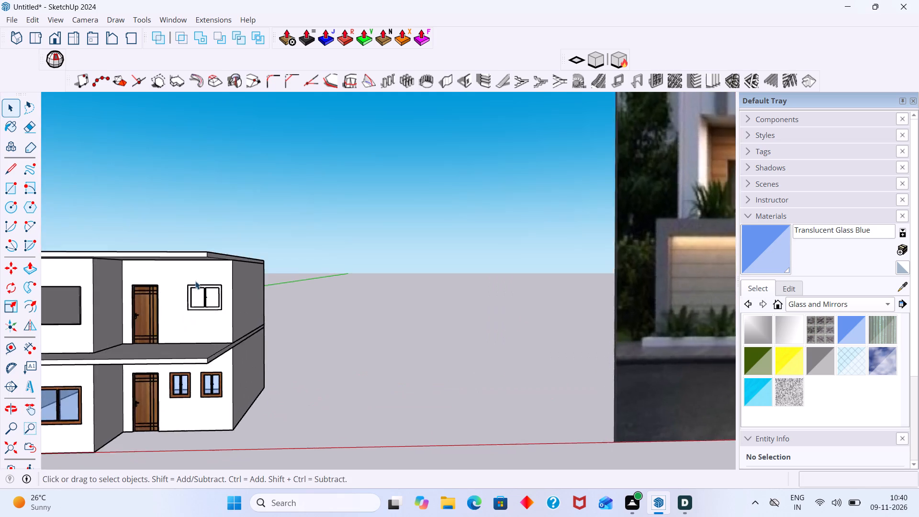
Examine the small upper-storey window and the front facade with its two open upper window openings.
scroll(195, 281, "up", 11)
left_click(195, 309)
left_click(419, 300)
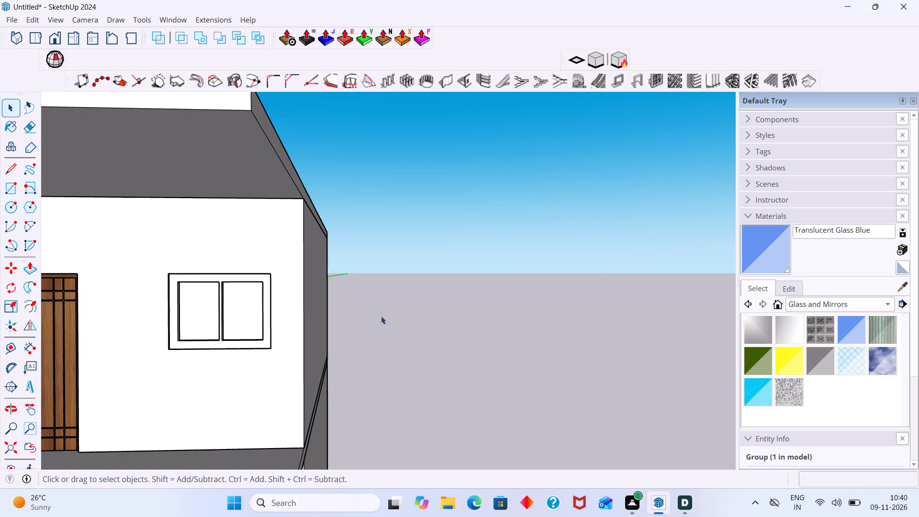
scroll(373, 319, "down", 10)
scroll(315, 397, "down", 2)
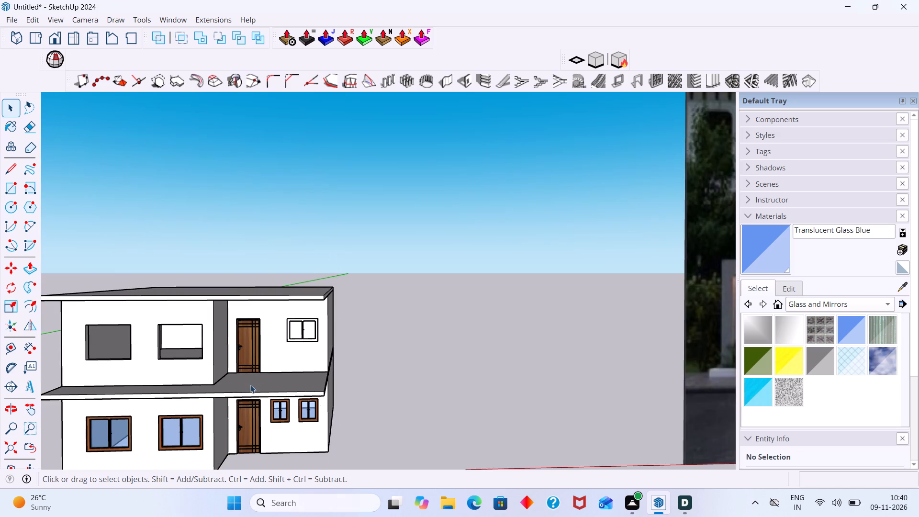
middle_click_drag(250, 385, 282, 401)
middle_click_drag(283, 387, 398, 312, "shift")
middle_click_drag(319, 330, 156, 361)
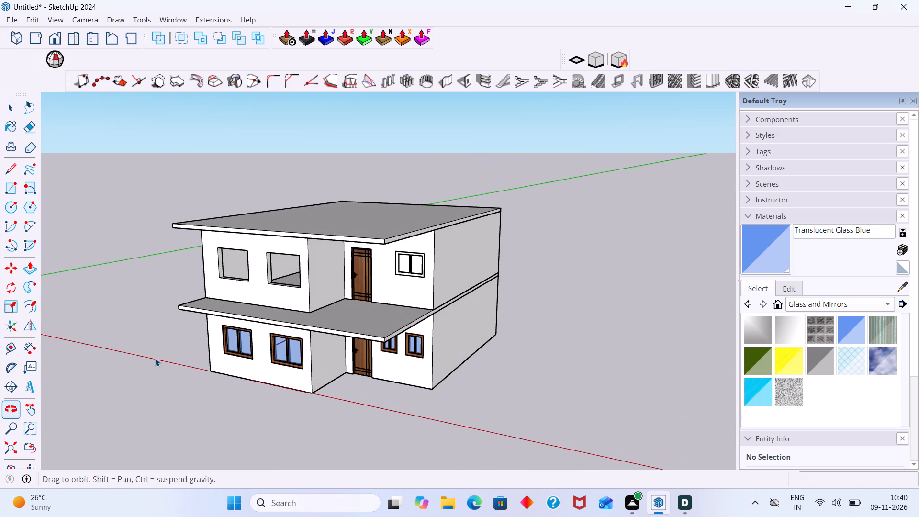
Draw a rectangle filling the upper-storey window opening farthest from the door, set midway into the wall thickness.
key("r")
scroll(217, 243, "up", 3)
middle_click_drag(220, 242, 215, 195)
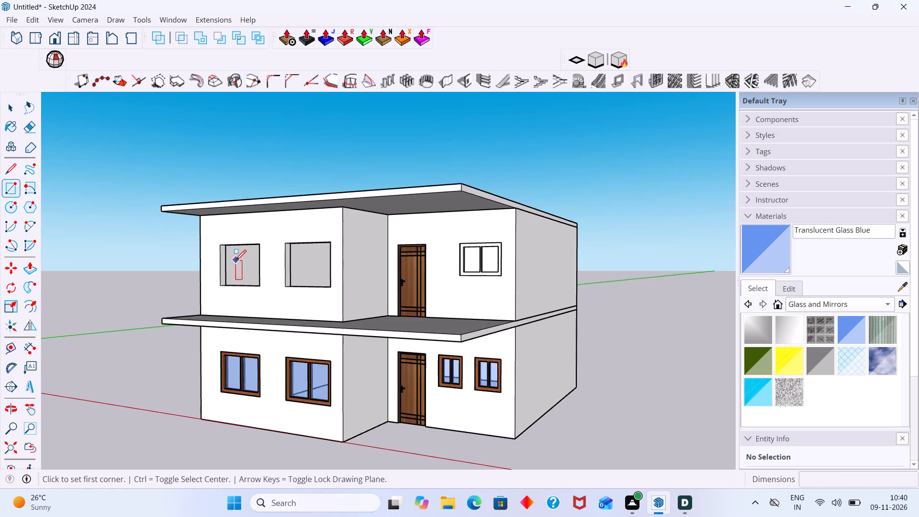
middle_click_drag(235, 260, 233, 215)
scroll(235, 222, "up", 12)
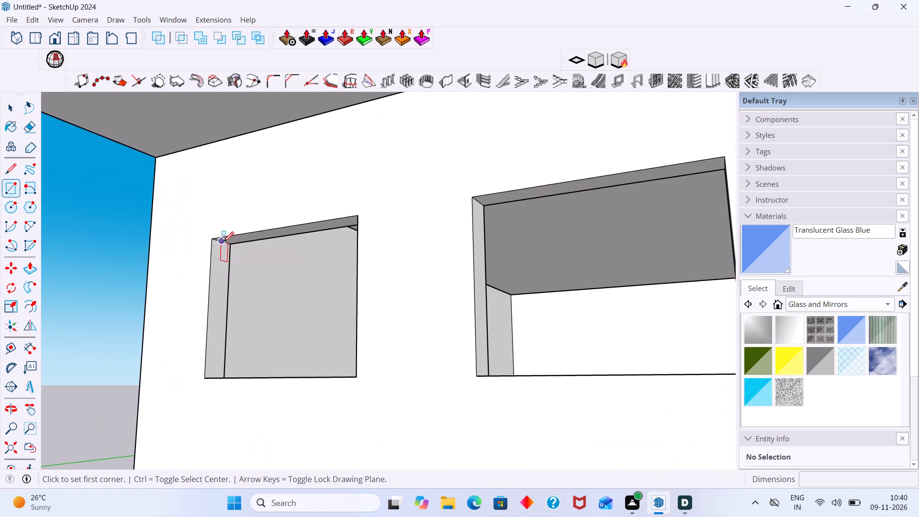
left_click(223, 242)
scroll(271, 355, "down", 3)
middle_click_drag(302, 373, 531, 498)
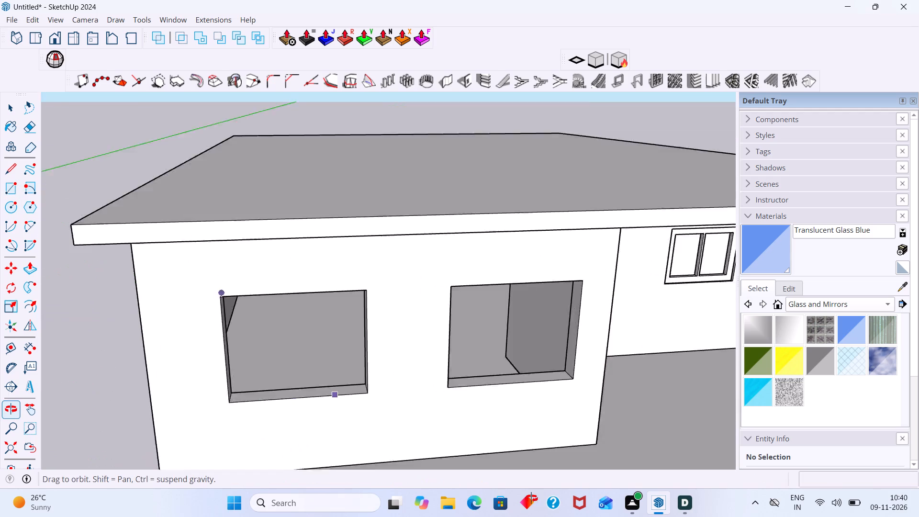
middle_click_drag(531, 498, 549, 499)
scroll(389, 387, "up", 8)
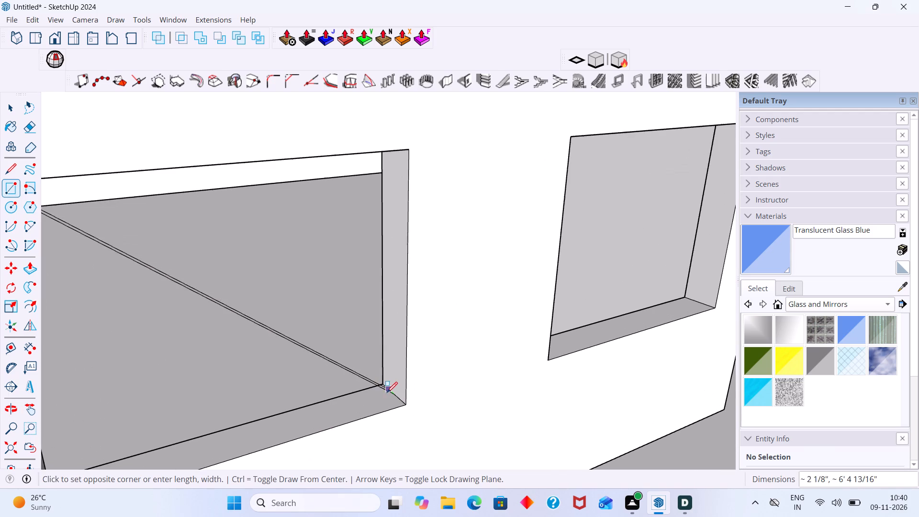
left_click(393, 395)
key("space")
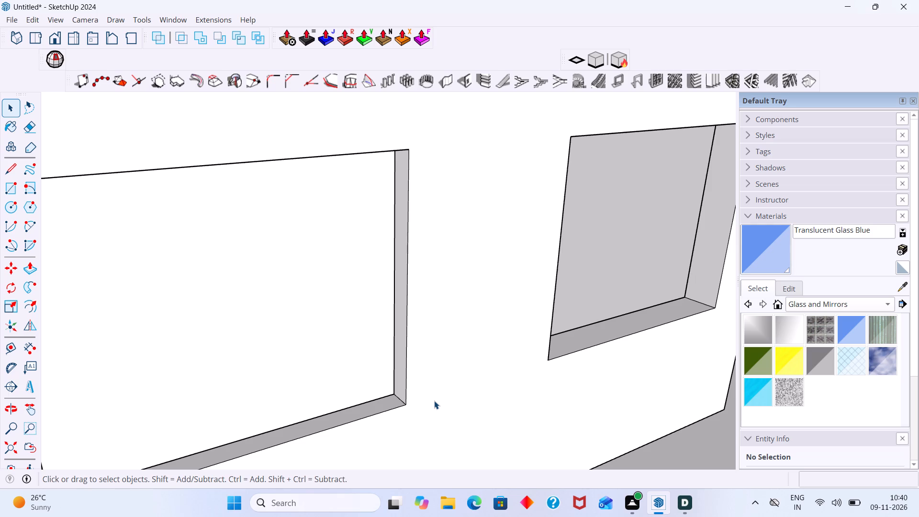
Draw a 5' by 4' rectangle filling the large upper-storey opening nearest the door, midway into the wall thickness.
scroll(386, 416, "down", 18)
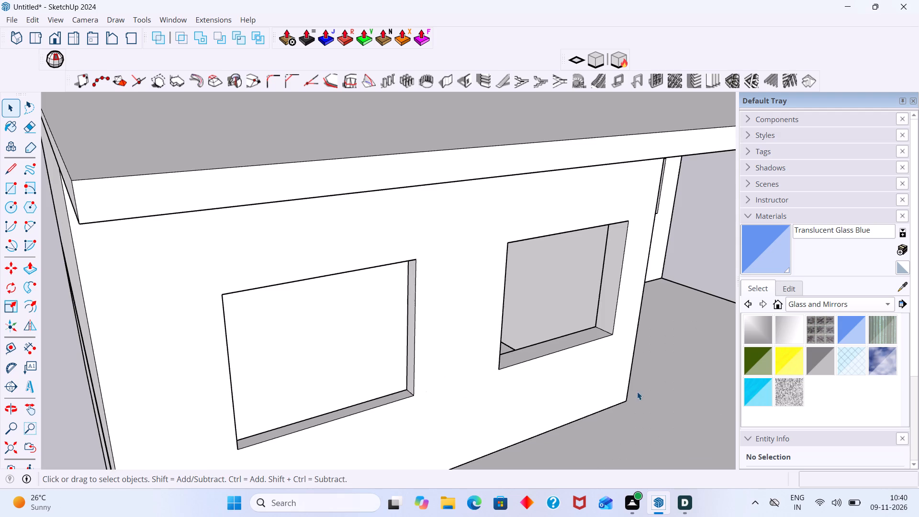
scroll(637, 392, "down", 2)
left_click(665, 414)
scroll(630, 396, "down", 4)
middle_click_drag(621, 393, 485, 358)
left_click(648, 418)
middle_click_drag(514, 360, 347, 329)
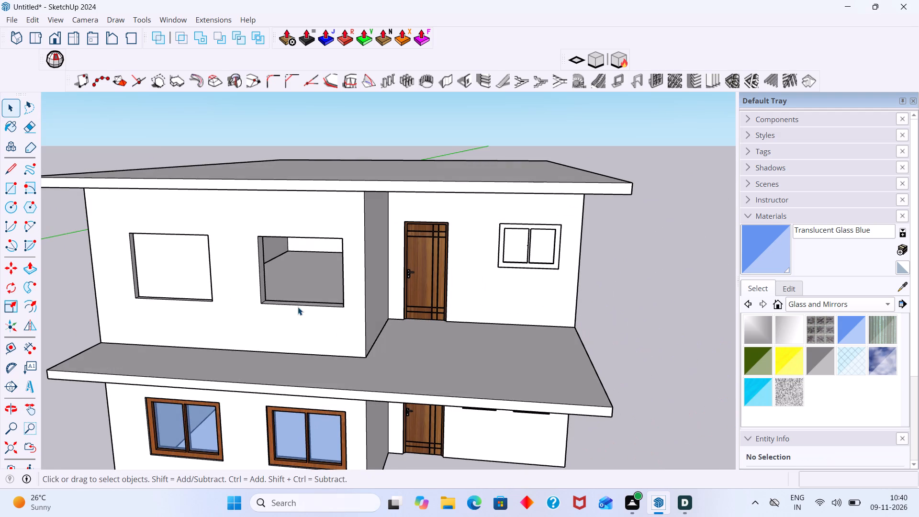
key("r")
middle_click_drag(271, 267, 247, 213)
scroll(258, 217, "up", 3)
middle_click_drag(259, 223, 250, 171)
scroll(243, 125, "up", 4)
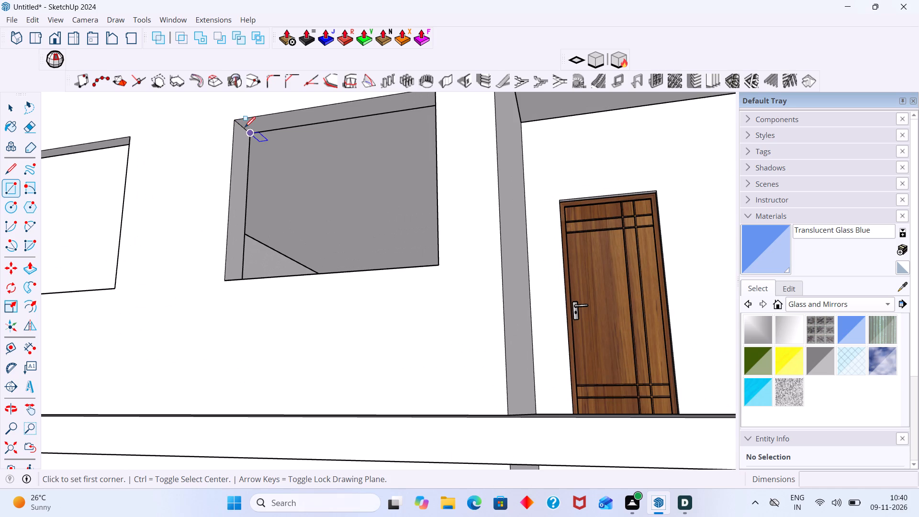
left_click(244, 127)
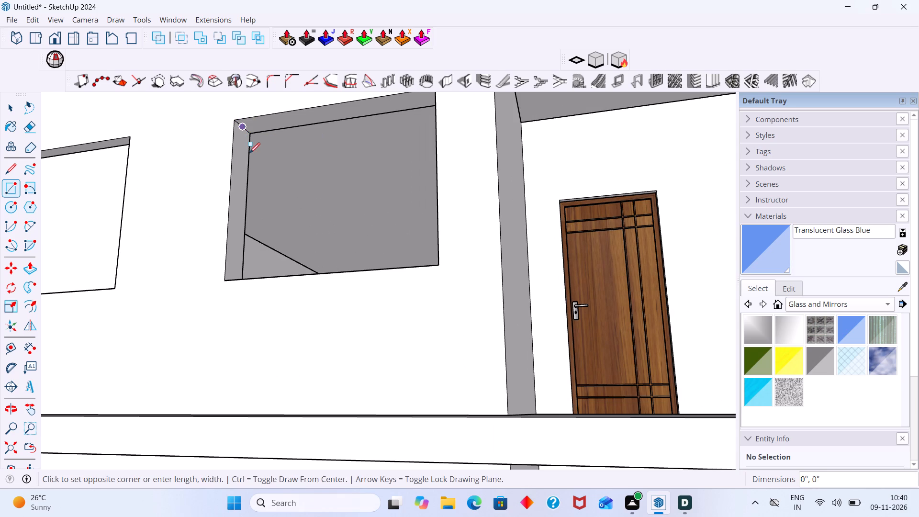
middle_click_drag(361, 273, 426, 370)
middle_click_drag(496, 371, 505, 371)
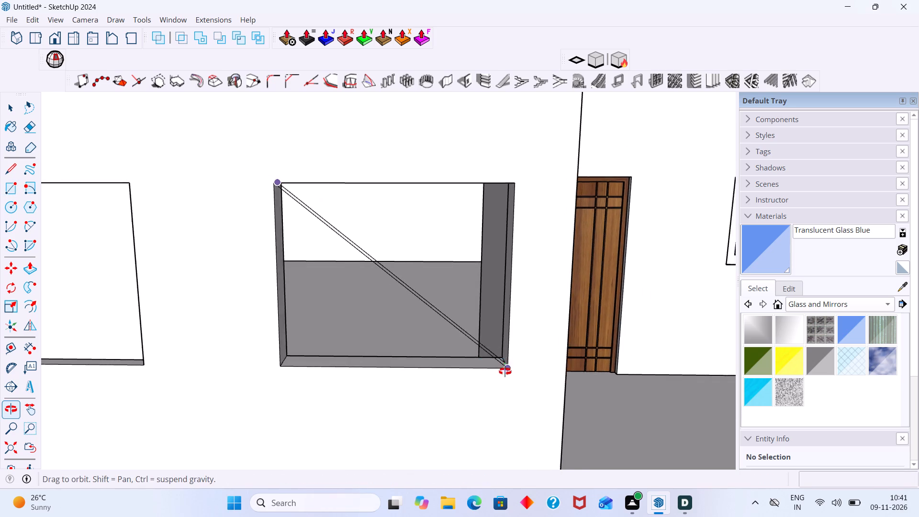
middle_click_drag(505, 371, 595, 396)
scroll(591, 372, "up", 4)
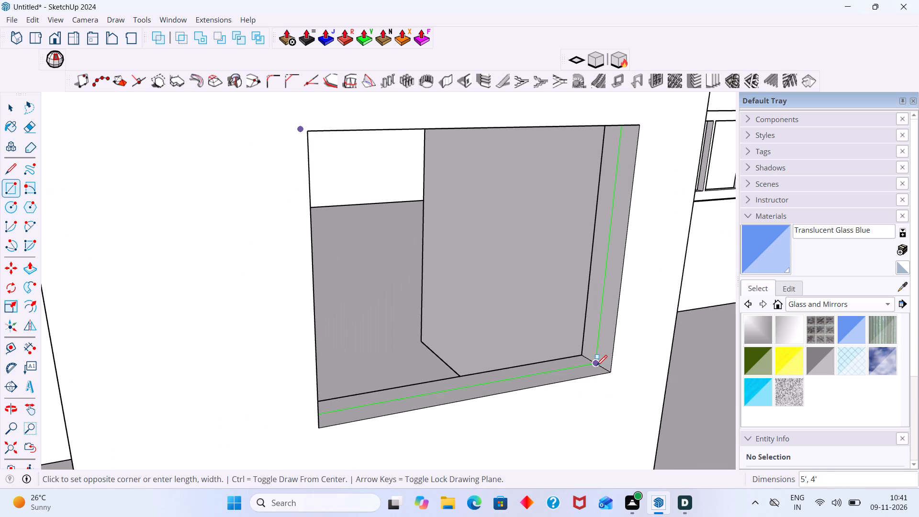
left_click(596, 366)
key("space")
Create a rectangular window frame of one row and two columns on the new face nearest the door with Panel Divider.
left_click(518, 340)
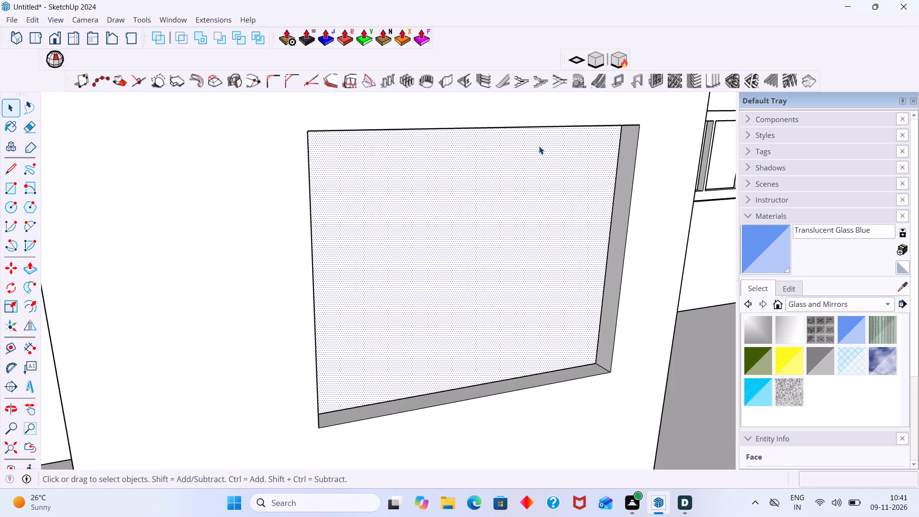
left_click(657, 80)
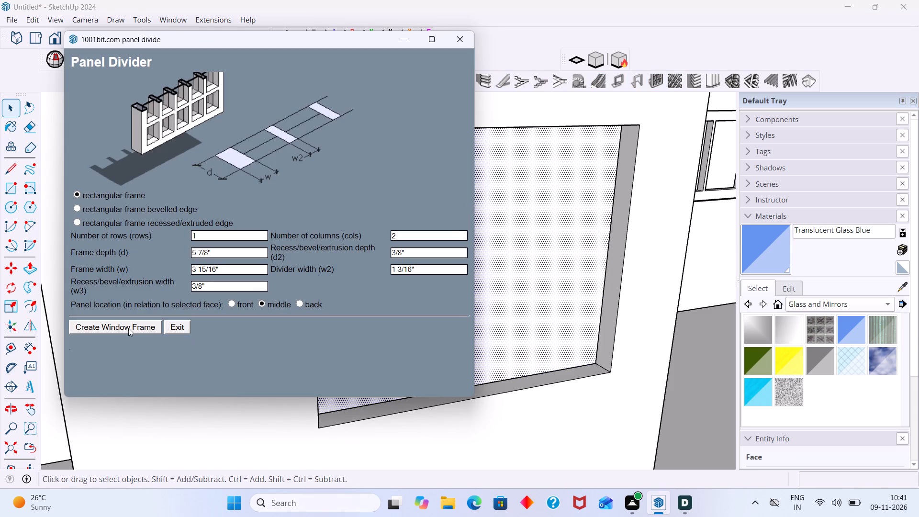
left_click(127, 326)
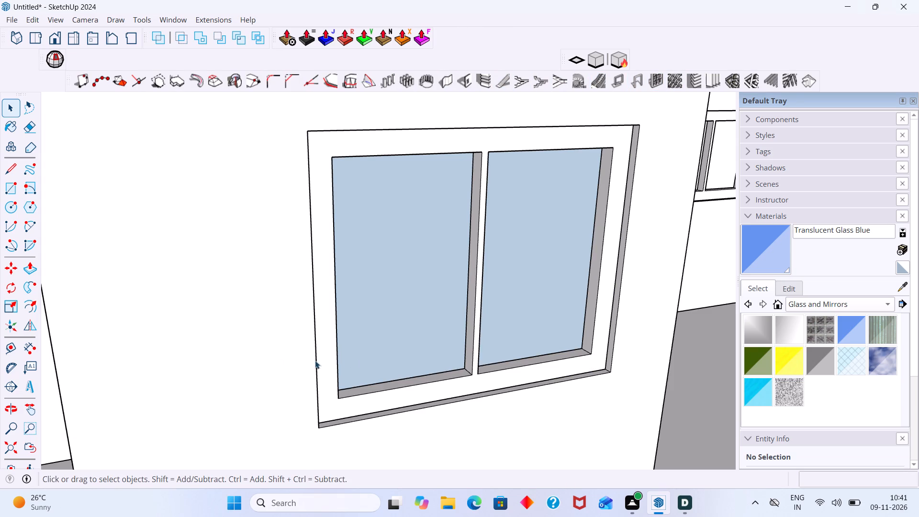
key("space")
Create the same one-row, two-column Panel Divider window frame on the upper-storey face farthest from the door.
scroll(146, 377, "down", 6)
middle_click_drag(155, 383, 364, 357, "shift")
left_click(211, 373)
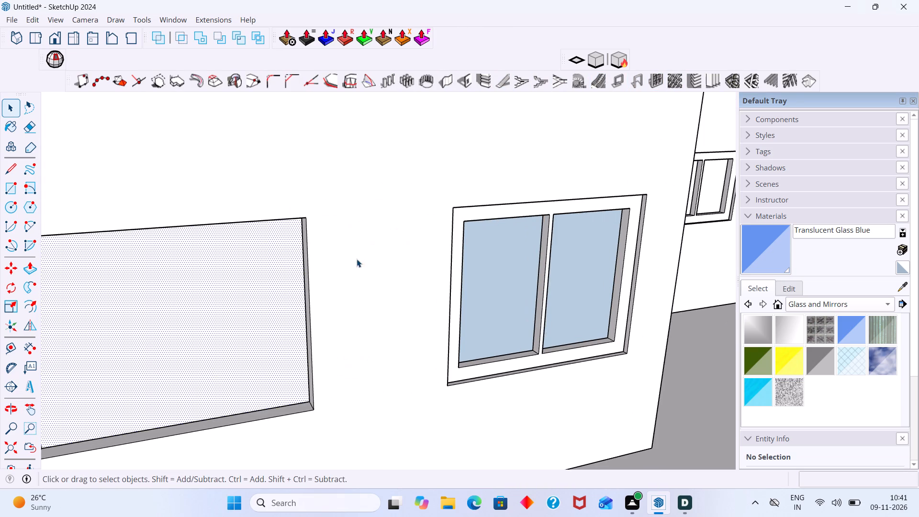
left_click(649, 80)
left_click(114, 327)
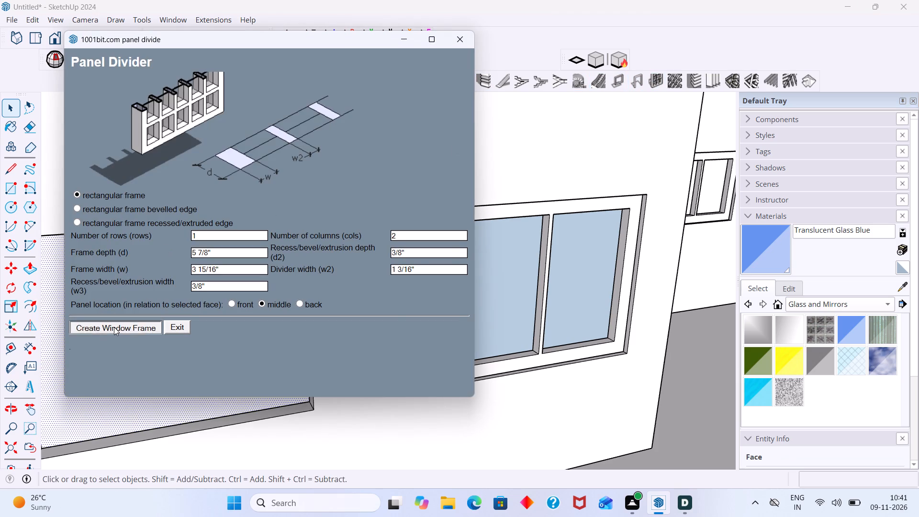
key("space")
Sample Wood Cherry Original from the ground-floor window frame and paint both new large upper-storey windows with it.
scroll(224, 343, "down", 13)
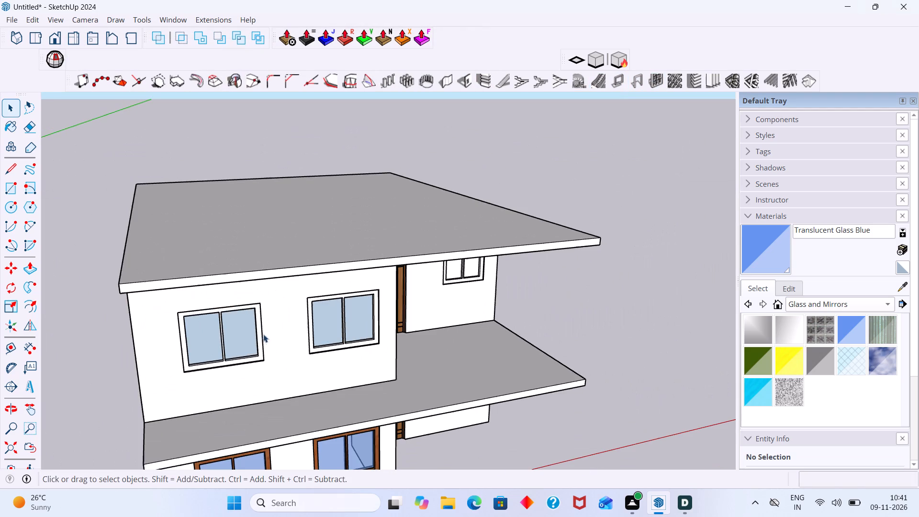
left_click(569, 283)
middle_click_drag(489, 292, 417, 270)
scroll(482, 267, "up", 1)
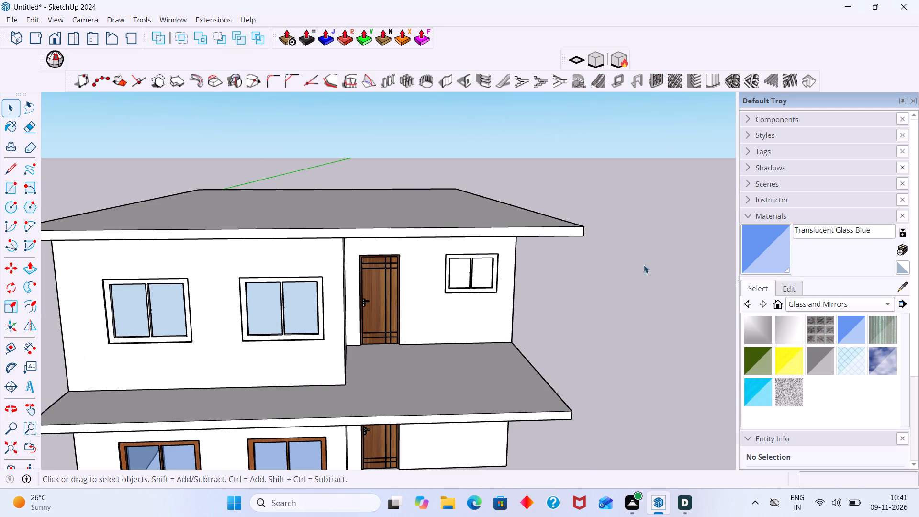
left_click(900, 292)
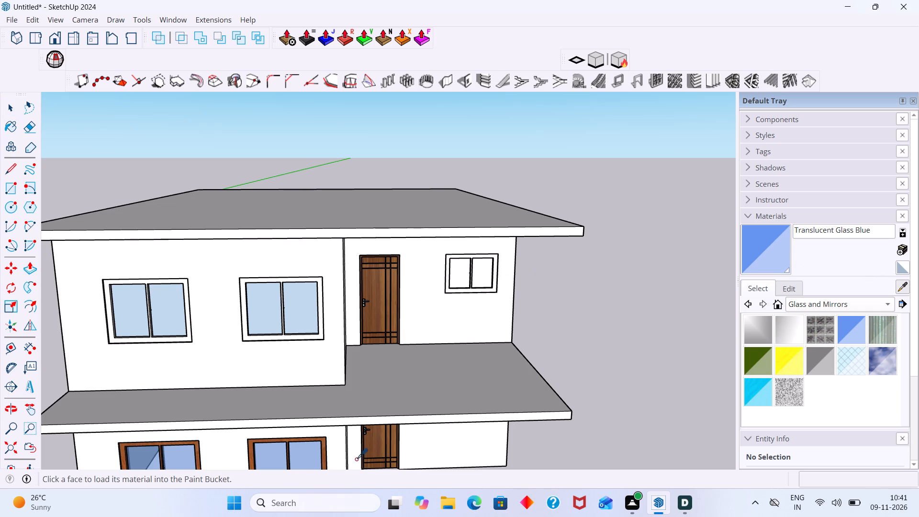
scroll(320, 442, "up", 5)
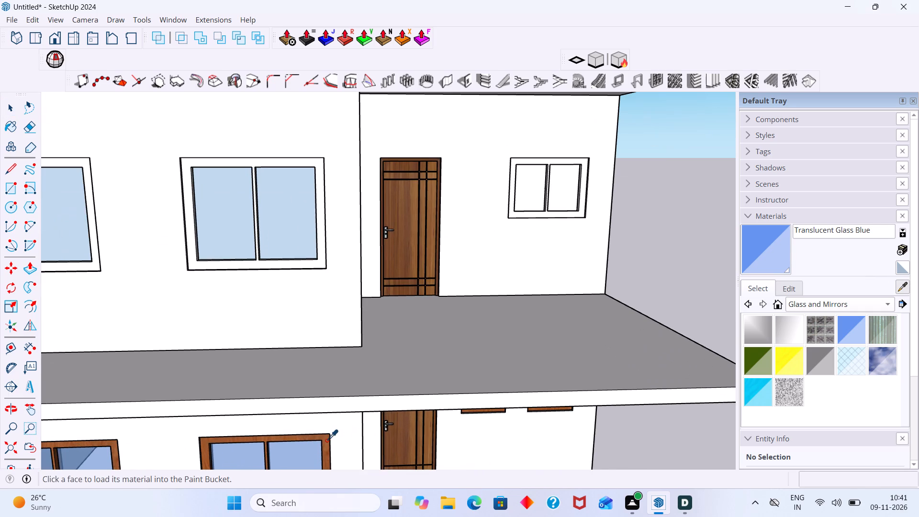
left_click(326, 440)
left_click(286, 236)
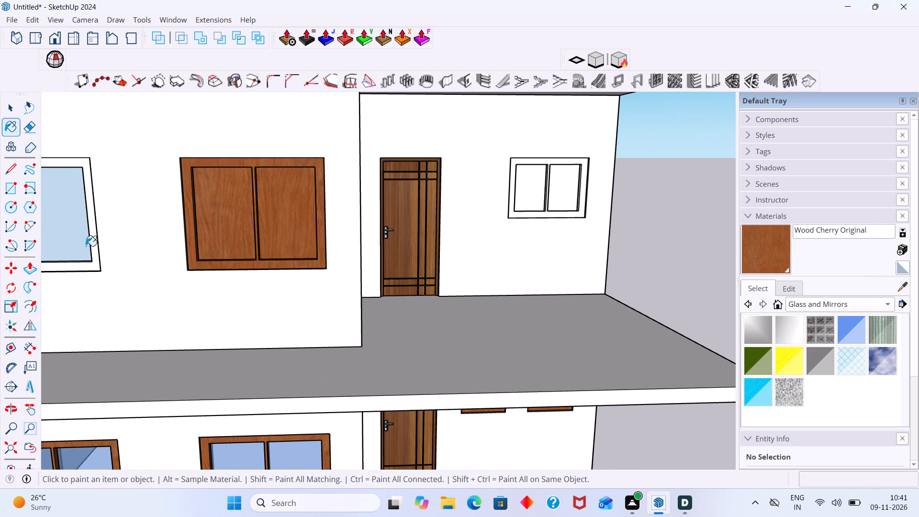
left_click(87, 246)
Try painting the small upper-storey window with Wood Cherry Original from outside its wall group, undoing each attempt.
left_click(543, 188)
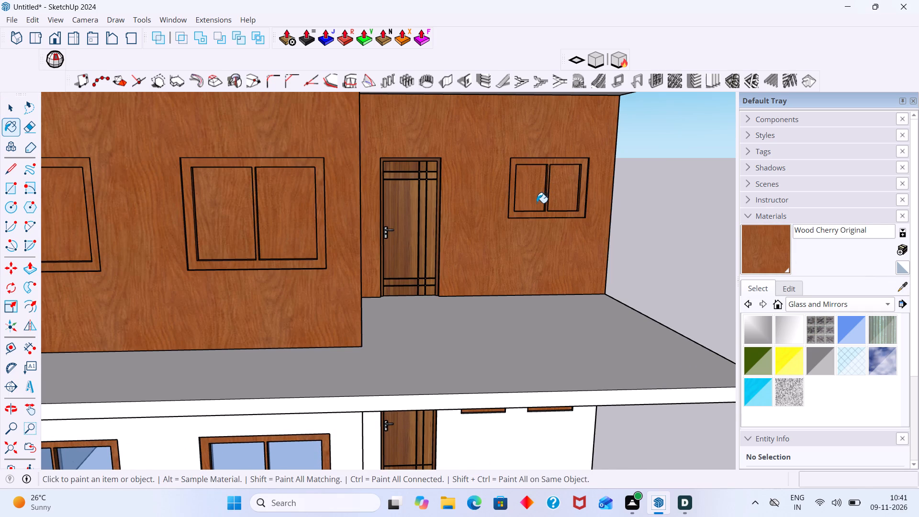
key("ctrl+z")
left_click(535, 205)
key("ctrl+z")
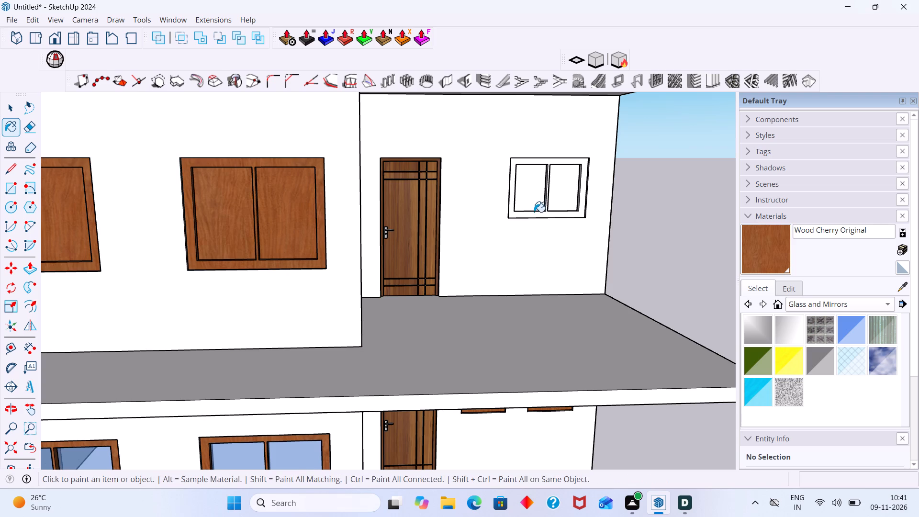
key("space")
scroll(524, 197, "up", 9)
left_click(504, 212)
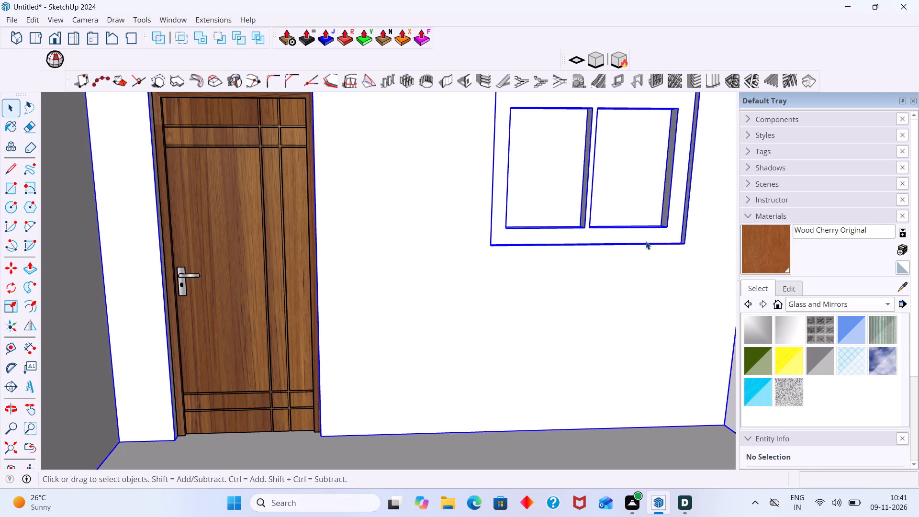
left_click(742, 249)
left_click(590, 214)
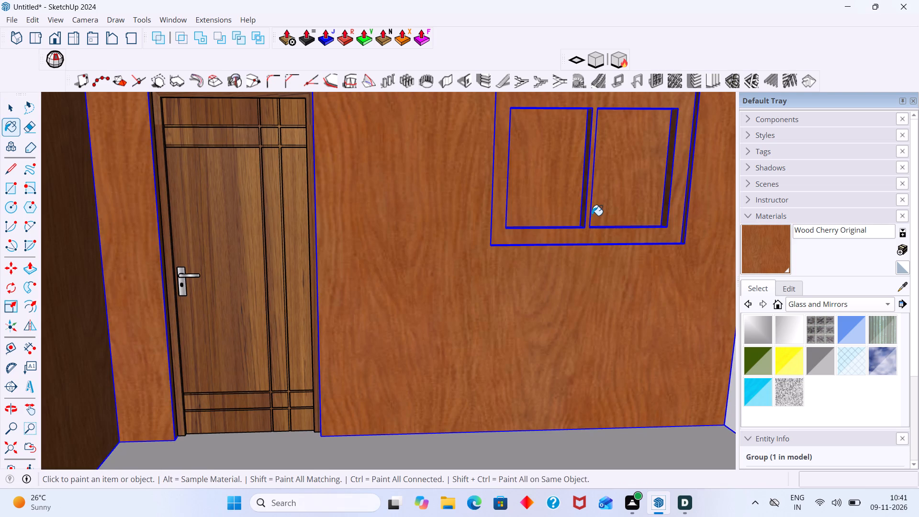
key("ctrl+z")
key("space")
Open the upper-storey wall group and paint the small window beside the door with Wood Cherry Original.
double_click(560, 235)
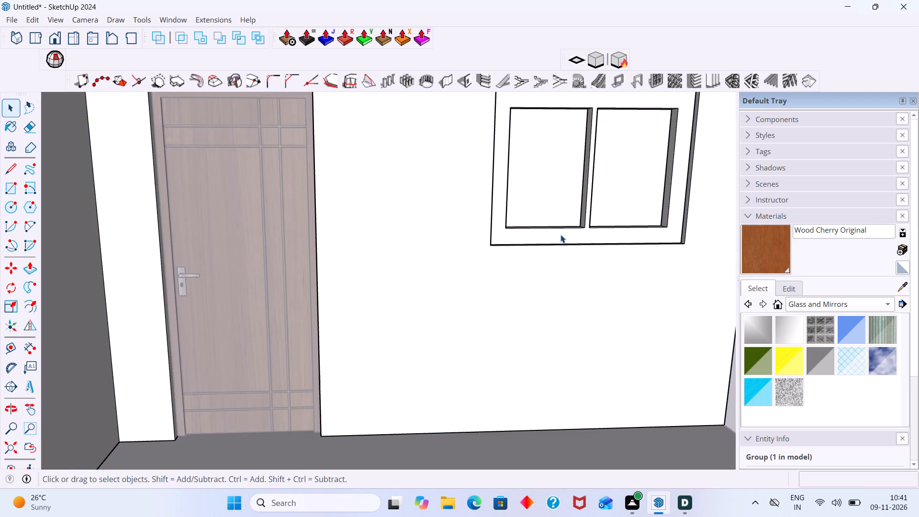
scroll(560, 237, "up", 1)
left_click(560, 237)
left_click(754, 244)
left_click(641, 227)
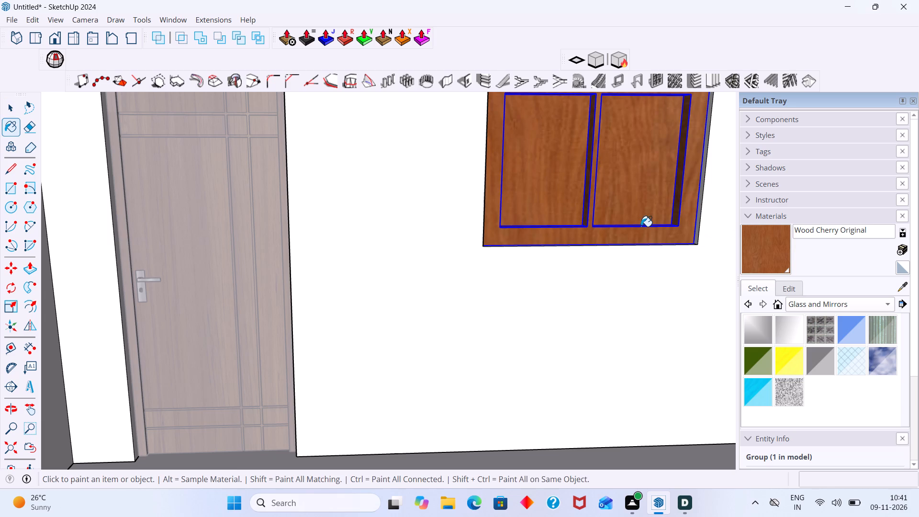
key("space")
scroll(635, 258, "down", 12)
left_click(702, 269)
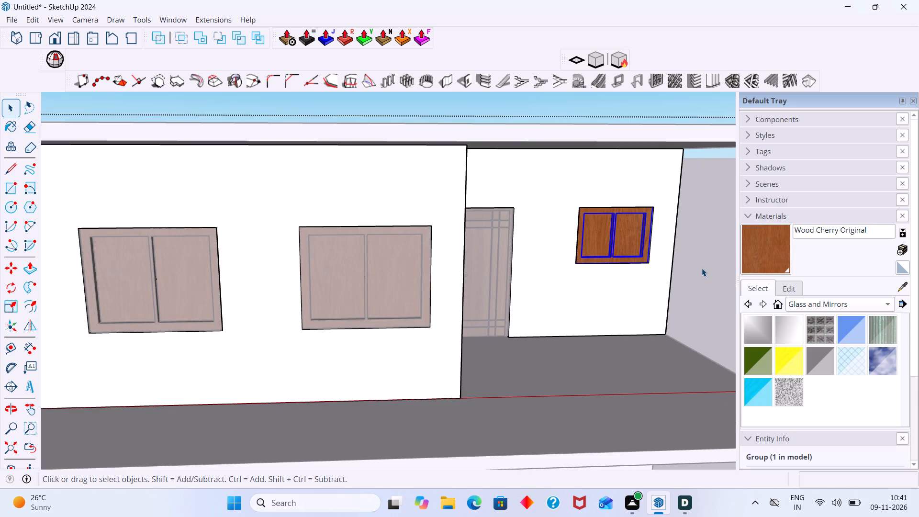
Open the small upper-storey window group and paint its two panes with Translucent Glass Blue.
scroll(623, 244, "up", 2)
middle_click(615, 247)
left_click(695, 252)
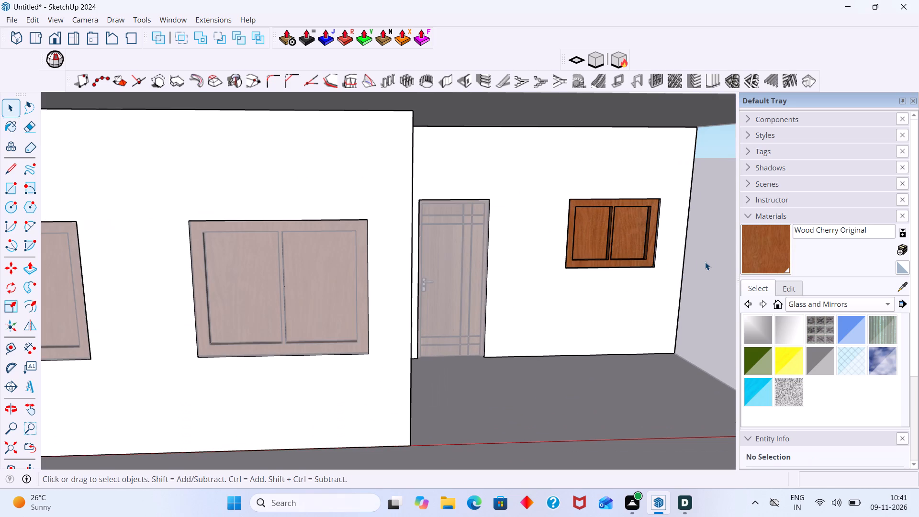
left_click(707, 262)
triple_click(619, 236)
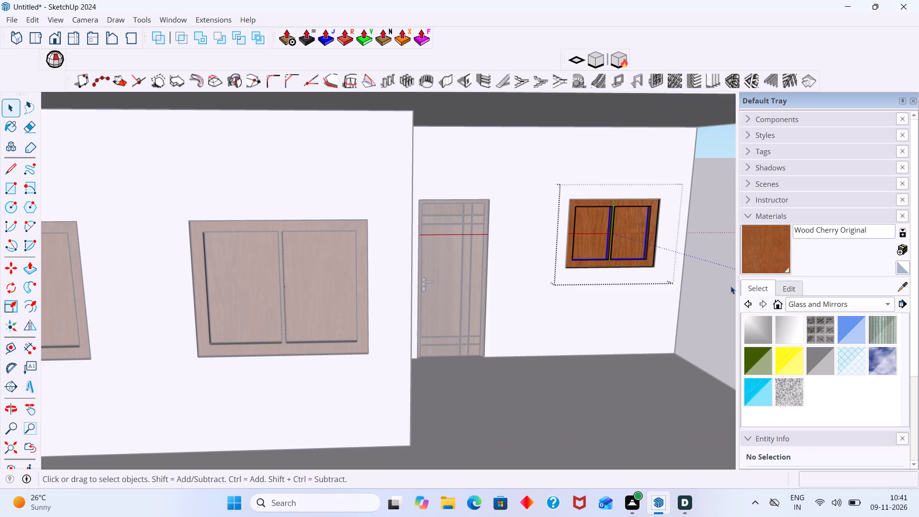
left_click(856, 326)
left_click(628, 239)
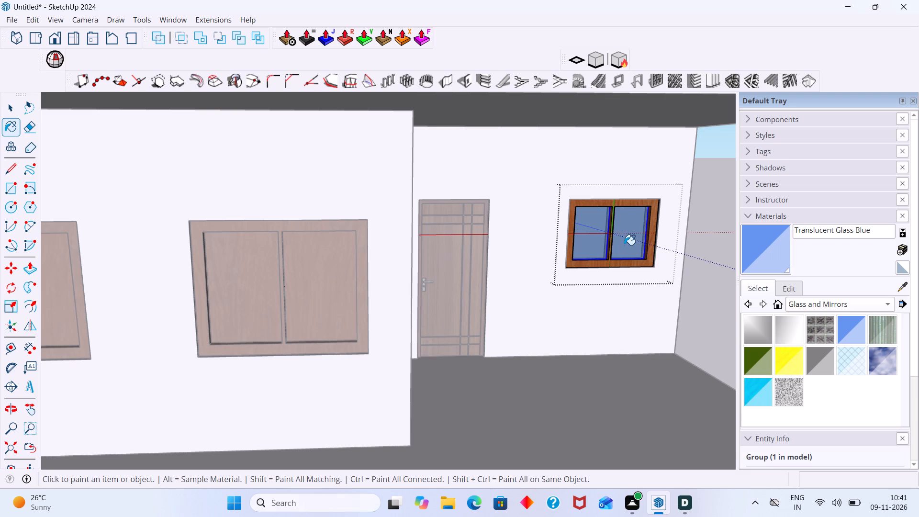
key("space")
left_click(715, 259)
scroll(681, 273, "down", 4)
scroll(591, 249, "down", 3)
left_click(624, 123)
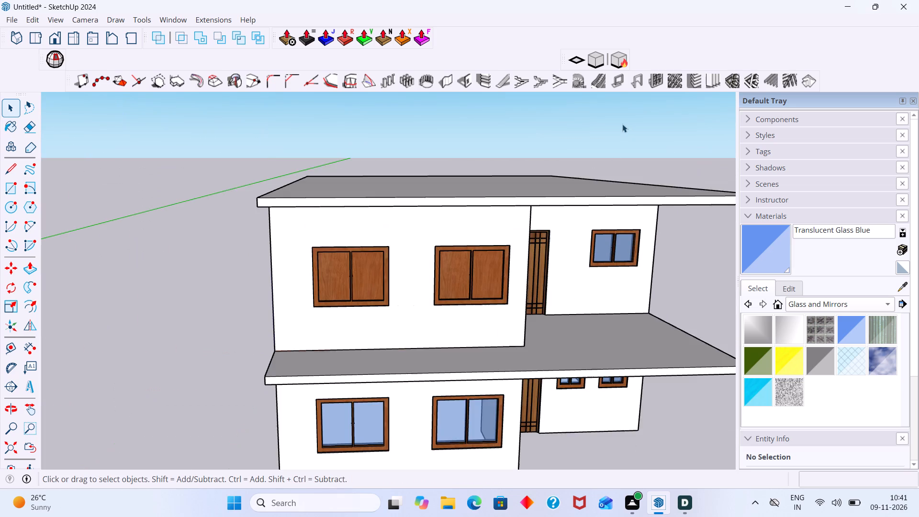
Open the large upper-storey window group nearer the door and paint its panes with Translucent Glass Blue.
scroll(496, 270, "up", 7)
left_click(481, 278)
double_click(482, 279)
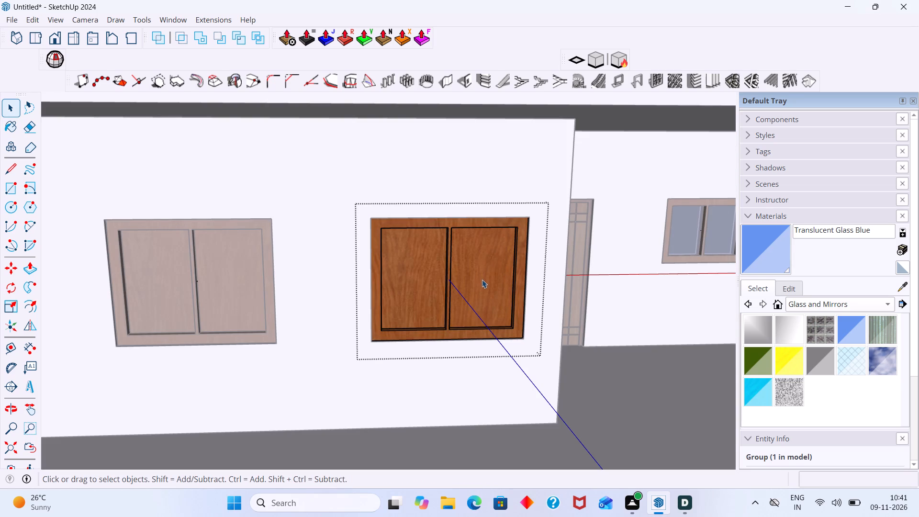
left_click(485, 282)
left_click(478, 283)
scroll(469, 286, "up", 1)
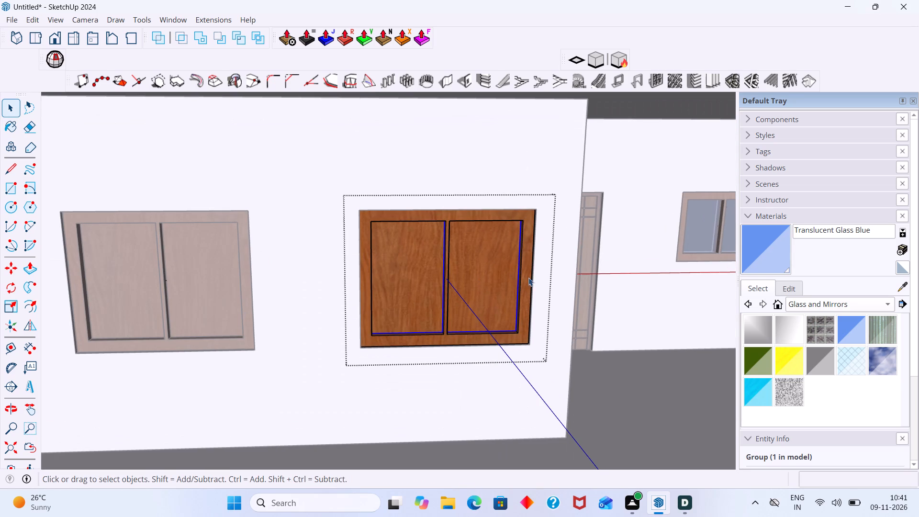
left_click(781, 243)
left_click(494, 292)
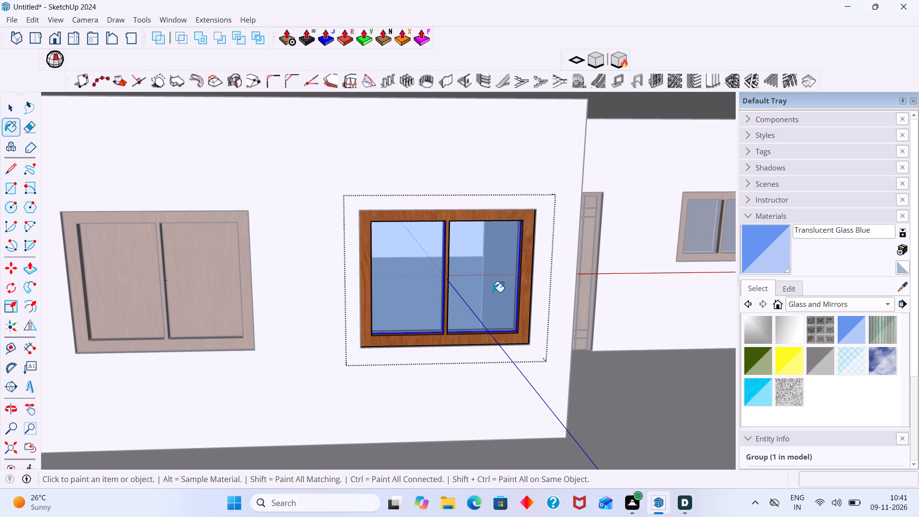
key("space")
scroll(527, 298, "down", 9)
left_click(598, 123)
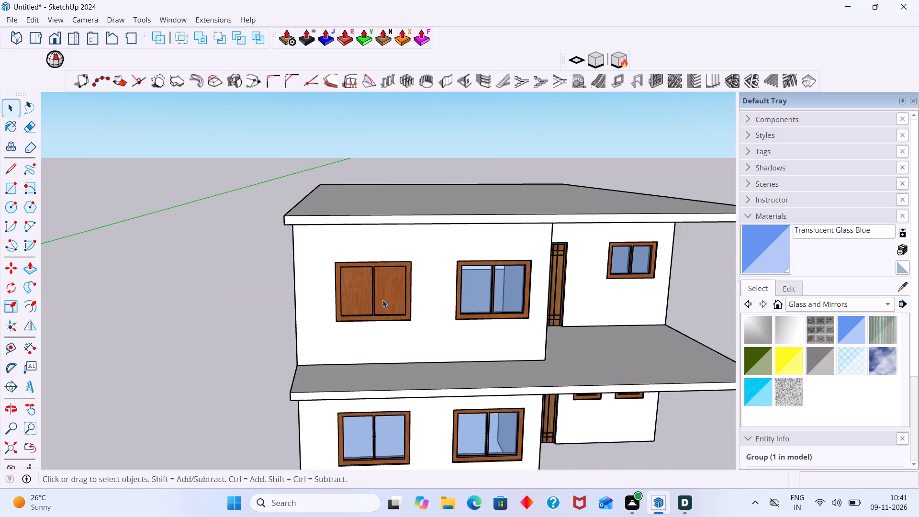
Open the other large upper-storey window group, farther from the door, and paint its panes with Translucent Glass Blue.
scroll(359, 303, "up", 6)
triple_click(366, 301)
left_click(755, 252)
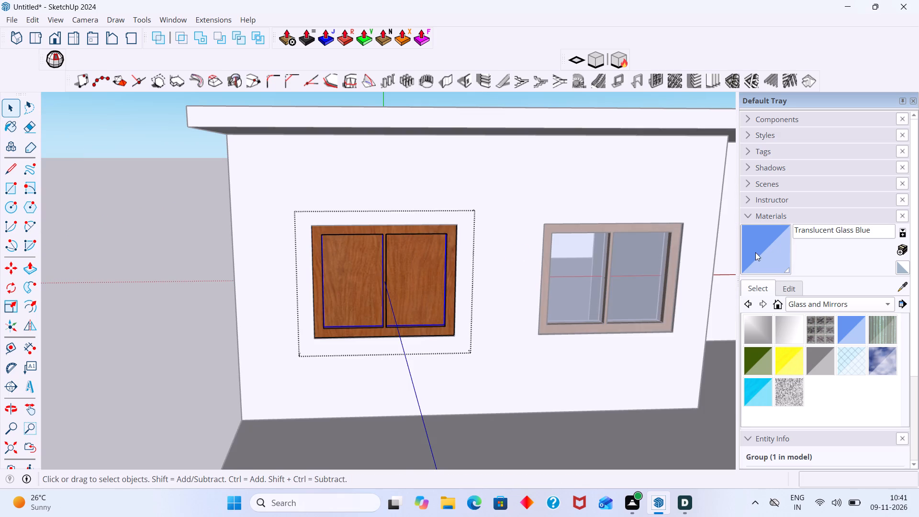
left_click(365, 276)
key("space")
scroll(364, 278, "down", 7)
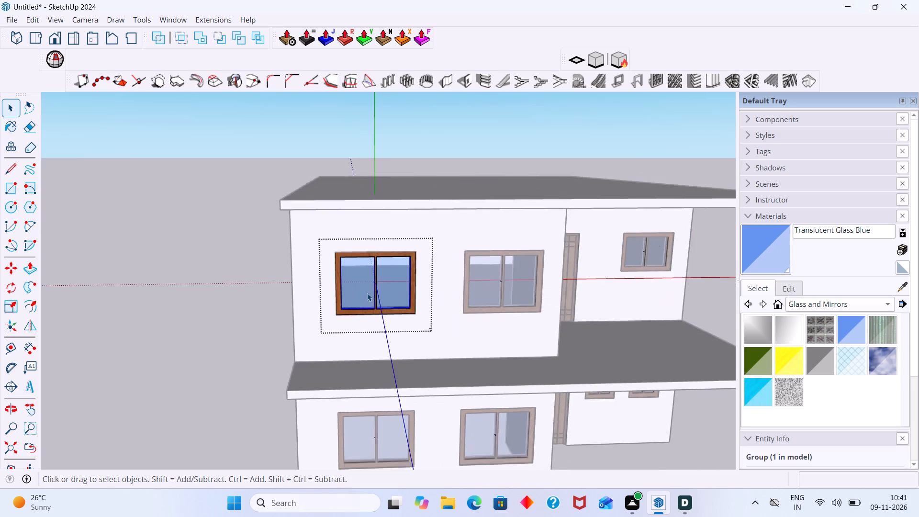
Examine the two-storey house model alongside the reference photo of the house elevation.
scroll(367, 293, "down", 1)
left_click(227, 323)
scroll(325, 311, "down", 4)
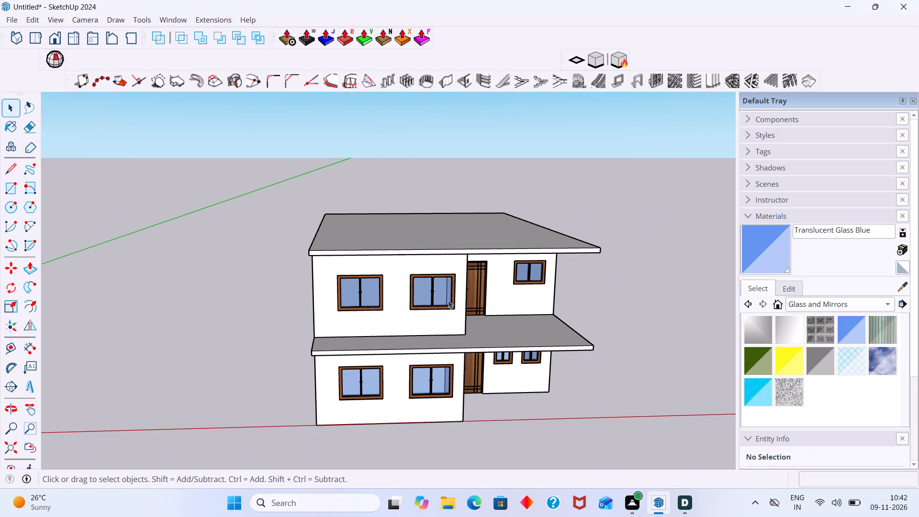
scroll(448, 300, "down", 2)
middle_click_drag(429, 302, 322, 298, "shift")
middle_click_drag(397, 333, 339, 304)
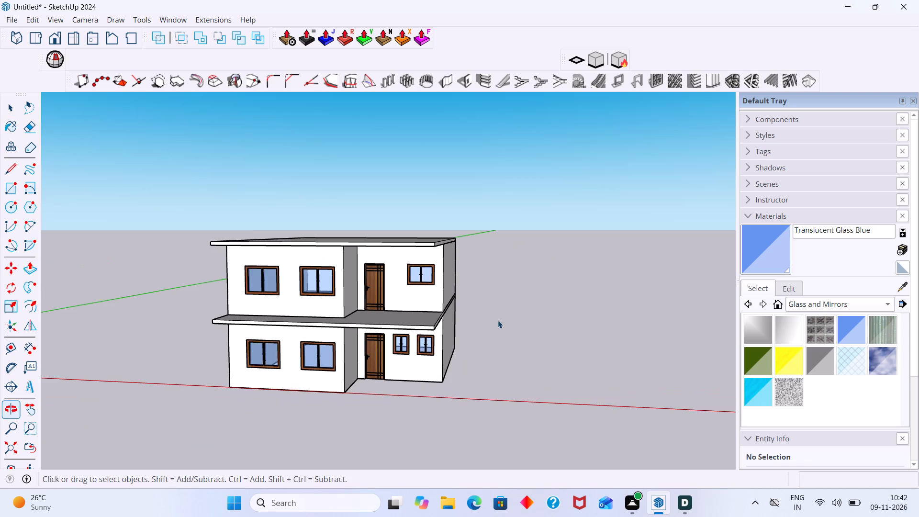
scroll(519, 322, "down", 5)
middle_click_drag(516, 345, 285, 289)
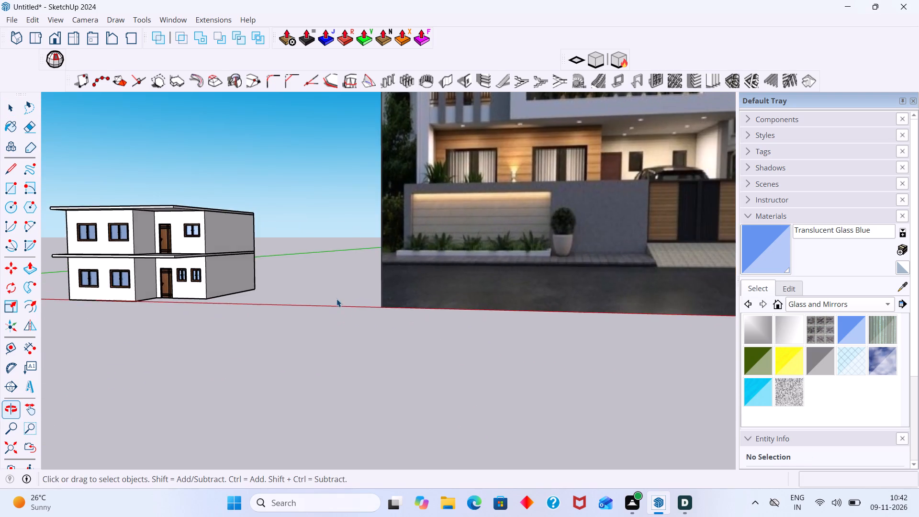
scroll(340, 296, "down", 6)
middle_click_drag(429, 249, 455, 285)
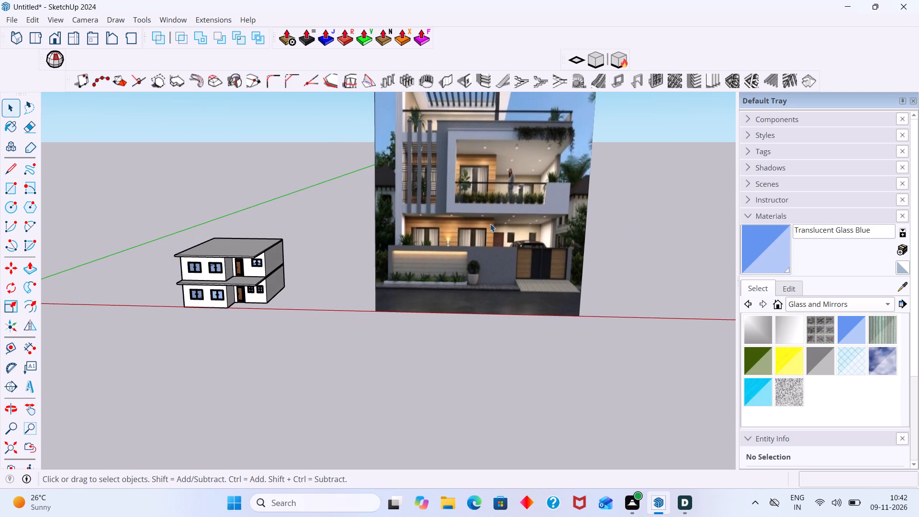
scroll(236, 258, "up", 2)
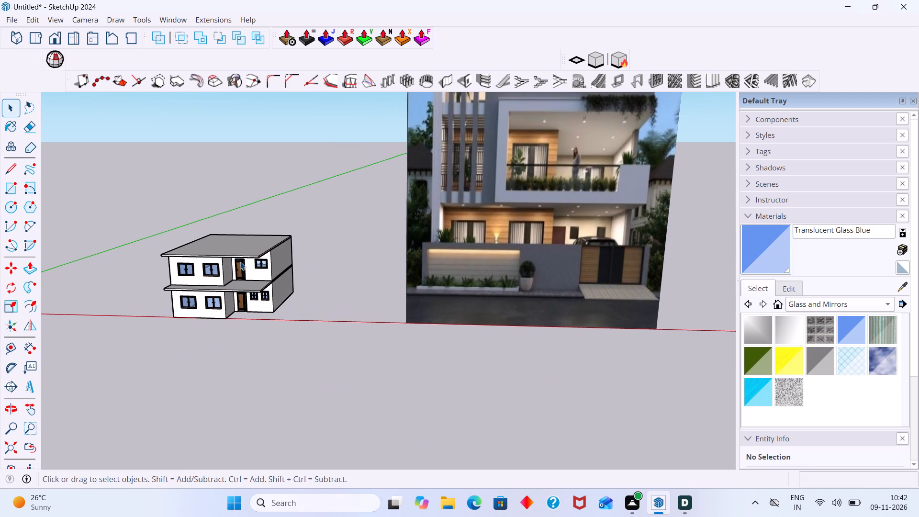
middle_click_drag(277, 268, 322, 280)
scroll(331, 271, "down", 5)
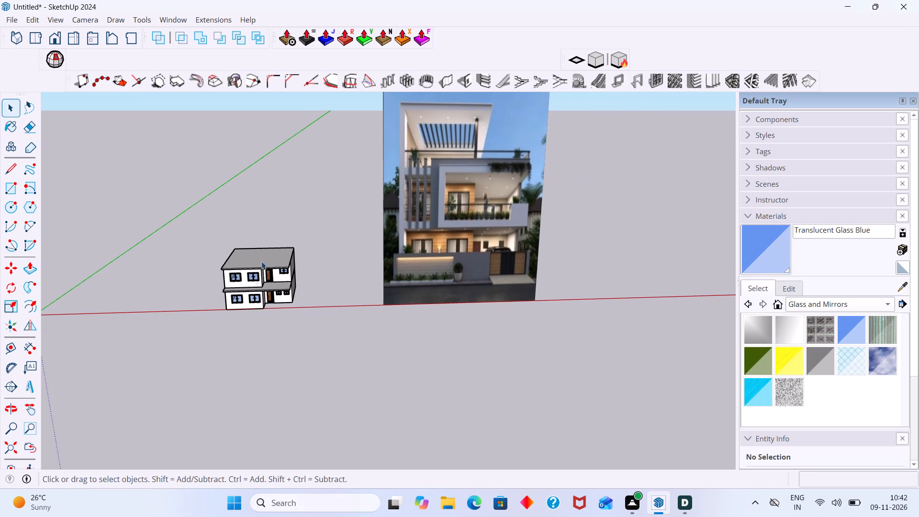
Copy the upper-storey wall group 10' 6" straight up so it sits on the top roof slab as a third storey.
scroll(255, 250, "up", 7)
left_click(236, 297)
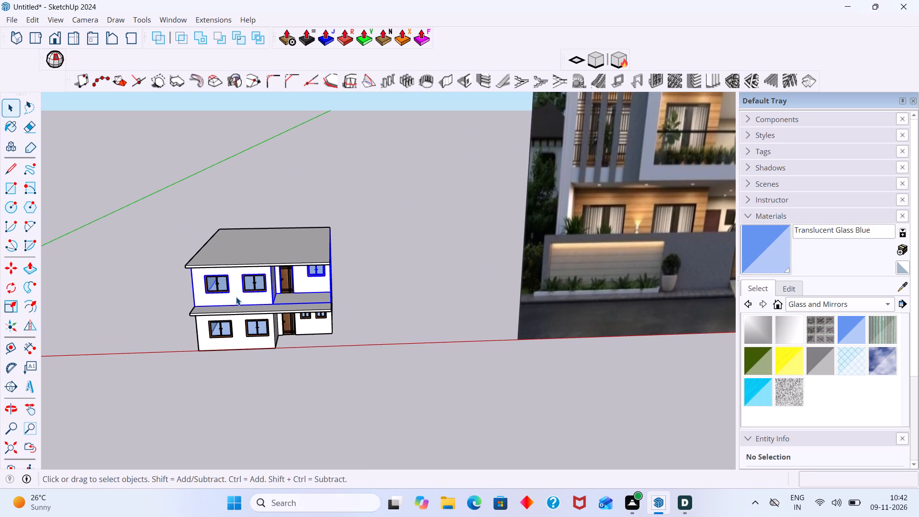
key("m")
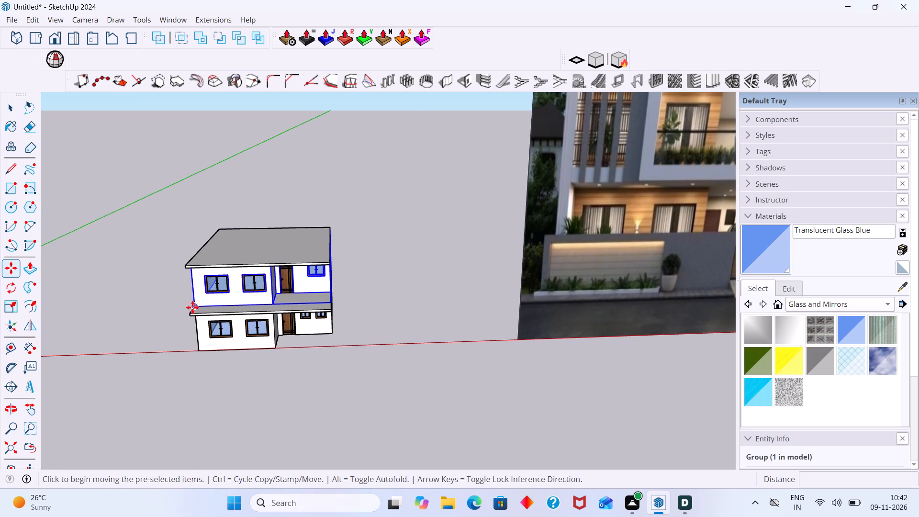
left_click(192, 307)
scroll(188, 256, "up", 2)
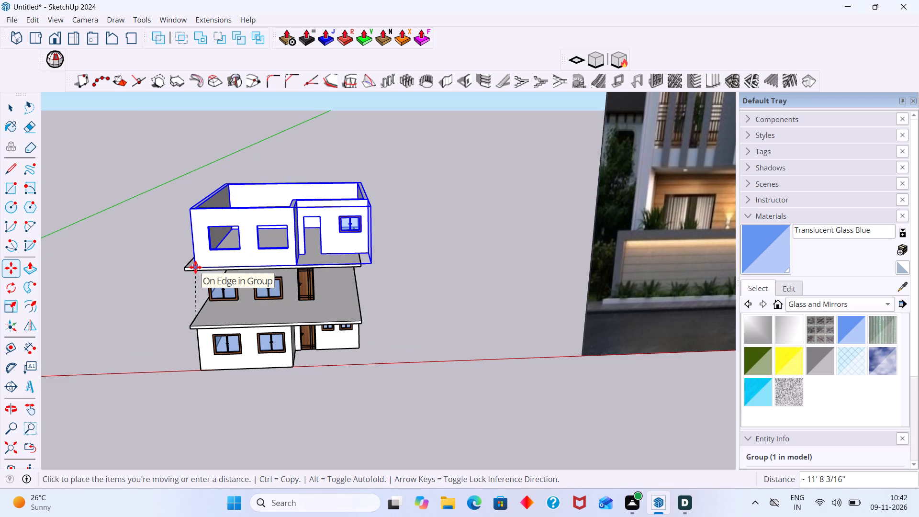
scroll(199, 268, "up", 3)
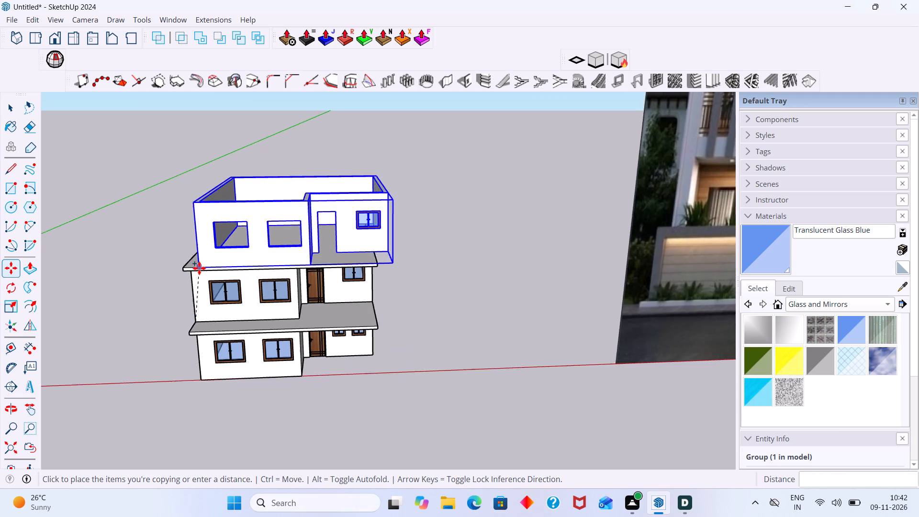
scroll(199, 268, "up", 7)
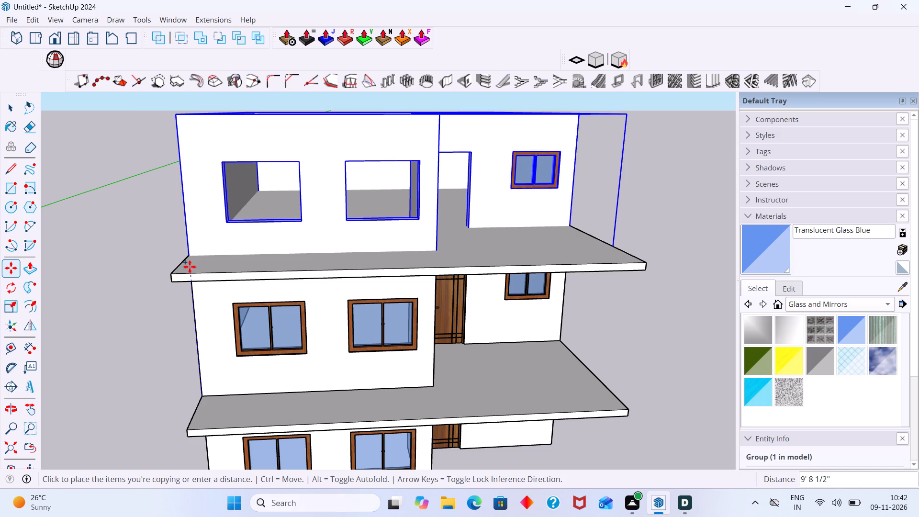
middle_click_drag(190, 266, 458, 262)
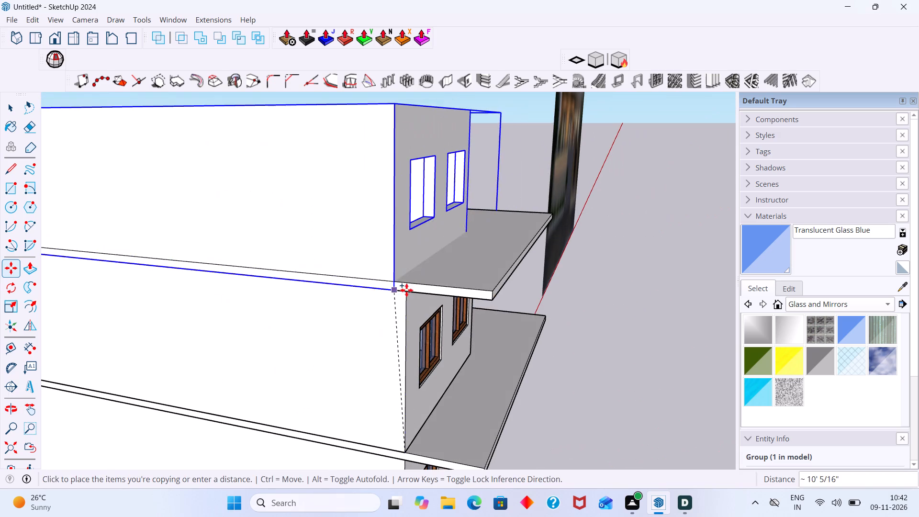
left_click(406, 280)
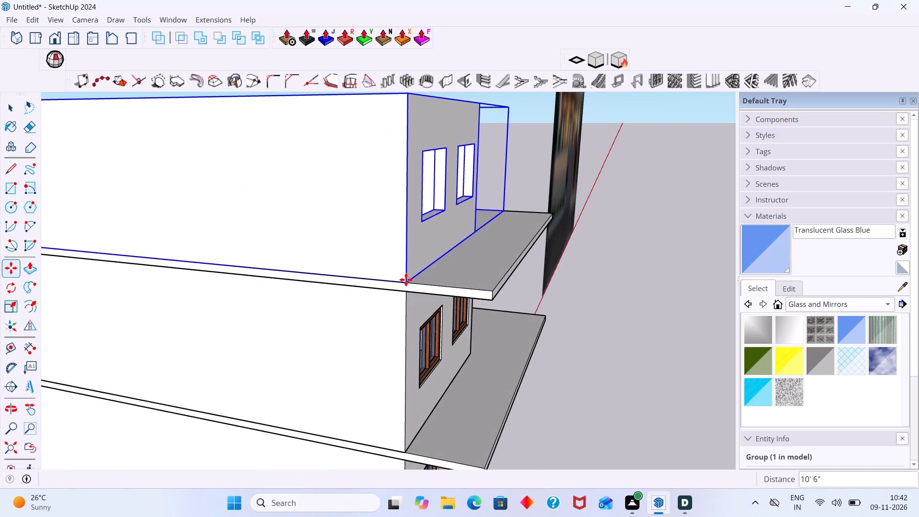
key("space")
left_click(592, 313)
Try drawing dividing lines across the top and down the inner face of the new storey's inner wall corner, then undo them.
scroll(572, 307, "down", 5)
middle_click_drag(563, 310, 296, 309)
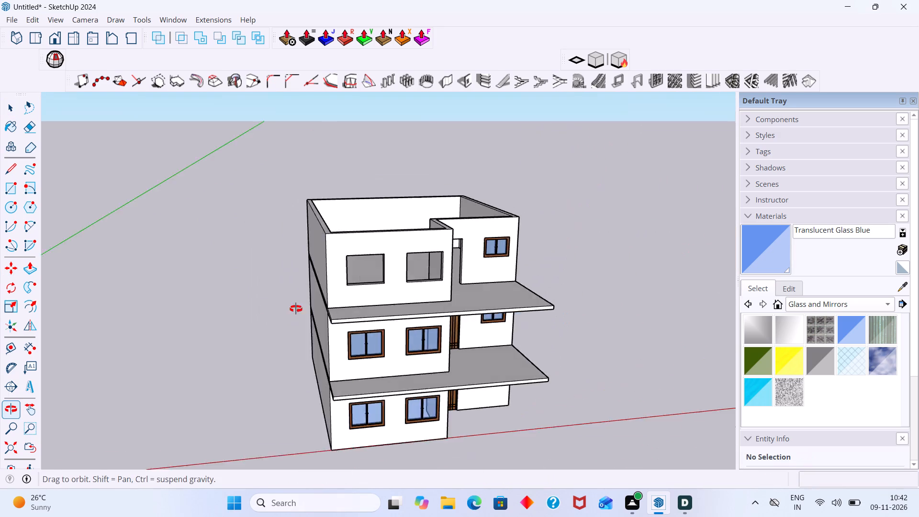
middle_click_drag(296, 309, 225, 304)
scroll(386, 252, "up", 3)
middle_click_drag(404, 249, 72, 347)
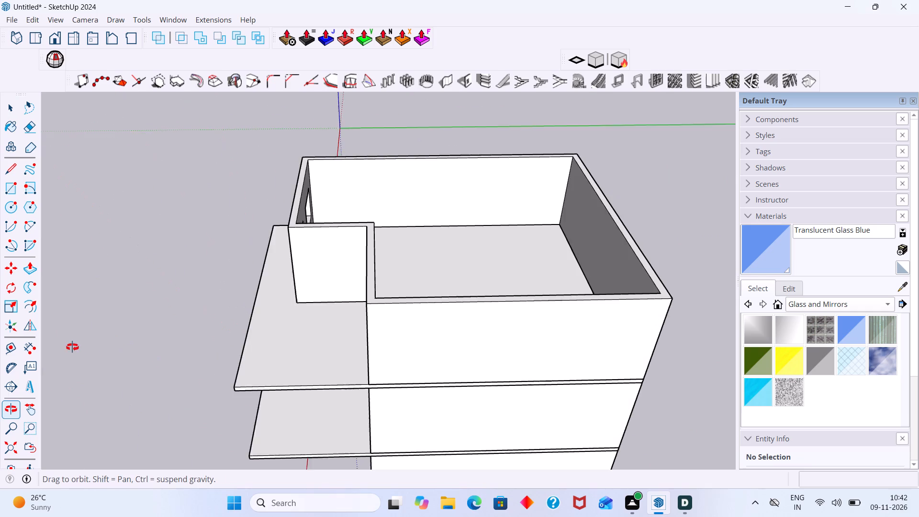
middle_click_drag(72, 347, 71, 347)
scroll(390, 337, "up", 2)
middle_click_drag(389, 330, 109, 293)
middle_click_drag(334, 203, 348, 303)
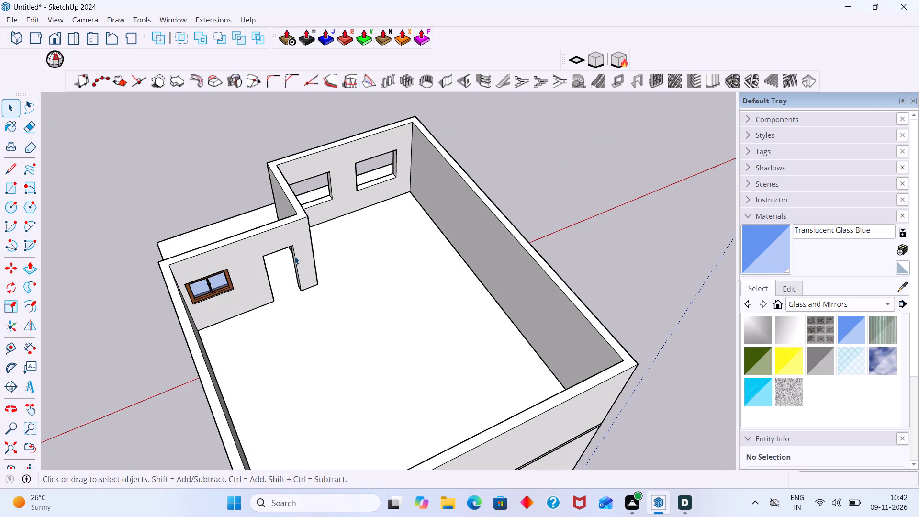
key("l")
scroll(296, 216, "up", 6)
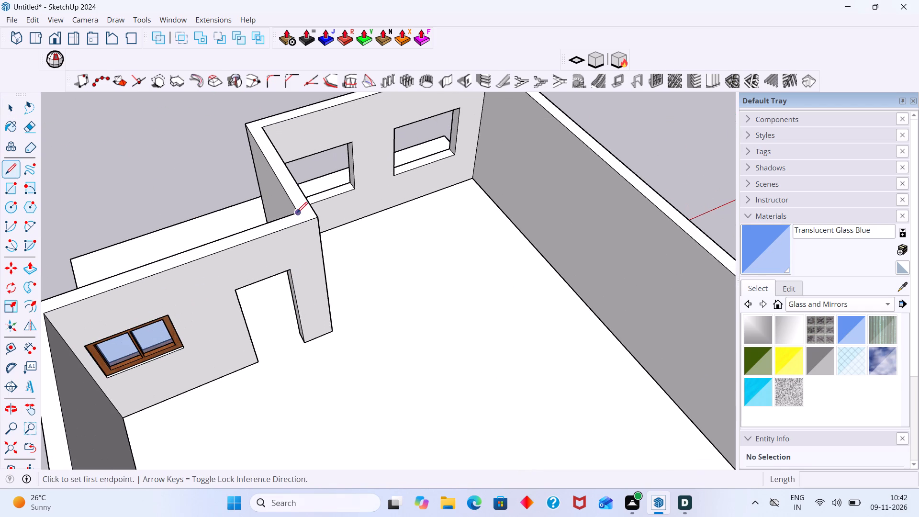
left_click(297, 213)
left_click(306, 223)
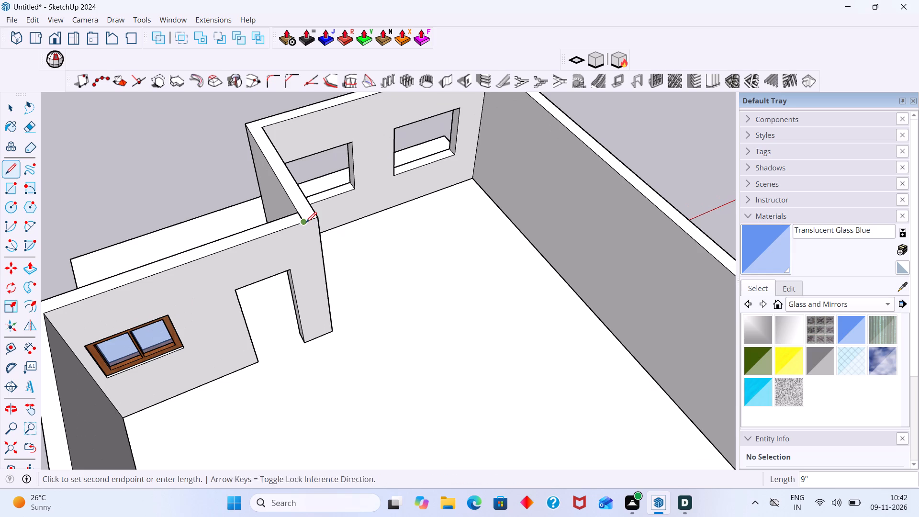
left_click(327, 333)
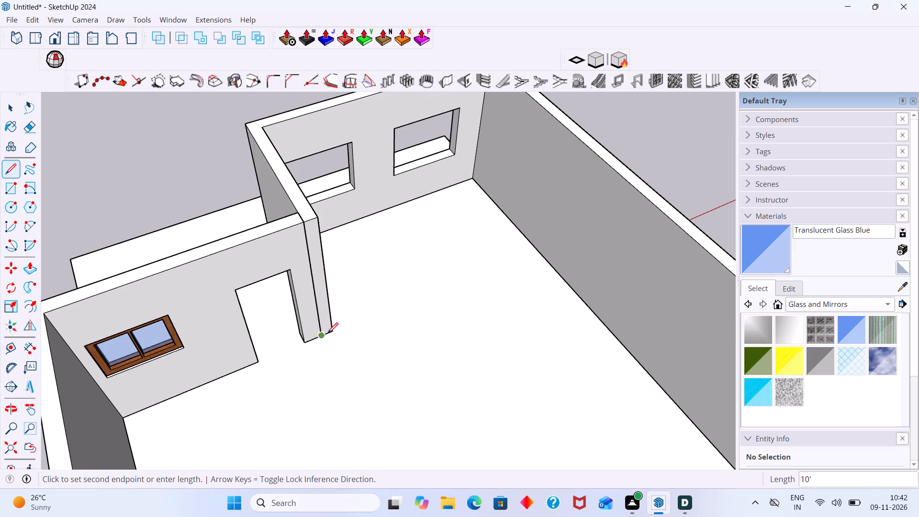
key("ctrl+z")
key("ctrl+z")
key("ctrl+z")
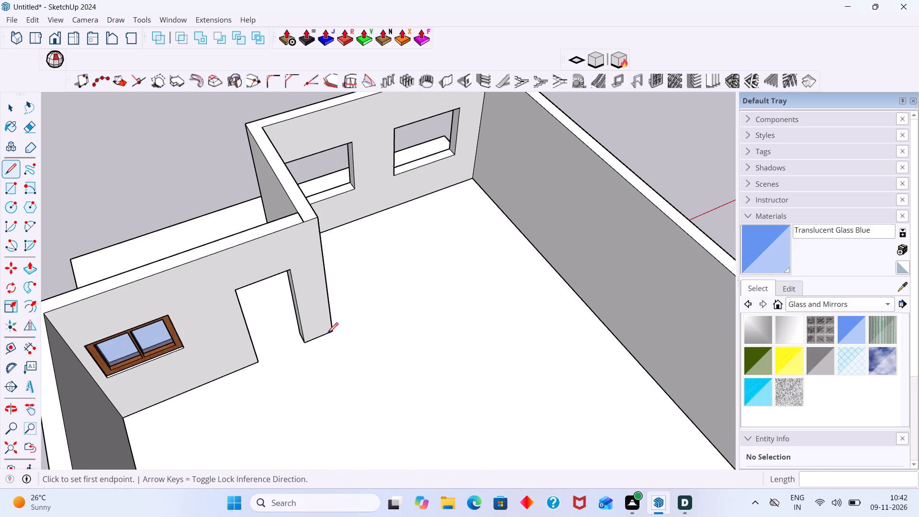
Inside the third-storey wall group, draw a 9" line across the wall top at the inner corner and continue it down the inner face.
key("space")
triple_click(315, 313)
left_click(315, 293)
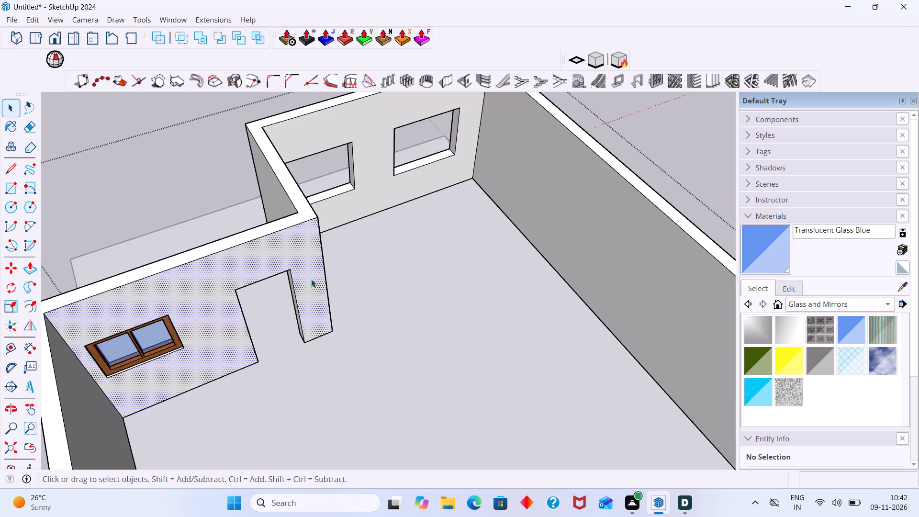
left_click(303, 209)
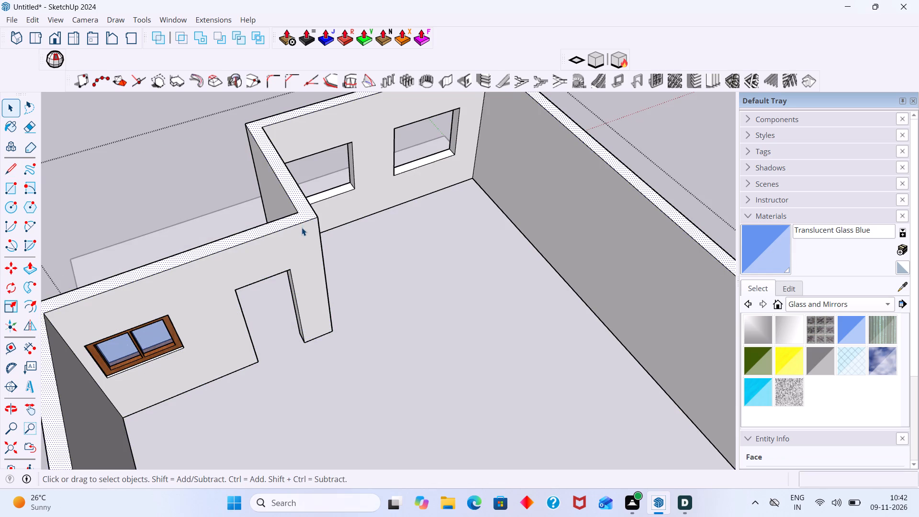
key("l")
left_click(296, 214)
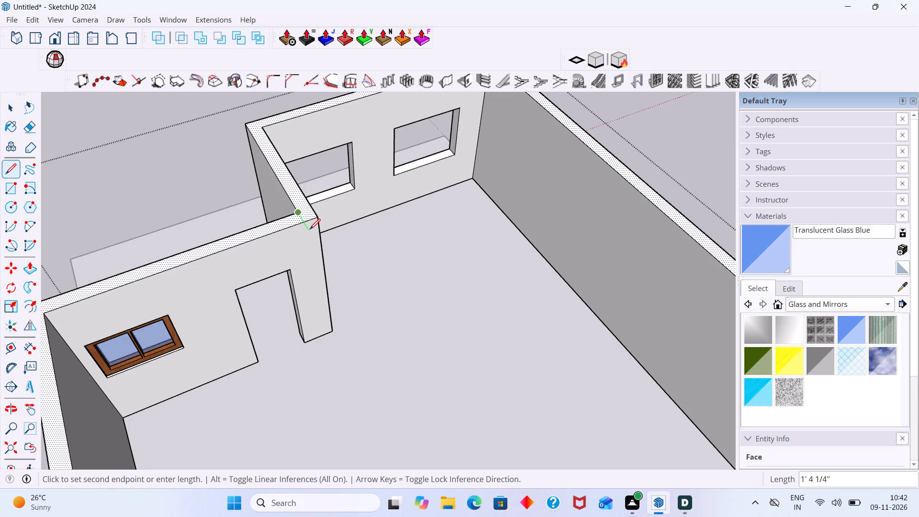
left_click(304, 223)
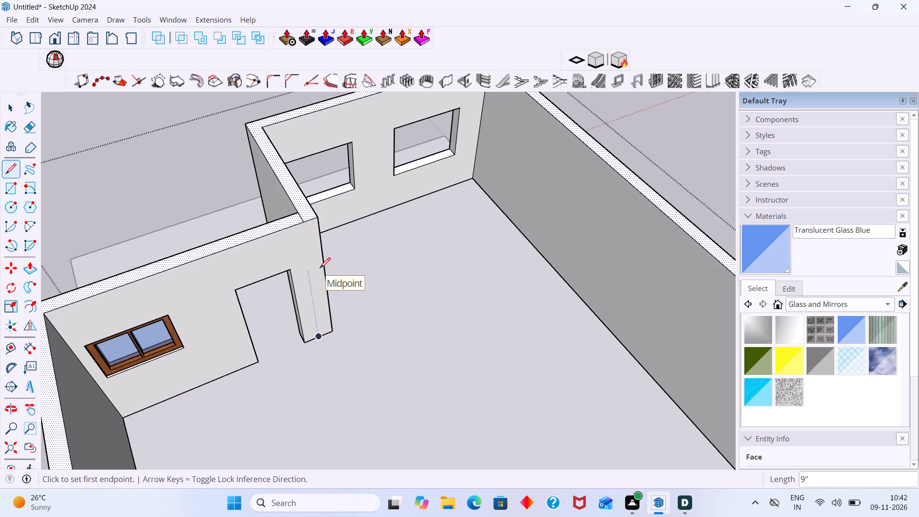
left_click(305, 221)
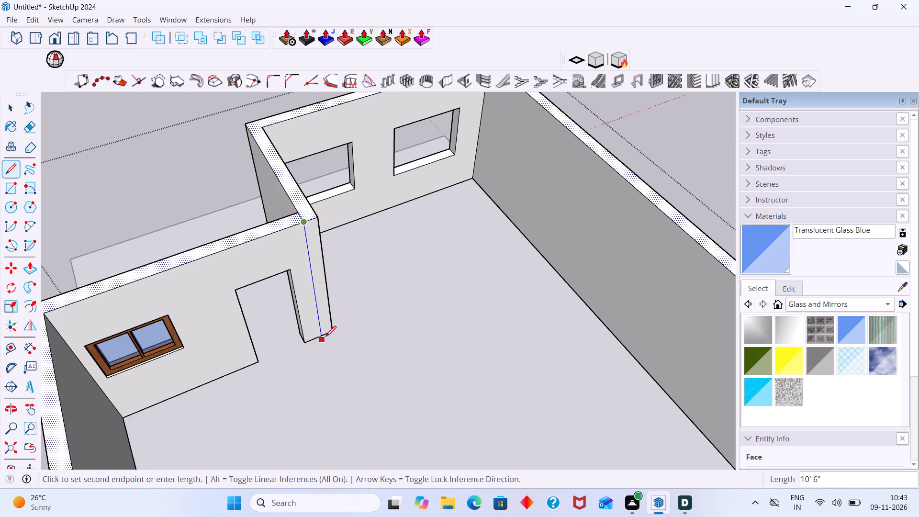
left_click(322, 335)
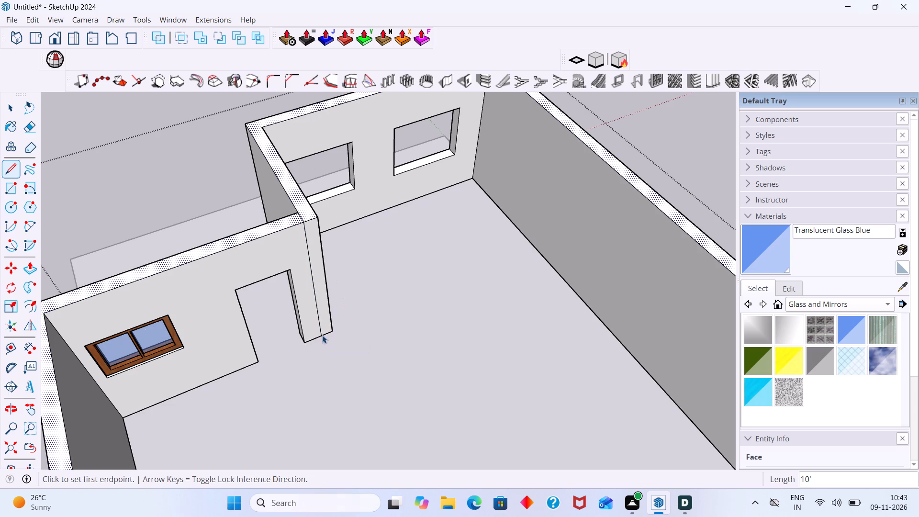
Push/Pull the narrow wall strip beside the doorway about 14' 6" into the room as a partition wall.
key("space")
left_click(327, 303)
key("p")
left_click(329, 307)
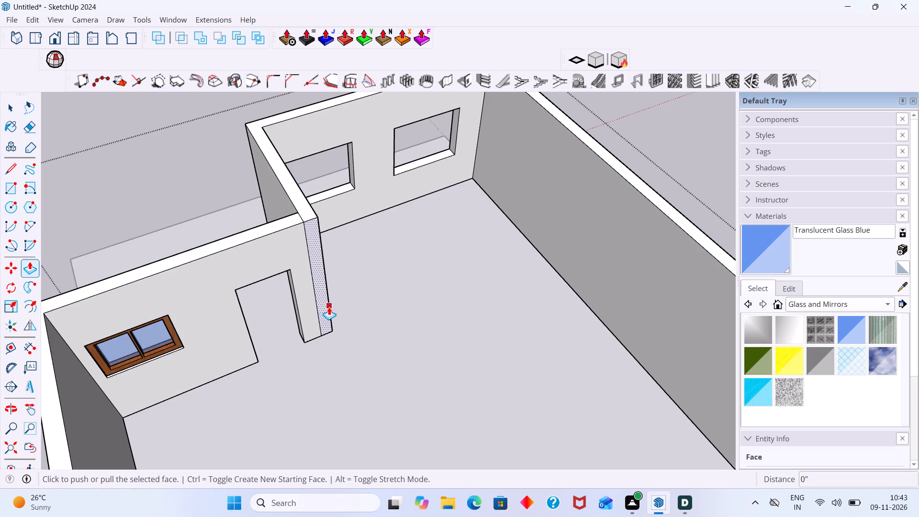
scroll(371, 370, "down", 9)
middle_click_drag(375, 388, 325, 303)
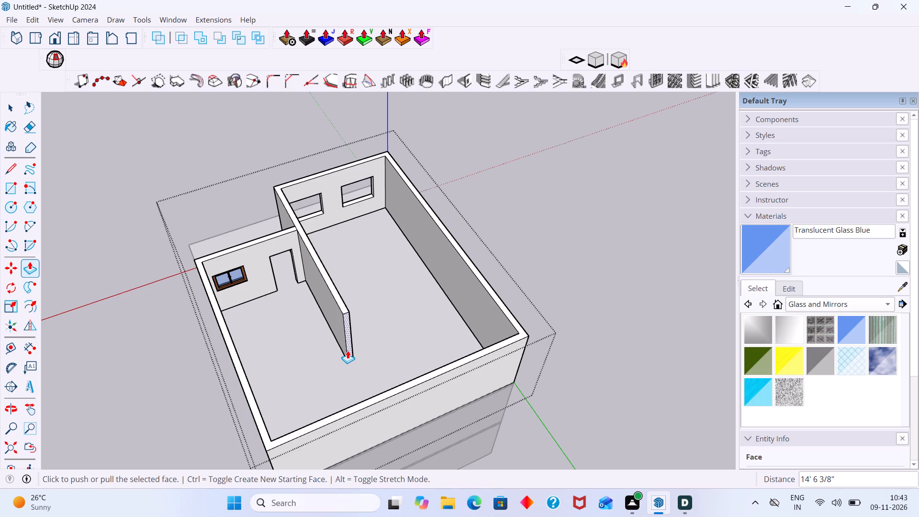
key("space")
left_click(544, 222)
Inside the wall group, draw a 9" wide, full-height rectangle on the partition's side face at its free end.
scroll(341, 316, "up", 2)
middle_click_drag(357, 322, 239, 324)
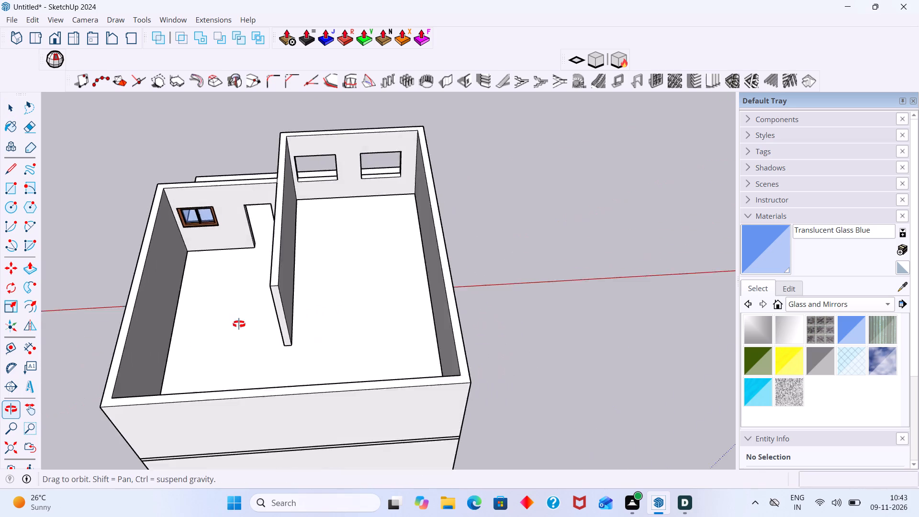
middle_click_drag(239, 324, 171, 342)
scroll(247, 265, "up", 2)
middle_click_drag(241, 265, 207, 267)
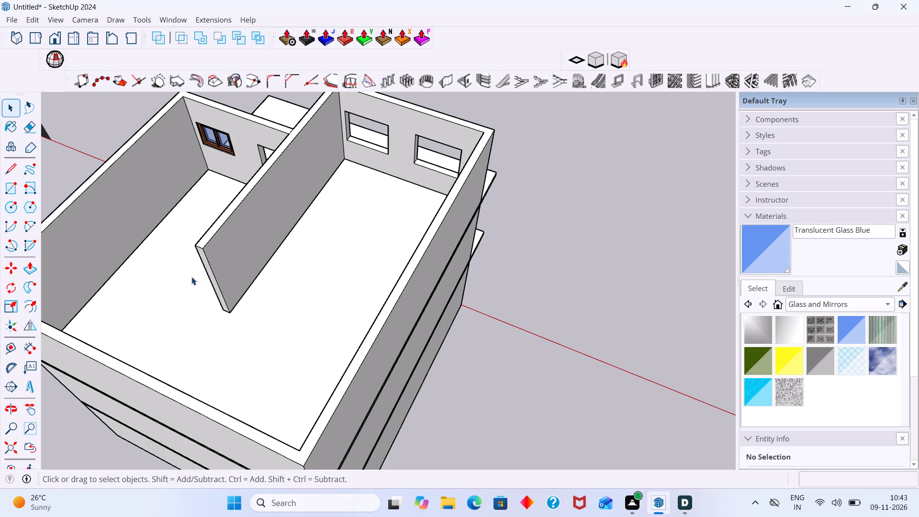
scroll(201, 255, "up", 8)
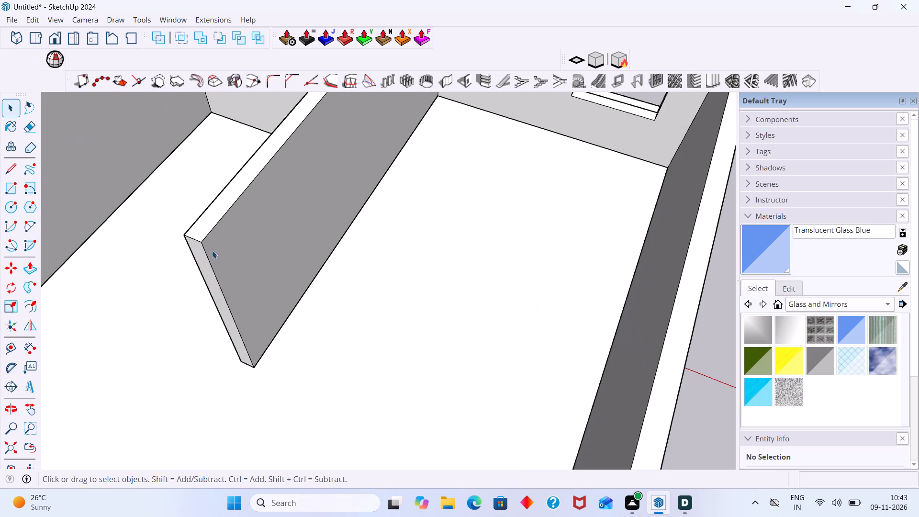
left_click(212, 250)
scroll(209, 251, "up", 2)
triple_click(211, 253)
left_click(213, 255)
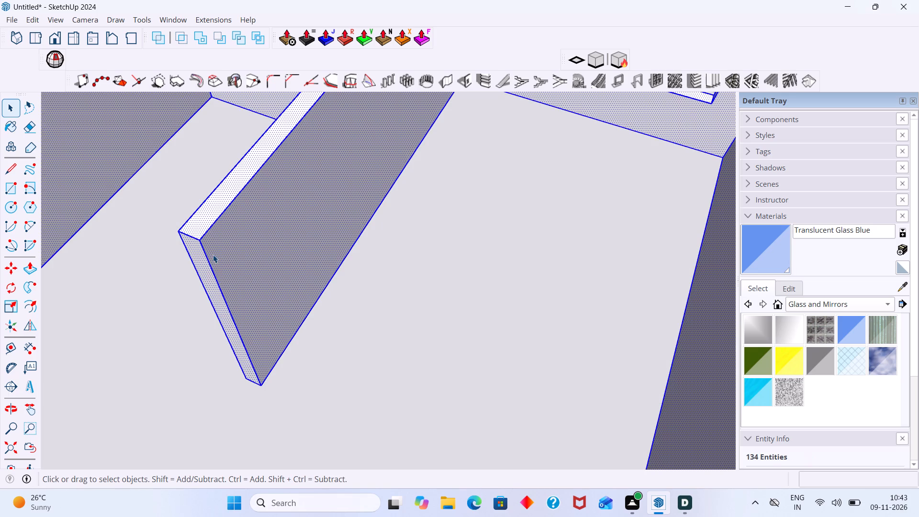
double_click(216, 256)
key("r")
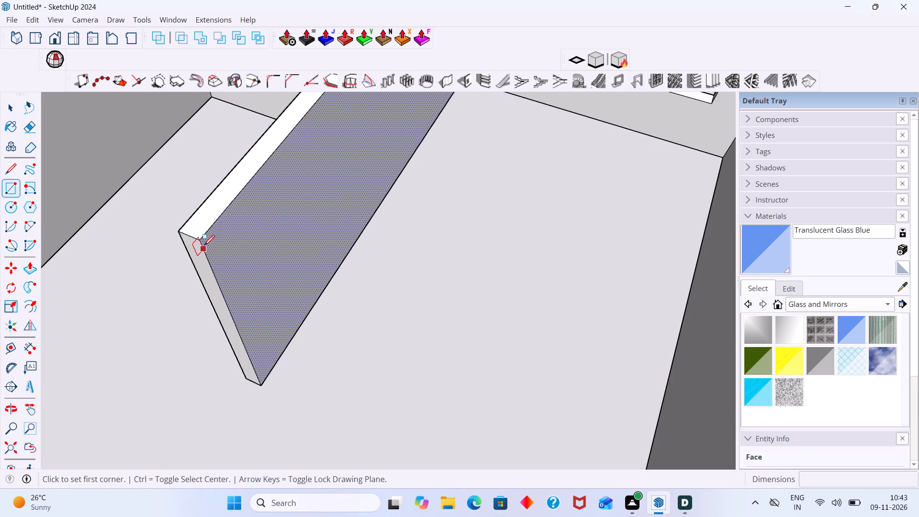
left_click(203, 238)
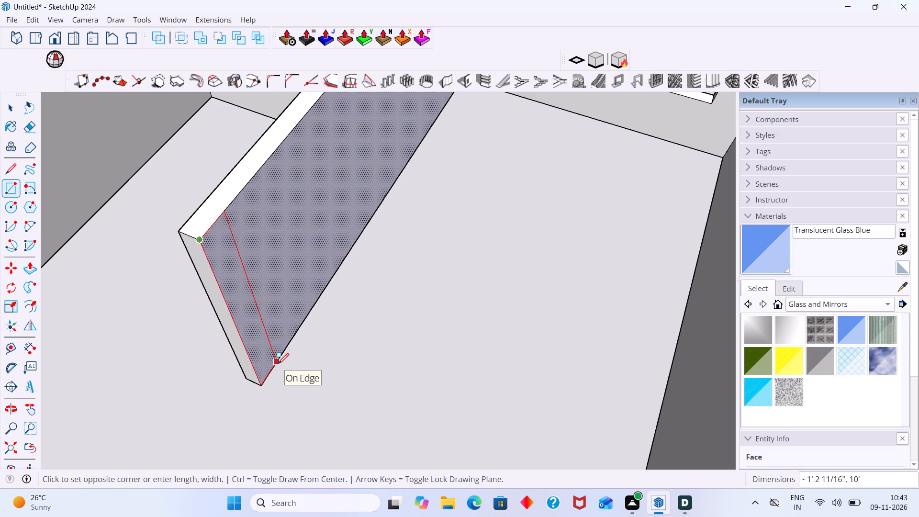
type("9\"")
key("Return")
key("space")
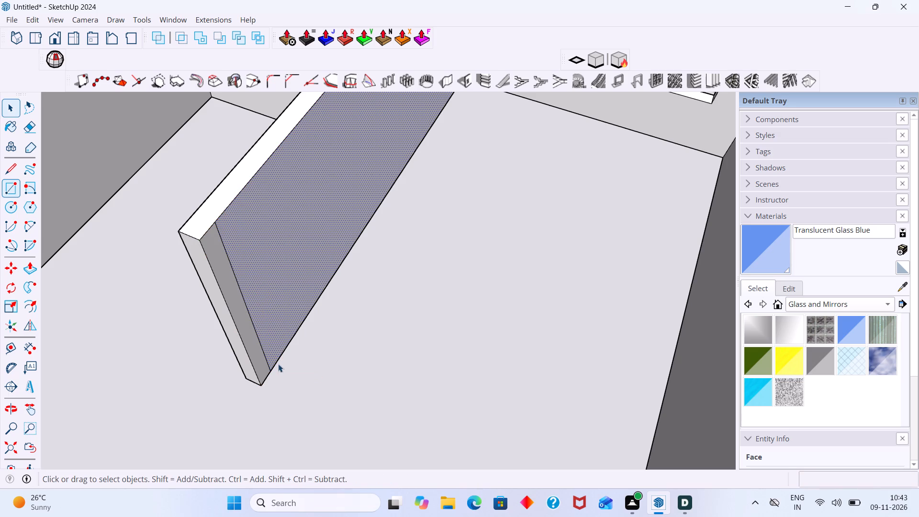
Push/Pull the 9" wide rectangle at the partition's free end about 15' 5 3/4" across the room to the opposite wall.
left_click(210, 251)
key("p")
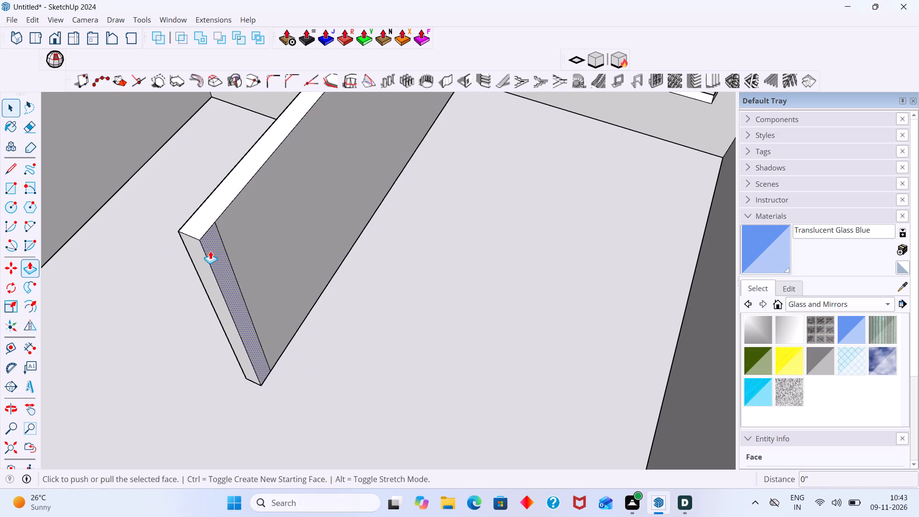
left_click(210, 251)
scroll(314, 300, "down", 9)
middle_click_drag(473, 354, 614, 371)
scroll(657, 300, "up", 9)
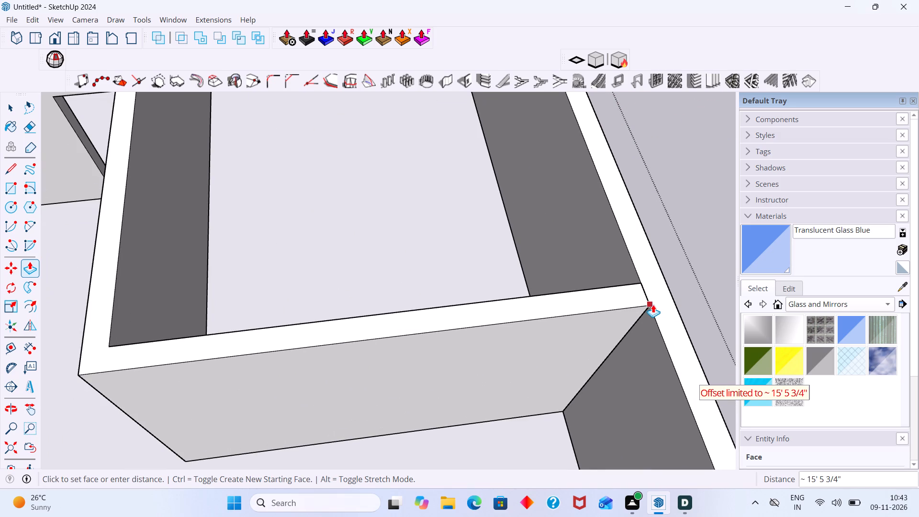
left_click(652, 304)
key("space")
left_click(706, 220)
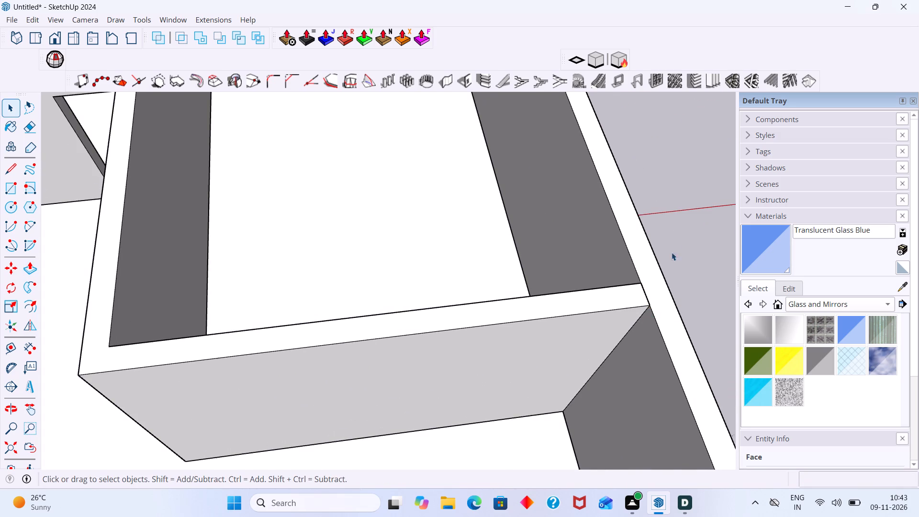
Open the third-storey wall group for editing at the wall containing the doorway and window.
scroll(639, 300, "down", 15)
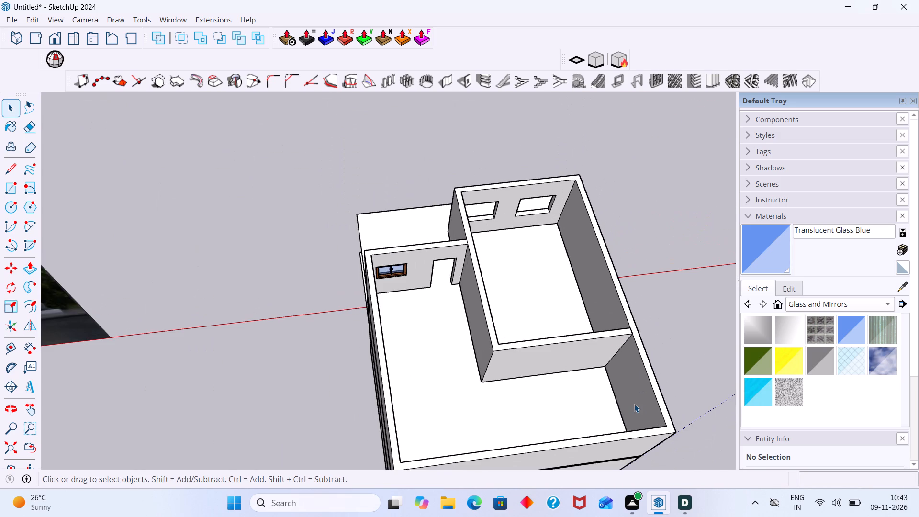
middle_click_drag(634, 404, 519, 309, "shift")
scroll(351, 323, "up", 2)
middle_click_drag(317, 315, 399, 336)
scroll(382, 320, "down", 1)
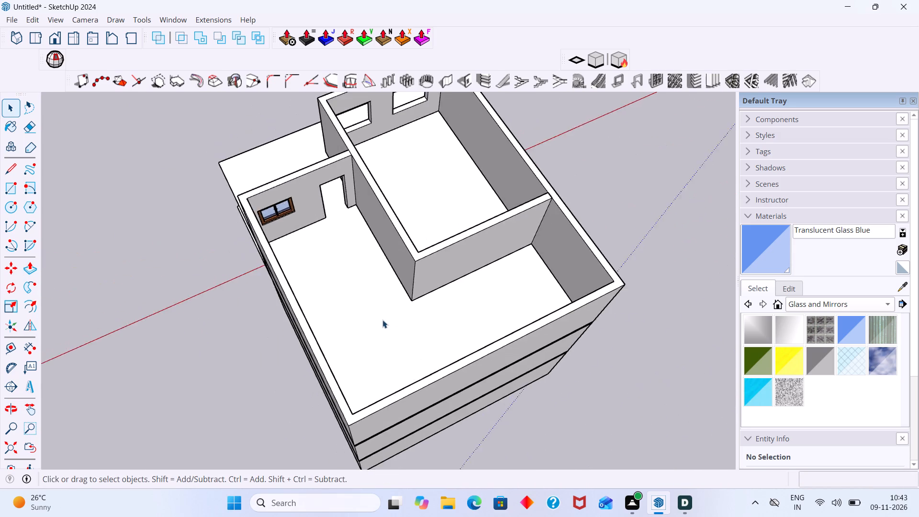
scroll(382, 320, "down", 4)
middle_click_drag(343, 321, 655, 285)
scroll(330, 258, "up", 6)
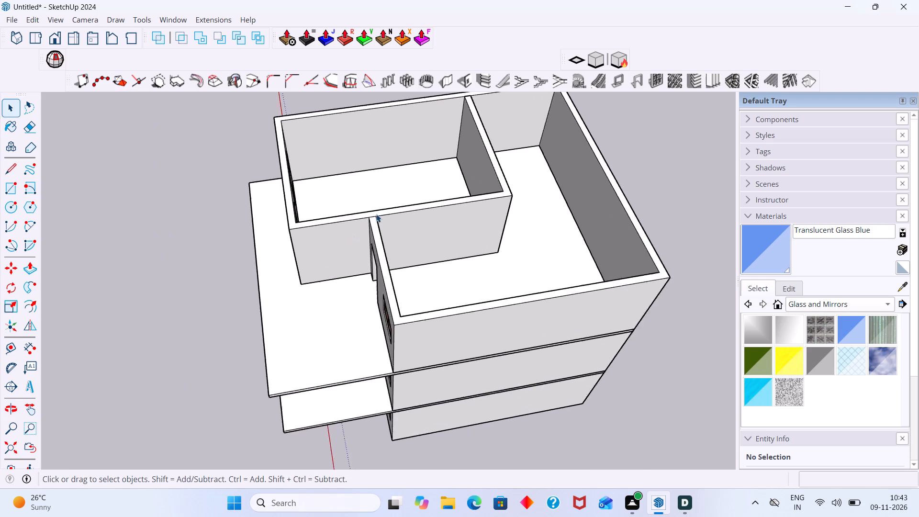
scroll(376, 214, "up", 10)
left_click(382, 241)
double_click(381, 247)
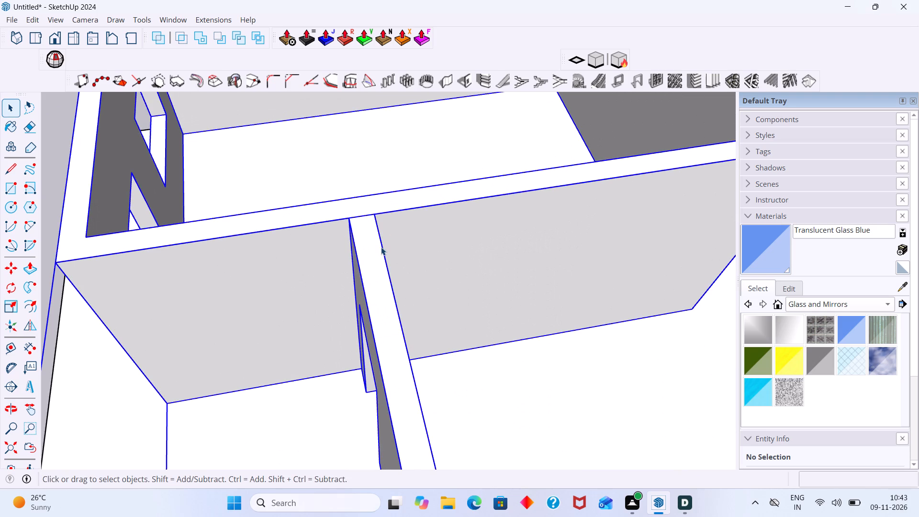
left_click(385, 253)
left_click(380, 258)
double_click(380, 271)
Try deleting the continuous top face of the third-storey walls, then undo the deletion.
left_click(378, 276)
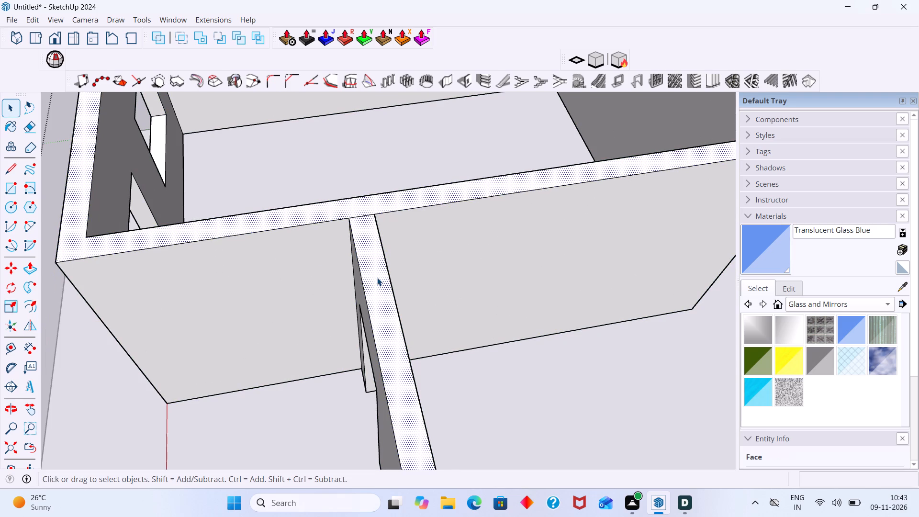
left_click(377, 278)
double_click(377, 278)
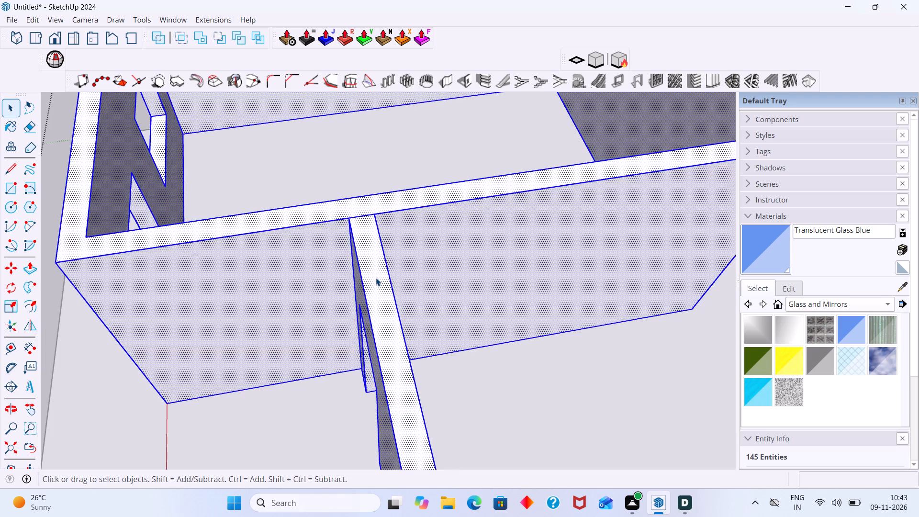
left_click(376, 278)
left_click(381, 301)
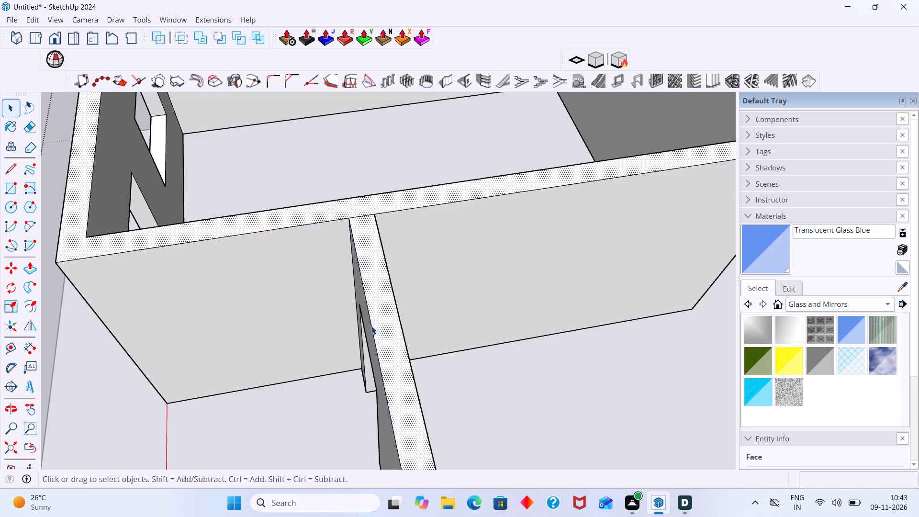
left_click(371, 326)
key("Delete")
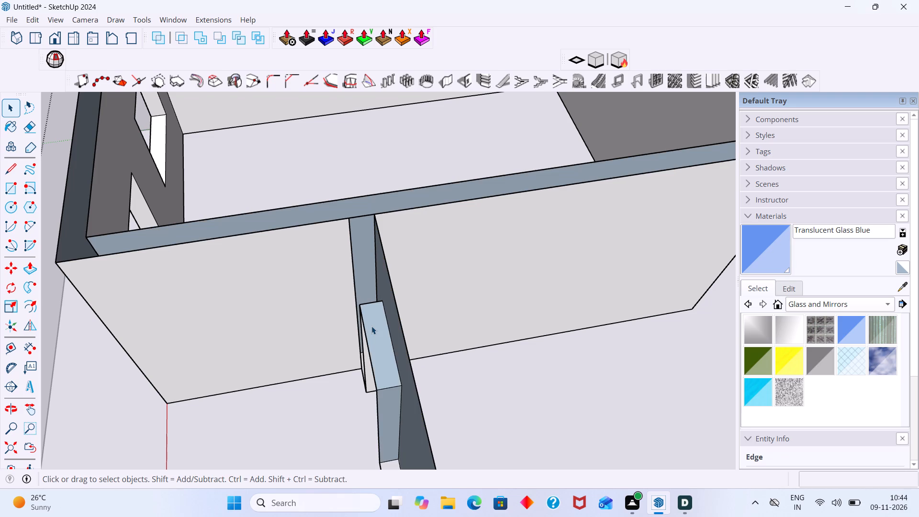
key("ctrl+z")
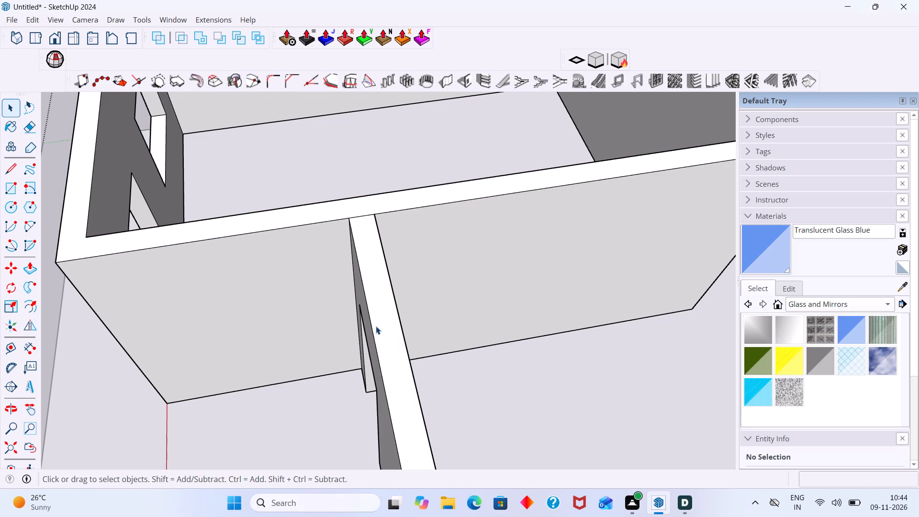
Delete both large side faces of the third-storey wall that contains the doorway and window.
middle_click_drag(369, 234, 484, 219)
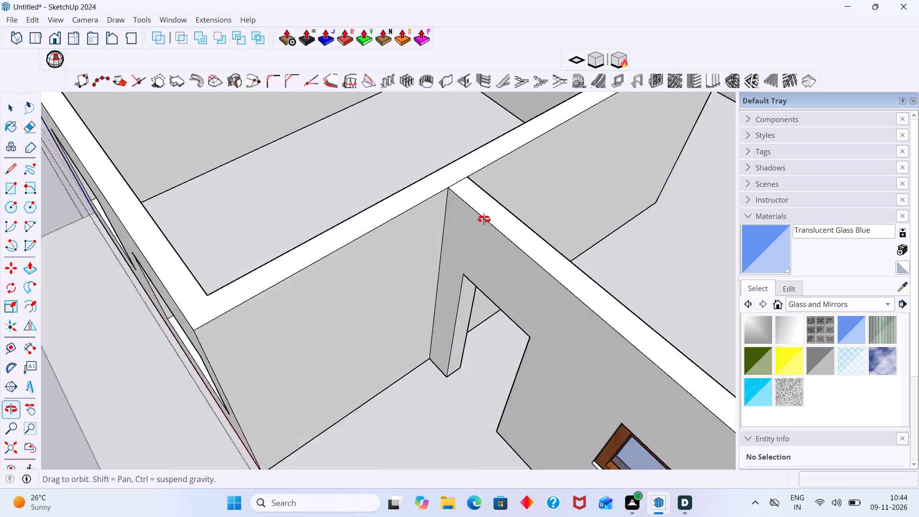
middle_click_drag(484, 219, 487, 218)
scroll(478, 186, "up", 2)
scroll(454, 240, "up", 2)
left_click(463, 241)
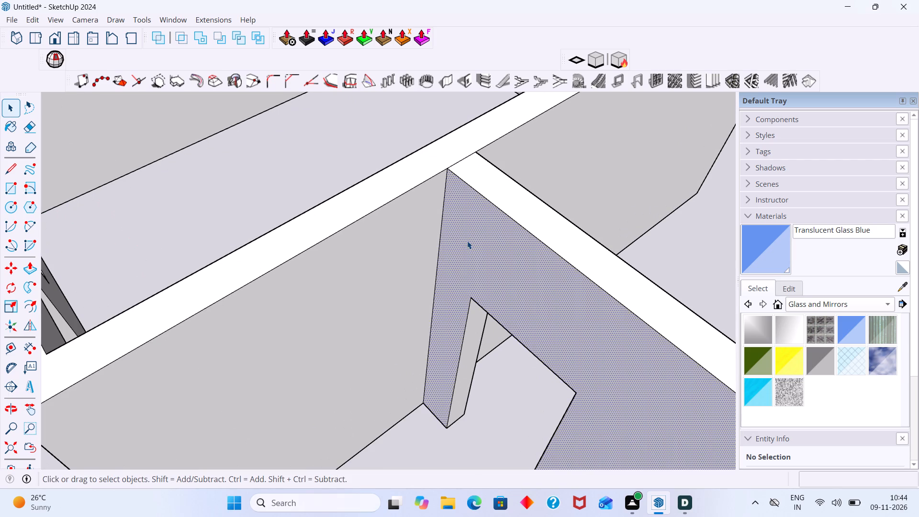
key("Delete")
middle_click_drag(482, 188, 482, 205)
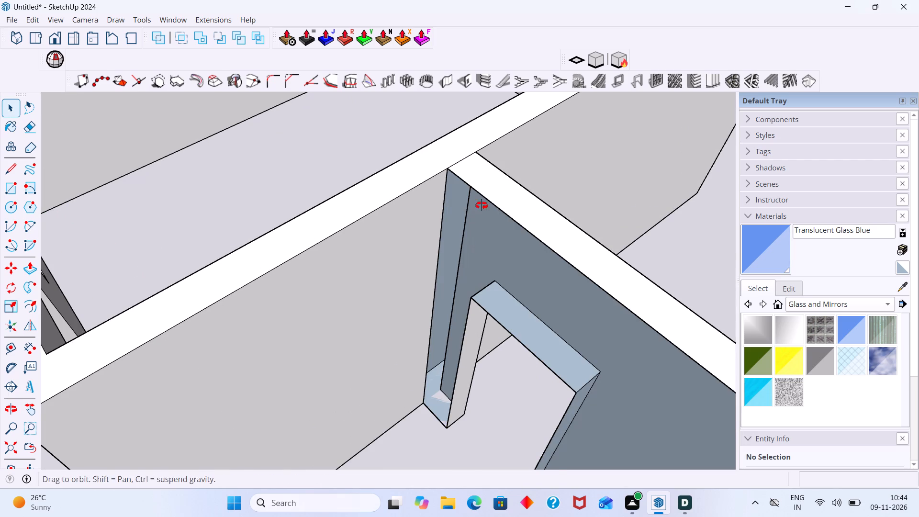
middle_click_drag(482, 205, 482, 229)
scroll(482, 229, "up", 1)
middle_click_drag(471, 305, 471, 252)
left_click(488, 221)
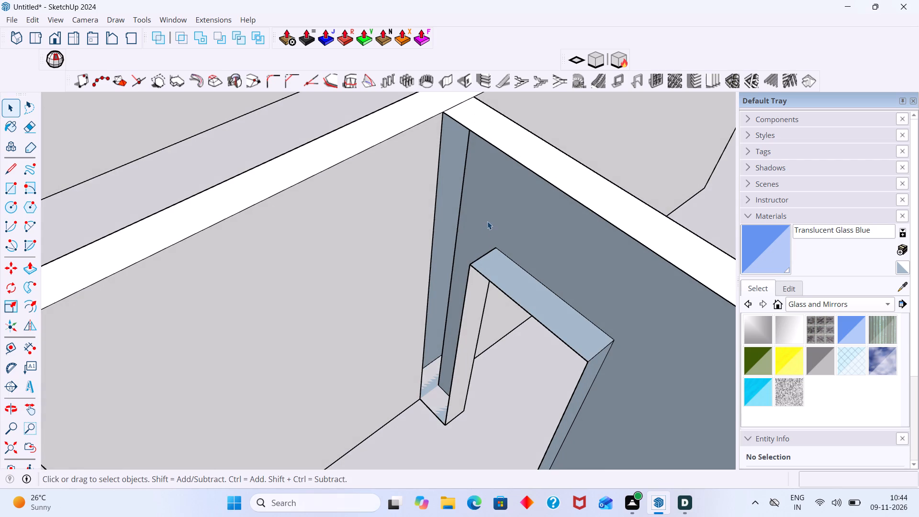
key("Delete")
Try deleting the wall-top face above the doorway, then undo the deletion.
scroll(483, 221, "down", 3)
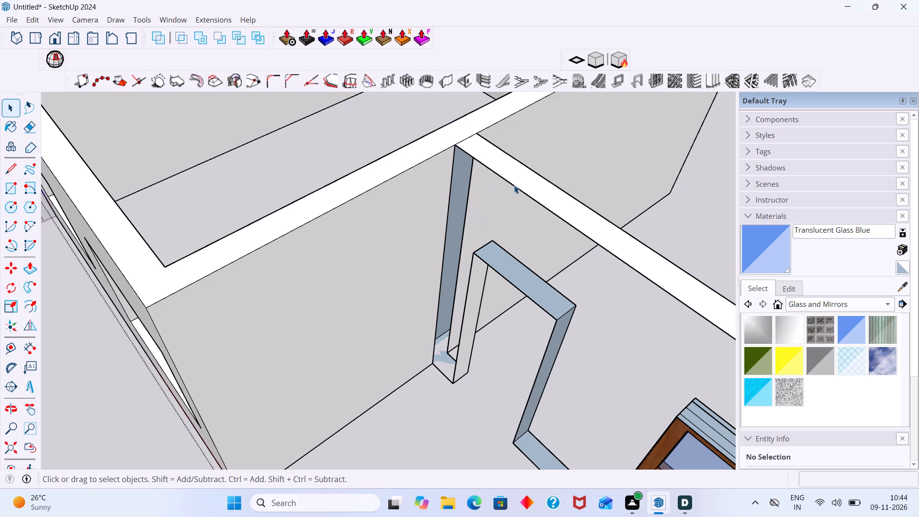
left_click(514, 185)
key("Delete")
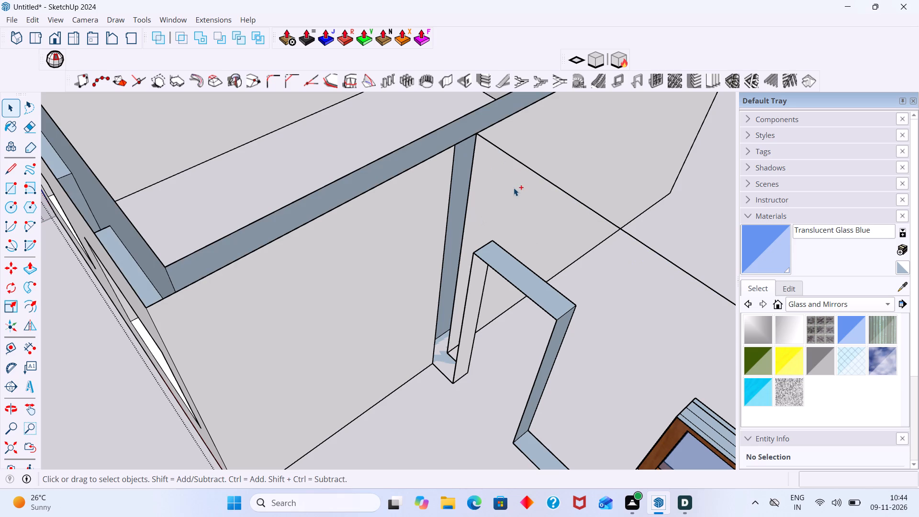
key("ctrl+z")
Delete the short dividing edge across the wall top where the doorway wall meets the partition.
middle_click_drag(486, 164, 478, 207)
scroll(479, 206, "up", 1)
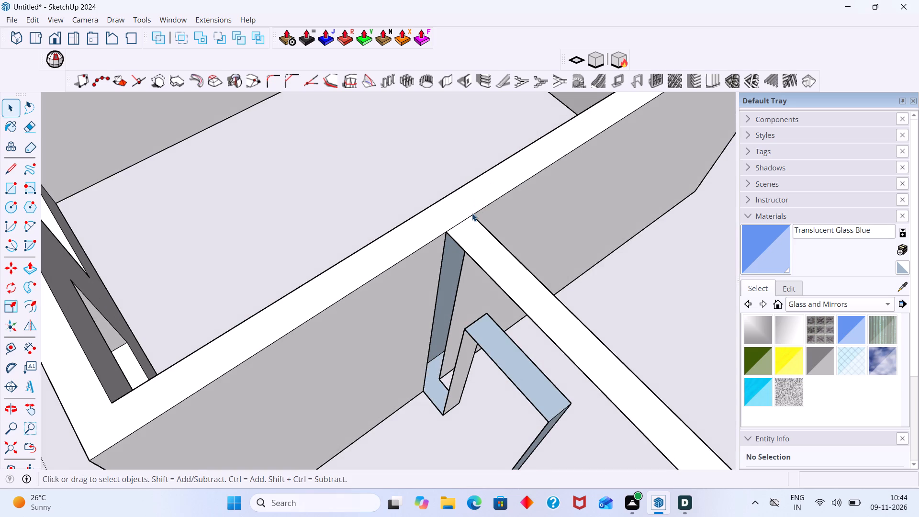
left_click(462, 211)
double_click(462, 216)
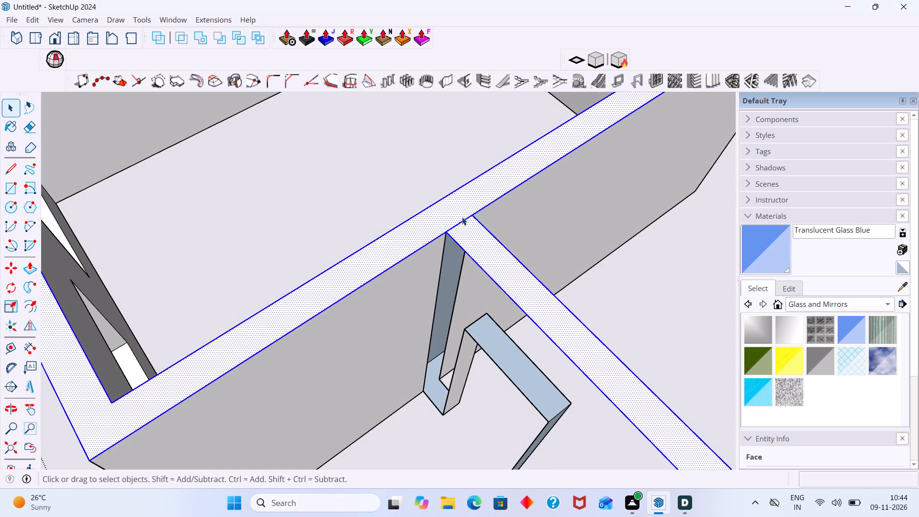
left_click(463, 220)
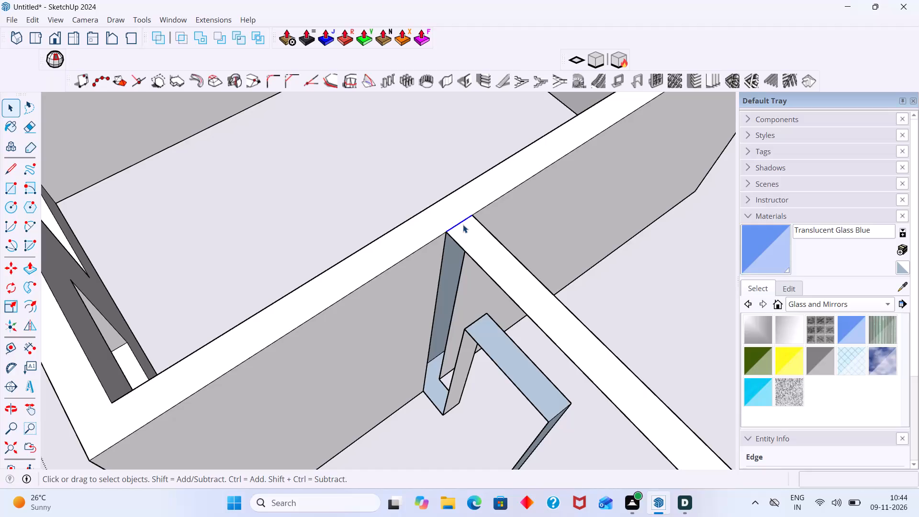
key("Delete")
left_click(463, 225)
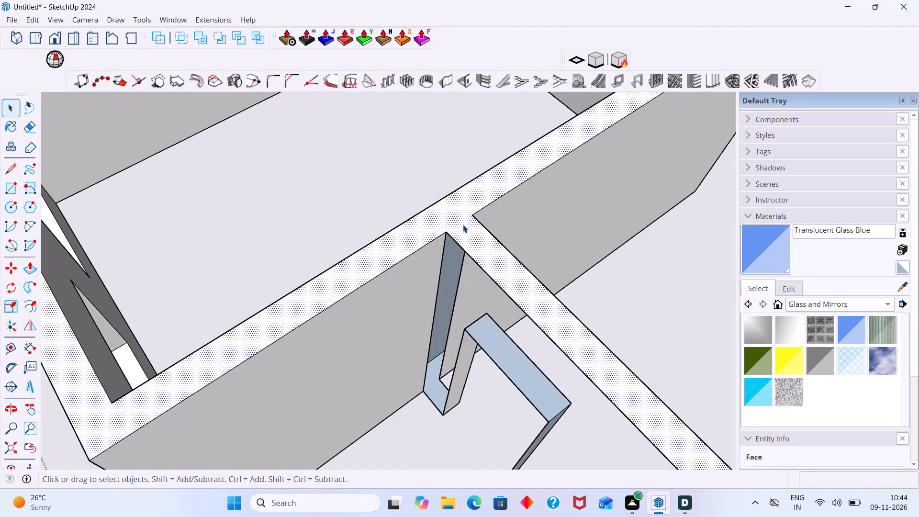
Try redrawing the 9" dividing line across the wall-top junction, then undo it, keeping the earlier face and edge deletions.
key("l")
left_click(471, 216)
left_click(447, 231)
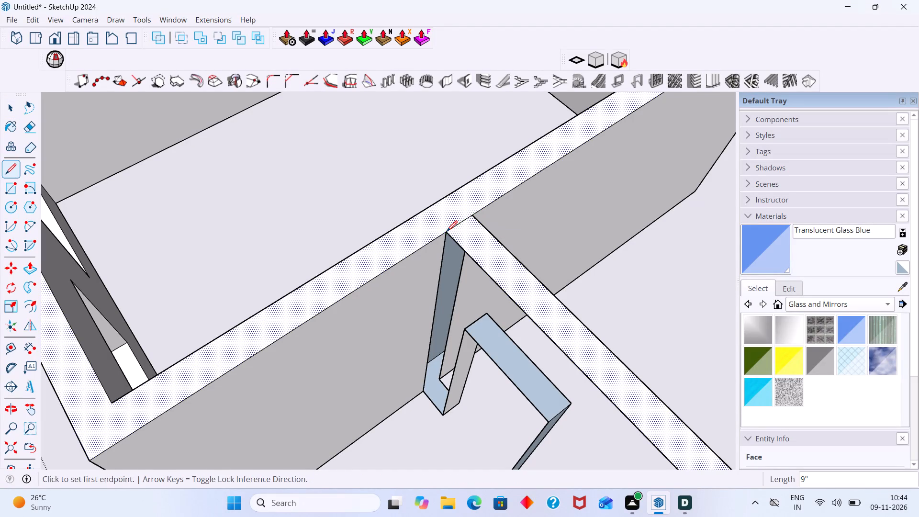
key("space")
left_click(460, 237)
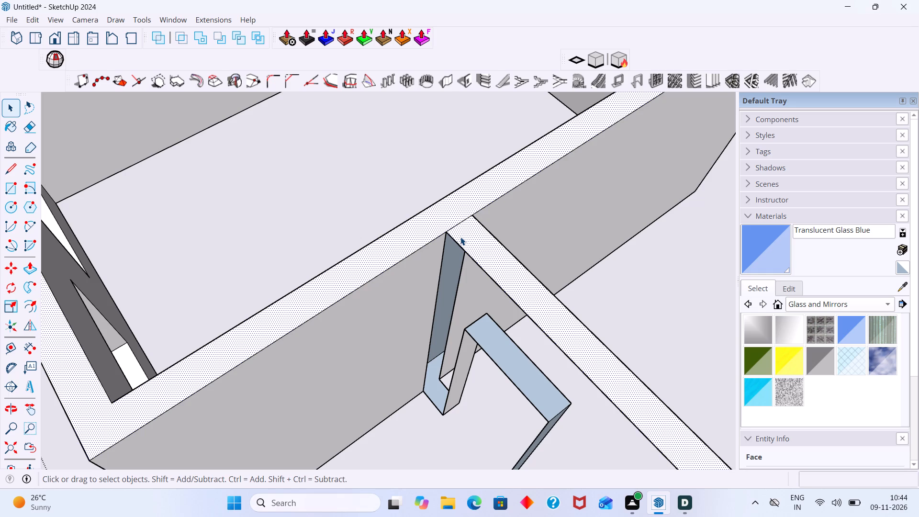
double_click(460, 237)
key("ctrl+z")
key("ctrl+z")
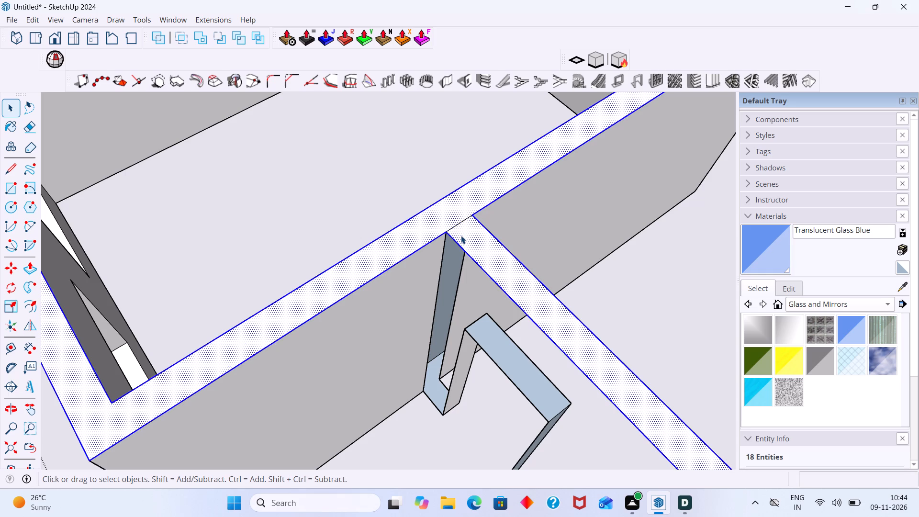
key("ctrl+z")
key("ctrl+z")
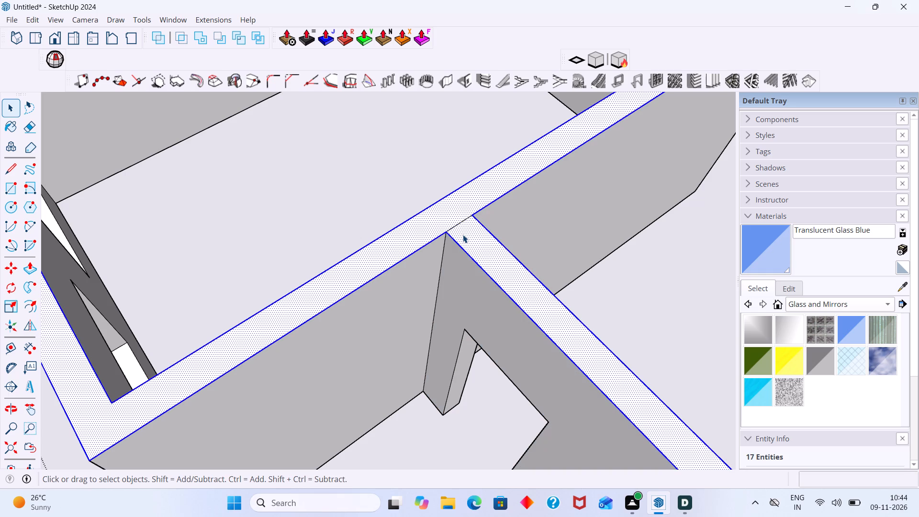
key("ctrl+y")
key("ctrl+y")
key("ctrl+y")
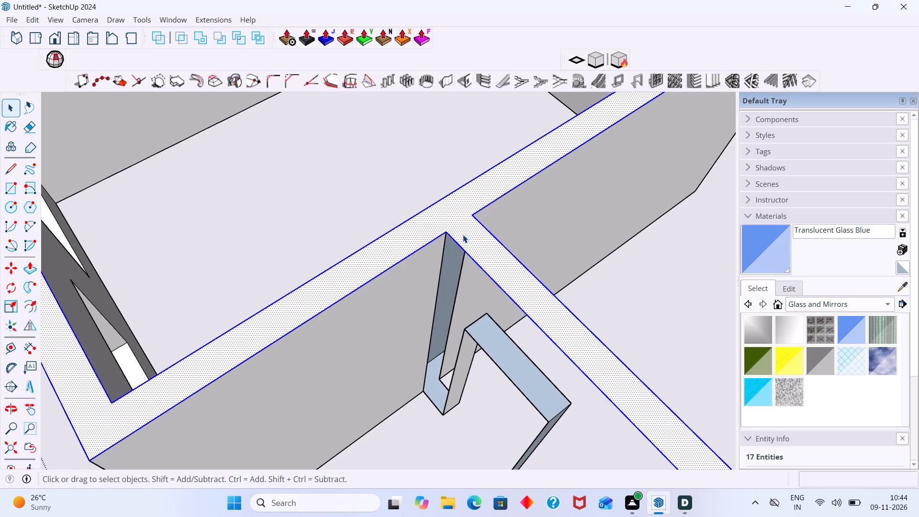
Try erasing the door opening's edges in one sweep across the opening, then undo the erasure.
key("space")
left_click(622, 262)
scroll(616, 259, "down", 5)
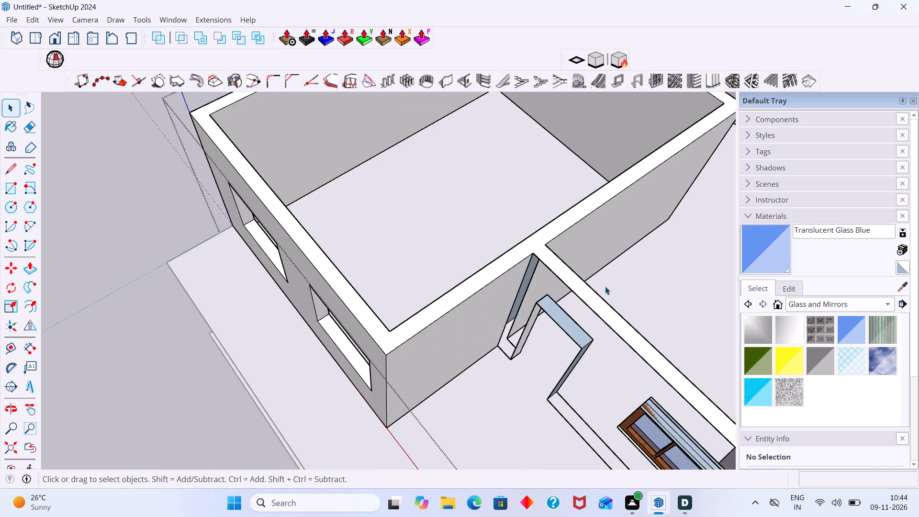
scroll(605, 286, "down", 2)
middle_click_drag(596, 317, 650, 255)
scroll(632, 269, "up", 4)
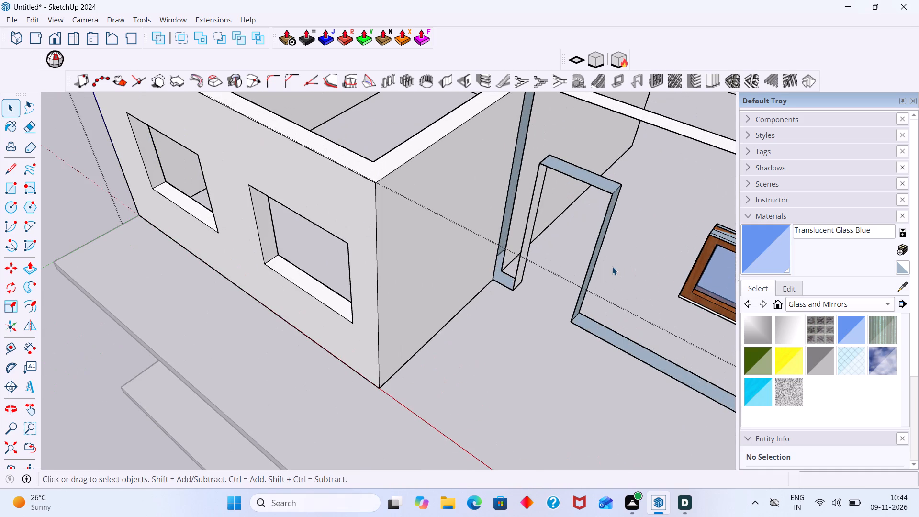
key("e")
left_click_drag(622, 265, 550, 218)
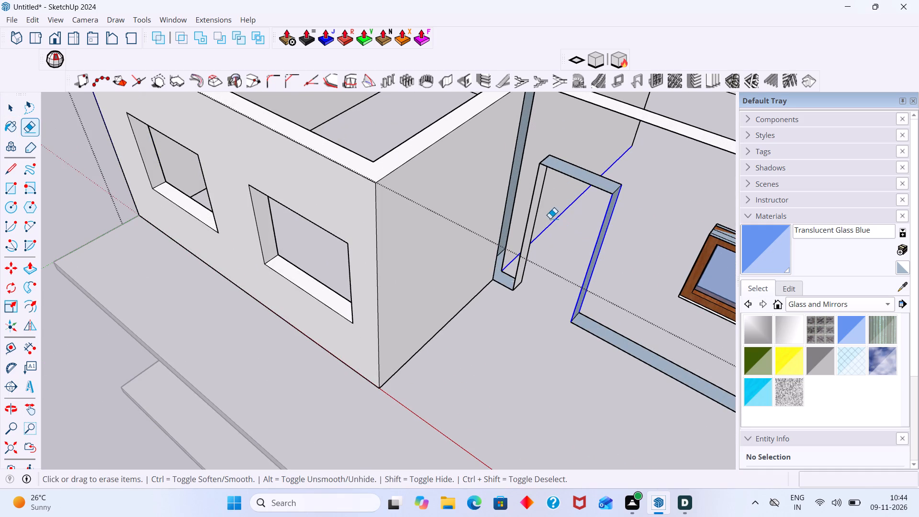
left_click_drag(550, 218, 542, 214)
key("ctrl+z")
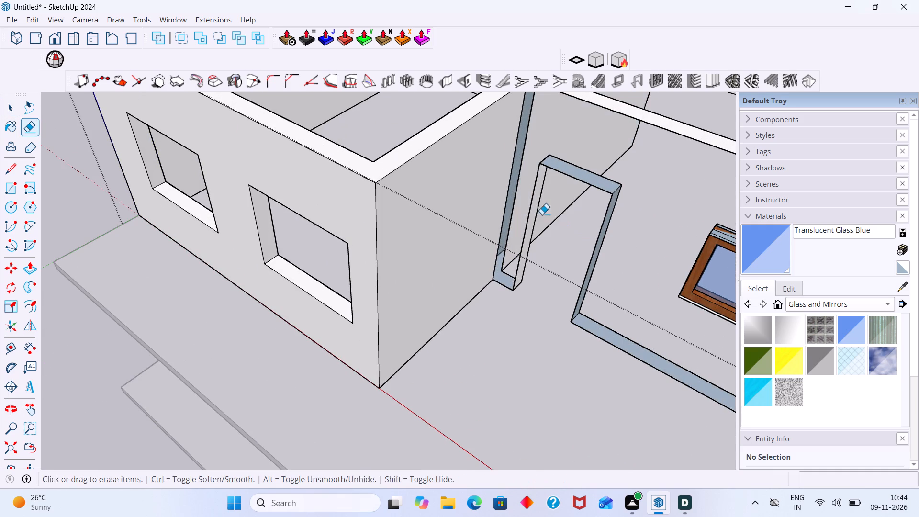
Erase the leftover door opening frame and the bottom strips of the doorway wall.
left_click_drag(632, 177, 617, 198)
left_click_drag(617, 180, 610, 197)
left_click_drag(556, 170, 528, 182)
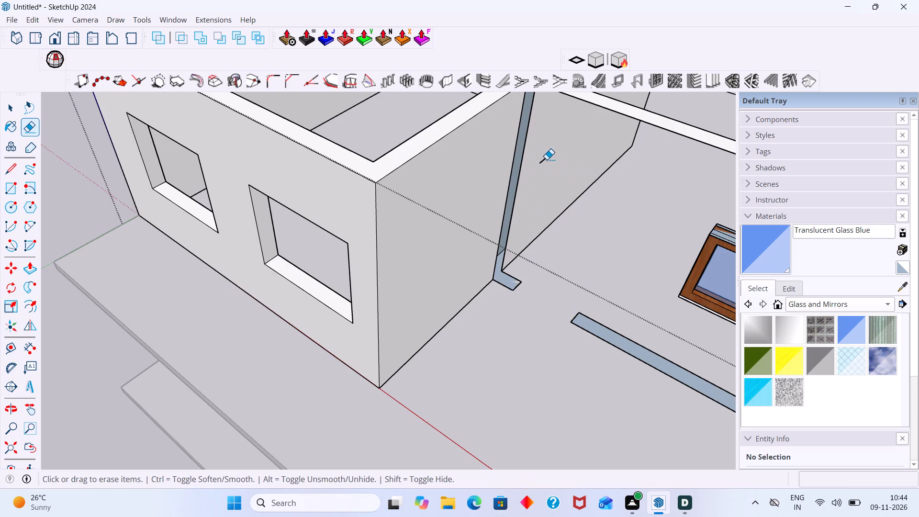
left_click(547, 159)
left_click_drag(519, 271, 509, 291)
left_click_drag(611, 315, 611, 320)
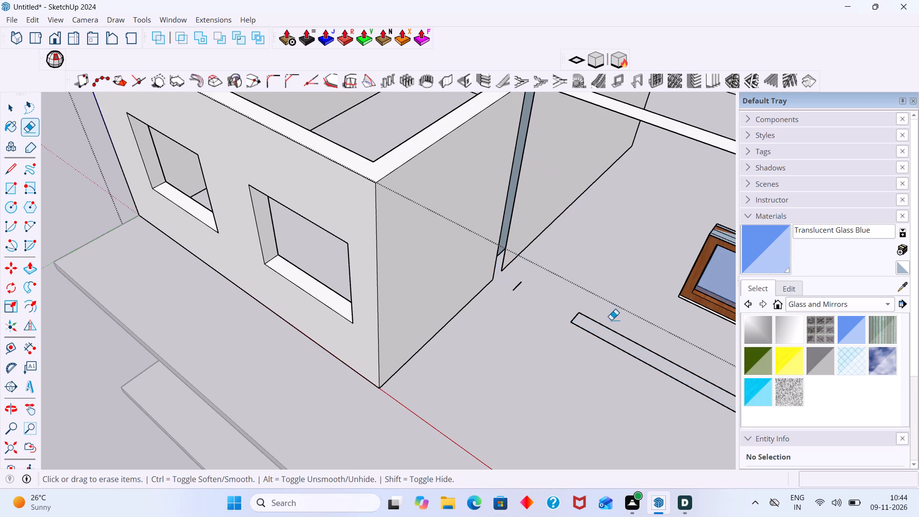
left_click_drag(611, 320, 603, 342)
left_click_drag(580, 331, 513, 287)
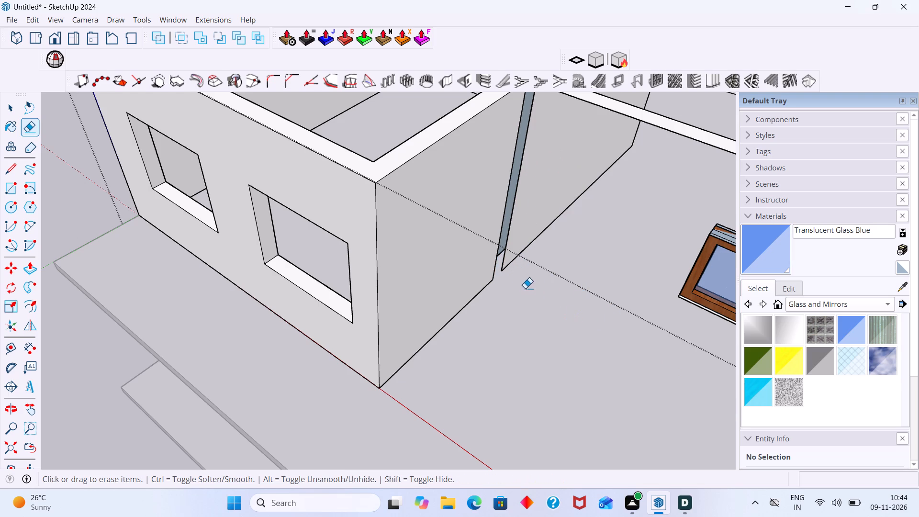
Erase the leftover window opening edges and sill strip from the removed doorway wall.
scroll(539, 294, "down", 8)
scroll(637, 273, "up", 5)
left_click_drag(640, 283, 638, 297)
left_click_drag(611, 292, 569, 301)
left_click_drag(608, 269, 592, 265)
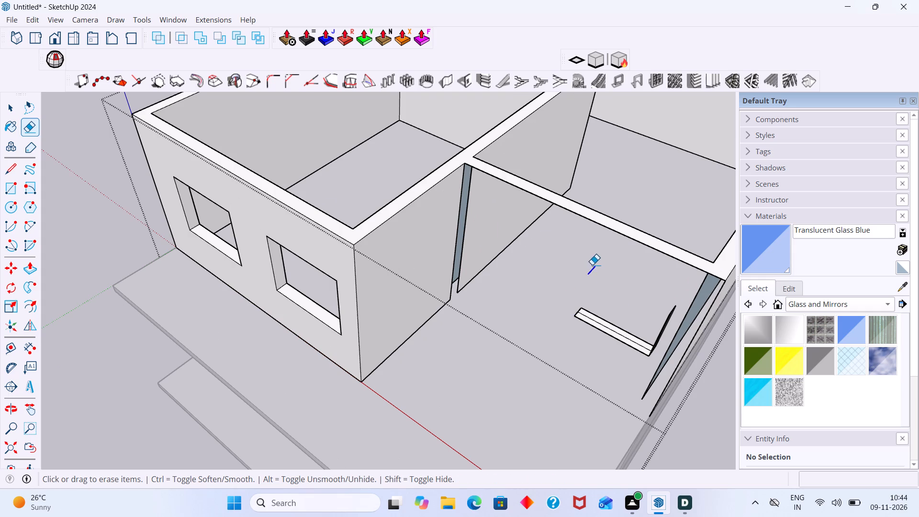
left_click_drag(592, 265, 591, 265)
left_click_drag(685, 300, 671, 311)
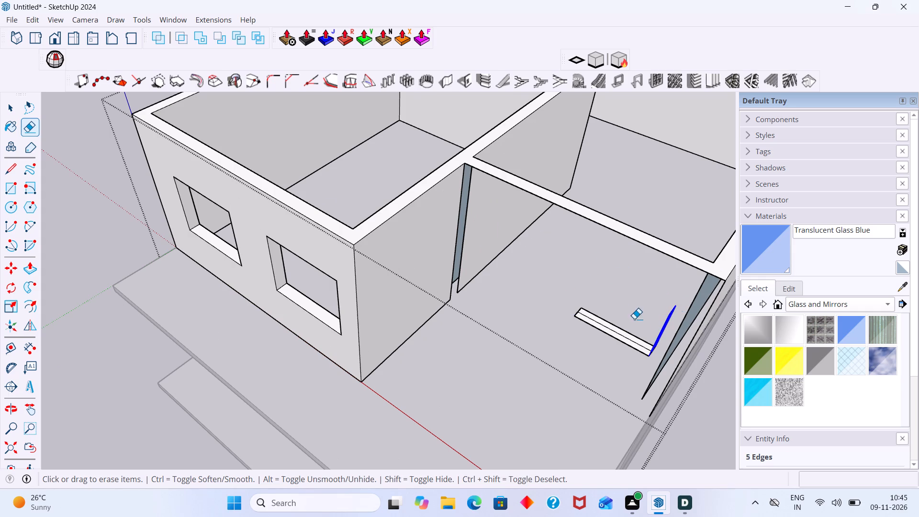
left_click_drag(627, 326, 620, 343)
left_click_drag(607, 323, 574, 312)
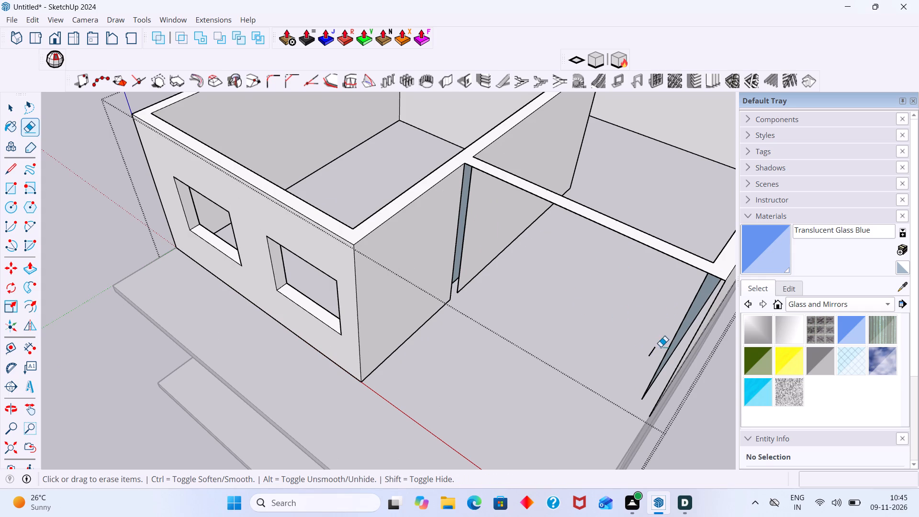
left_click(651, 355)
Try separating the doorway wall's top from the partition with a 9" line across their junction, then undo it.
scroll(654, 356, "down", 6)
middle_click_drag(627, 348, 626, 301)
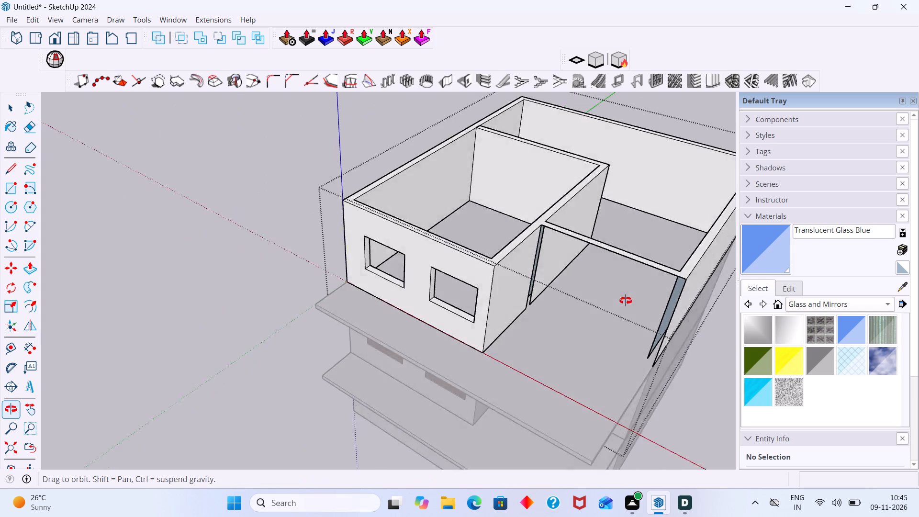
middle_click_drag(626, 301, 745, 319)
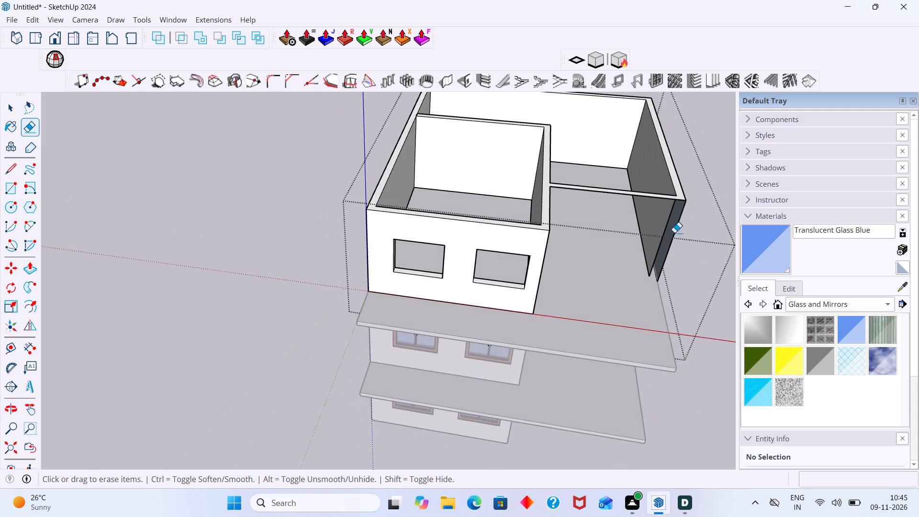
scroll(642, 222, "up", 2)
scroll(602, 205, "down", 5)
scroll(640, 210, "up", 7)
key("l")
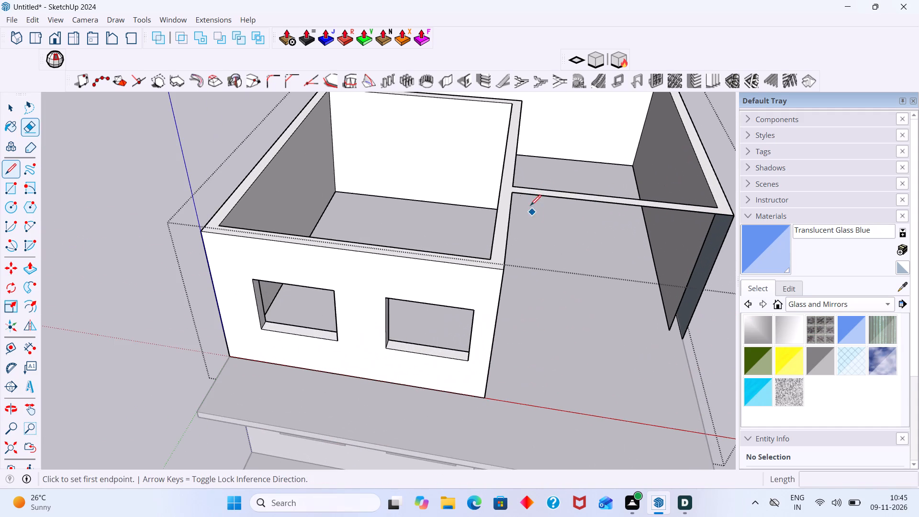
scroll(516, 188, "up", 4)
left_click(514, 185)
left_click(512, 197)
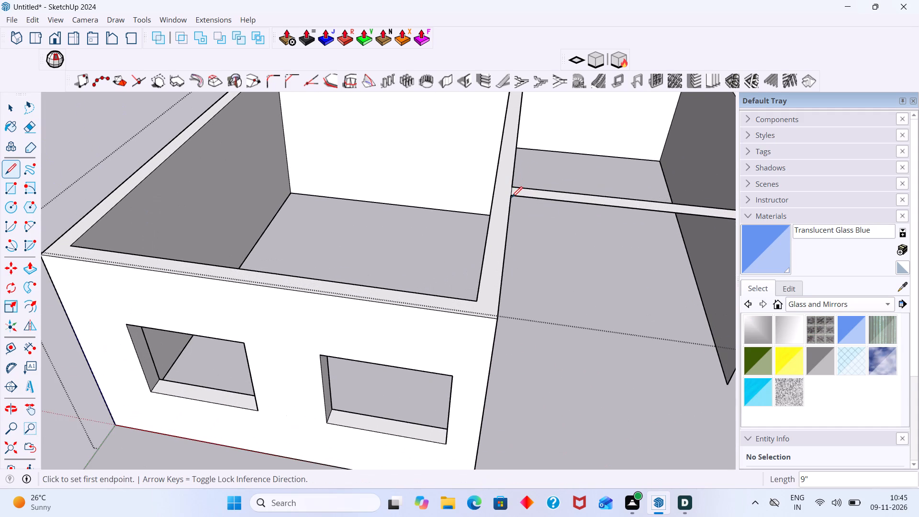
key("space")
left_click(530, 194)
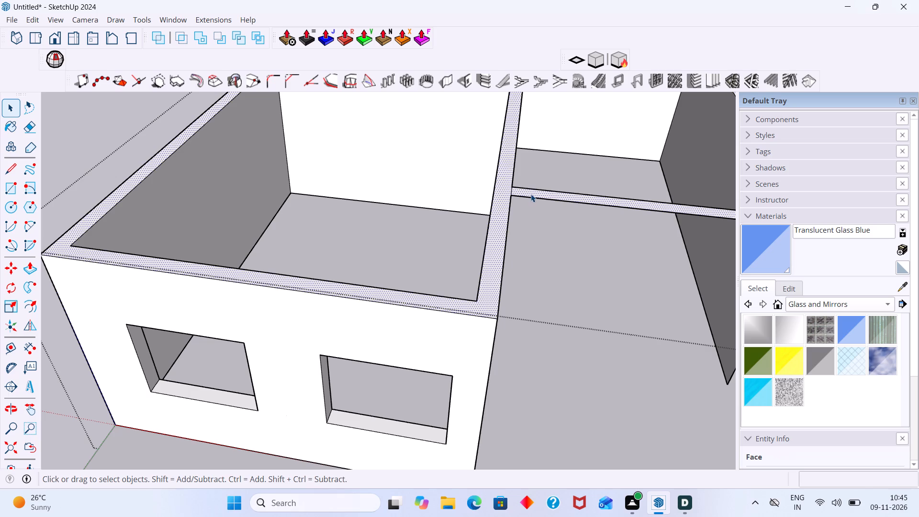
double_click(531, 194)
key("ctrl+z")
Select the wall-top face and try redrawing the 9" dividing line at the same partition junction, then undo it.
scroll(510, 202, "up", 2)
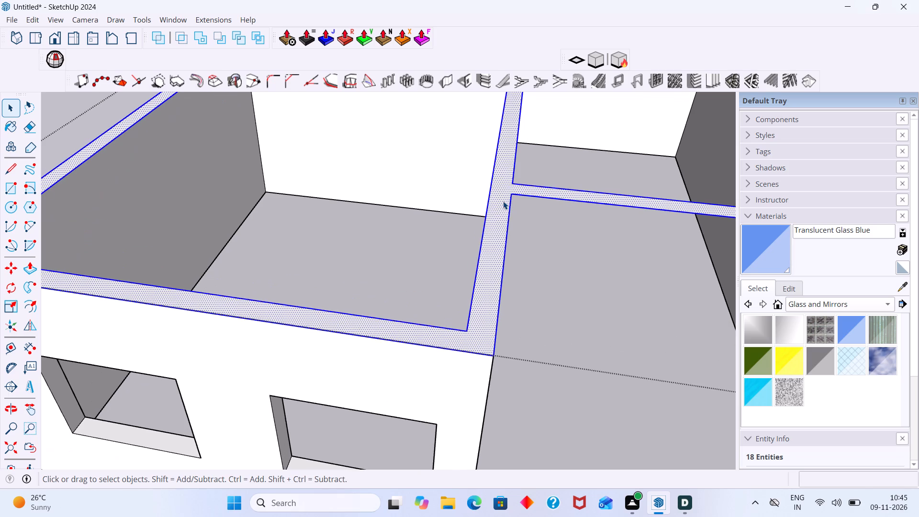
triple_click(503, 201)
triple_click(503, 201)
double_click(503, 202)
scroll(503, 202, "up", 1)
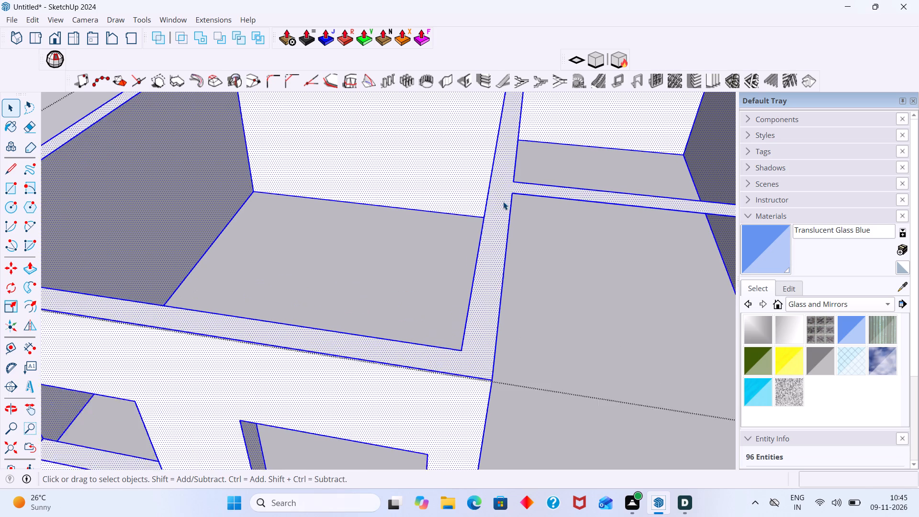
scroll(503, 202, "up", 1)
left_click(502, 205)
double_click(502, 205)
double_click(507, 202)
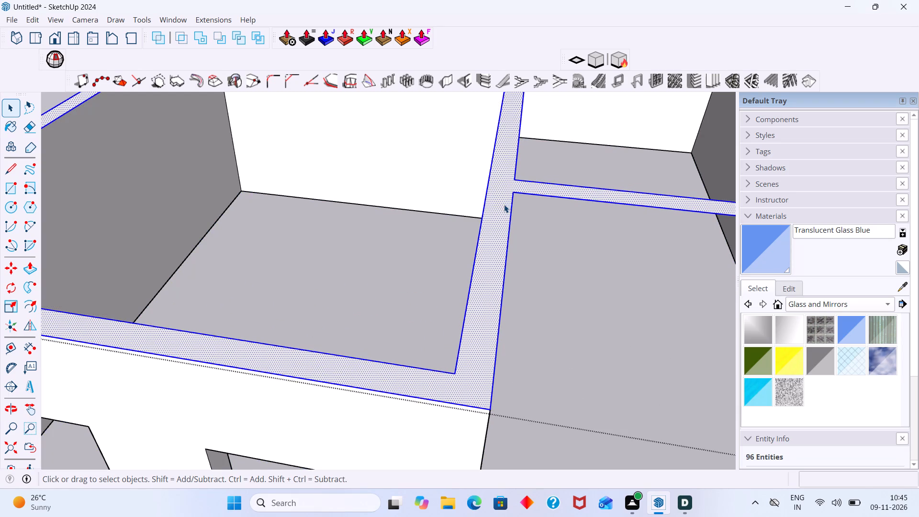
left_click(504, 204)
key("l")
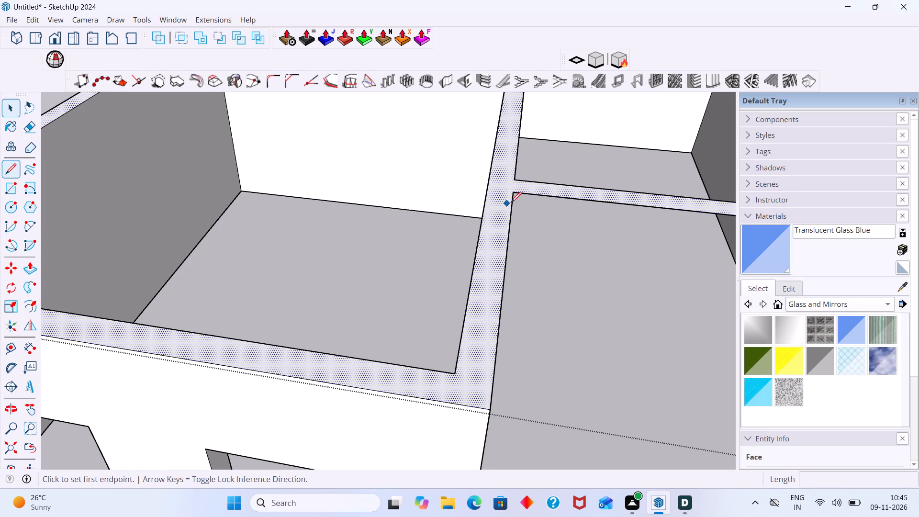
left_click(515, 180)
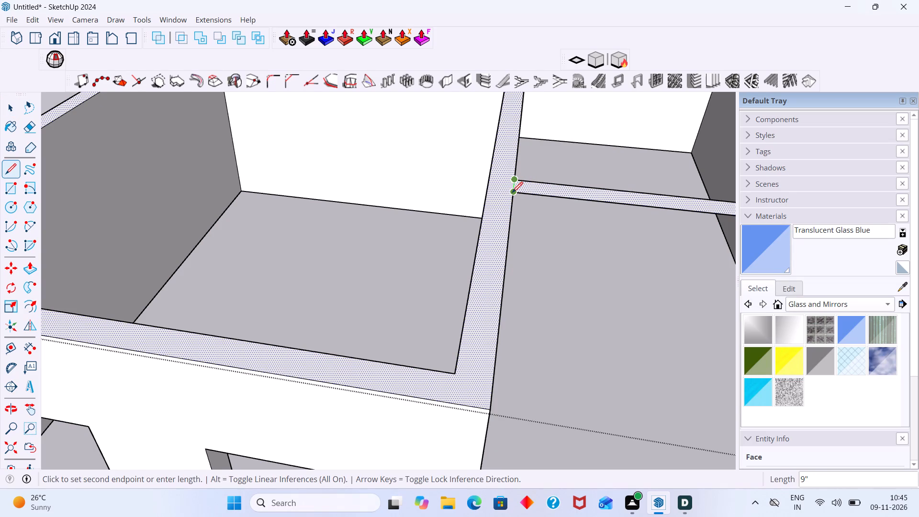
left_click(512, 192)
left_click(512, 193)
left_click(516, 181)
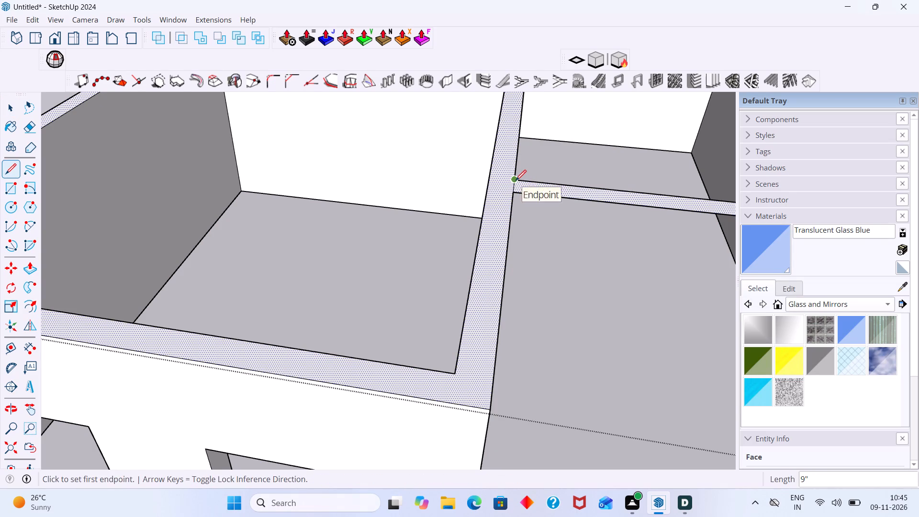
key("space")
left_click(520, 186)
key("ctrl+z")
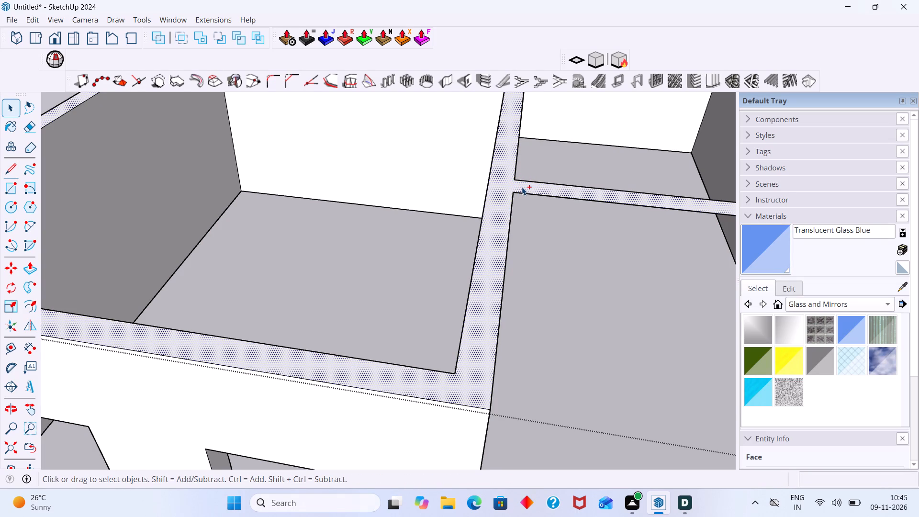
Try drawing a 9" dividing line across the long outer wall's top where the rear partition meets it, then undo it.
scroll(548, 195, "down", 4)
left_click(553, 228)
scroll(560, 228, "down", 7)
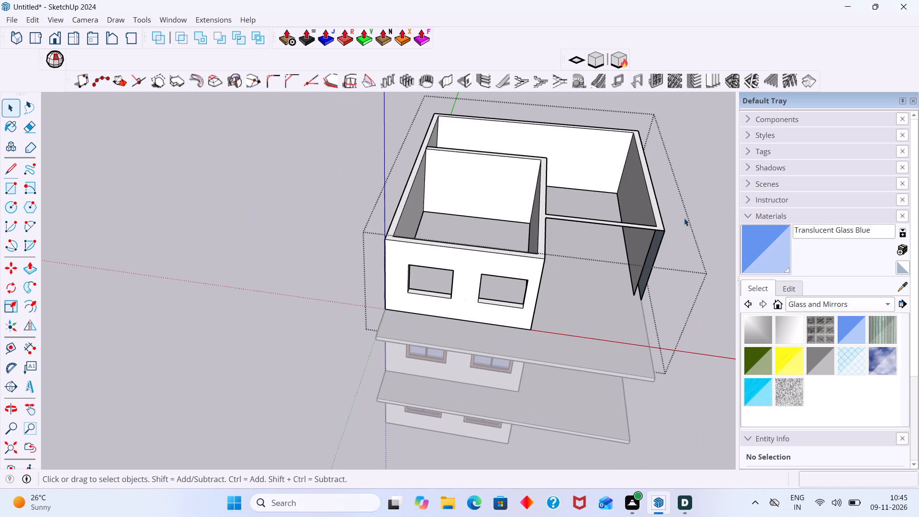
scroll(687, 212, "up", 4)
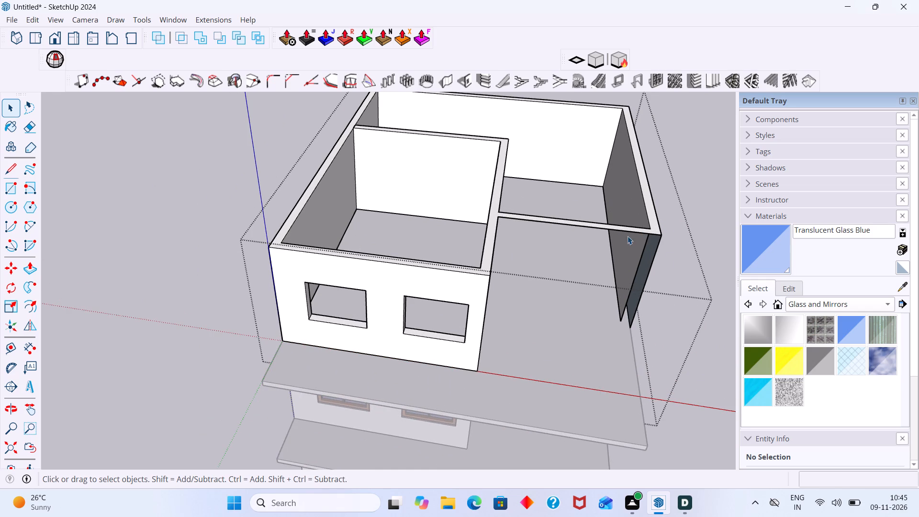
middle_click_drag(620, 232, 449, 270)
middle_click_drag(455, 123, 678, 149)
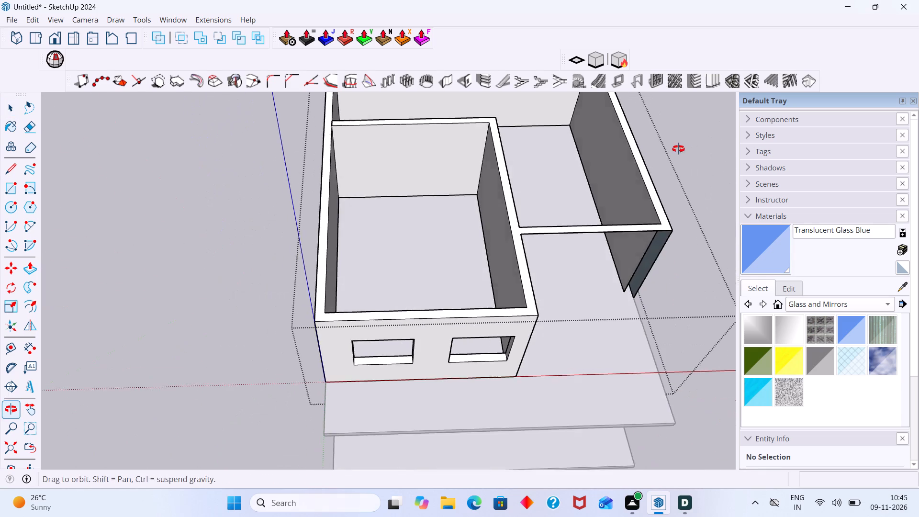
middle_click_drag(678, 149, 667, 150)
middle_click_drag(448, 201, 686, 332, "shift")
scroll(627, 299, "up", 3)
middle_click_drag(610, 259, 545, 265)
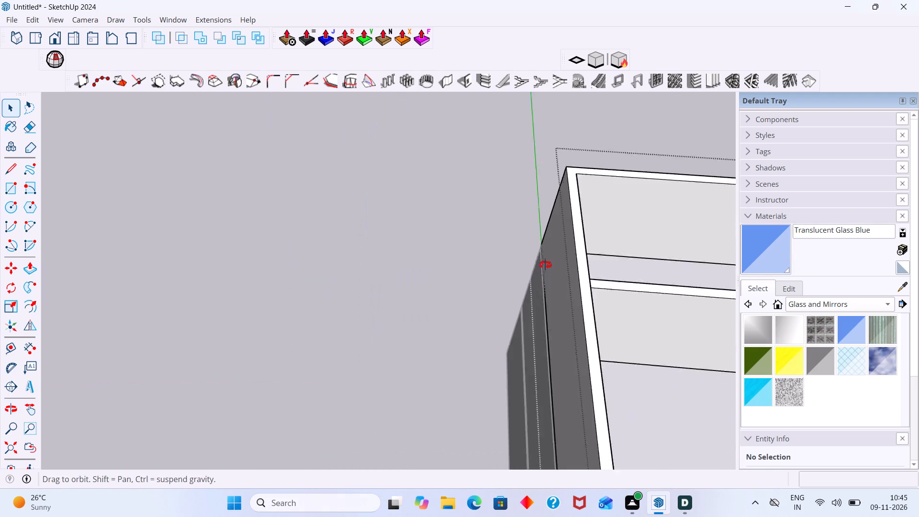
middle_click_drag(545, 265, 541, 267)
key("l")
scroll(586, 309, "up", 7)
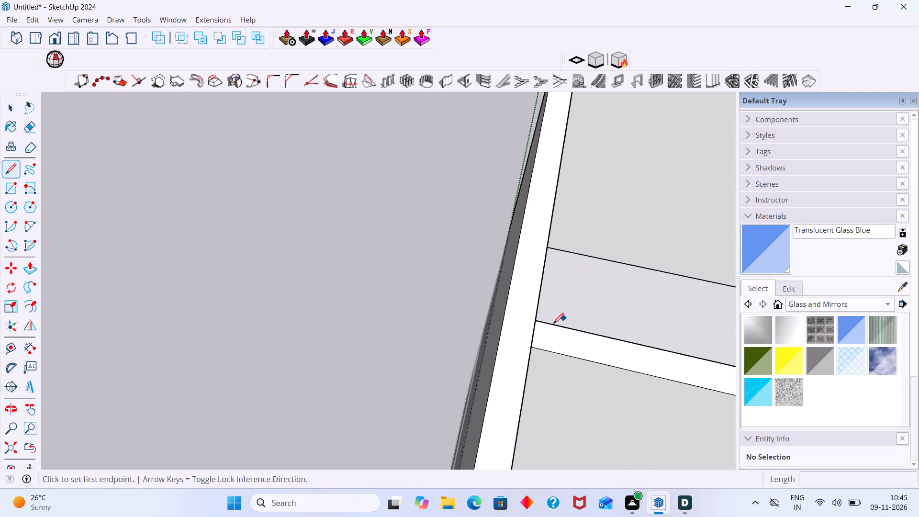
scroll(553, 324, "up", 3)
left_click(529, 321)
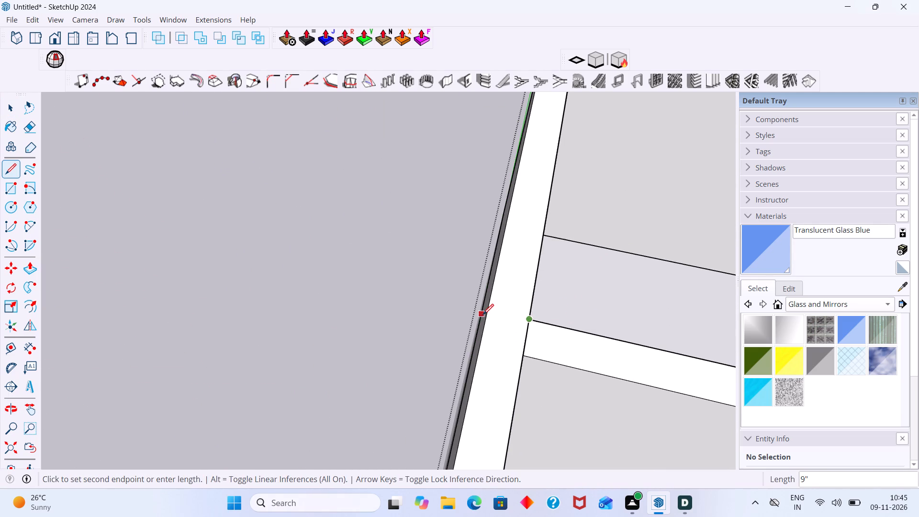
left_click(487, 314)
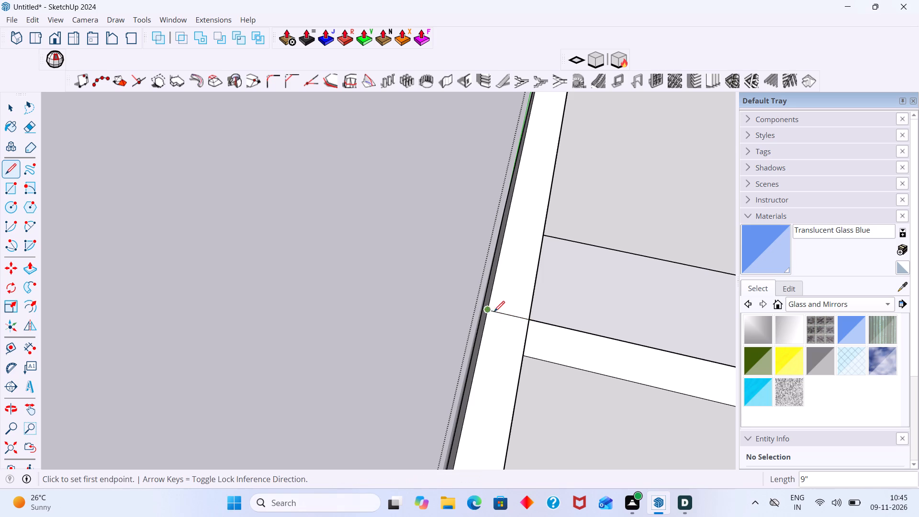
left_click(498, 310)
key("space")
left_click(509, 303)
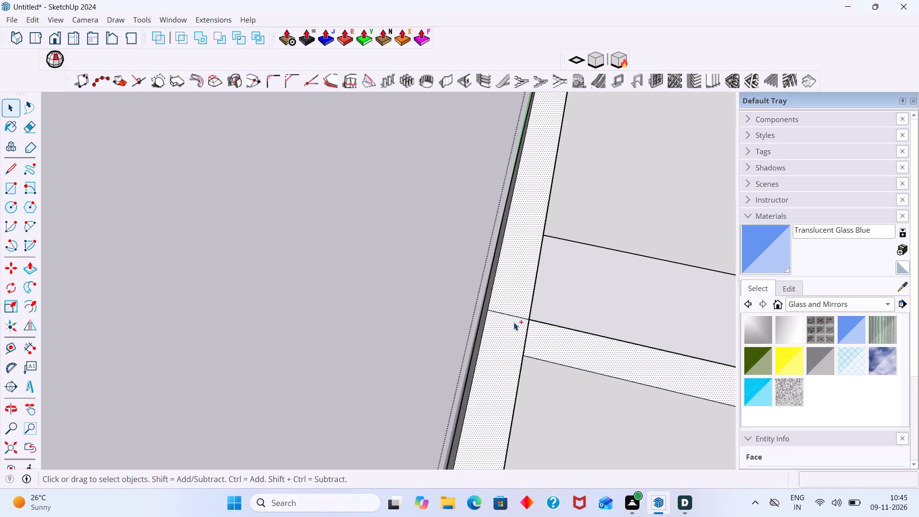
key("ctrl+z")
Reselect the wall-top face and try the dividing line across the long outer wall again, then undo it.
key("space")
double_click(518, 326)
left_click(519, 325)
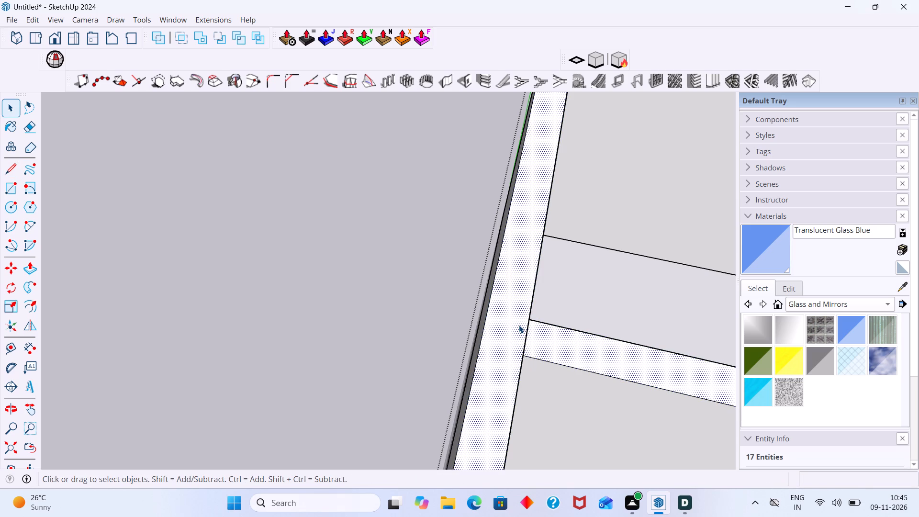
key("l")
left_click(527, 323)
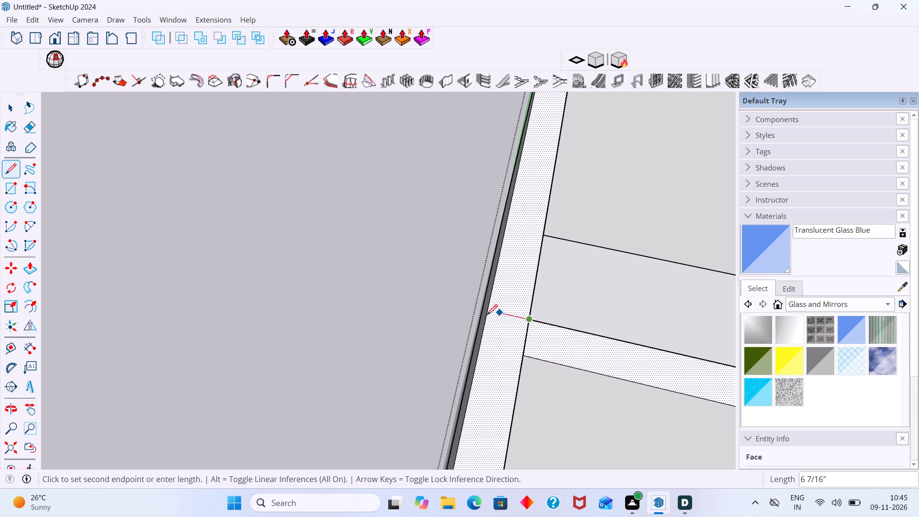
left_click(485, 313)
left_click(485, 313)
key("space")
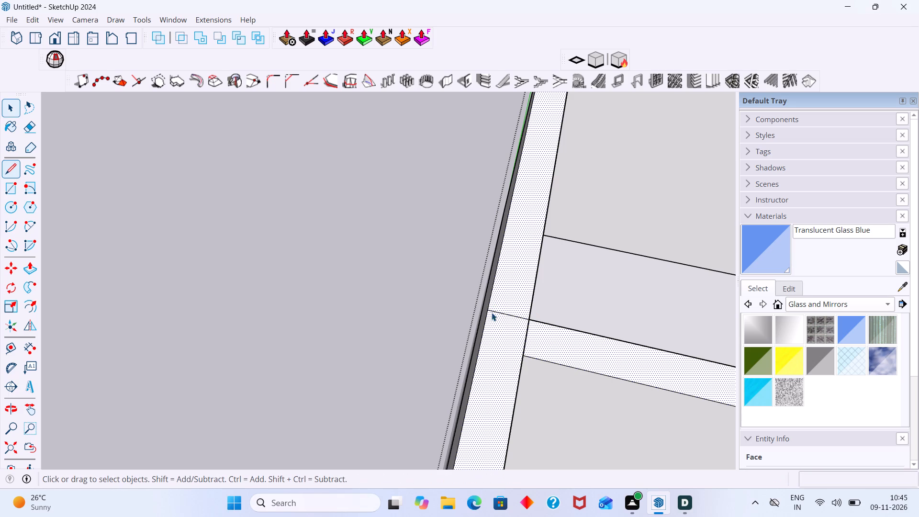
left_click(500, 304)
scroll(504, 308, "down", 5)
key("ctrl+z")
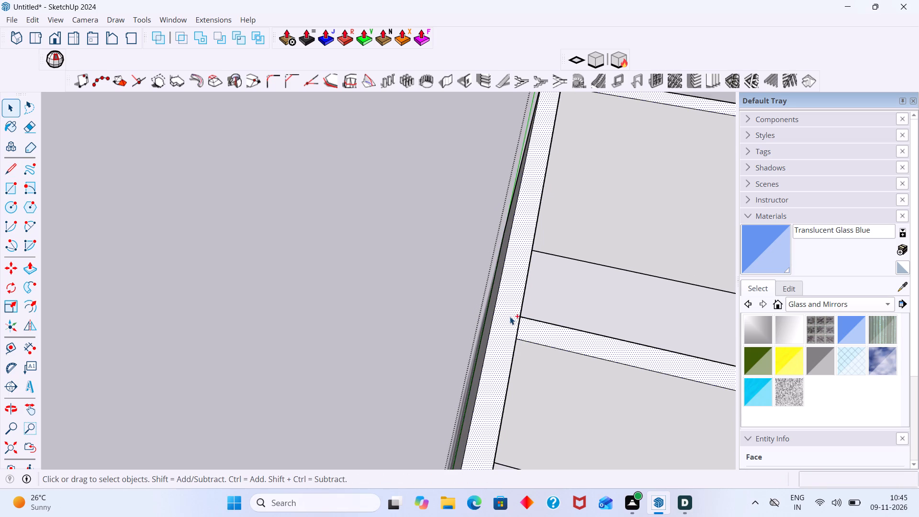
In the third-storey wall group, delete the outer side wall's end edge beside the former doorway wall, its remaining face and leftover base edge.
scroll(523, 319, "down", 10)
left_click(581, 172)
middle_click_drag(566, 201, 733, 283)
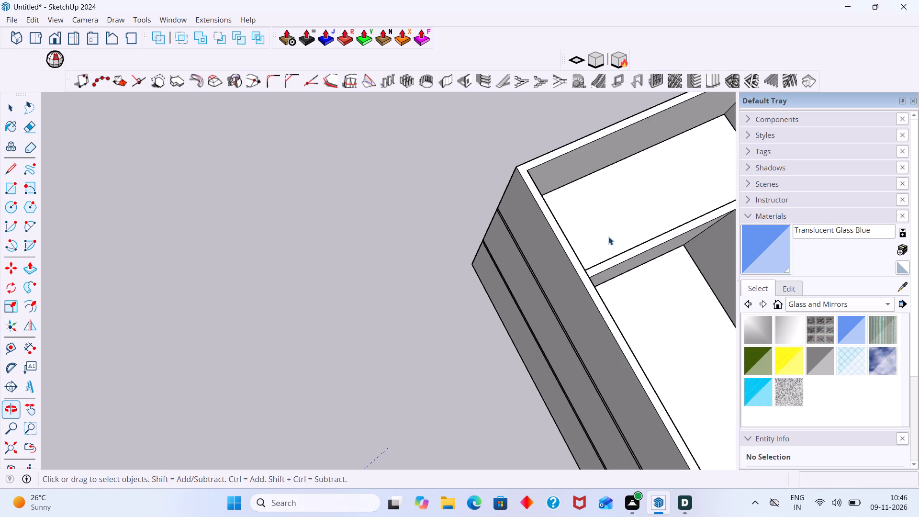
scroll(543, 188, "up", 3)
scroll(571, 209, "down", 12)
middle_click_drag(619, 314, 577, 233)
middle_click_drag(691, 288, 655, 268)
middle_click_drag(672, 307, 439, 290)
middle_click_drag(530, 309, 470, 302)
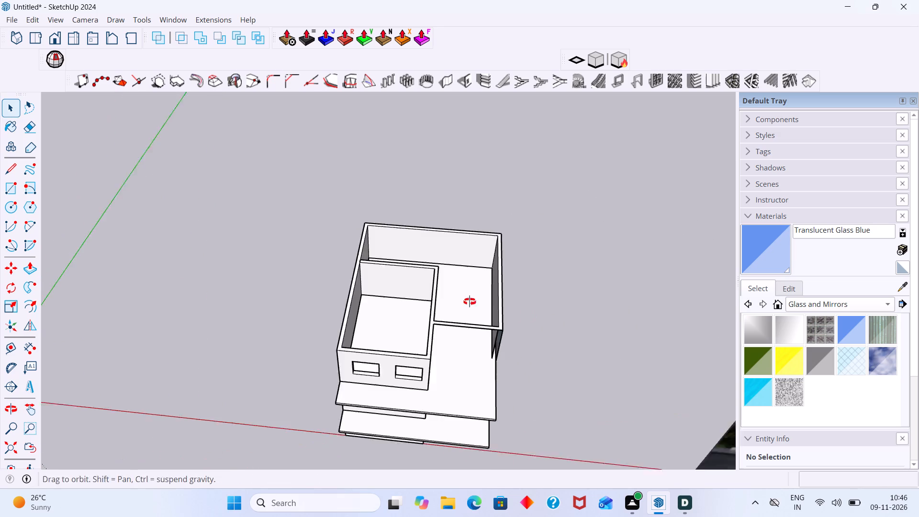
middle_click_drag(470, 302, 459, 314)
scroll(479, 351, "up", 3)
middle_click_drag(499, 356, 425, 317)
scroll(454, 364, "up", 3)
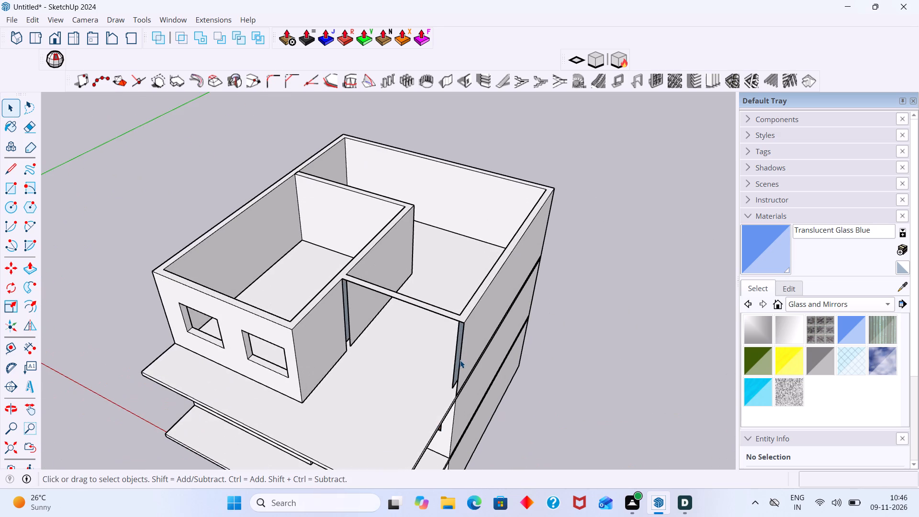
left_click(460, 360)
triple_click(460, 360)
triple_click(460, 360)
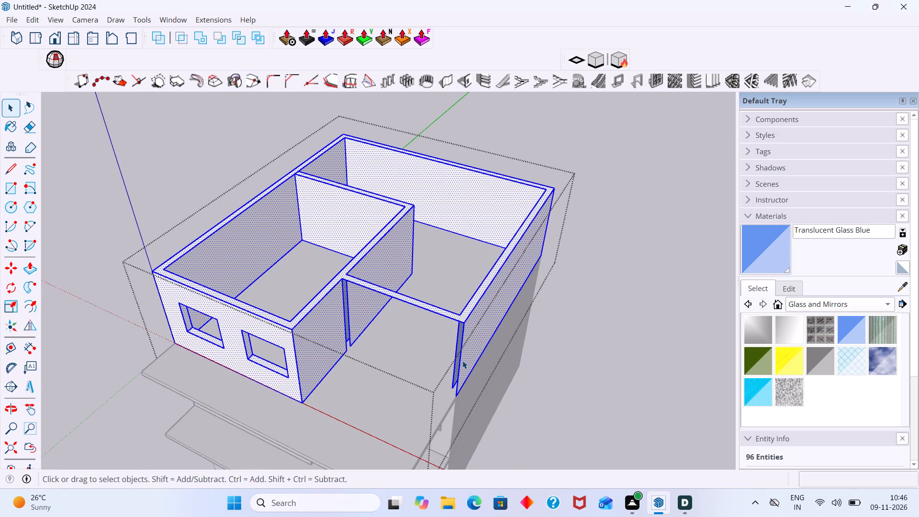
double_click(462, 360)
left_click(460, 361)
scroll(458, 361, "up", 2)
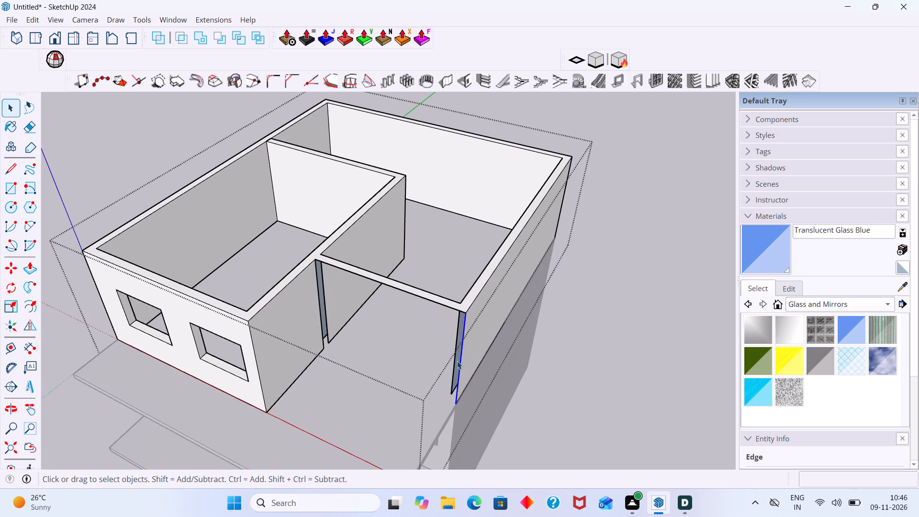
key("Delete")
left_click(454, 357)
key("Delete")
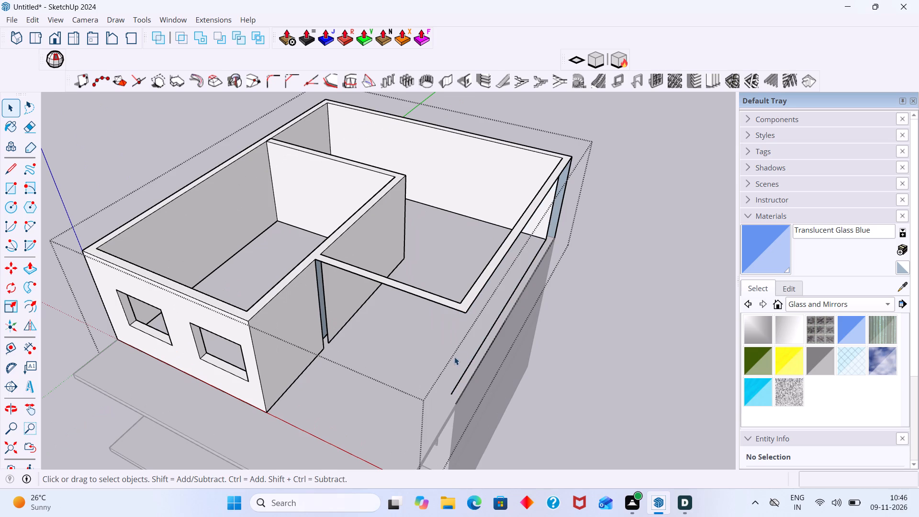
left_click(466, 368)
key("Delete")
Delete the rear outer wall's vertical corner edge and its remaining inner face, keeping the wall-top outline.
middle_click_drag(573, 201, 524, 204)
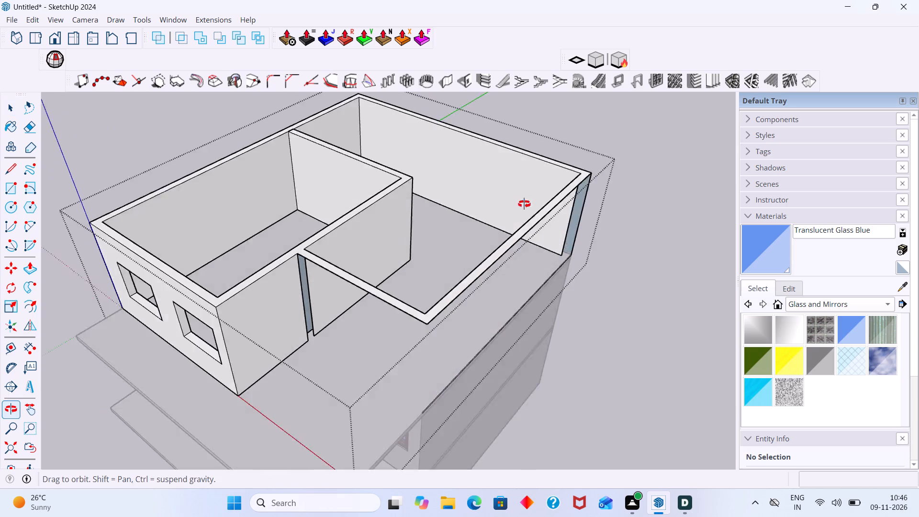
middle_click_drag(524, 204, 379, 211)
middle_click_drag(709, 239, 621, 262)
scroll(616, 348, "up", 2)
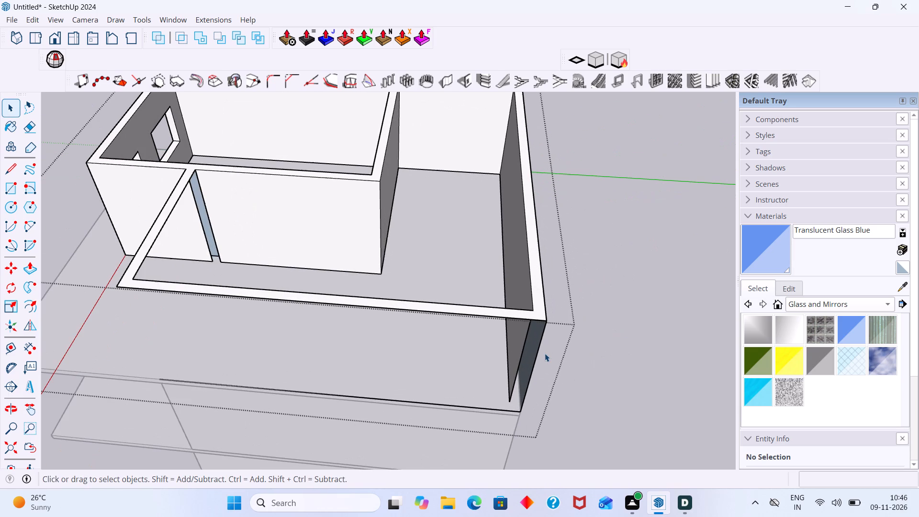
left_click(536, 360)
key("Delete")
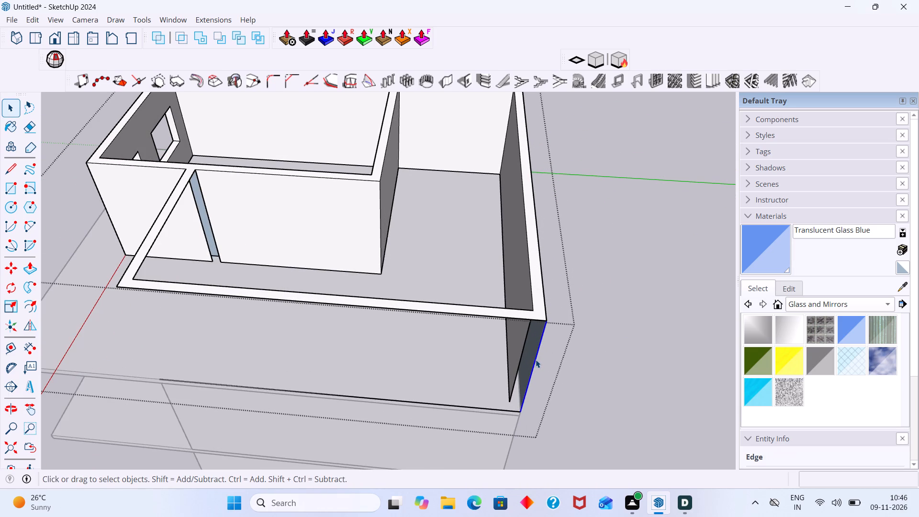
left_click(521, 359)
key("Delete")
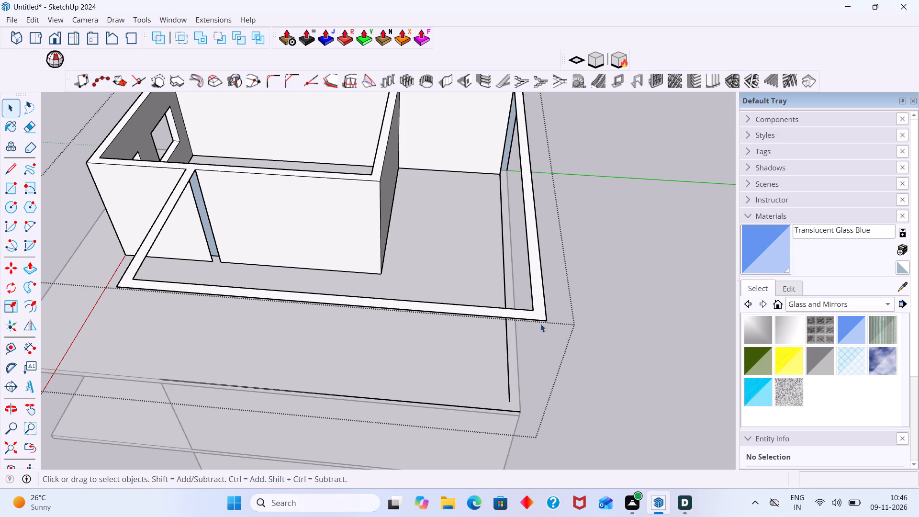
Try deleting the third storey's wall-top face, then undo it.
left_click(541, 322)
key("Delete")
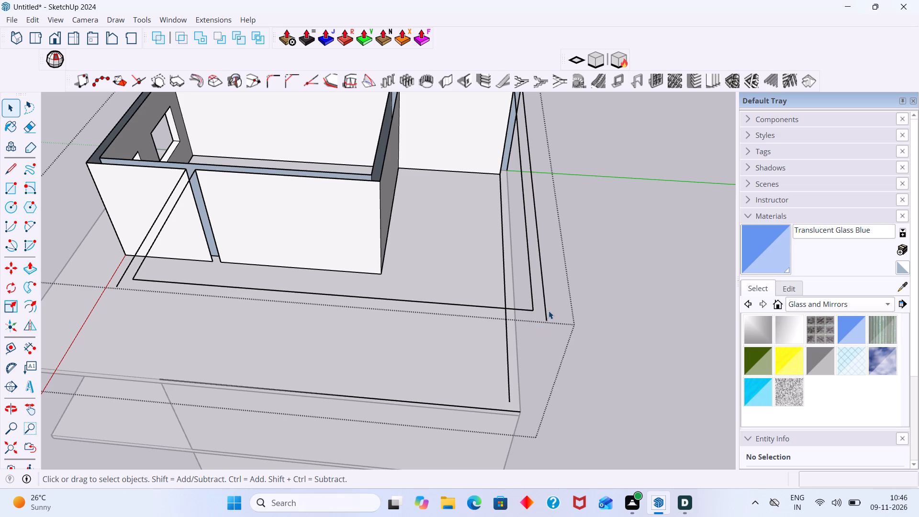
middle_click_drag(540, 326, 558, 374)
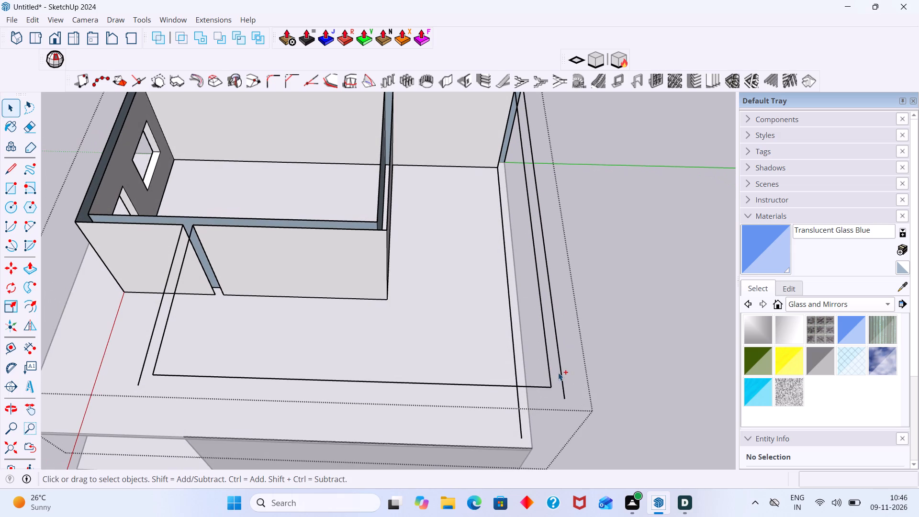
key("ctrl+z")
Delete the leftover base edge of the removed rear outer wall, then close the wall group.
middle_click_drag(515, 364, 605, 285)
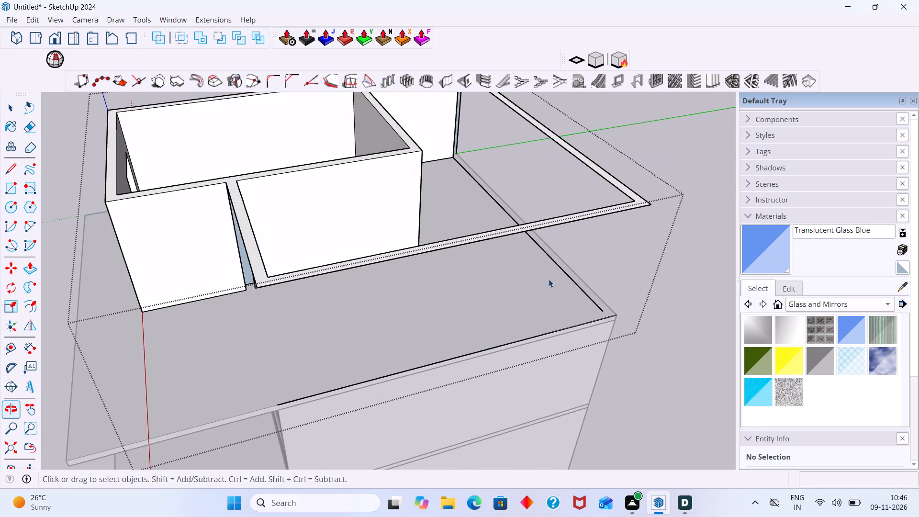
middle_click_drag(557, 274, 418, 290)
left_click(516, 348)
left_click(520, 348)
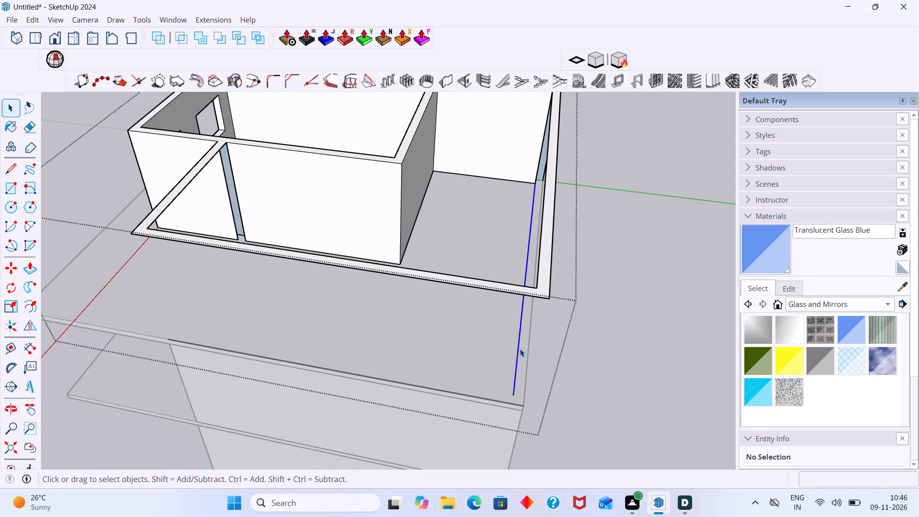
key("Delete")
scroll(527, 337, "down", 5)
left_click(639, 224)
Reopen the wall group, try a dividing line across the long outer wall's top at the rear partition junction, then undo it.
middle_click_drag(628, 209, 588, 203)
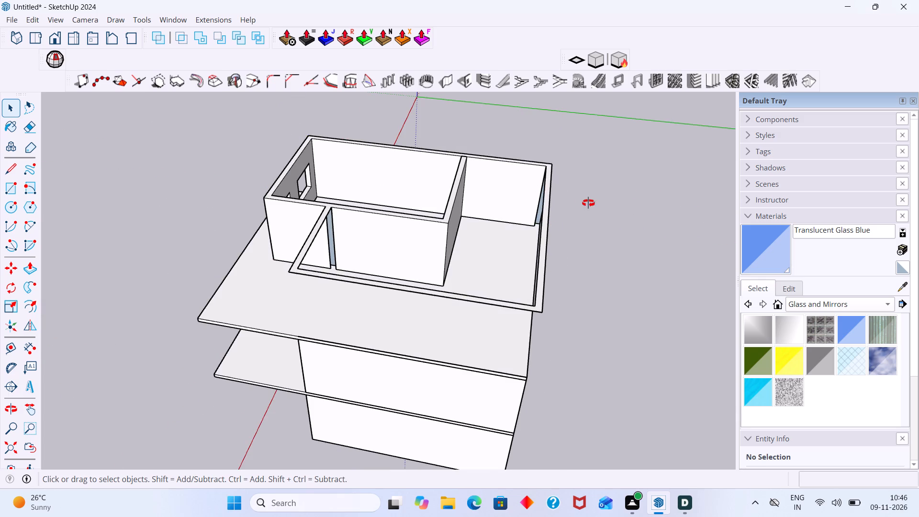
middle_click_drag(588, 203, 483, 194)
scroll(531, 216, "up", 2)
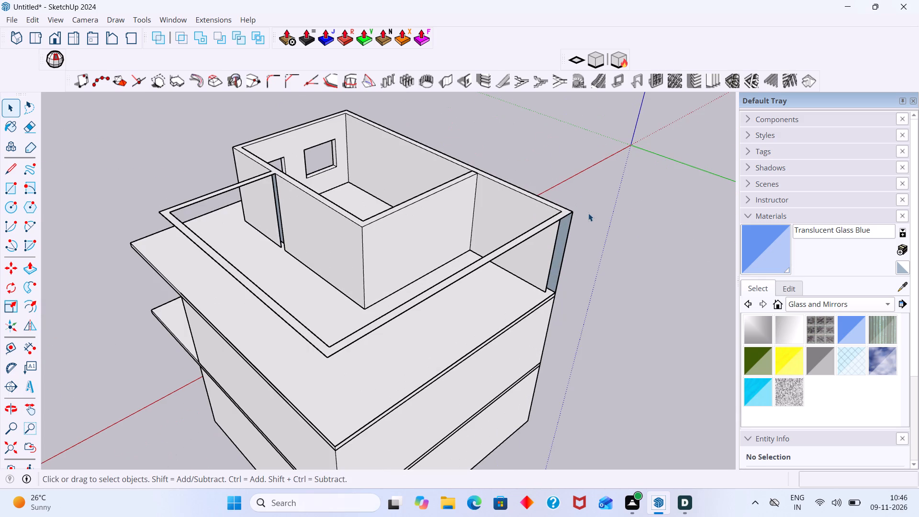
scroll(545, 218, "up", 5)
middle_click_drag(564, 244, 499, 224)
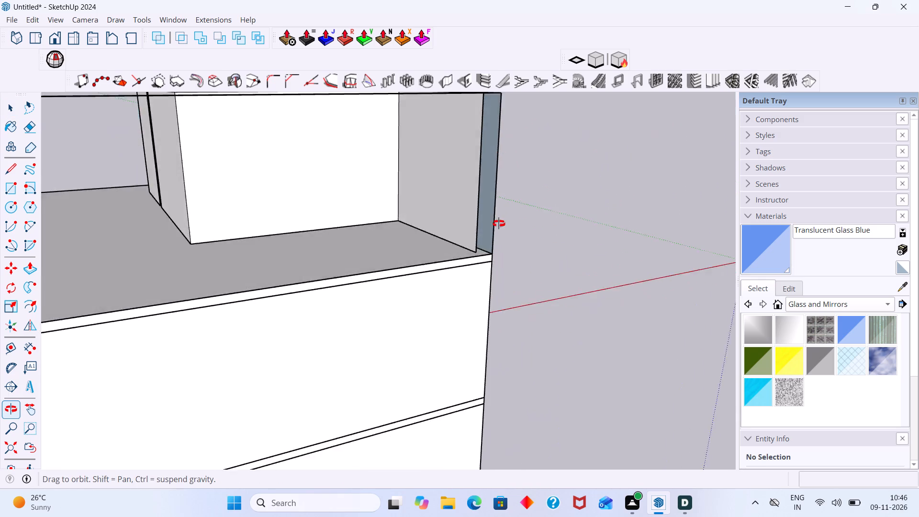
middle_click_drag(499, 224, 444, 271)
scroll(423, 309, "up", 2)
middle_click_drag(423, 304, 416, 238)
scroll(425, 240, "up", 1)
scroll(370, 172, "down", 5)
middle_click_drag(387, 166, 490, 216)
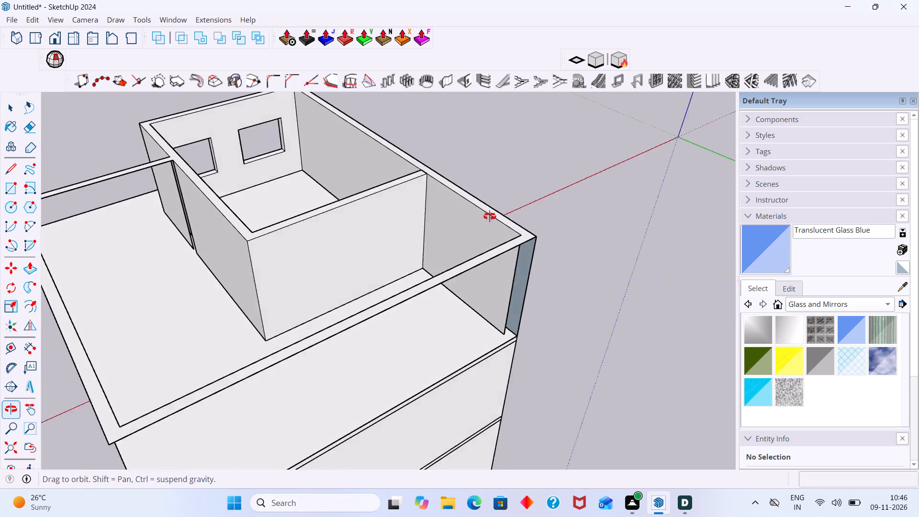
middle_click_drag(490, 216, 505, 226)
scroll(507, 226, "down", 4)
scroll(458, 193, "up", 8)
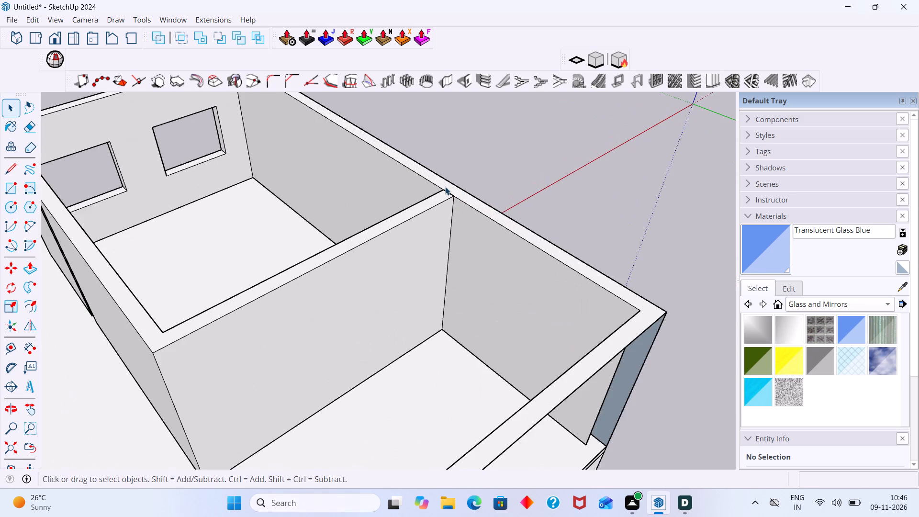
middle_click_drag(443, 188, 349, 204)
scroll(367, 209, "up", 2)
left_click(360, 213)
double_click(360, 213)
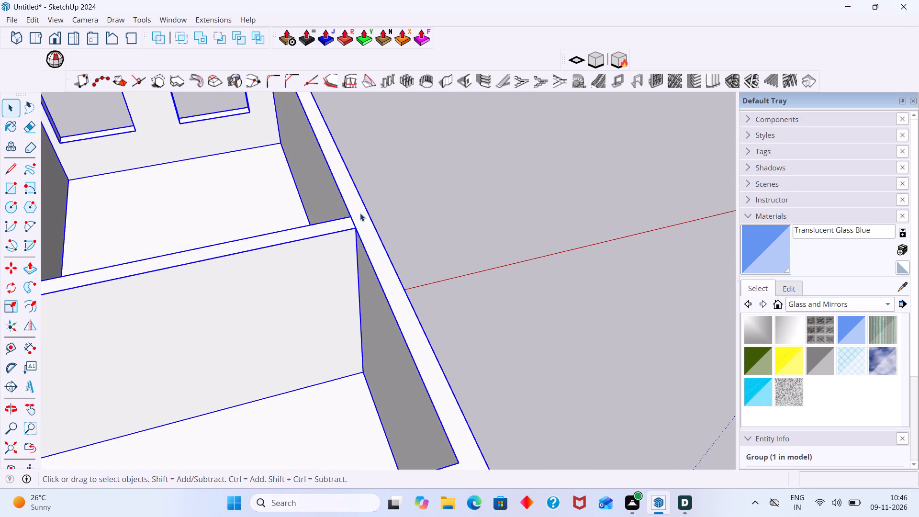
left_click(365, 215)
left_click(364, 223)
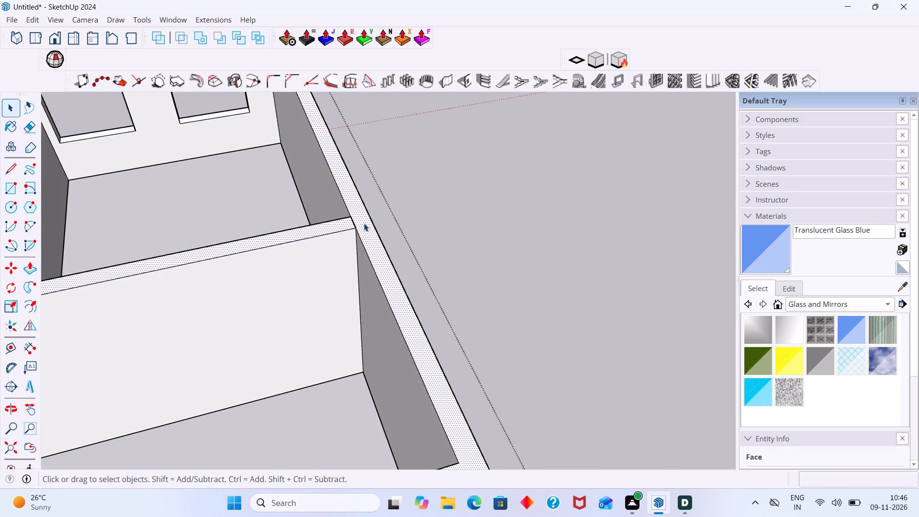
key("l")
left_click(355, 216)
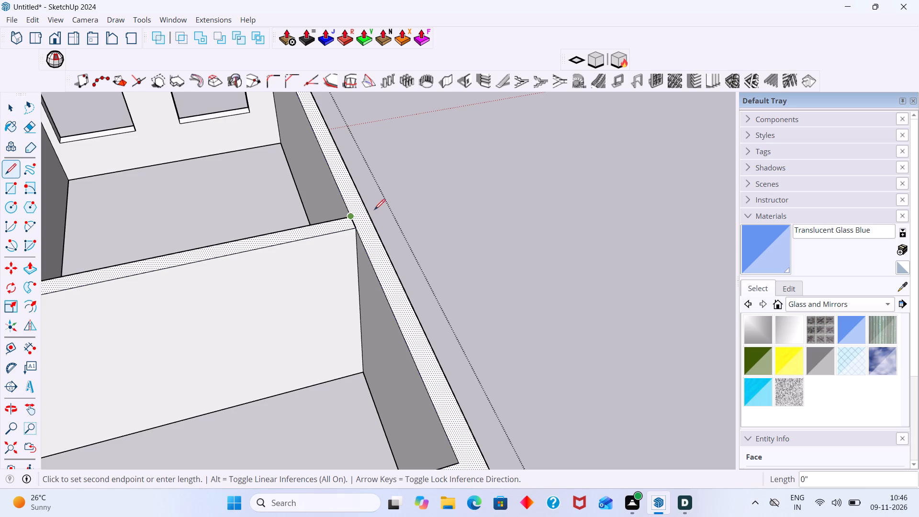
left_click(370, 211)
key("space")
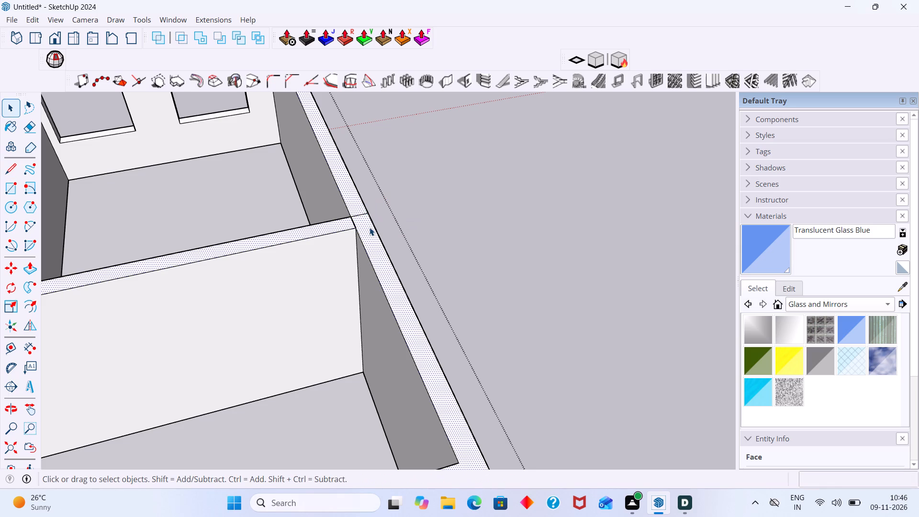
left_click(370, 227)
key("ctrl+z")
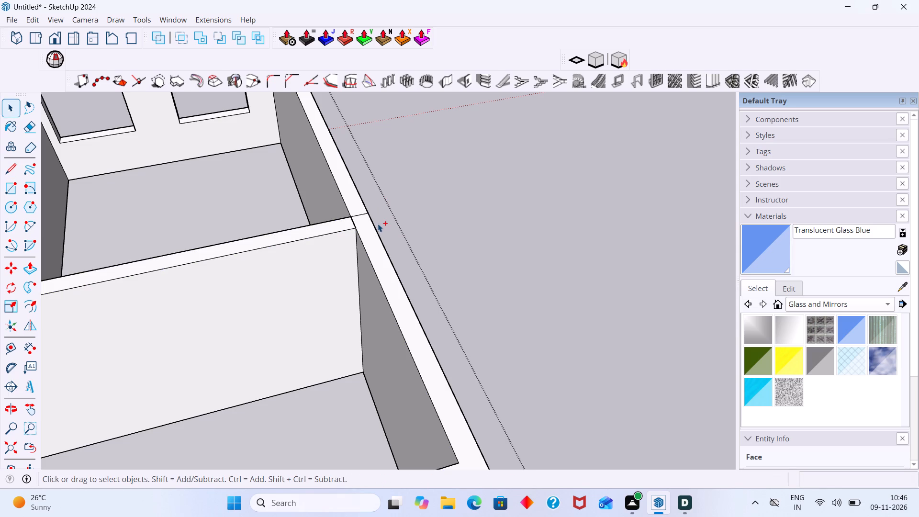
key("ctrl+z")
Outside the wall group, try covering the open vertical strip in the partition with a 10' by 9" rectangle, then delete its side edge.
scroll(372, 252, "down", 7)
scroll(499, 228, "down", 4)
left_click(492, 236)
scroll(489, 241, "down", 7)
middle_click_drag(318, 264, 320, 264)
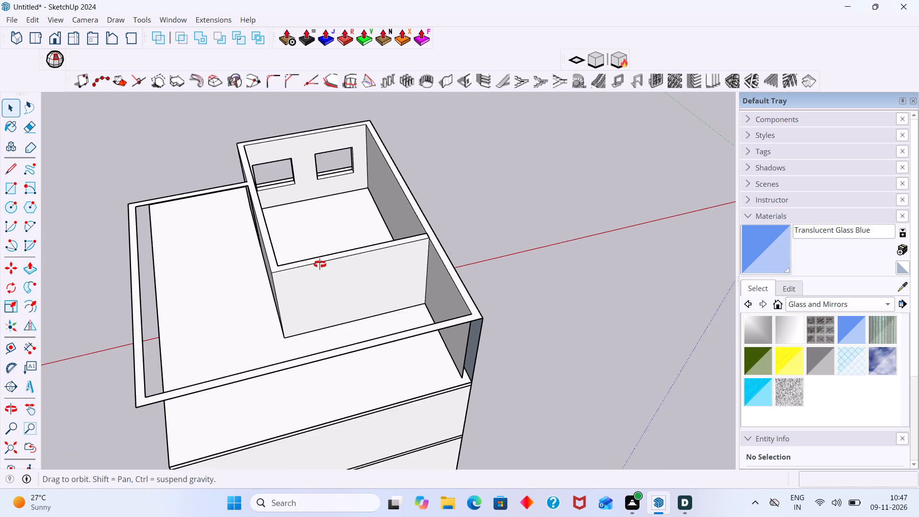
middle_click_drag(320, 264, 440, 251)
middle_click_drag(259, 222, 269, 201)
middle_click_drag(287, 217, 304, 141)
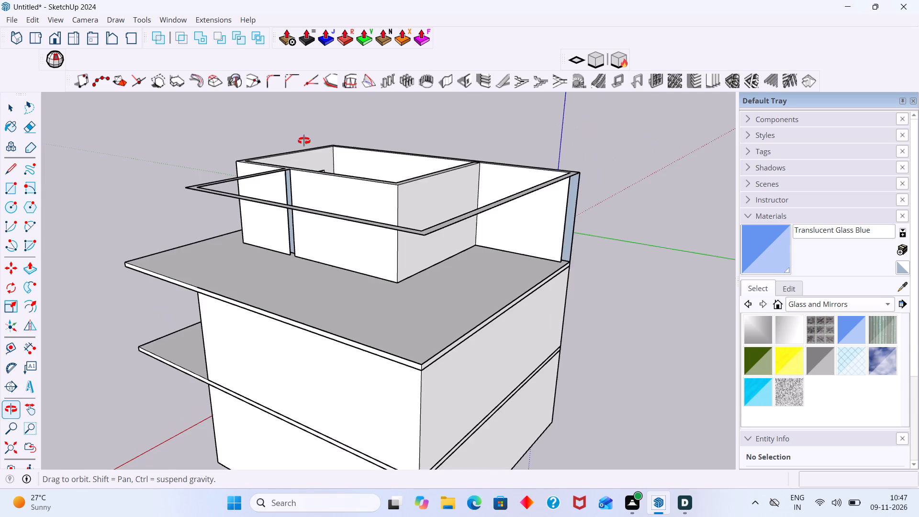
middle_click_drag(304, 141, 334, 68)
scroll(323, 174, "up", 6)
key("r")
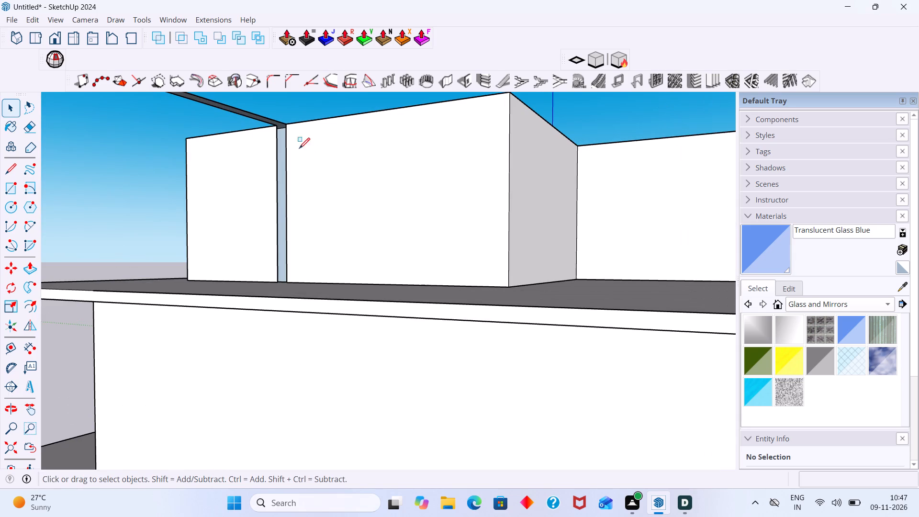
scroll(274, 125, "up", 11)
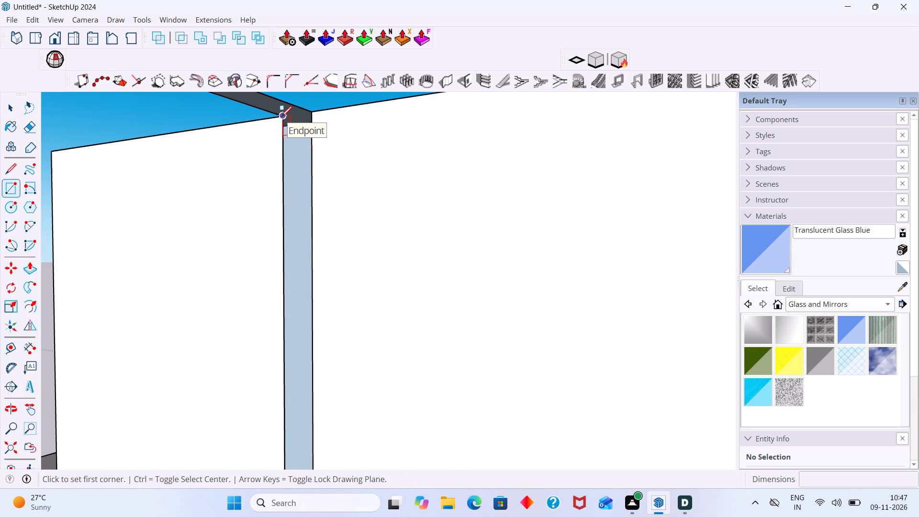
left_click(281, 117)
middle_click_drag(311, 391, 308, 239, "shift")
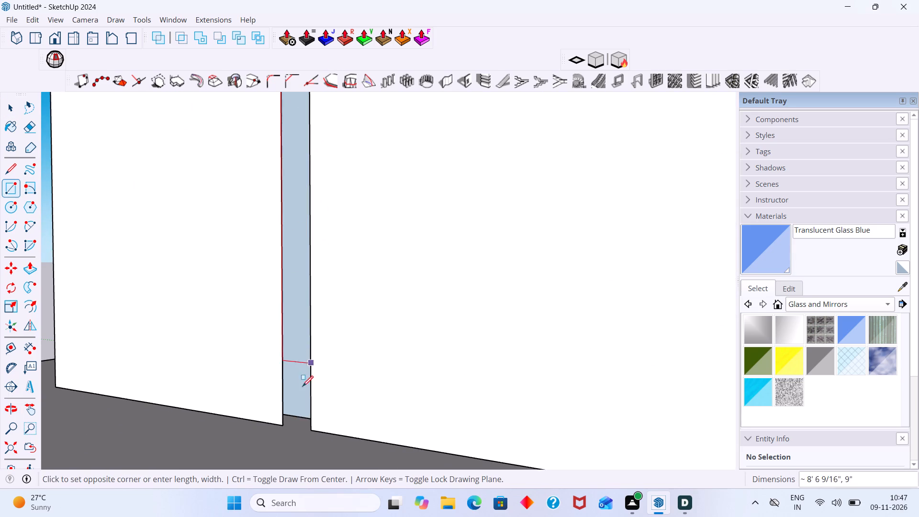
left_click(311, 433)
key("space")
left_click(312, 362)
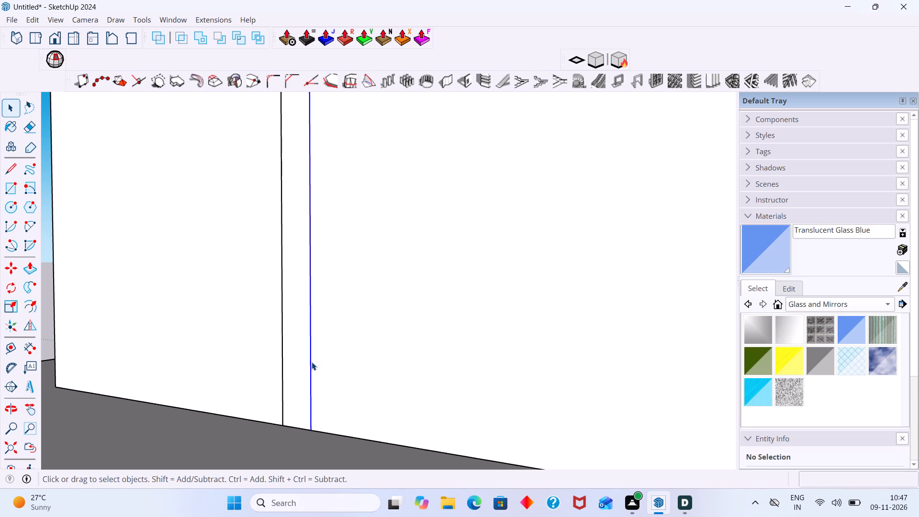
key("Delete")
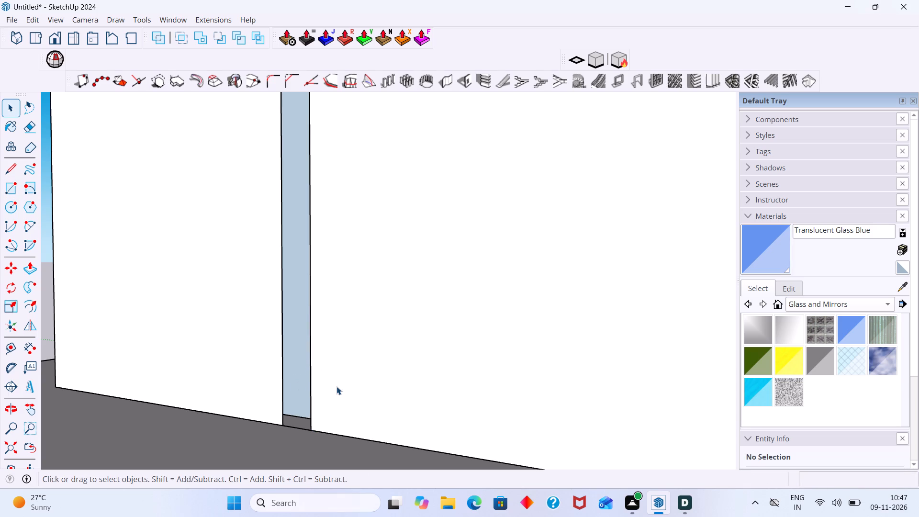
Inside the wall group, draw a rectangle over the open vertical strip in the partition, from its top corner to its base.
double_click(336, 386)
left_click(345, 386)
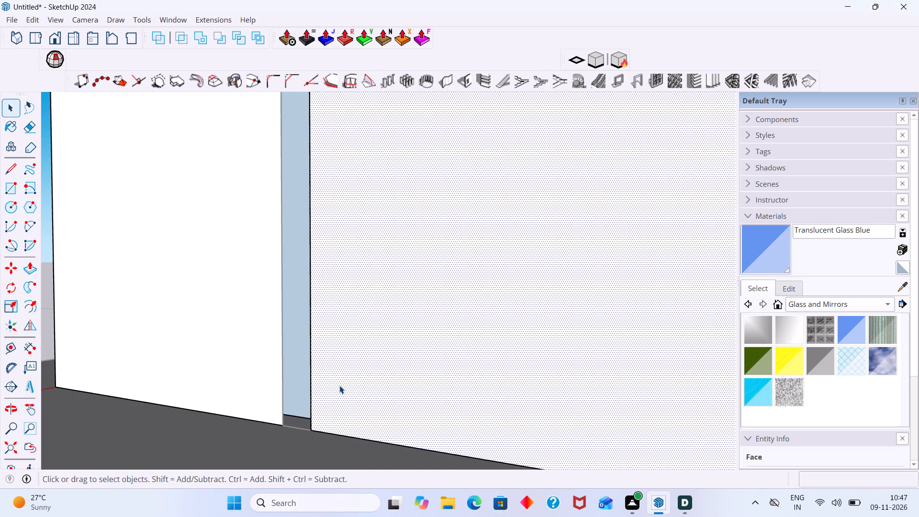
left_click(338, 385)
key("r")
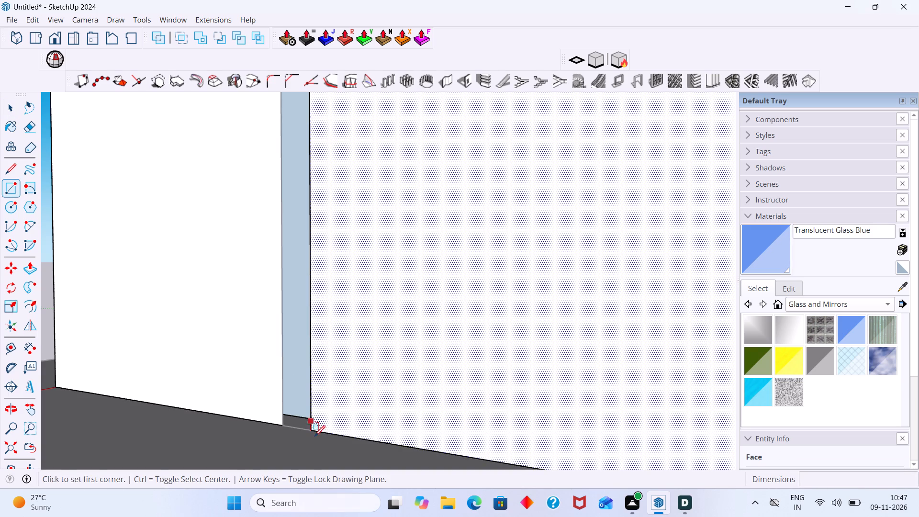
scroll(303, 397, "down", 5)
middle_click_drag(306, 388, 310, 418, "shift")
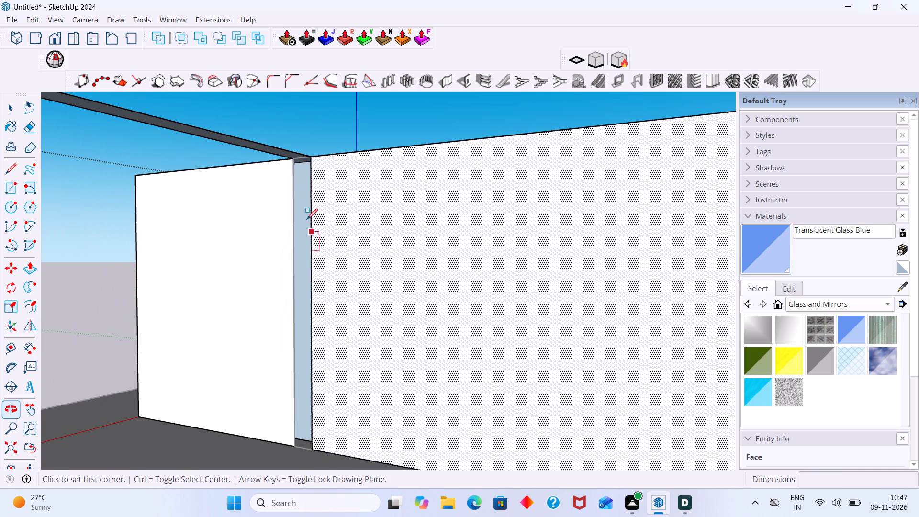
left_click(291, 159)
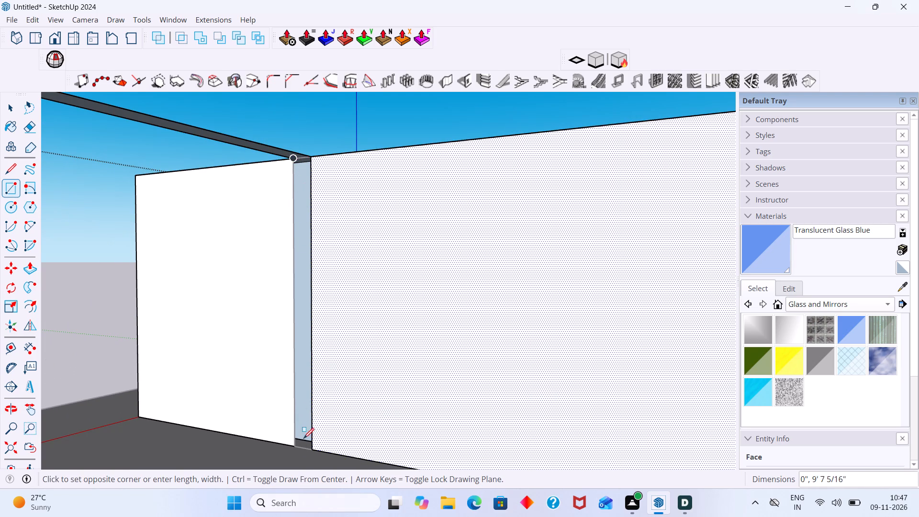
left_click(311, 450)
key("space")
left_click(380, 395)
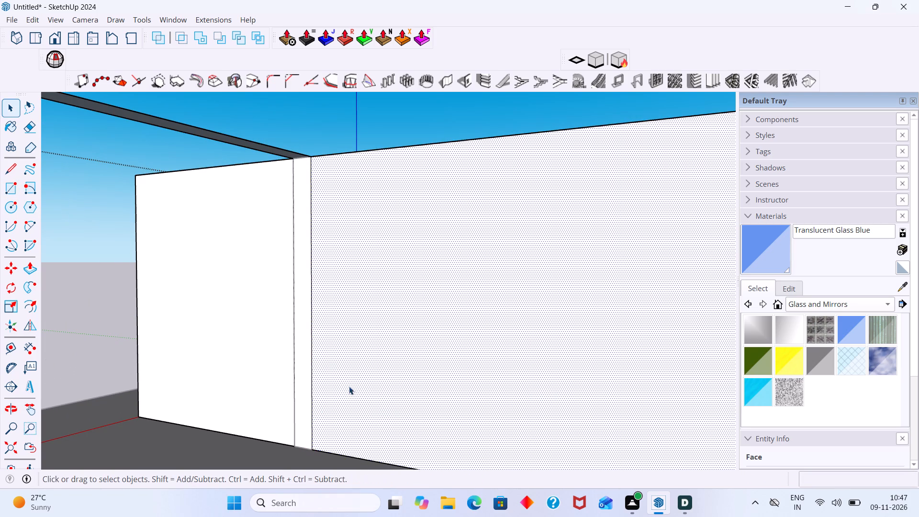
Delete the vertical side edges of the patched strip in the partition, then close the wall group.
scroll(344, 380, "down", 5)
left_click(153, 272)
middle_click_drag(336, 311, 336, 344)
scroll(325, 330, "up", 1)
left_click(323, 291)
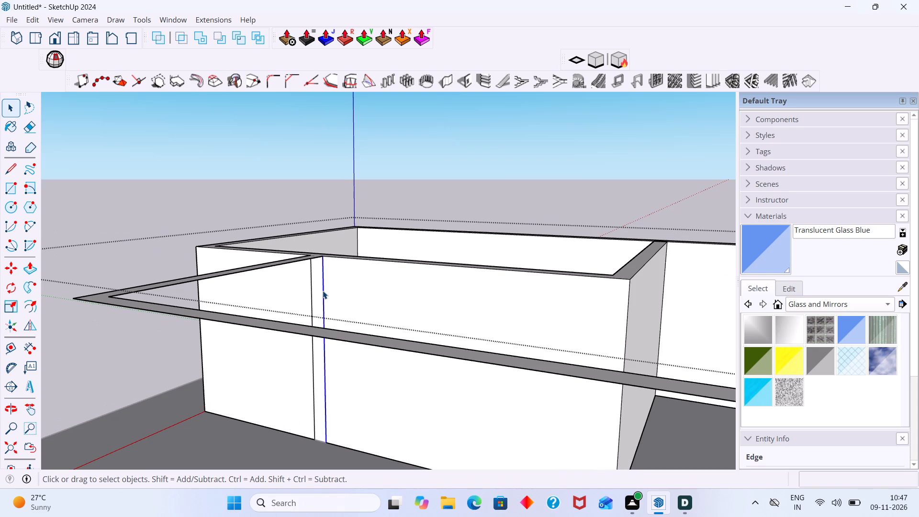
key("Delete")
left_click(311, 296)
key("Delete")
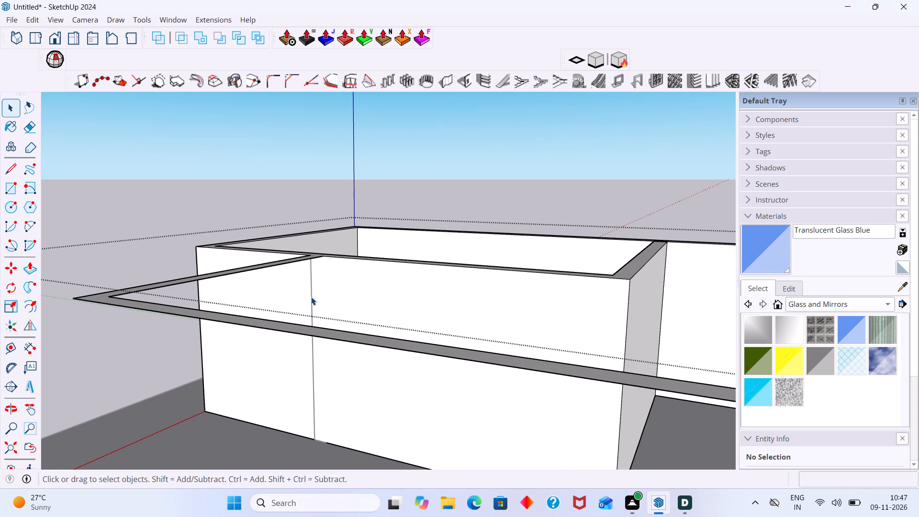
left_click(311, 297)
left_click(263, 195)
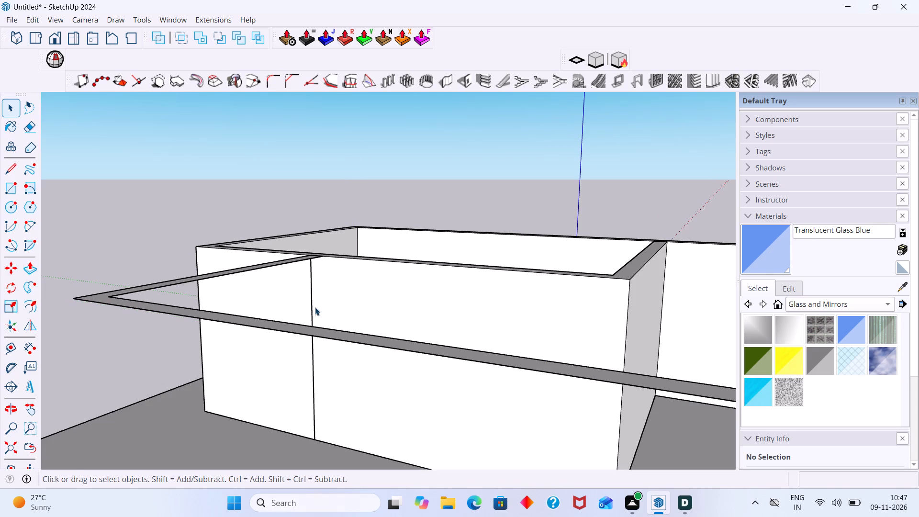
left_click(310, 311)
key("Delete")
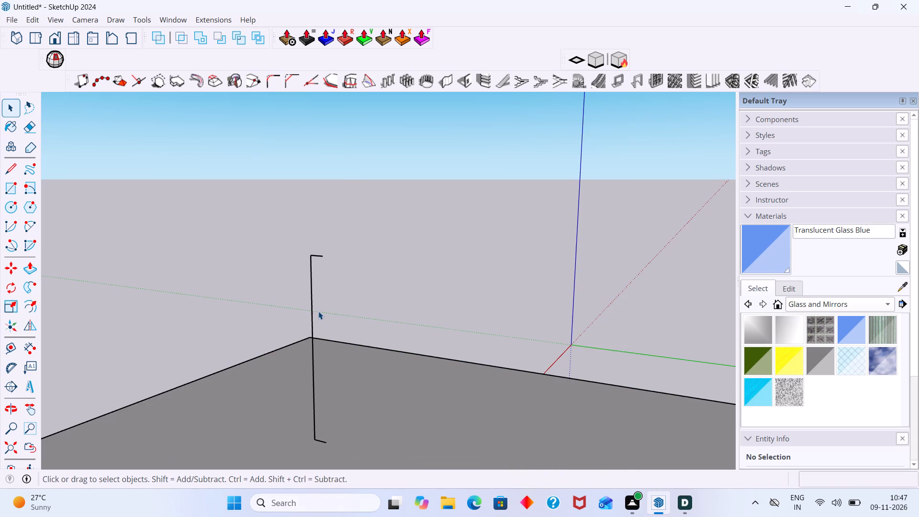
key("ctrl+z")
Delete the leftover vertical edge of the earlier strip rectangle outside the wall group.
left_click(312, 313)
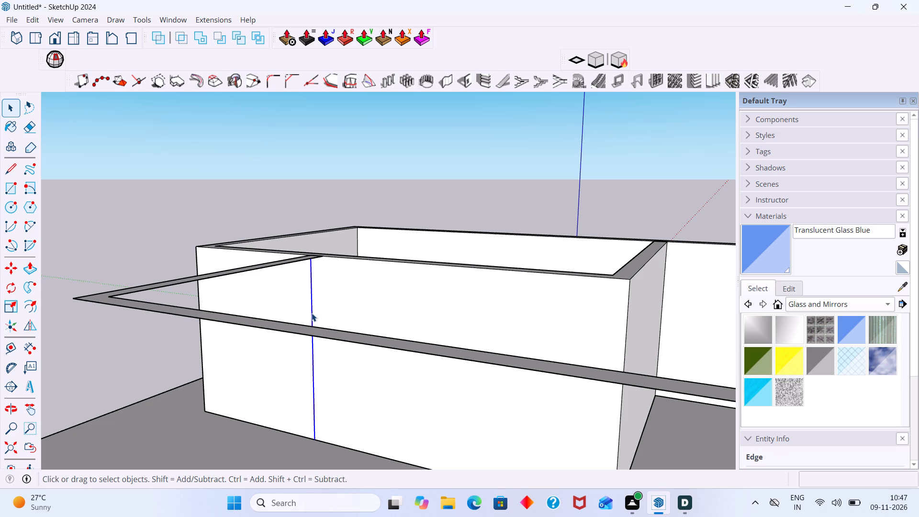
key("Delete")
Delete the leftover short edge at the wall-top junction outside the wall group.
scroll(311, 314, "down", 3)
left_click(274, 209)
middle_click_drag(308, 288, 333, 364)
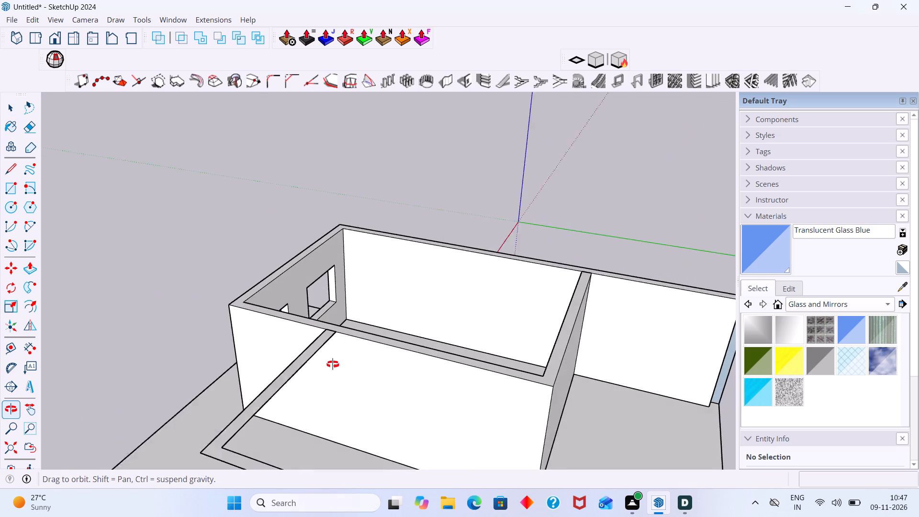
middle_click_drag(333, 364, 342, 353)
scroll(342, 332, "up", 1)
left_click(327, 332)
triple_click(330, 339)
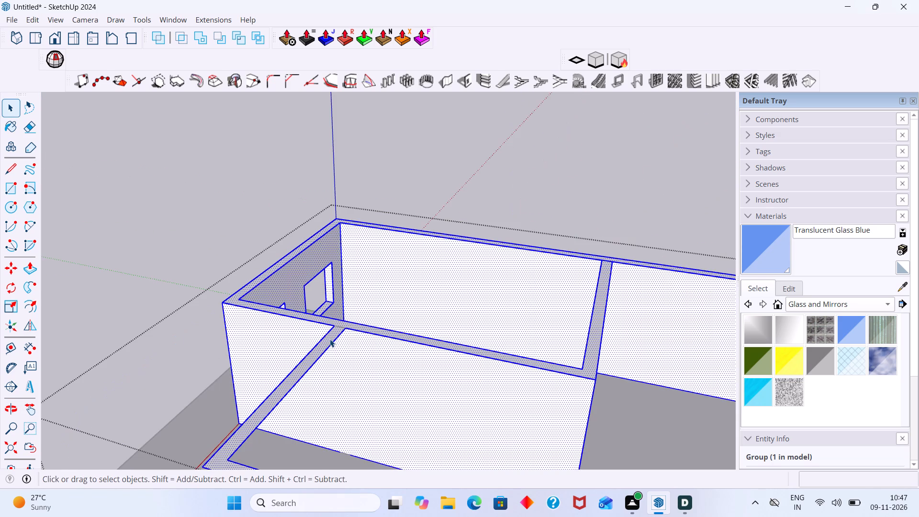
scroll(329, 340, "up", 3)
left_click(330, 338)
scroll(332, 338, "up", 1)
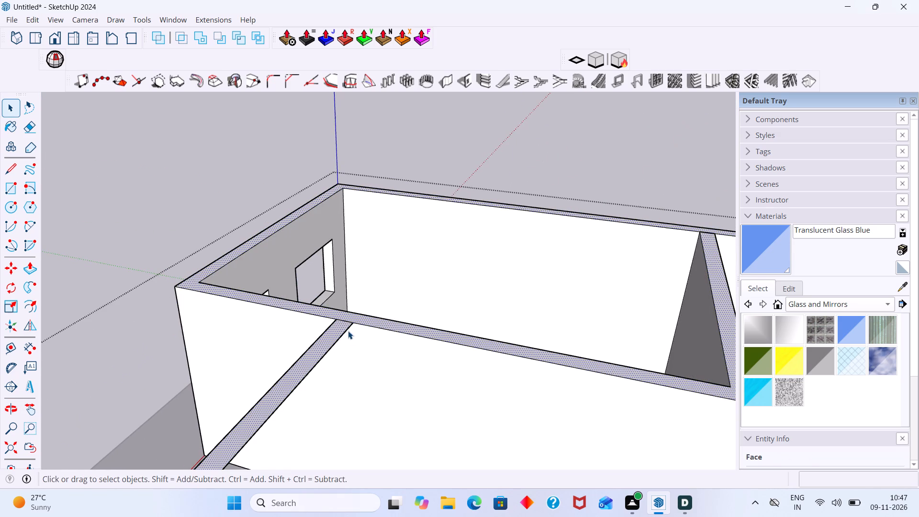
scroll(344, 323, "up", 2)
left_click(344, 320)
left_click(259, 177)
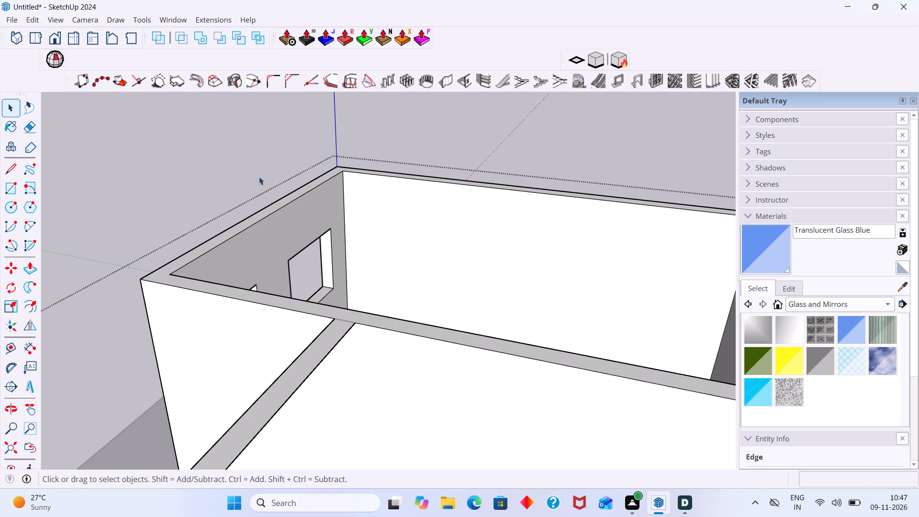
left_click(345, 320)
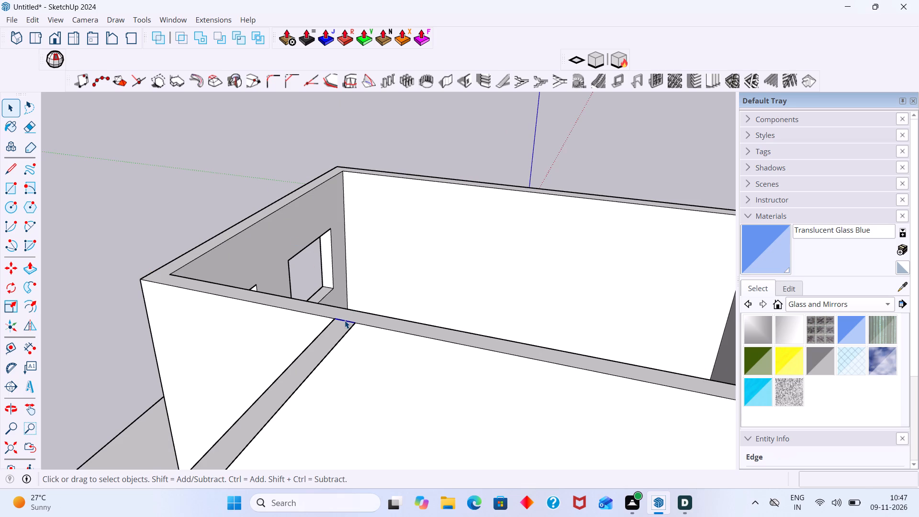
key("Delete")
Inside the wall group, delete the two long edges of the leftover wall-top strip running out from the partition, then close the group.
scroll(344, 322, "down", 2)
middle_click_drag(340, 335, 305, 385)
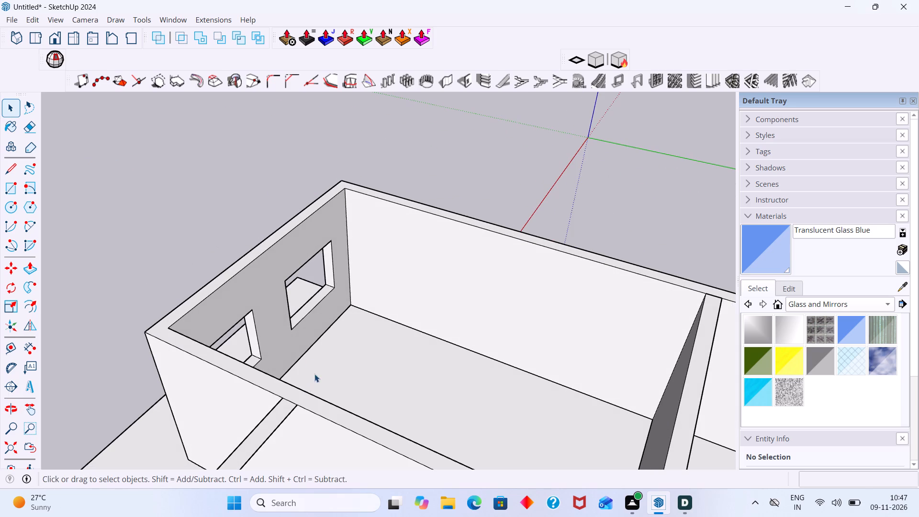
middle_click_drag(316, 381, 344, 275, "shift")
scroll(293, 305, "up", 2)
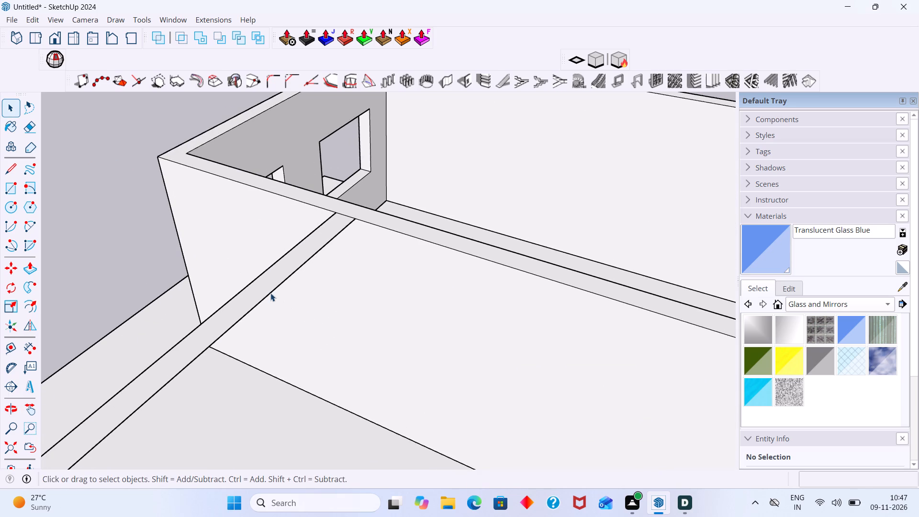
left_click(269, 294)
double_click(269, 294)
left_click(269, 294)
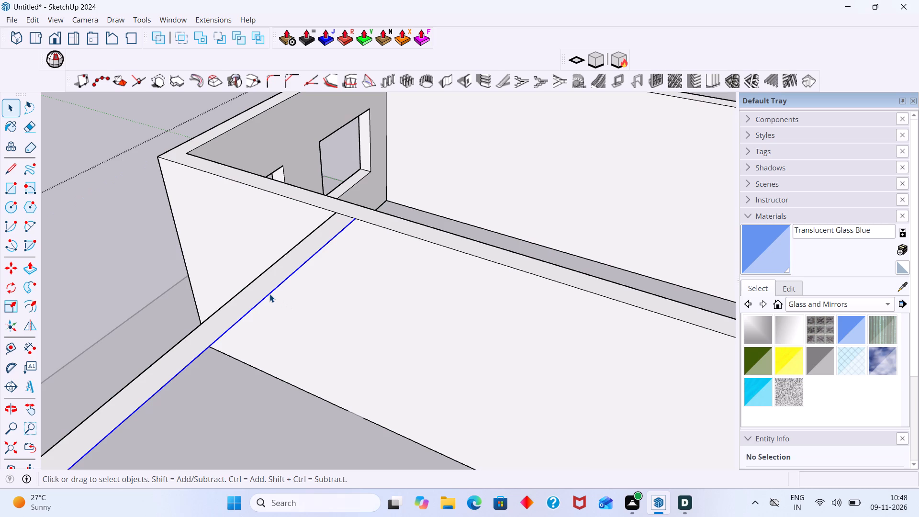
key("Delete")
left_click(257, 282)
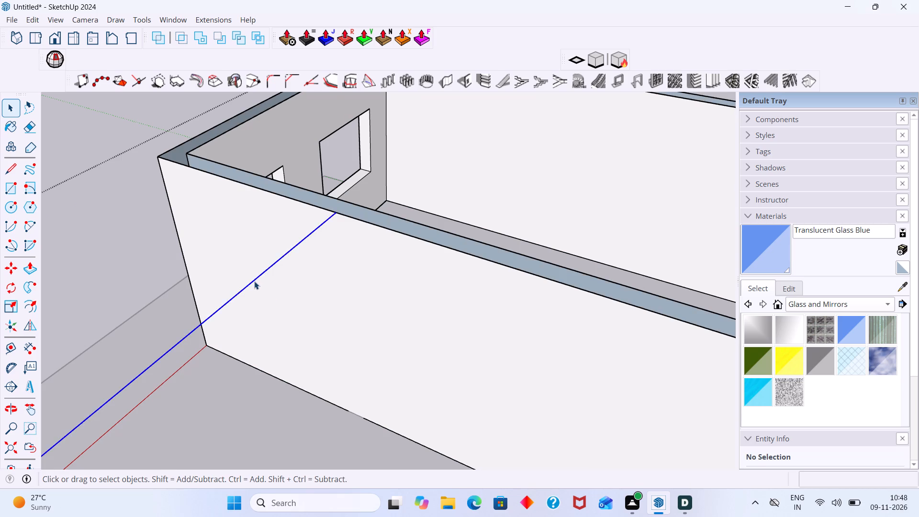
key("Delete")
scroll(296, 273, "down", 9)
left_click(589, 169)
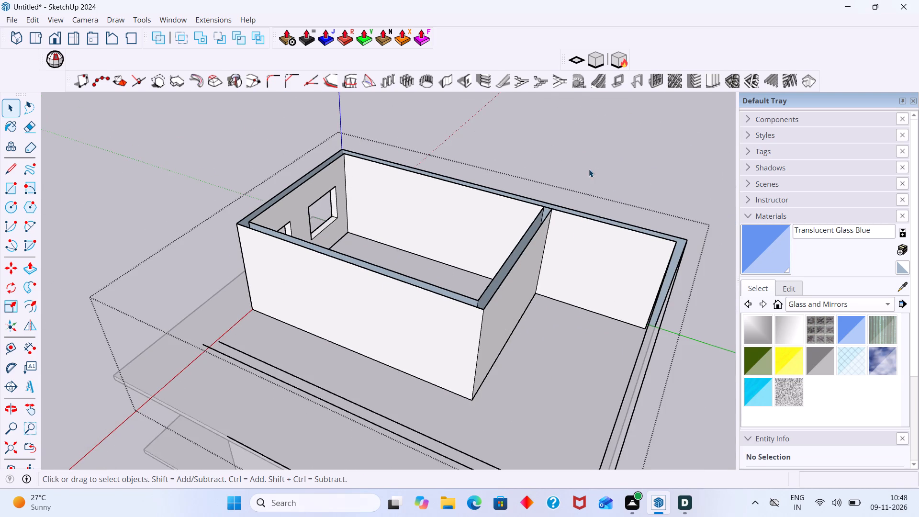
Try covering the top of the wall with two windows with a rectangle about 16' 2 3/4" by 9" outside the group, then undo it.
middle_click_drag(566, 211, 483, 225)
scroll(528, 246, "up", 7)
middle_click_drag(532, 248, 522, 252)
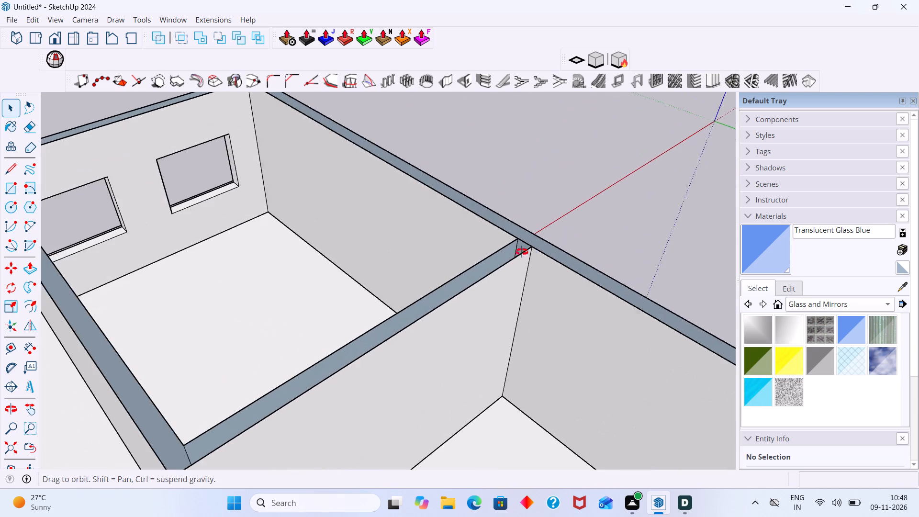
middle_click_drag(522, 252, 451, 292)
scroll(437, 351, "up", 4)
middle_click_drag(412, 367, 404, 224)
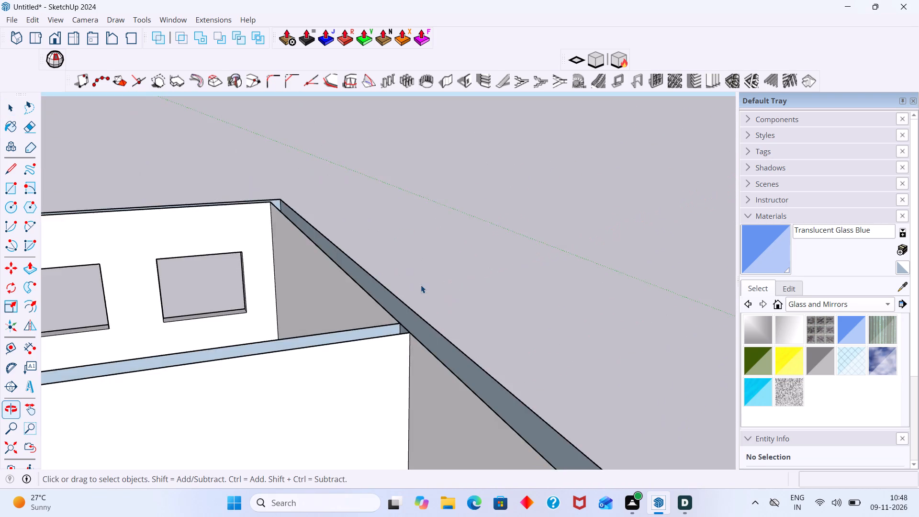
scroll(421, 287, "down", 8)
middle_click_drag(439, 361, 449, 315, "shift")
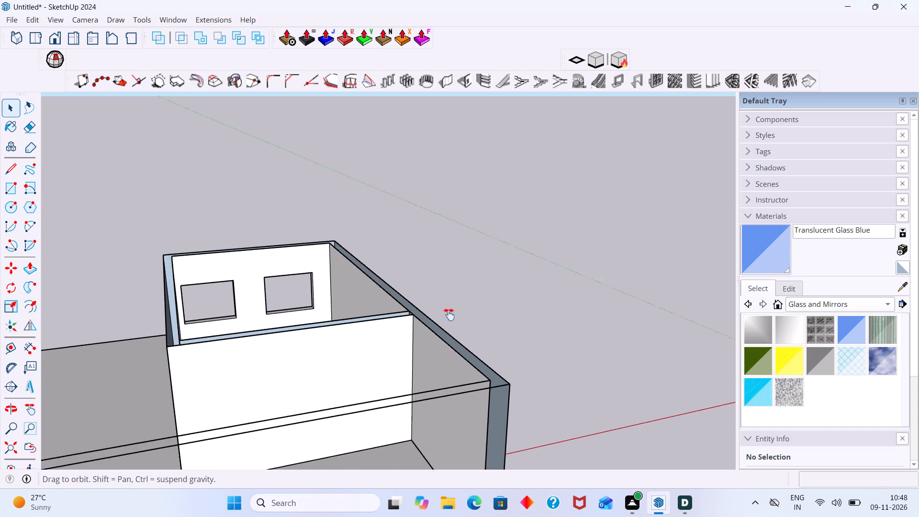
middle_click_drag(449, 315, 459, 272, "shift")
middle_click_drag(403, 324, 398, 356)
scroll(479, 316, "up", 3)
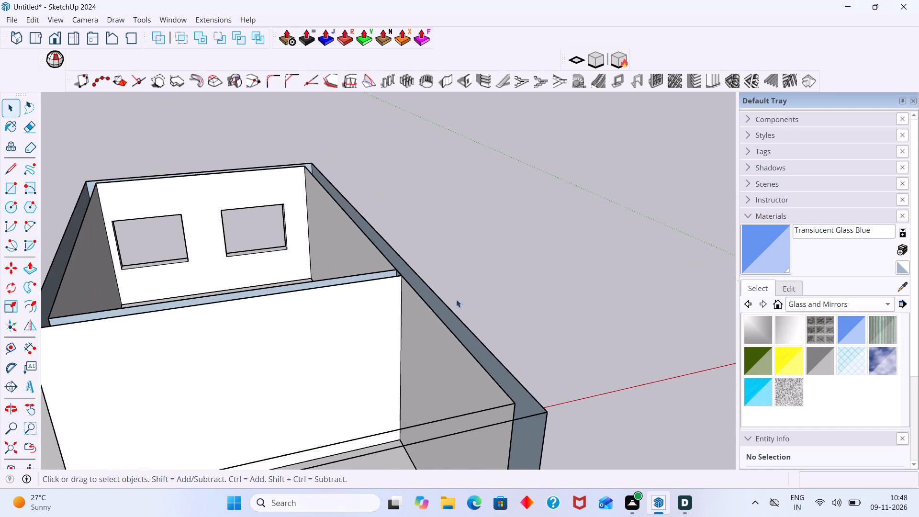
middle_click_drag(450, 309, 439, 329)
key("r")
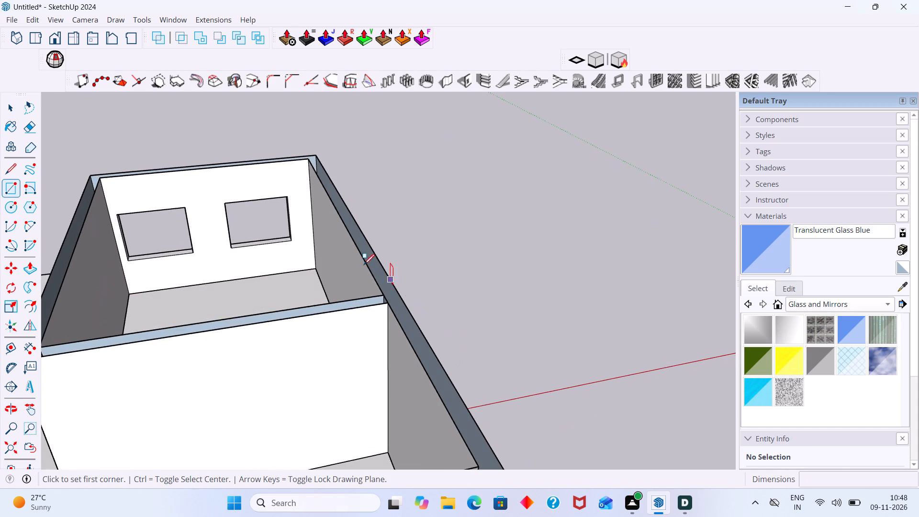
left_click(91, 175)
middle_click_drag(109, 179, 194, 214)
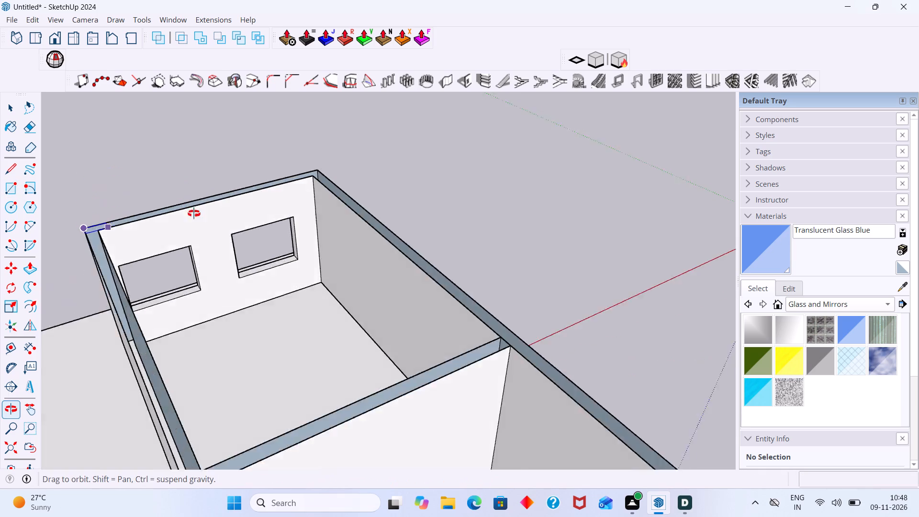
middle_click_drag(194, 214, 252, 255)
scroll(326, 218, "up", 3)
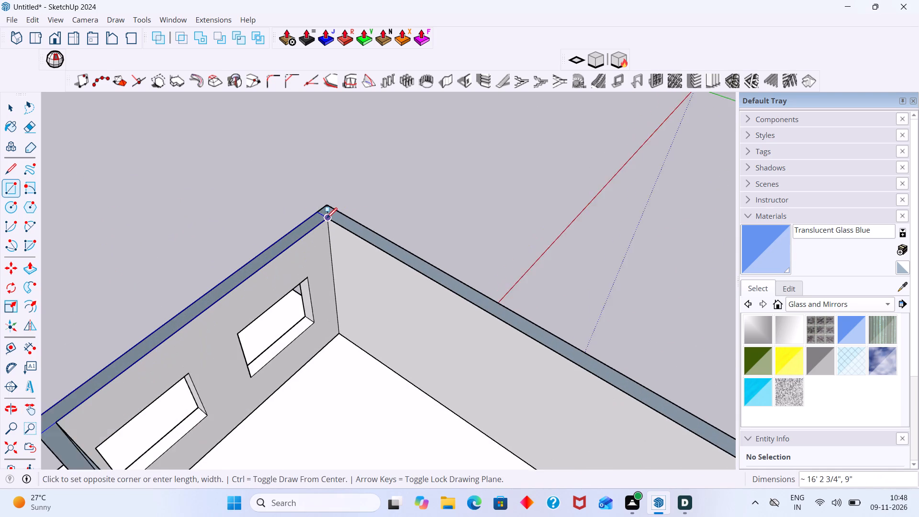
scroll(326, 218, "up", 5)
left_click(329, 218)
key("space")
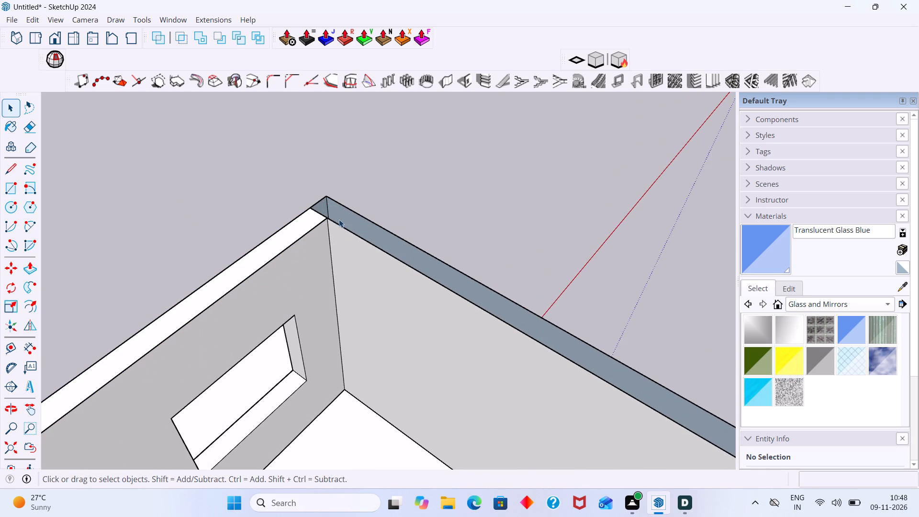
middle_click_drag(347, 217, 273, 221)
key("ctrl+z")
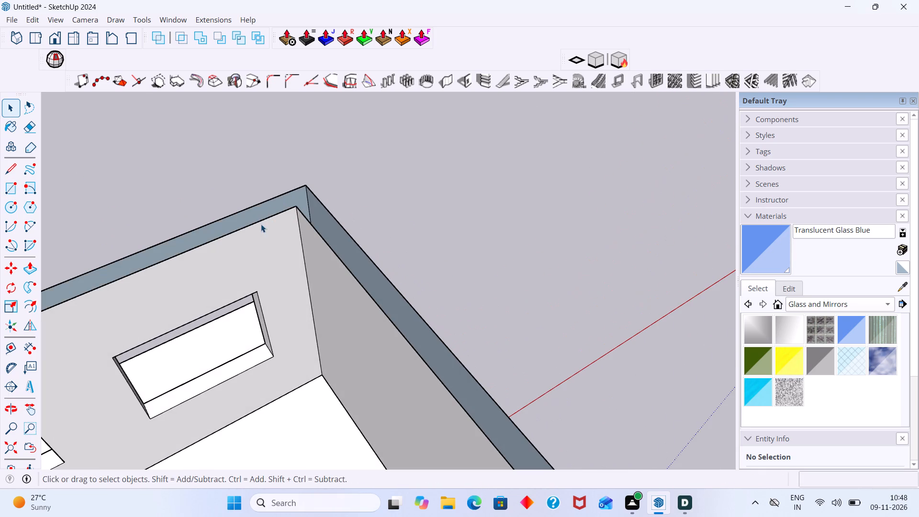
Reopen the wall group and draw a rectangle about 16' 2 3/4" by 9" along the top of the wall with two windows.
triple_click(258, 229)
left_click(261, 230)
left_click(261, 230)
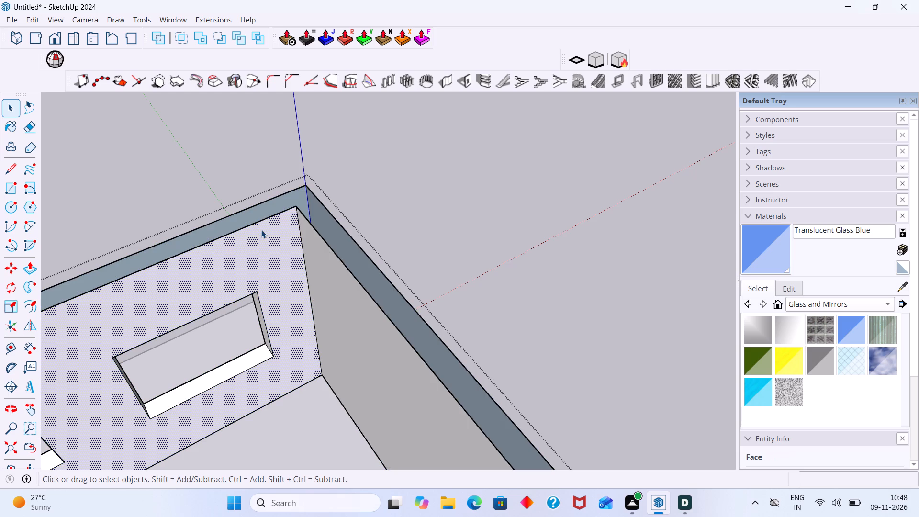
key("e")
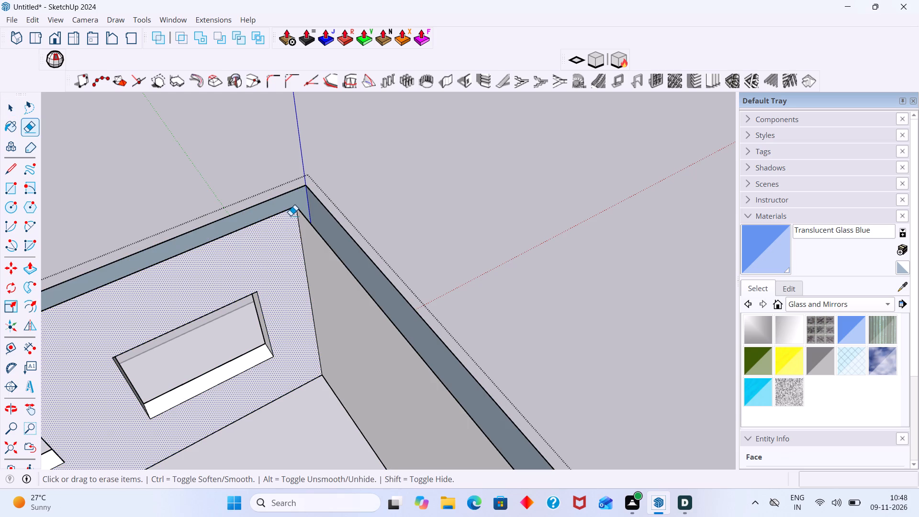
key("r")
scroll(303, 212, "down", 4)
middle_click_drag(305, 217, 576, 166, "shift")
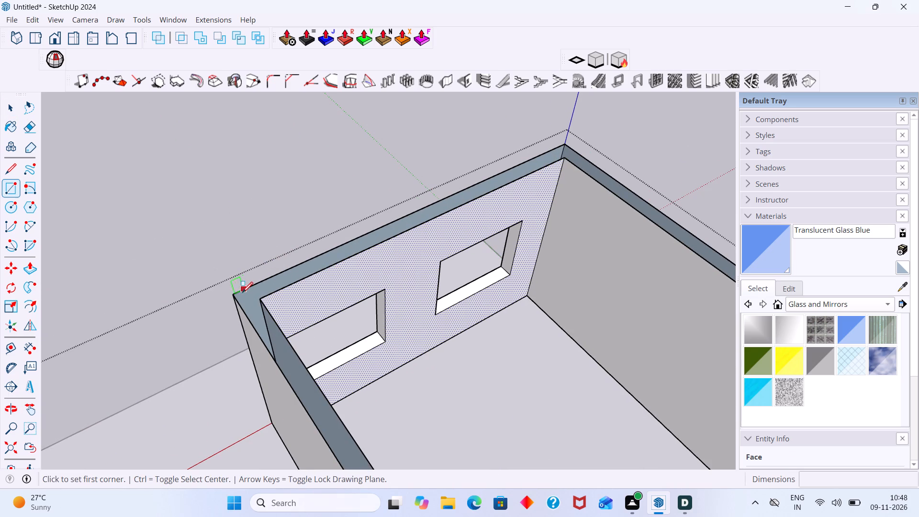
left_click(232, 293)
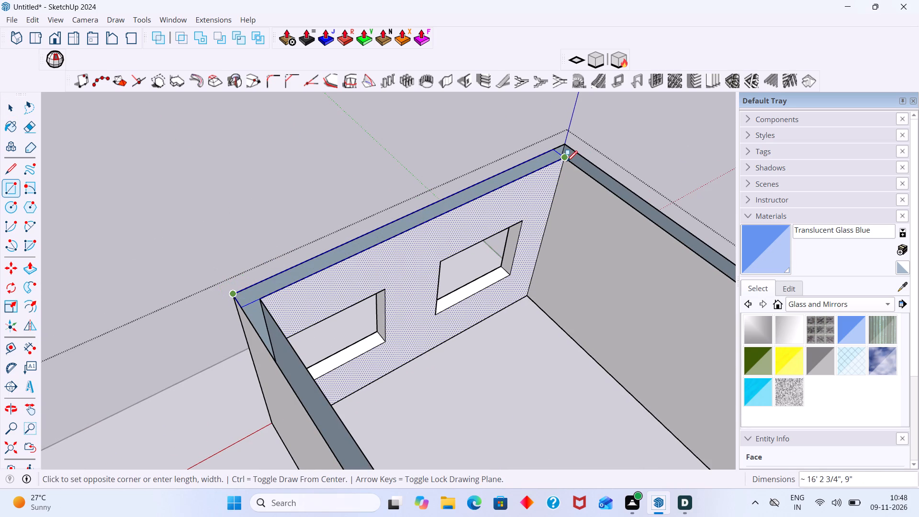
left_click(567, 161)
key("space")
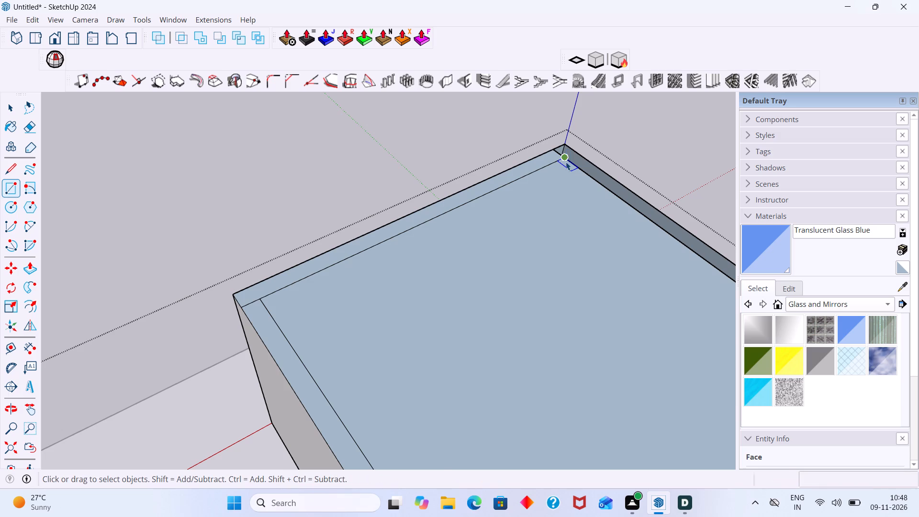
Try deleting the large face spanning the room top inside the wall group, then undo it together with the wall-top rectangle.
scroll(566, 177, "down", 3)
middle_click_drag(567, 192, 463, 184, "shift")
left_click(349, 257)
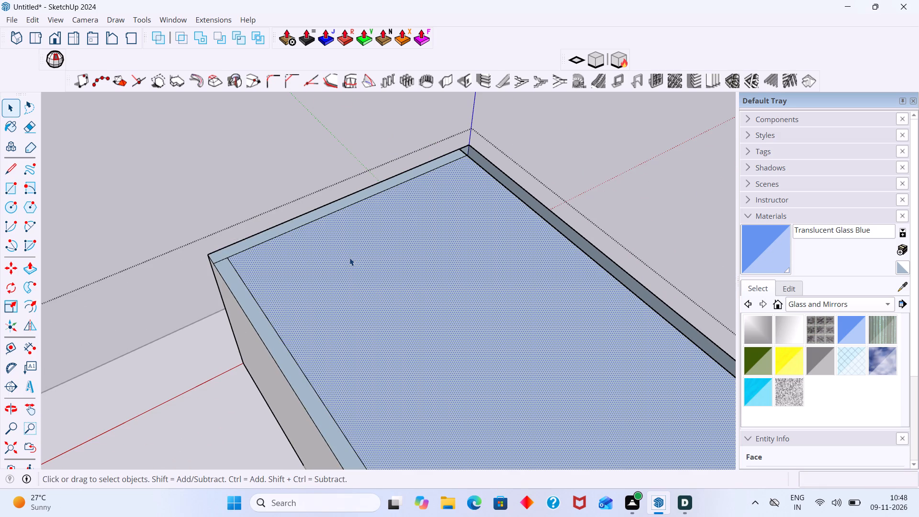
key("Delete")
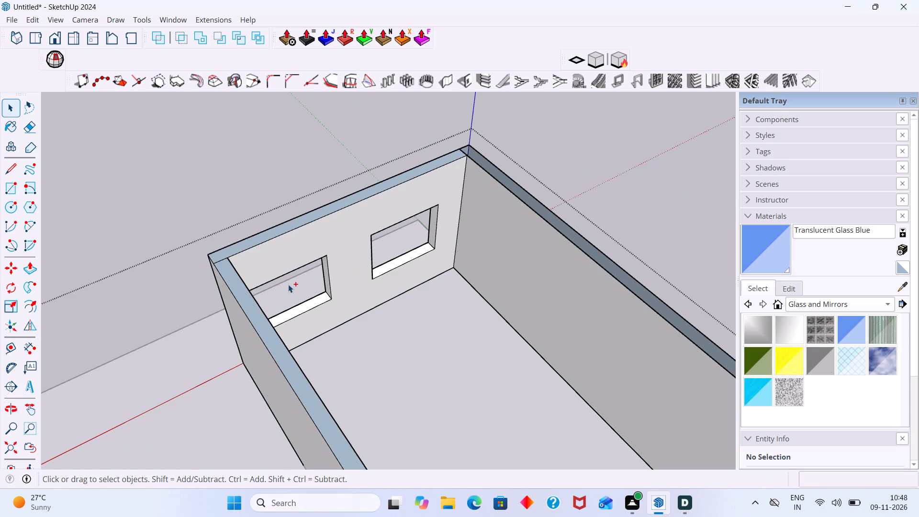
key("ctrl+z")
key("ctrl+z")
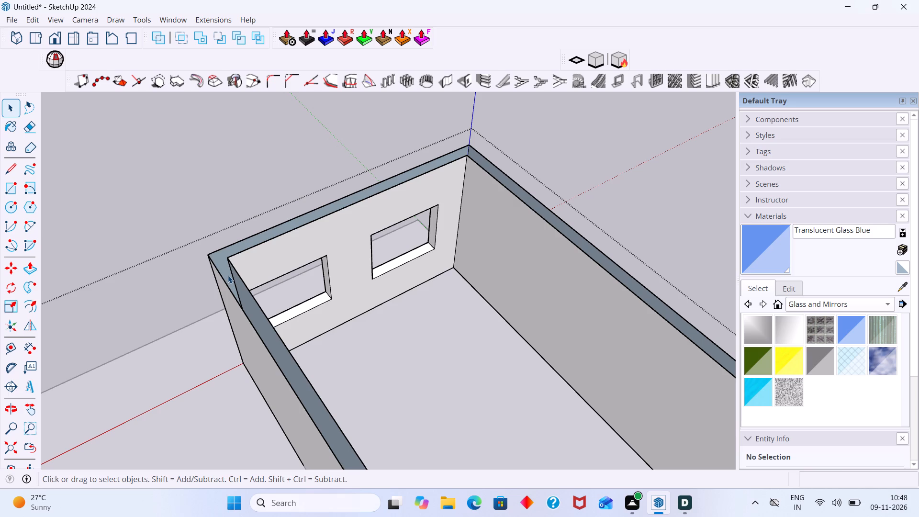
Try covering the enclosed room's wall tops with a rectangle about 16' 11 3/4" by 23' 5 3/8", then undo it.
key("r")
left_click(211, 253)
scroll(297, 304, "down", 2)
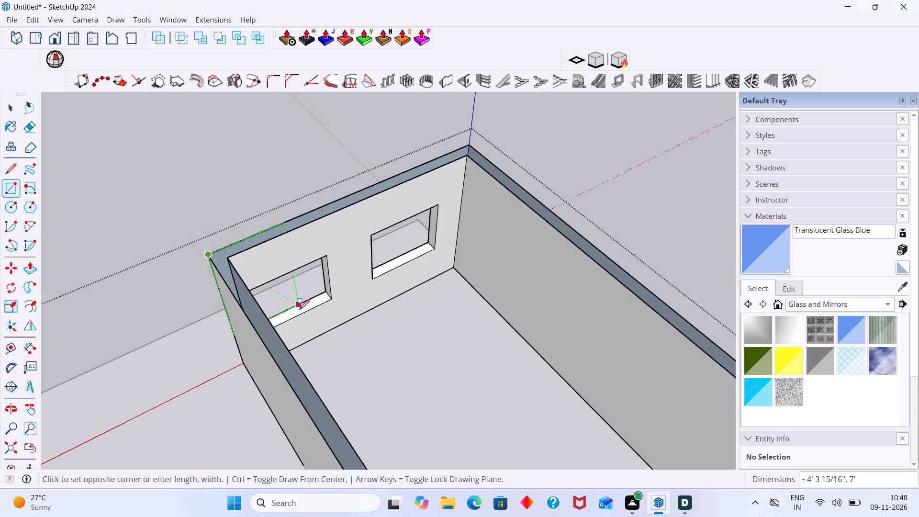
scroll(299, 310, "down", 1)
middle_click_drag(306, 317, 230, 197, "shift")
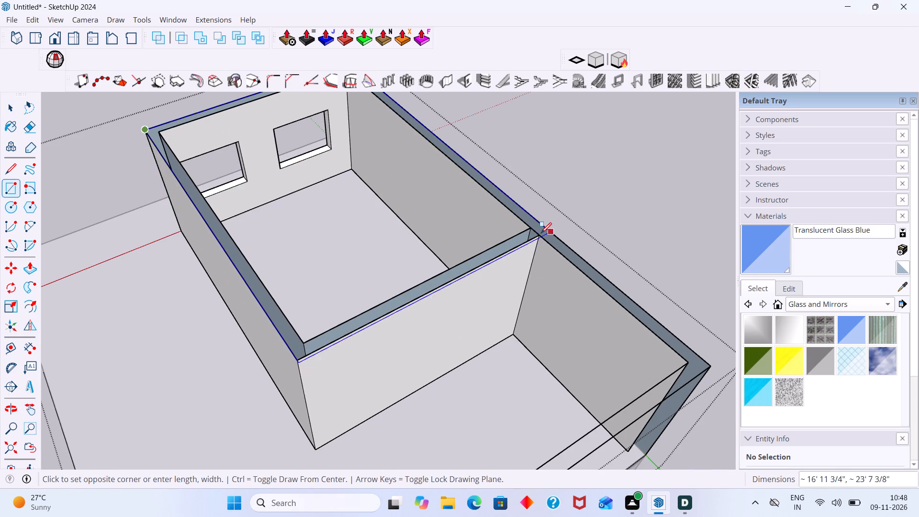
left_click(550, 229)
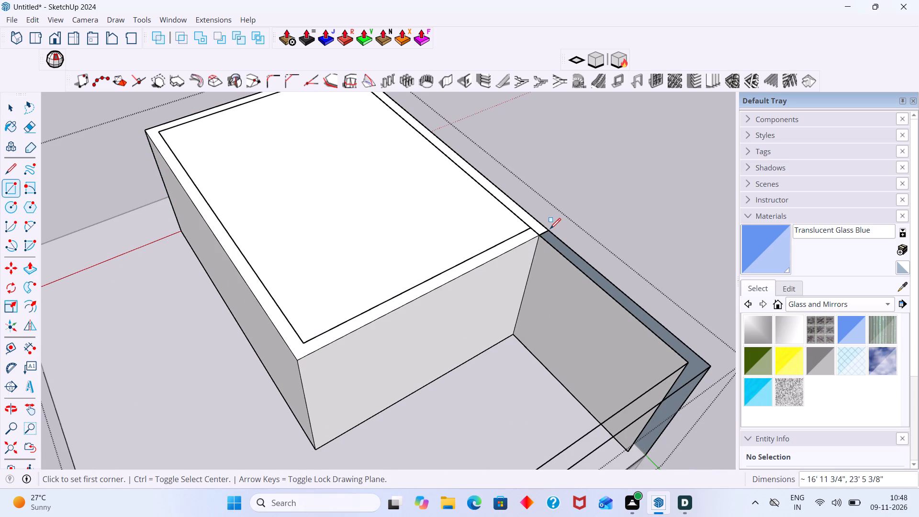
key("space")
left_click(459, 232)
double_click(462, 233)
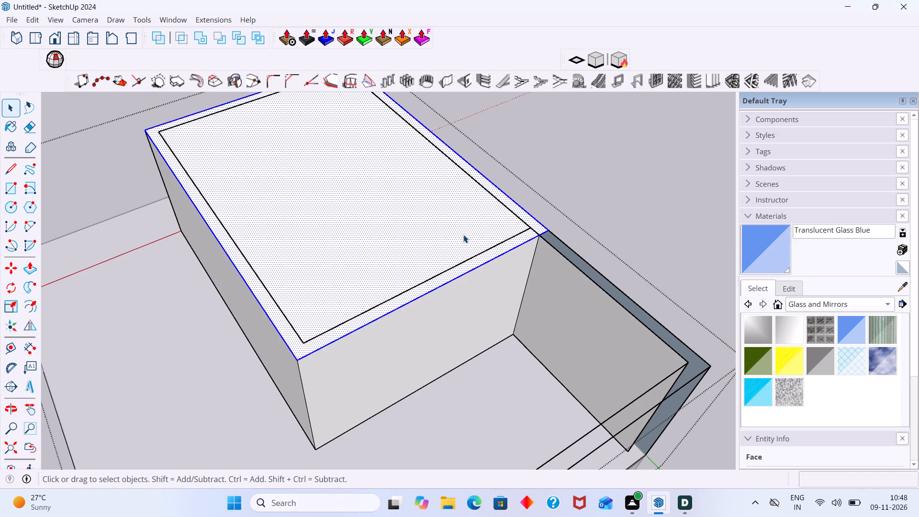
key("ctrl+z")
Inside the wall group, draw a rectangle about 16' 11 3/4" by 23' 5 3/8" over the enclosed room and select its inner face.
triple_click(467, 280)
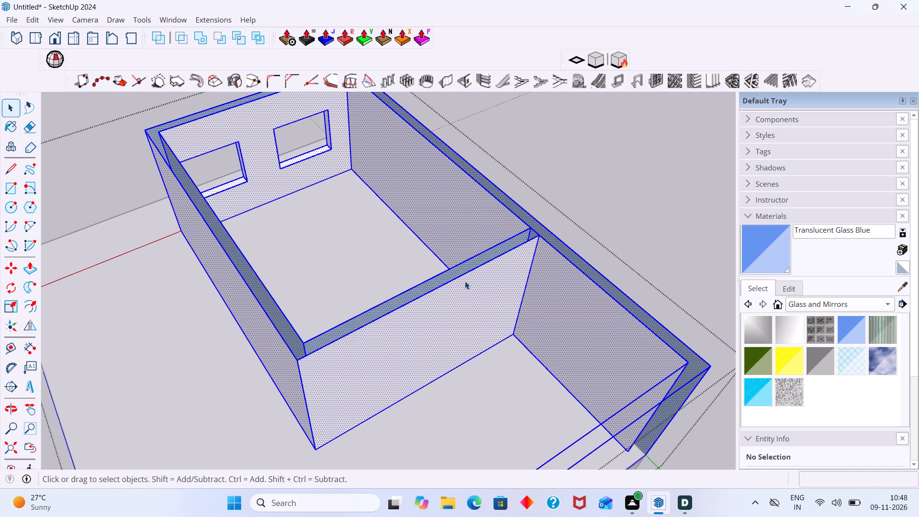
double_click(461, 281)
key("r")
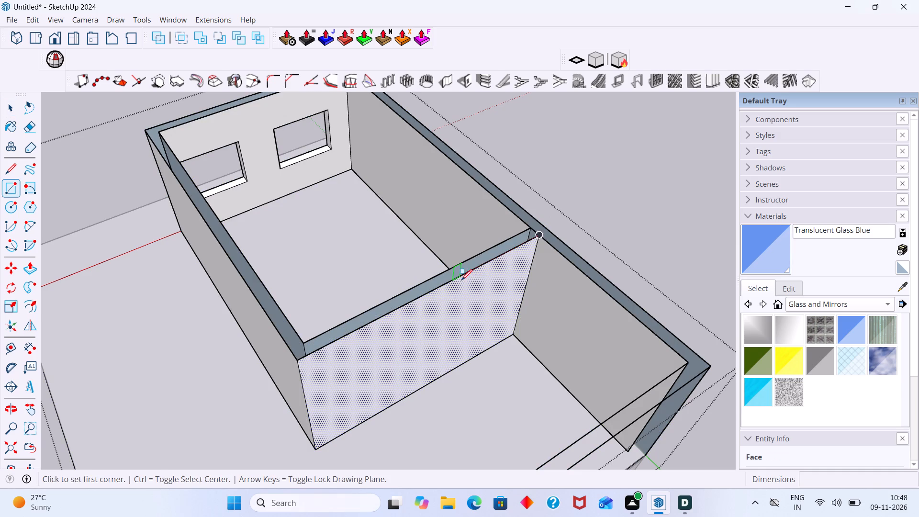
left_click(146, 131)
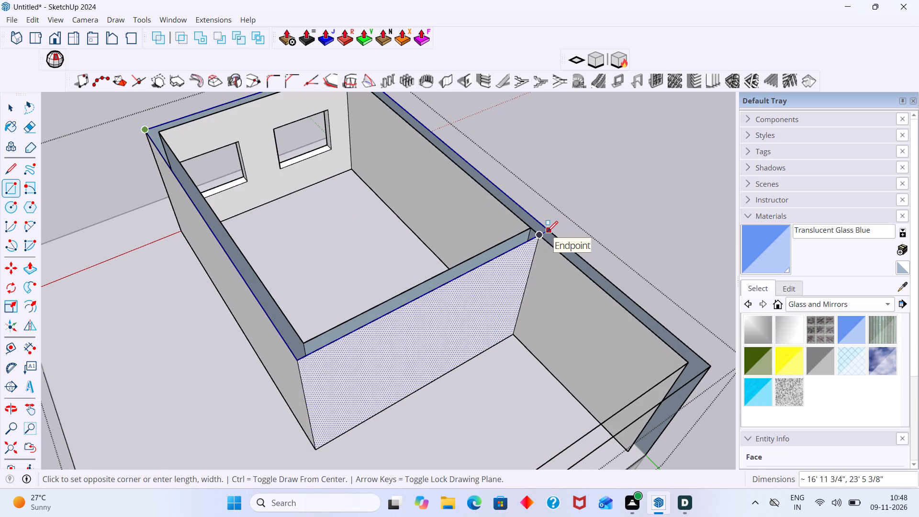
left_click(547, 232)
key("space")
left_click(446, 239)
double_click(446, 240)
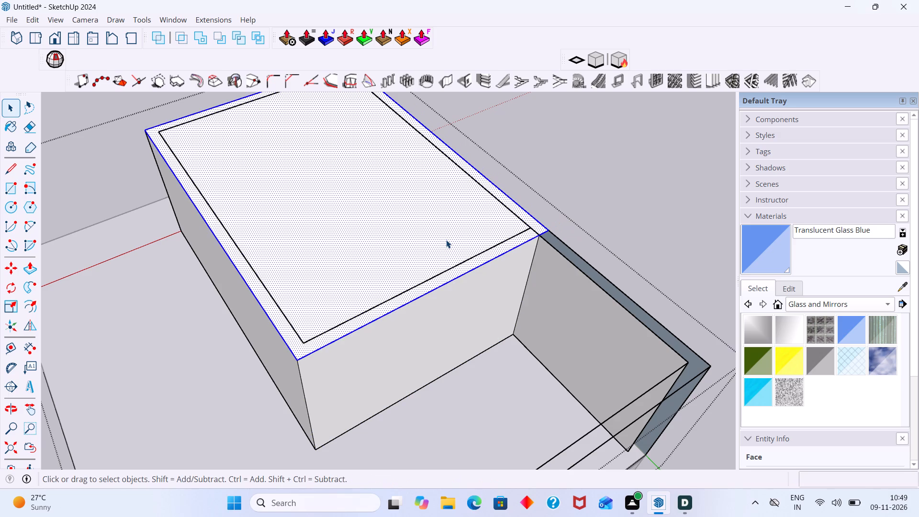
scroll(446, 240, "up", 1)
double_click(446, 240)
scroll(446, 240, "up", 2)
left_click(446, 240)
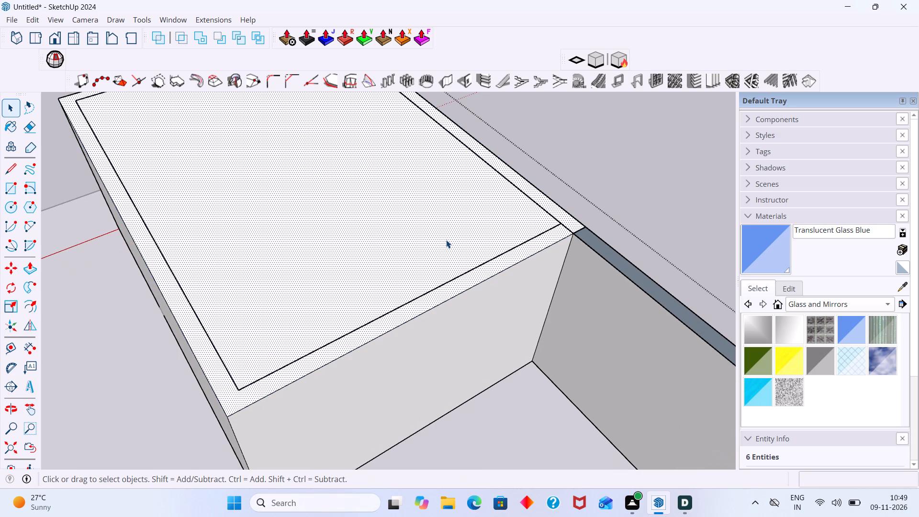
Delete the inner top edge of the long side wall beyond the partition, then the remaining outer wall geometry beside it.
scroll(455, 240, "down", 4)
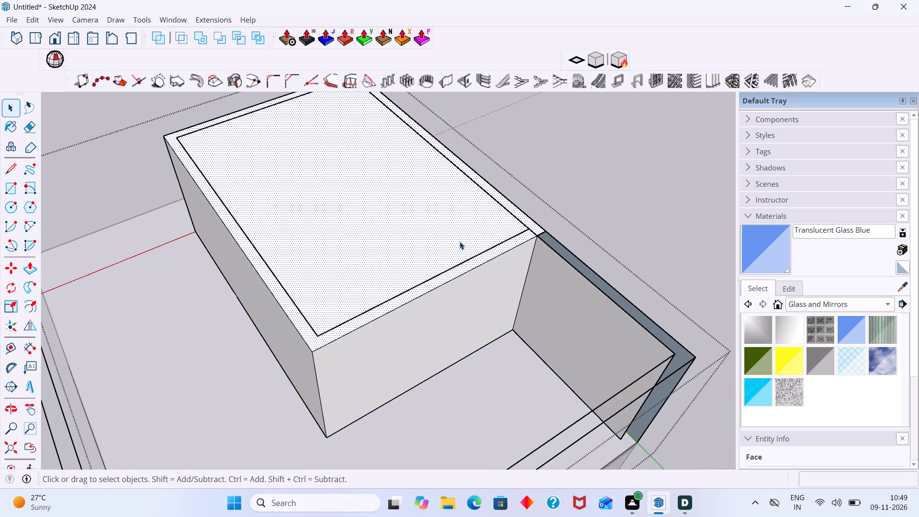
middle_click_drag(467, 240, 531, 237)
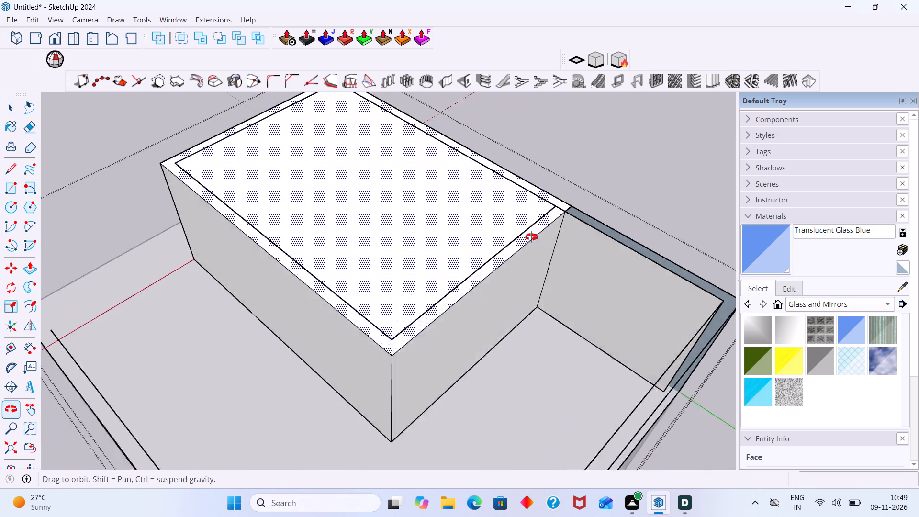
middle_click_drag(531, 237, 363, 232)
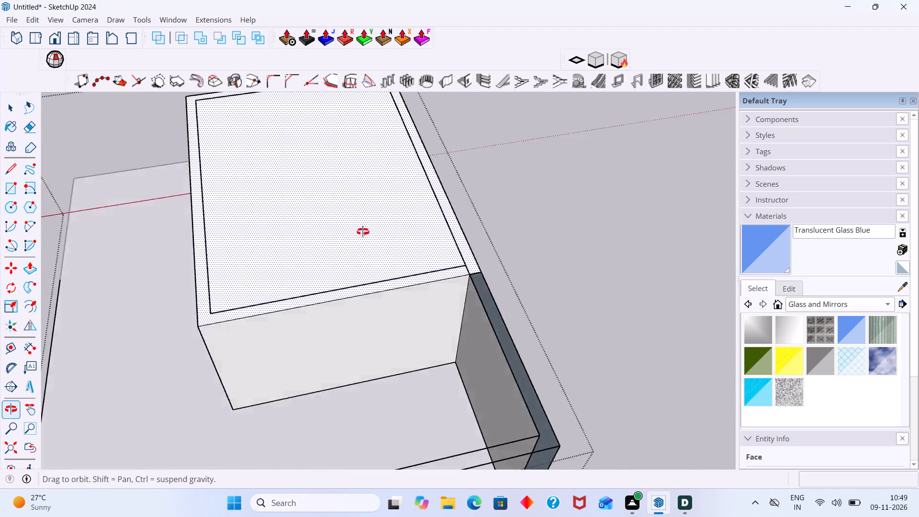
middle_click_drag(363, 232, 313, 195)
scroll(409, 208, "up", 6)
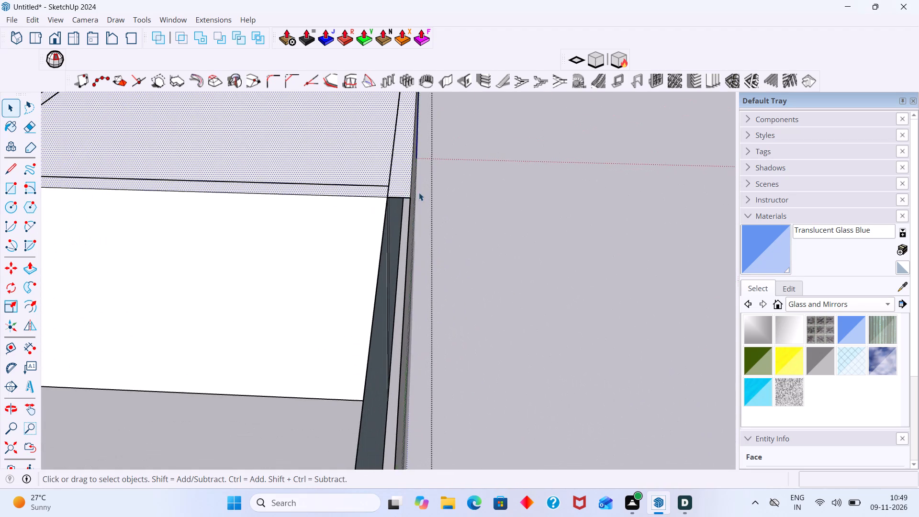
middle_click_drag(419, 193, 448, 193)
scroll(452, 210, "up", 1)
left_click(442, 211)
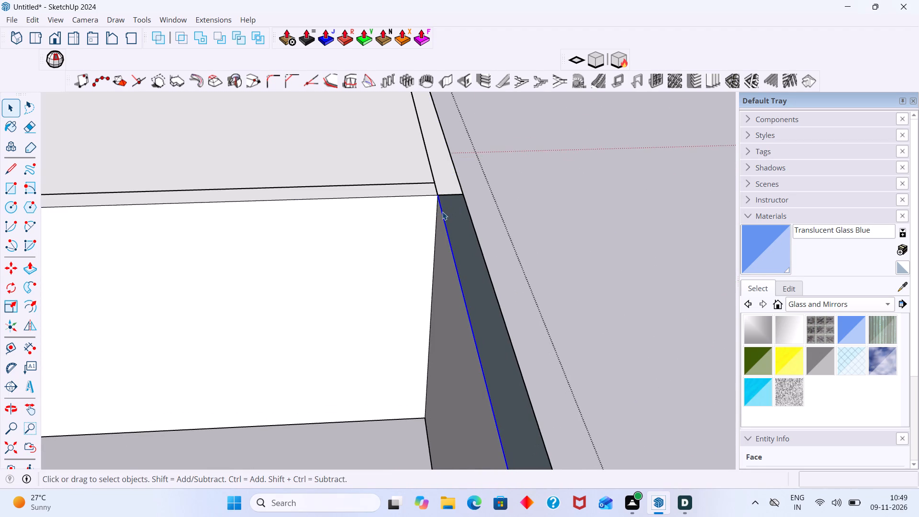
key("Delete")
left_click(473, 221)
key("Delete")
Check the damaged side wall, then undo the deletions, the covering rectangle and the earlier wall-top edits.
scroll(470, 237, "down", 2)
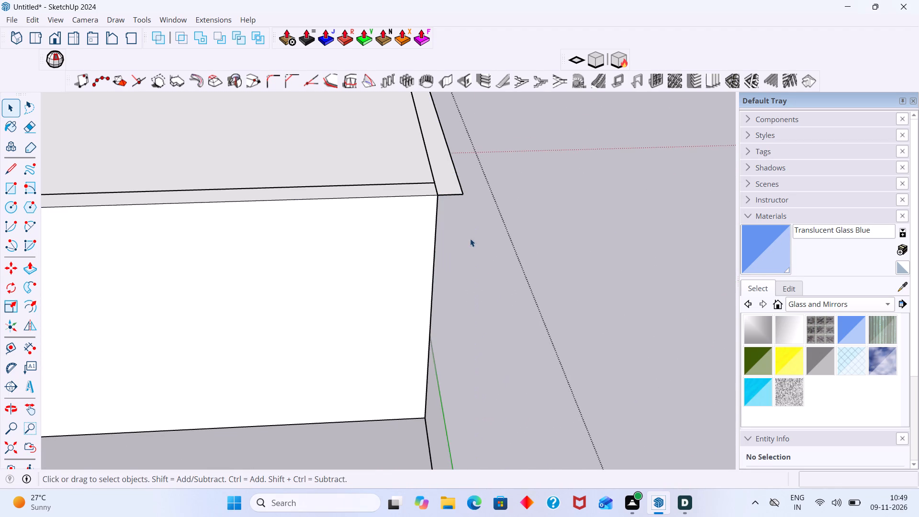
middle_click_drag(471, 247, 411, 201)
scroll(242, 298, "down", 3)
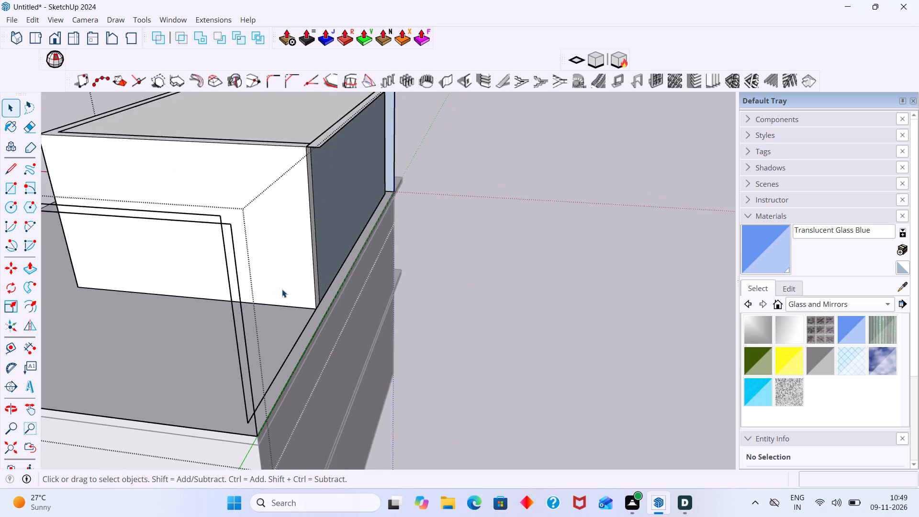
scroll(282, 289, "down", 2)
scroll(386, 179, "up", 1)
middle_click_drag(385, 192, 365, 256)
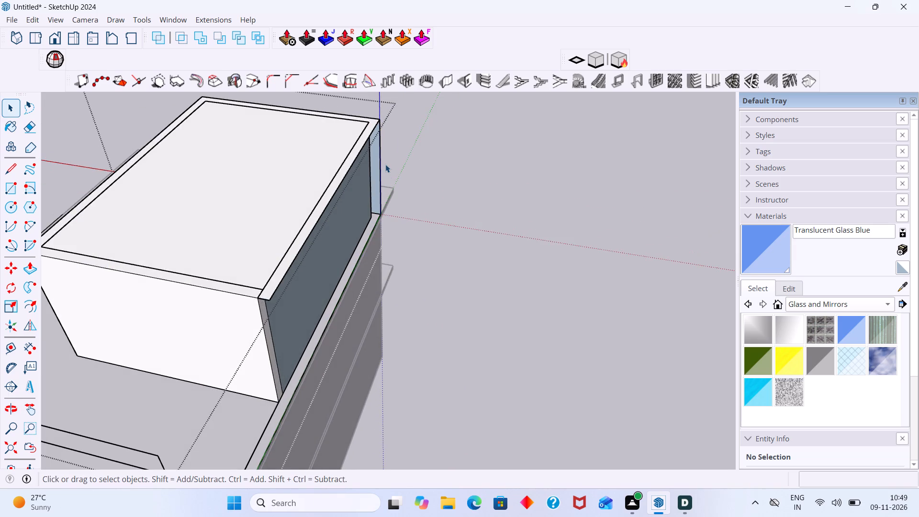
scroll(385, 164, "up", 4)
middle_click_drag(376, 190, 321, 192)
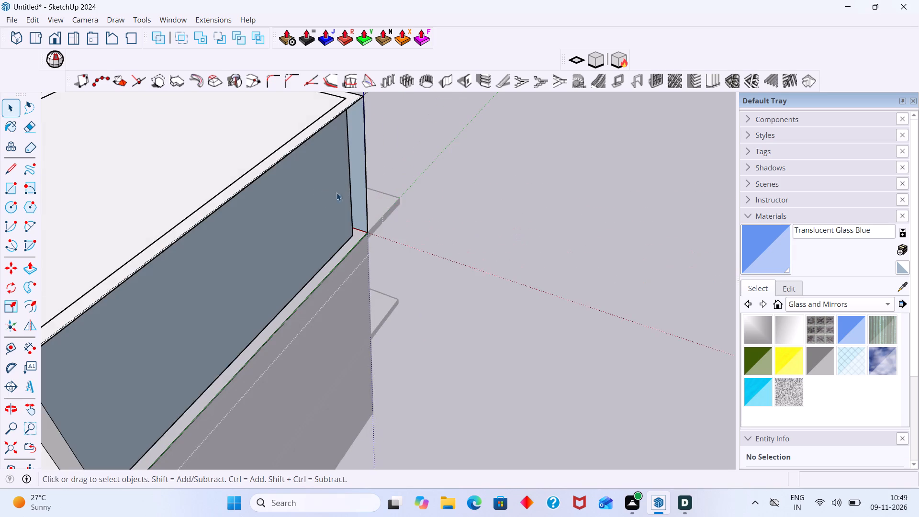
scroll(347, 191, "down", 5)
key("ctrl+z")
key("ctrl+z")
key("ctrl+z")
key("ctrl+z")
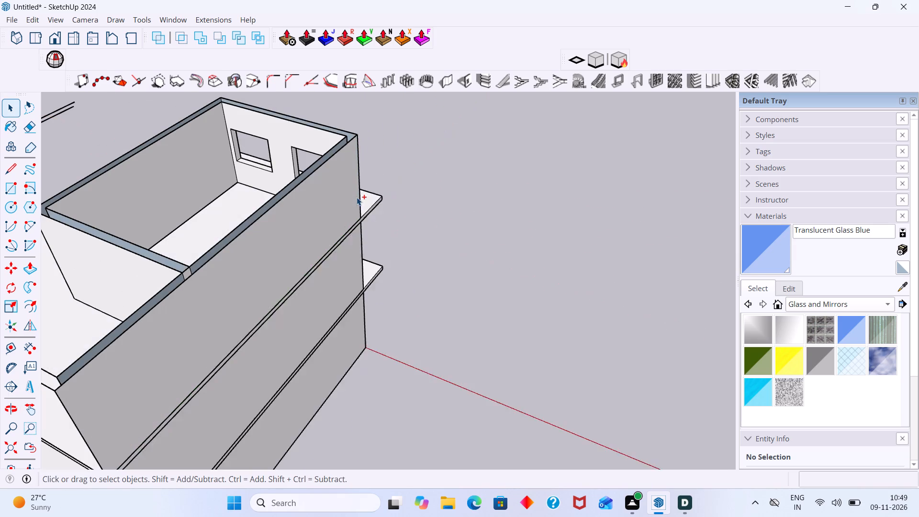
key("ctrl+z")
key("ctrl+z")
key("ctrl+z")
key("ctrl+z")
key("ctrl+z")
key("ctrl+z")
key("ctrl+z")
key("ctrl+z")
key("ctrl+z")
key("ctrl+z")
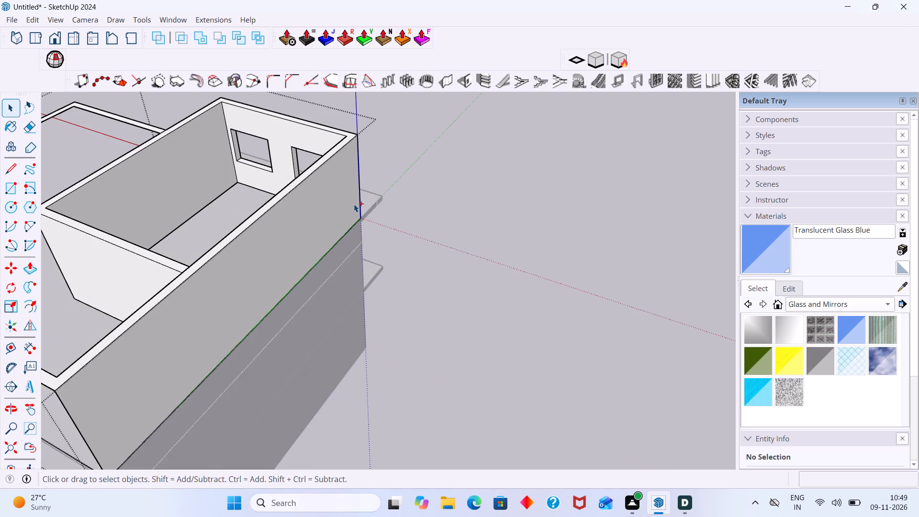
Close the third-storey wall group and delete the whole group from above the upper slab.
scroll(354, 206, "down", 9)
left_click(409, 174)
middle_click_drag(319, 254, 324, 253)
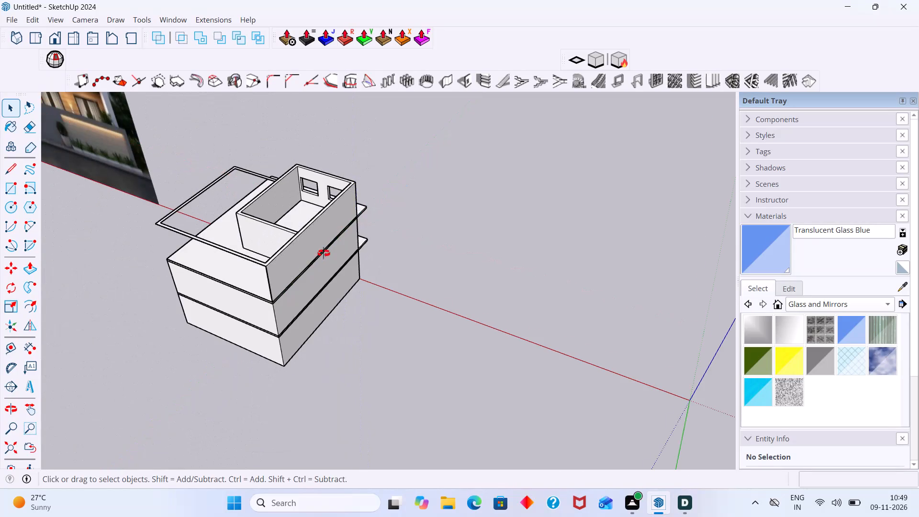
middle_click_drag(324, 253, 403, 236)
left_click(304, 246)
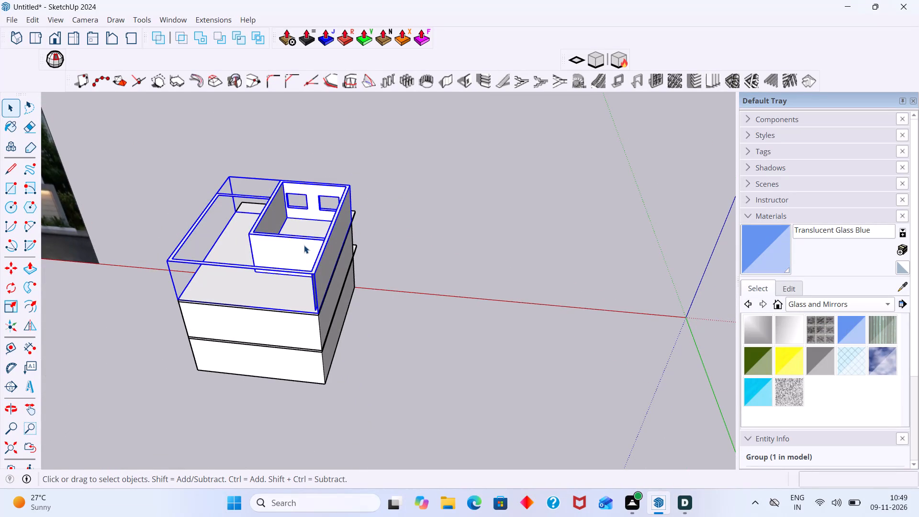
key("Delete")
Delete the stray edges left above the upper slab after removing the third-storey walls.
left_click(271, 215)
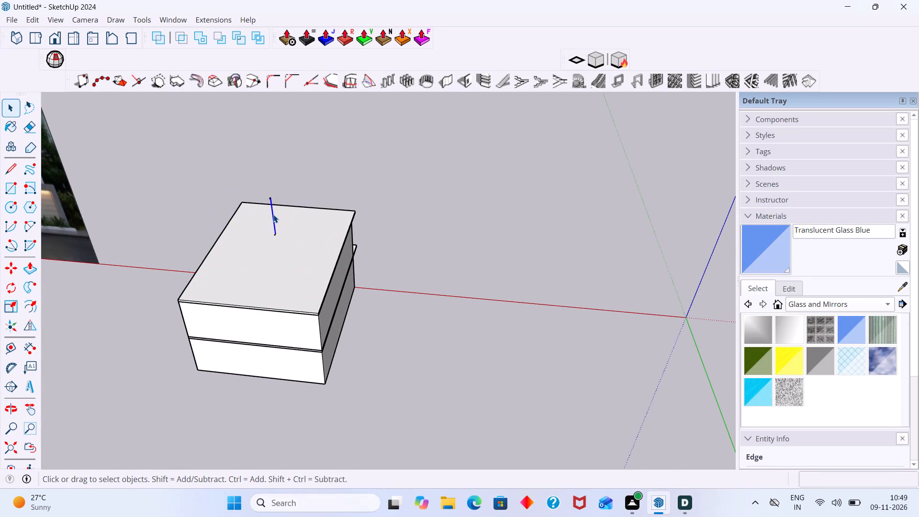
key("Delete")
left_click(274, 234)
key("Delete")
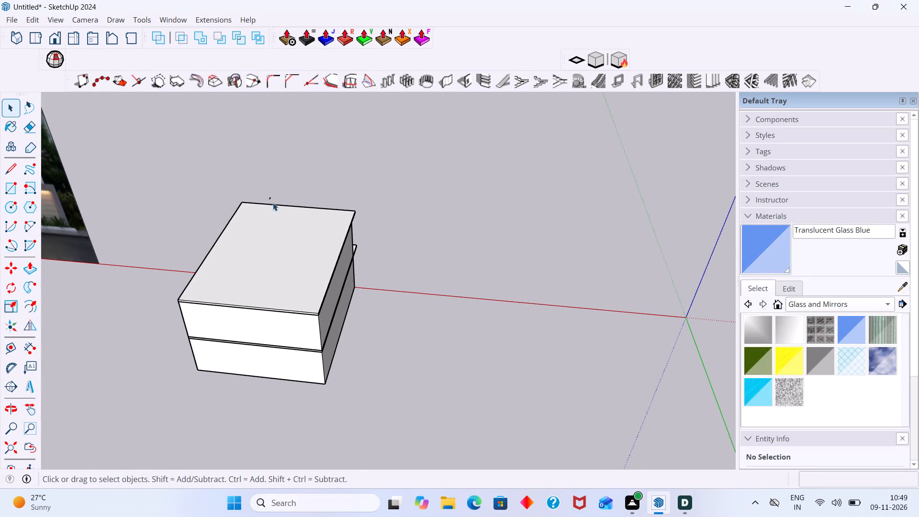
left_click(271, 199)
key("Delete")
Copy the second-storey wall group about 50' 10" away to a clear spot beside the house, then leave the Move tool.
scroll(297, 206, "down", 7)
middle_click_drag(343, 258, 652, 224)
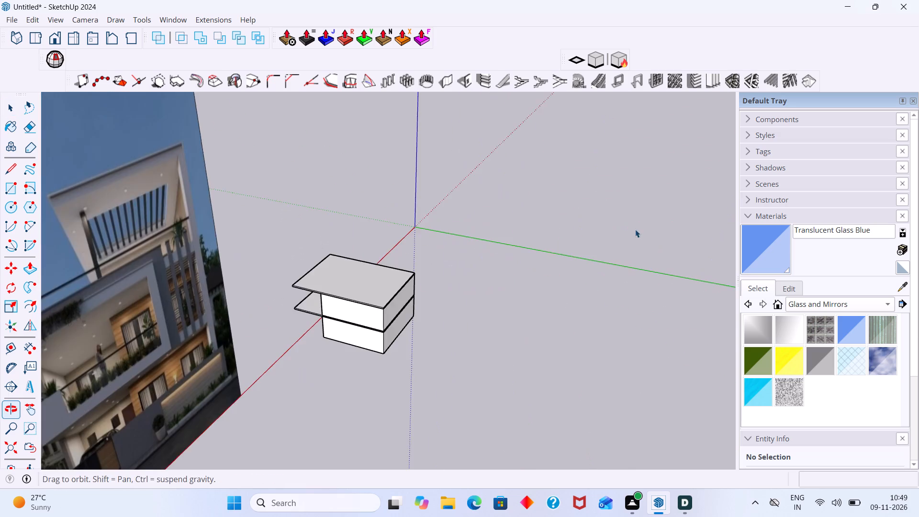
middle_click_drag(399, 283, 774, 265)
scroll(350, 306, "up", 4)
middle_click_drag(402, 307, 403, 304)
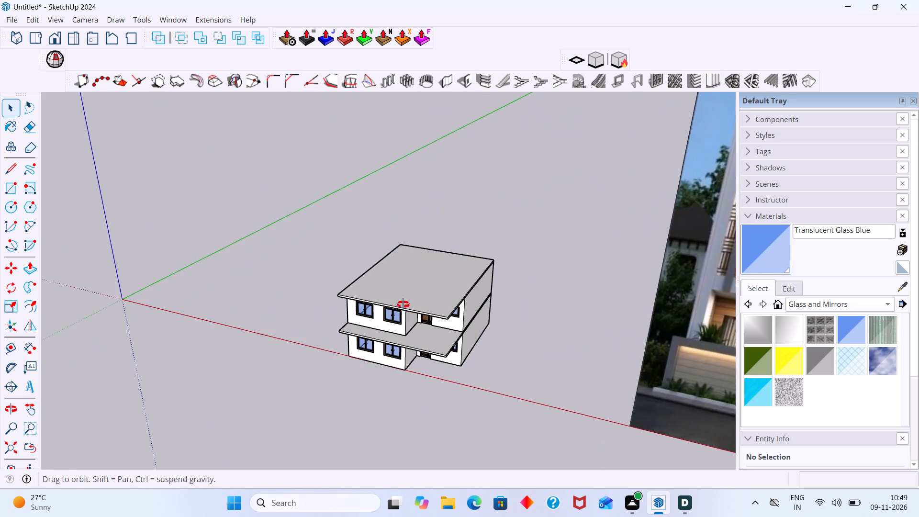
middle_click_drag(403, 304, 404, 269)
scroll(390, 294, "up", 9)
left_click(398, 319)
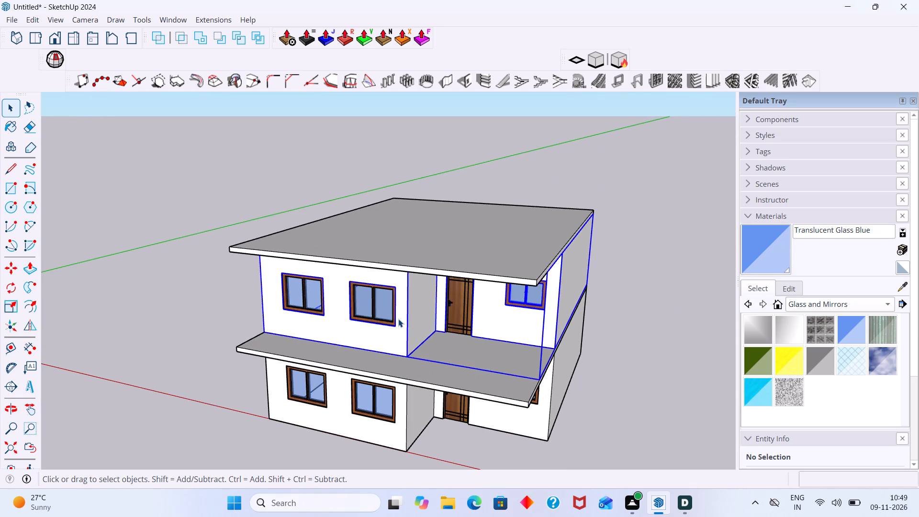
key("m")
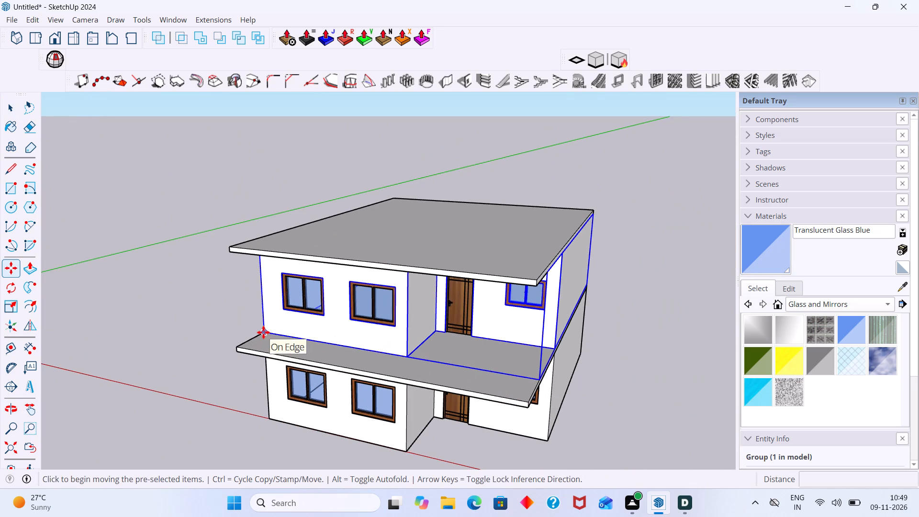
left_click(263, 332)
scroll(199, 347, "down", 1)
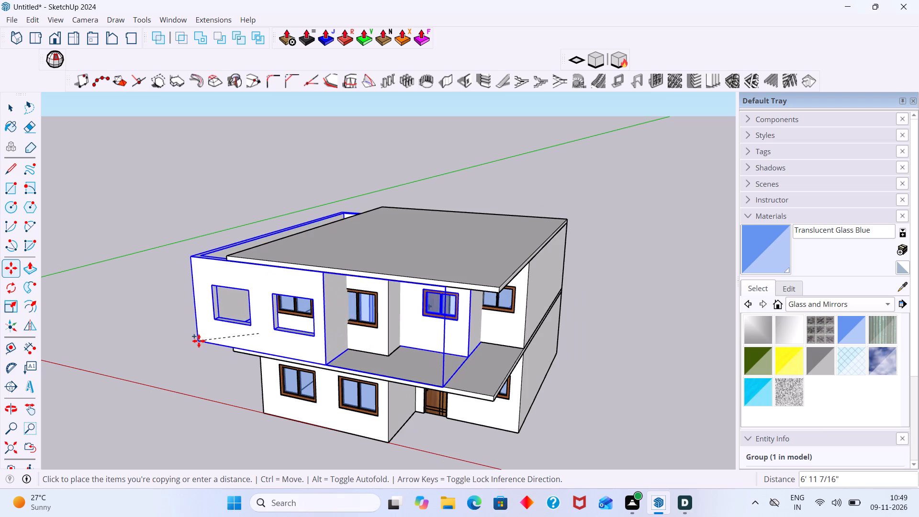
scroll(198, 341, "down", 2)
middle_click_drag(212, 340, 433, 290, "shift")
scroll(349, 306, "down", 3)
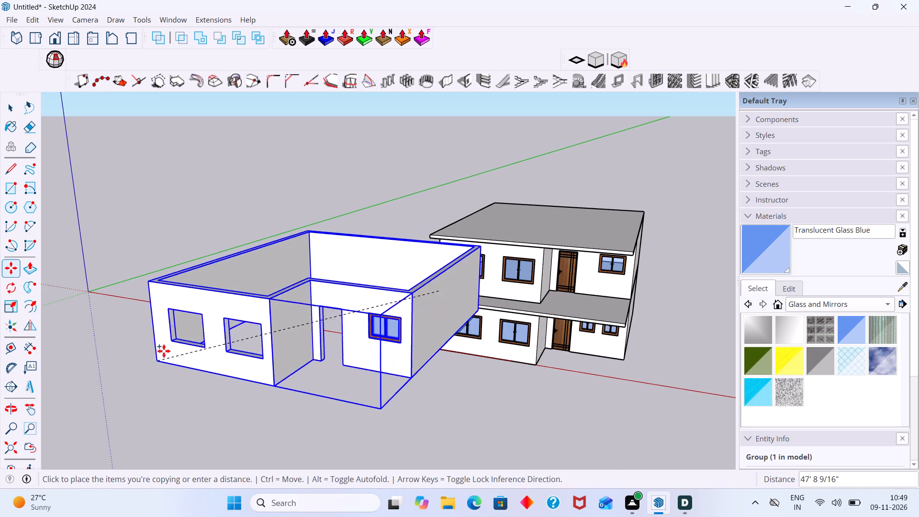
middle_click_drag(171, 349, 312, 322, "shift")
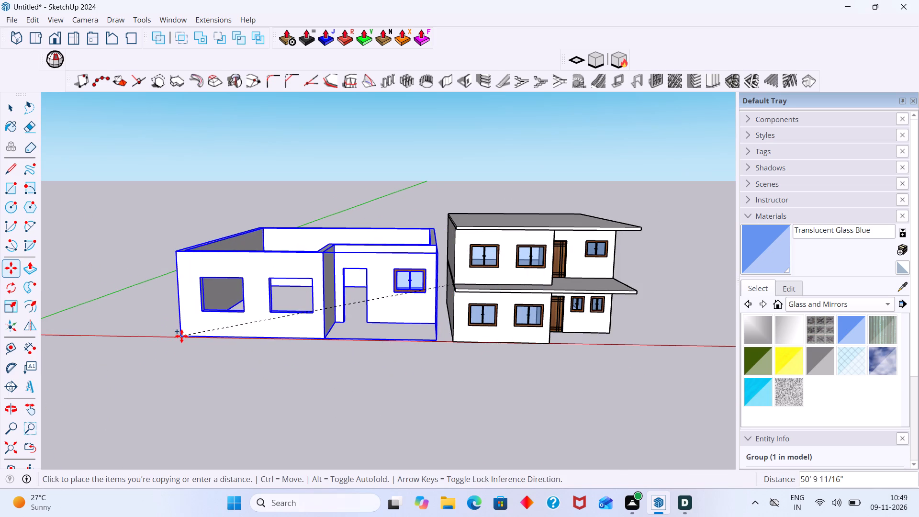
left_click(180, 336)
key("space")
left_click(291, 213)
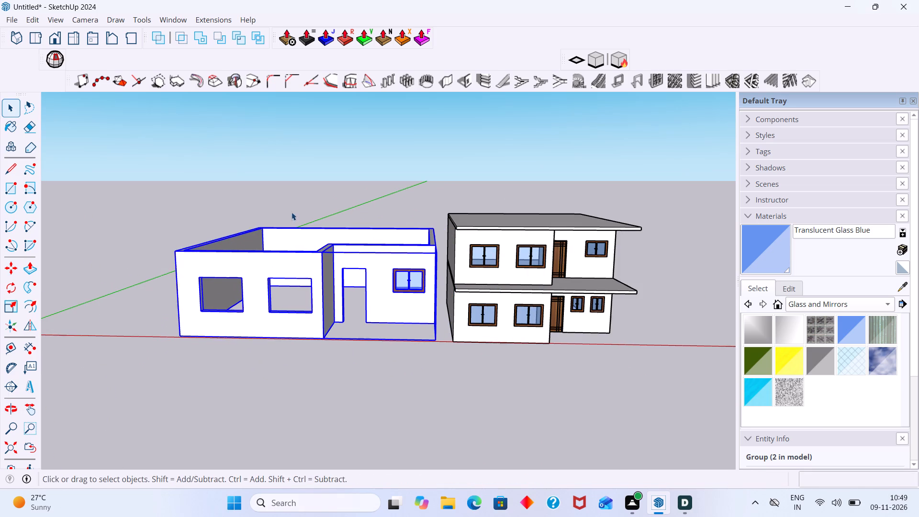
Examine the copied wall group from above, around its outside and at the recessed corner beside the doorway.
scroll(364, 233, "down", 3)
middle_click_drag(390, 261, 391, 376)
scroll(339, 326, "up", 7)
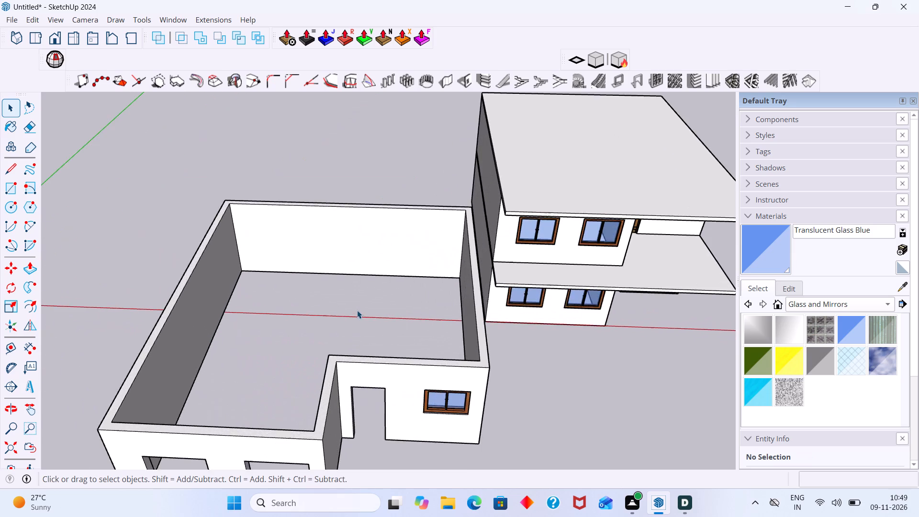
middle_click_drag(358, 310, 671, 321)
middle_click_drag(584, 251, 716, 236)
scroll(671, 148, "up", 3)
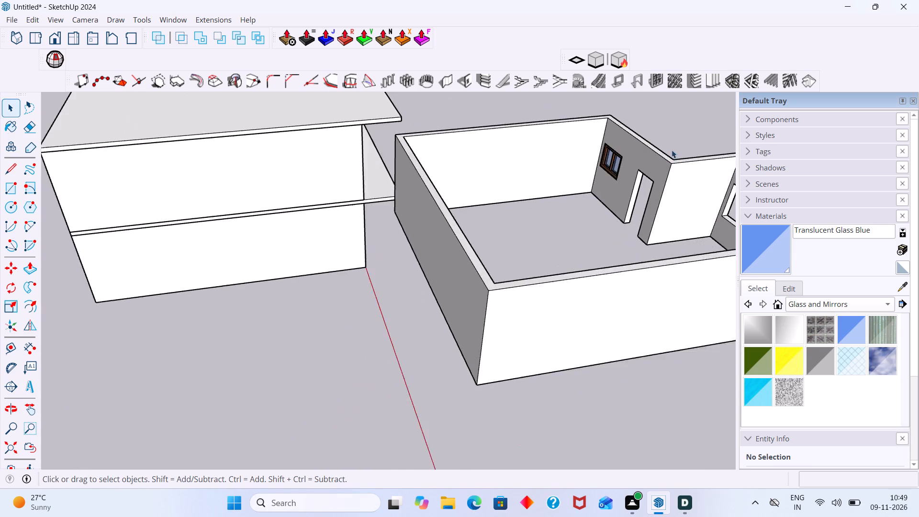
scroll(672, 150, "up", 2)
middle_click_drag(673, 180, 691, 221)
scroll(671, 225, "down", 1)
middle_click_drag(658, 235, 442, 287, "shift")
middle_click_drag(457, 297, 512, 311)
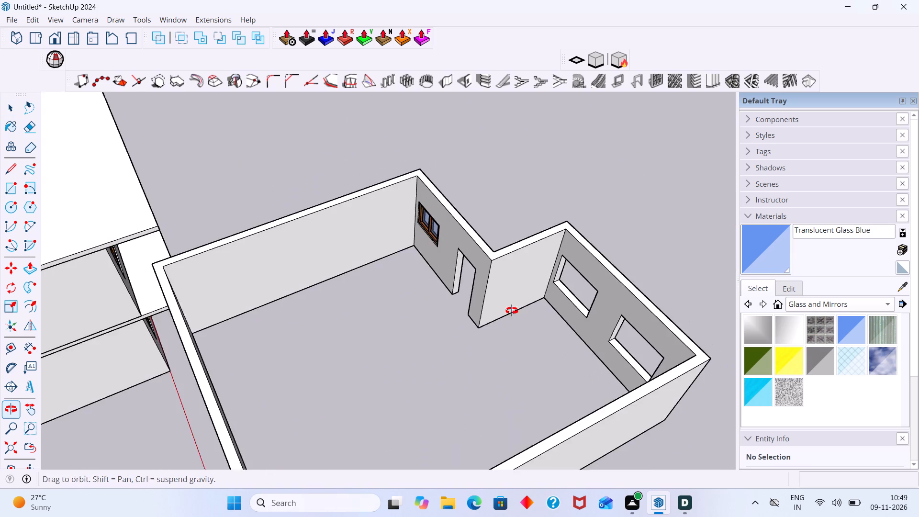
middle_click_drag(512, 311, 514, 306)
scroll(487, 231, "up", 2)
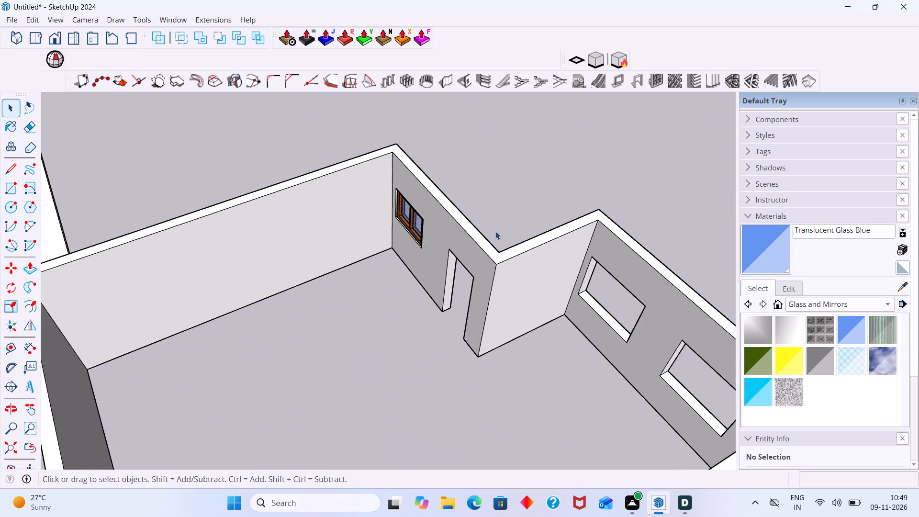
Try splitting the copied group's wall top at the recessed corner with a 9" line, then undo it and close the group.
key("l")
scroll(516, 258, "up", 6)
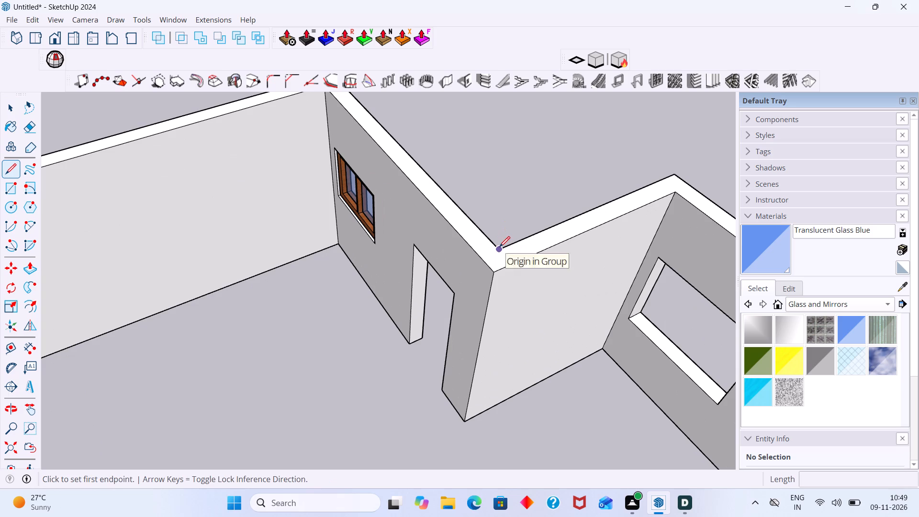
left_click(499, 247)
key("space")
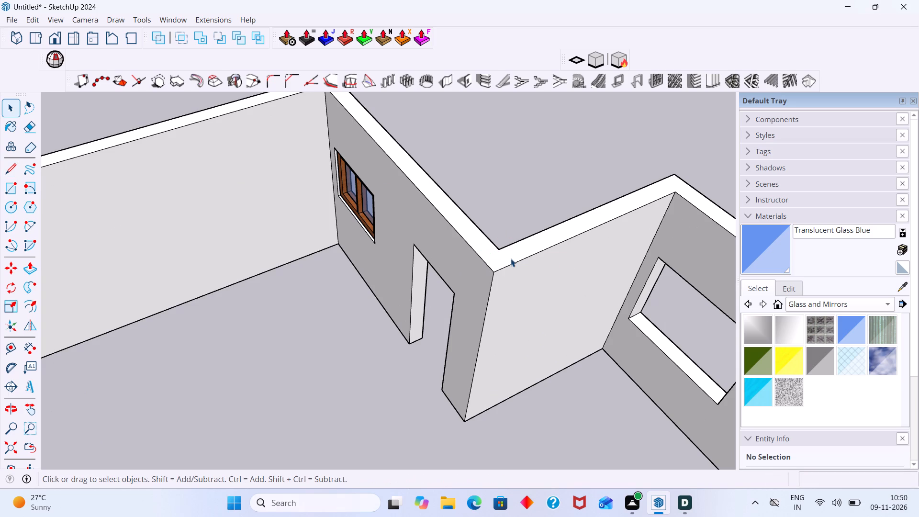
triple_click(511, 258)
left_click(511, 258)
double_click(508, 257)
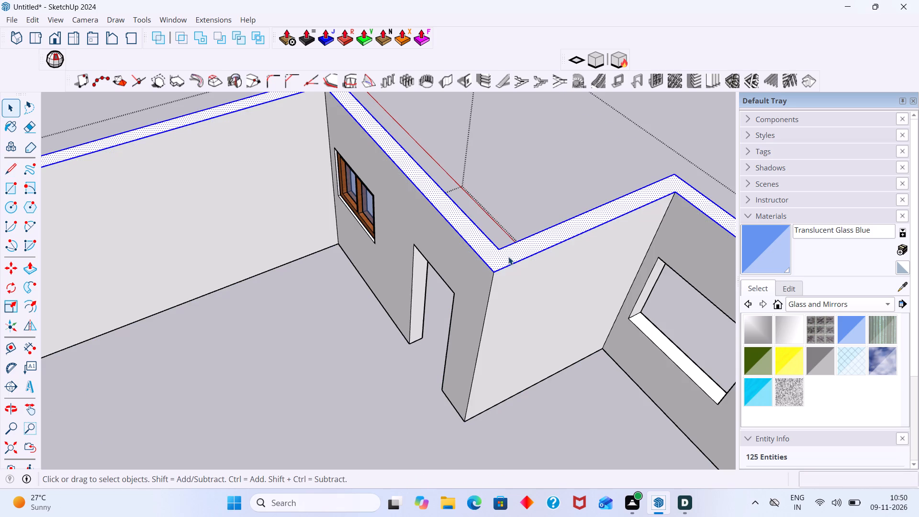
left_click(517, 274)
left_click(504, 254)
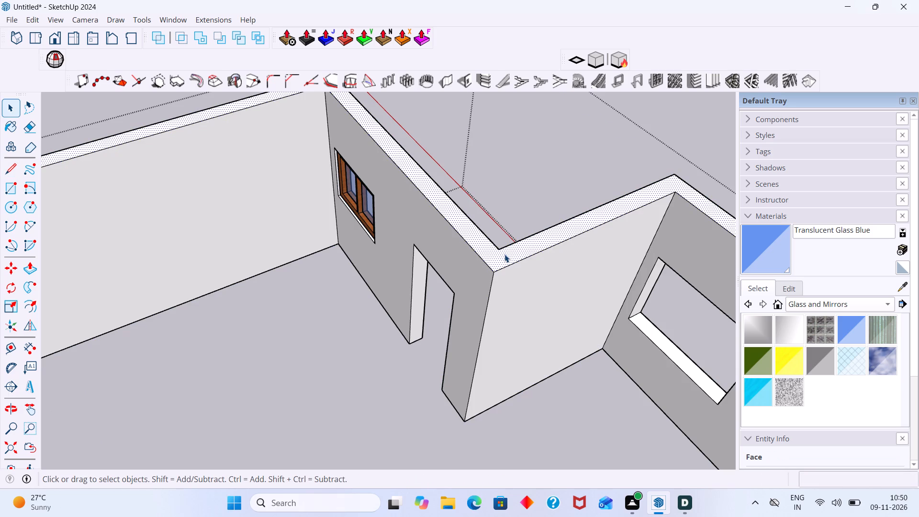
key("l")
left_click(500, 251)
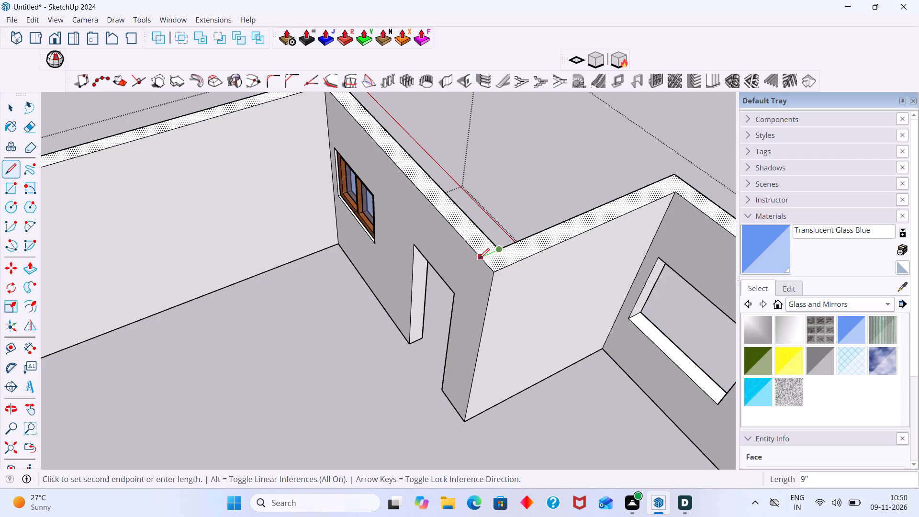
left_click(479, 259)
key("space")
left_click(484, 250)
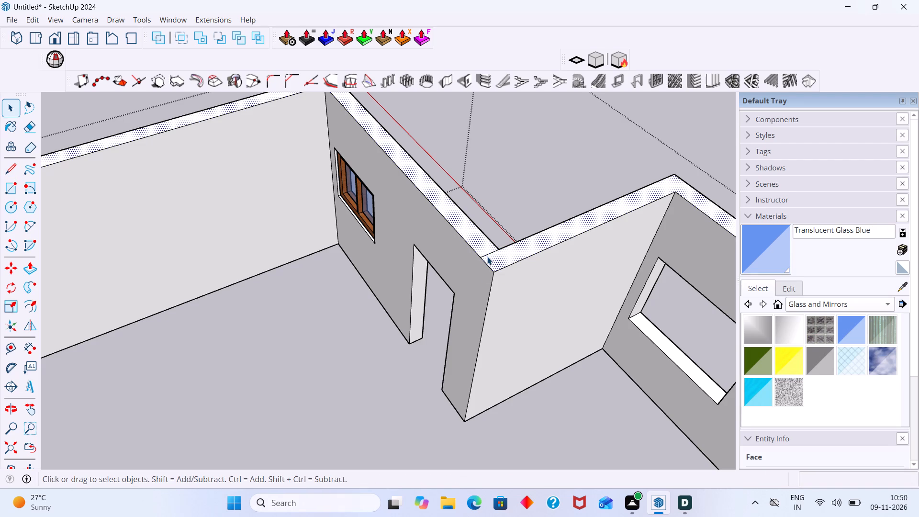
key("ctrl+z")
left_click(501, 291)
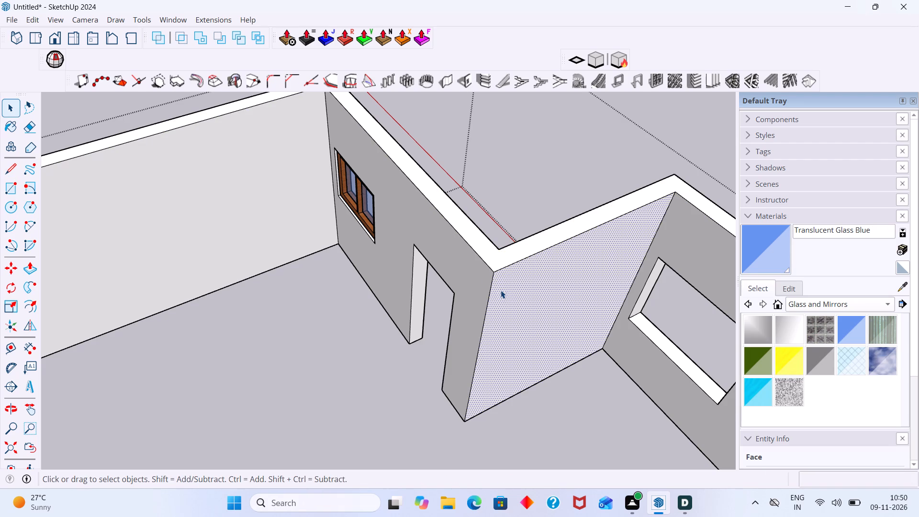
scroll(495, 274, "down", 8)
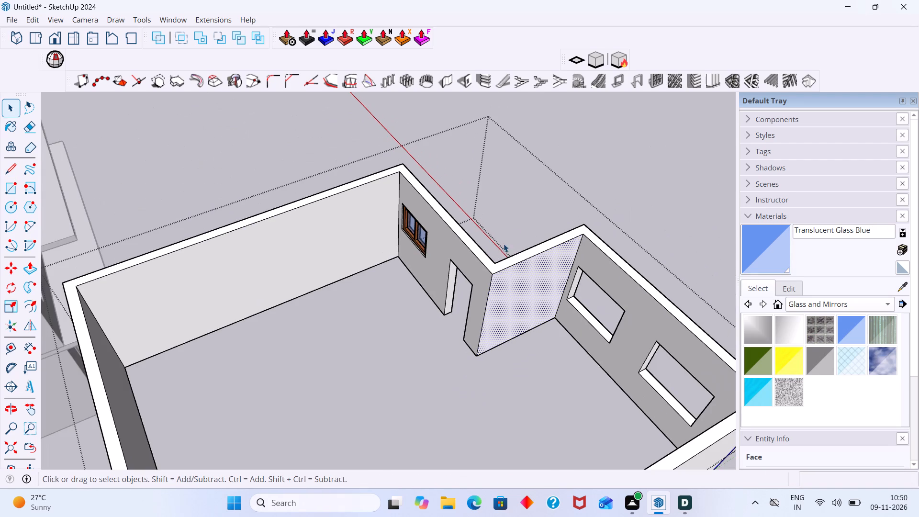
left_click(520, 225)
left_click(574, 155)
Draw a 9" line across the doorway wall's top at the recessed corner, ending on its inner top edge.
middle_click_drag(453, 248, 517, 243)
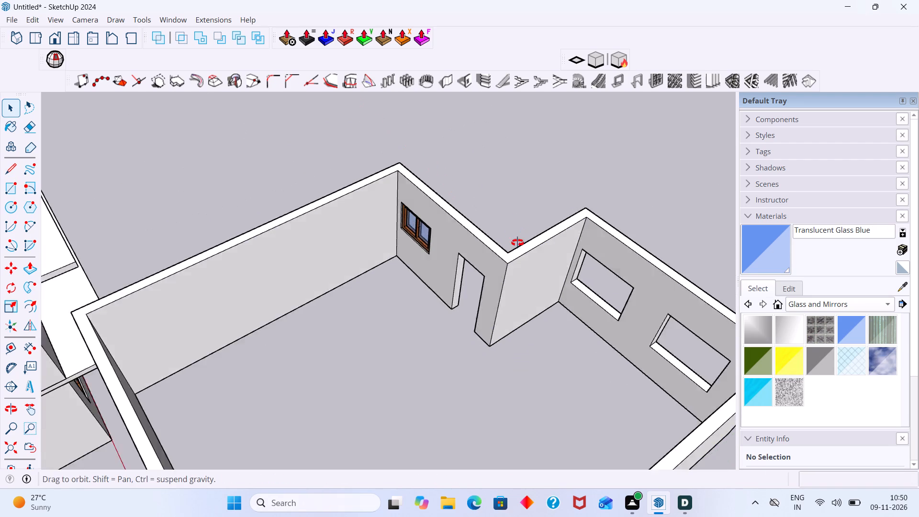
middle_click_drag(517, 243, 612, 232)
middle_click_drag(438, 251, 592, 249)
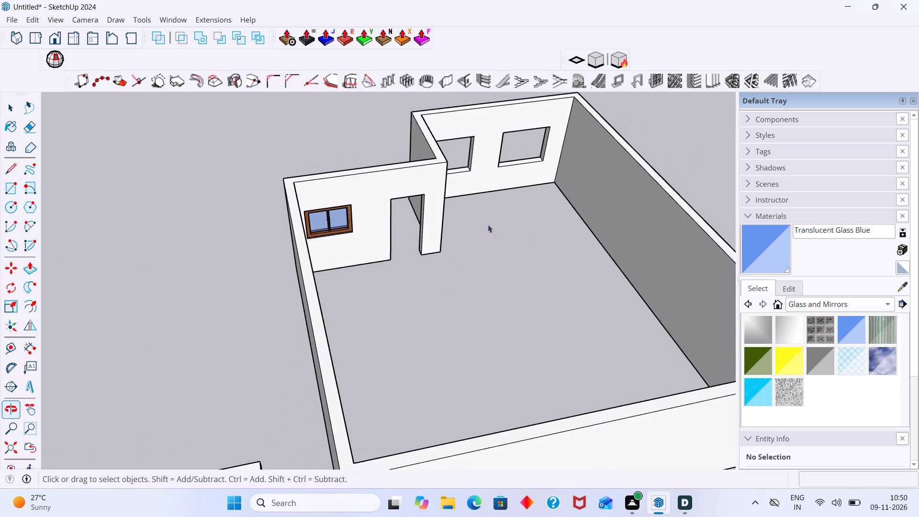
scroll(441, 157, "up", 9)
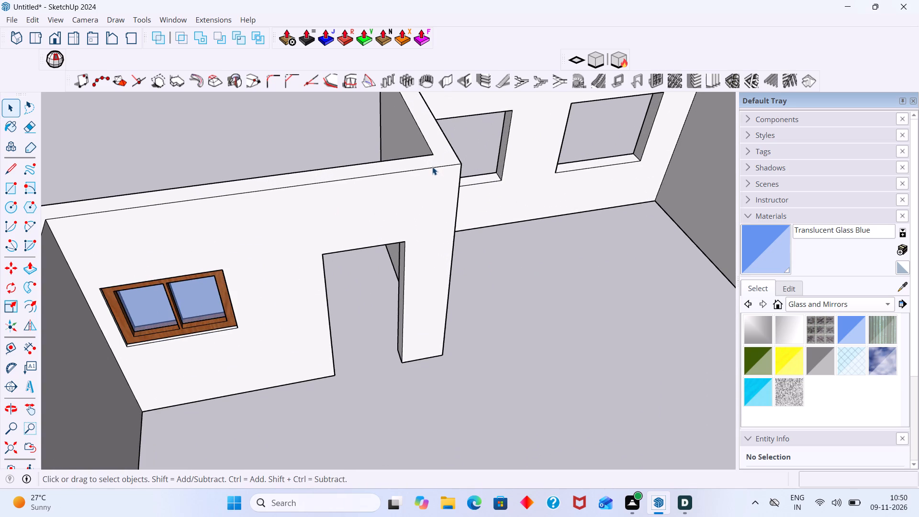
key("l")
left_click(433, 154)
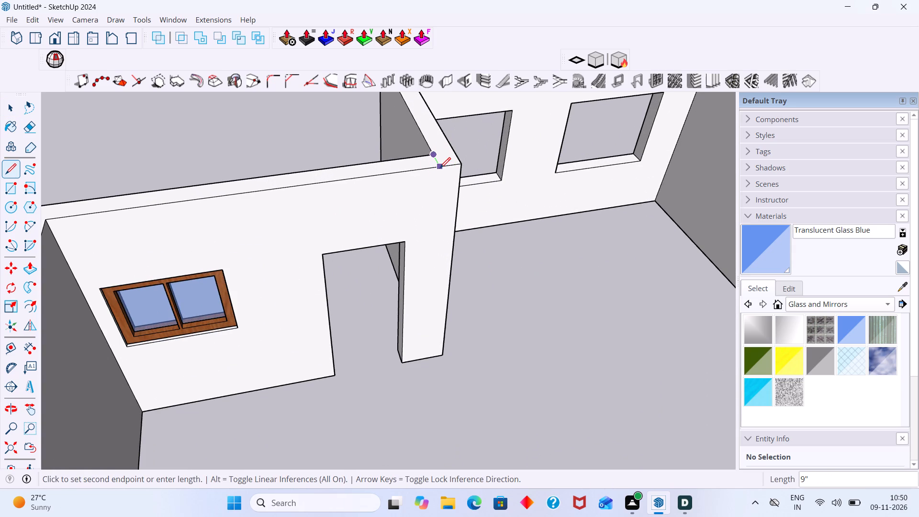
left_click(437, 169)
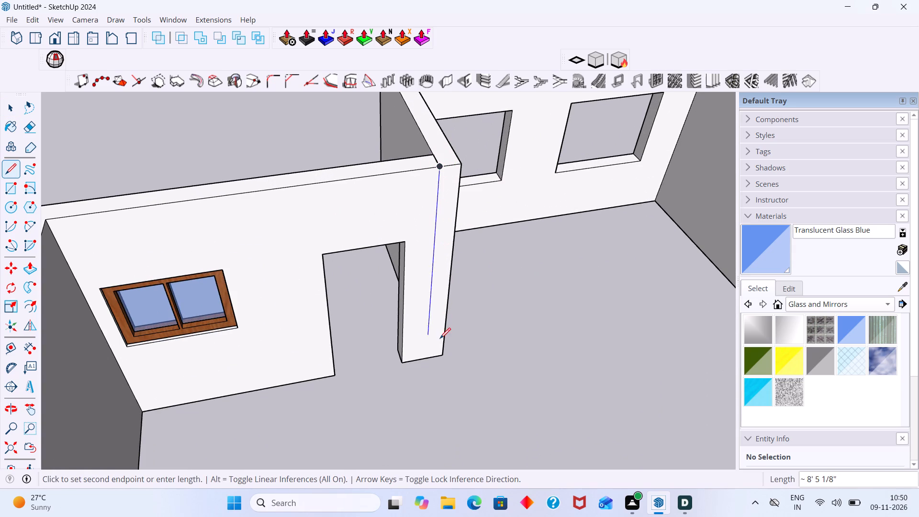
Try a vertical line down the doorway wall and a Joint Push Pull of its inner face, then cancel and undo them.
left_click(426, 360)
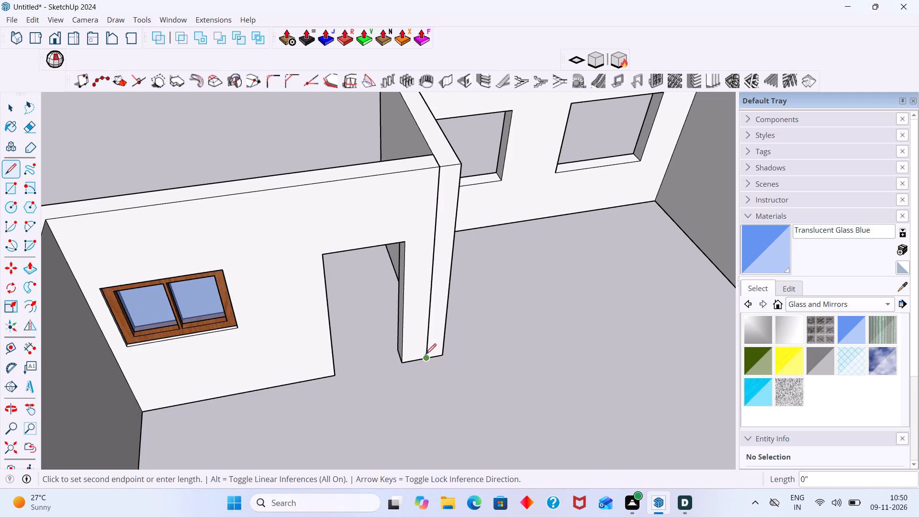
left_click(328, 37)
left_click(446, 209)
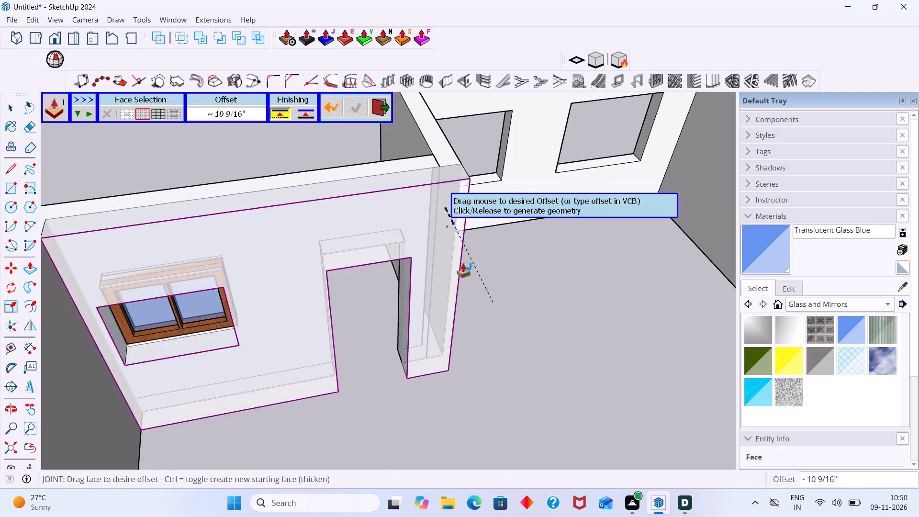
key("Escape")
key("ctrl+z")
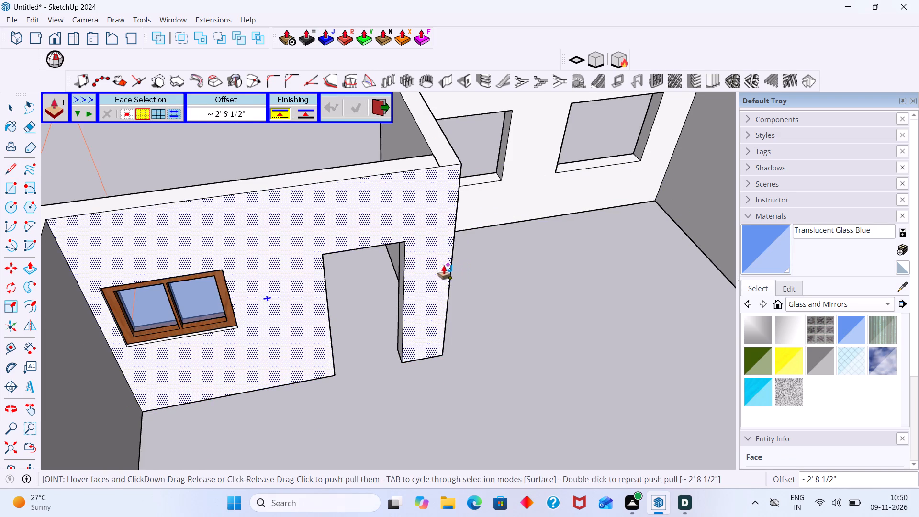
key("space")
Open the copied wall group for editing and select the inner face of the doorway wall.
left_click(434, 248)
double_click(434, 247)
left_click(434, 247)
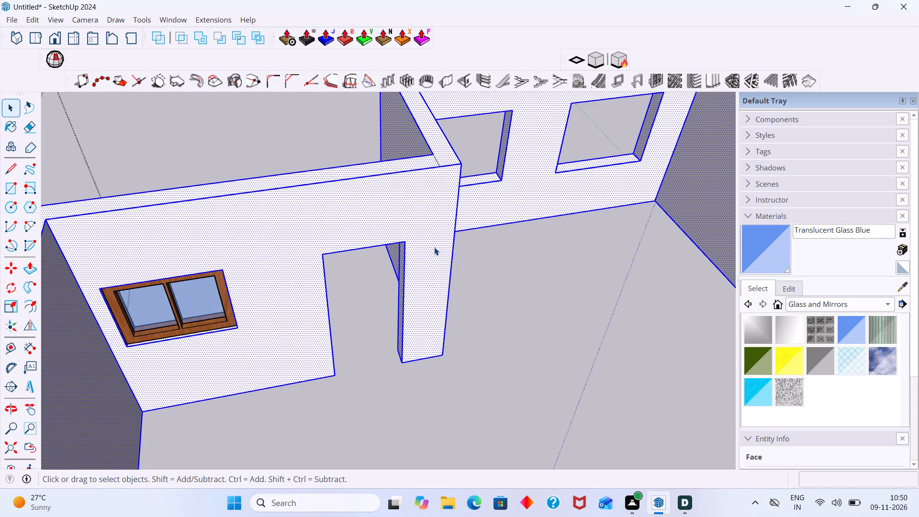
left_click(436, 247)
scroll(444, 247, "up", 2)
left_click(441, 247)
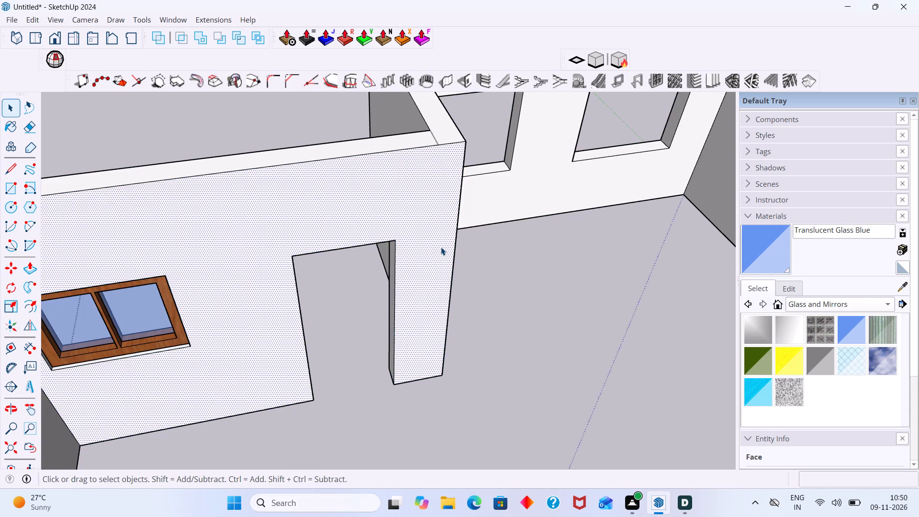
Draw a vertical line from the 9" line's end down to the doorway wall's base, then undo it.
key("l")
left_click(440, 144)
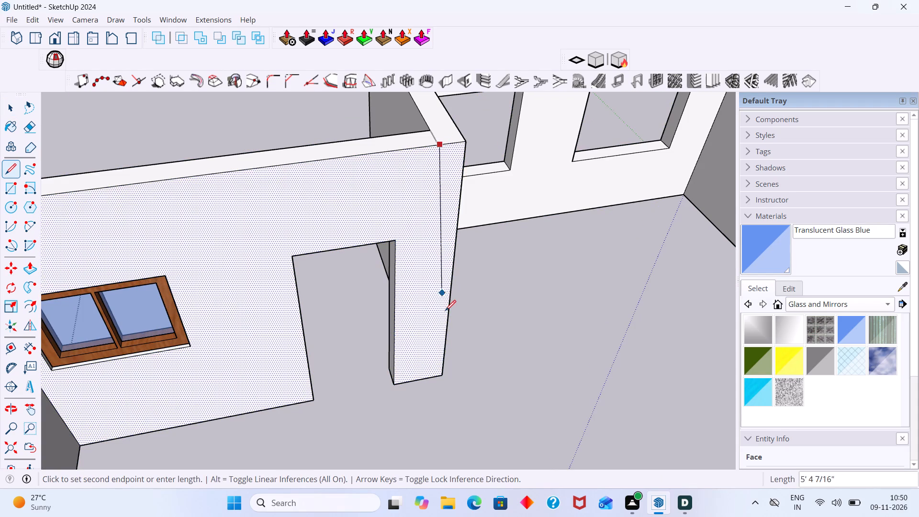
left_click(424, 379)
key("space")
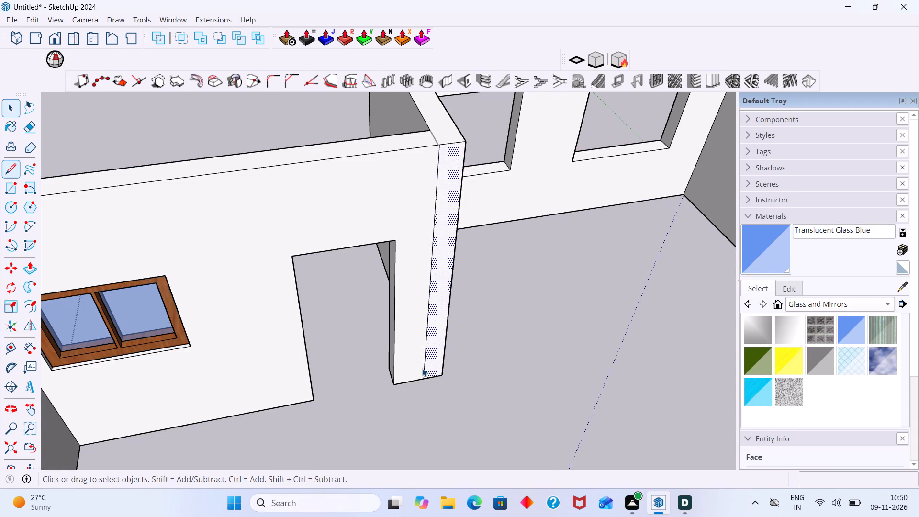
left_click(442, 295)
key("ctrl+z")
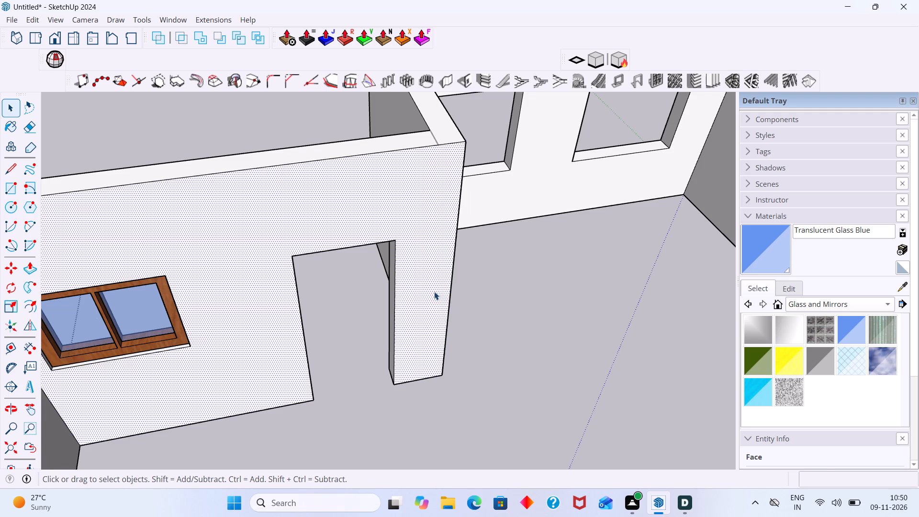
Draw a 10' vertical line from the 9" line's inner end to the wall's base, splitting off a narrow strip beside the doorway.
key("l")
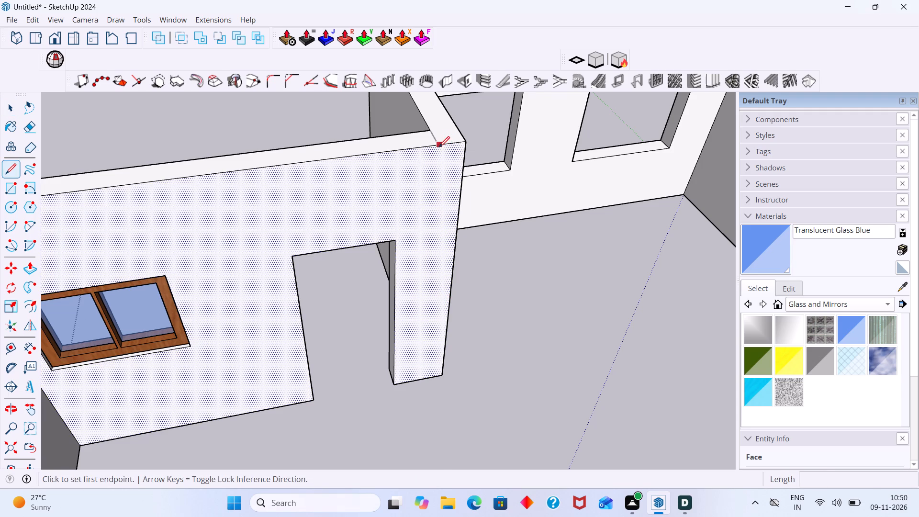
scroll(439, 147, "up", 7)
left_click(437, 144)
scroll(434, 328, "down", 2)
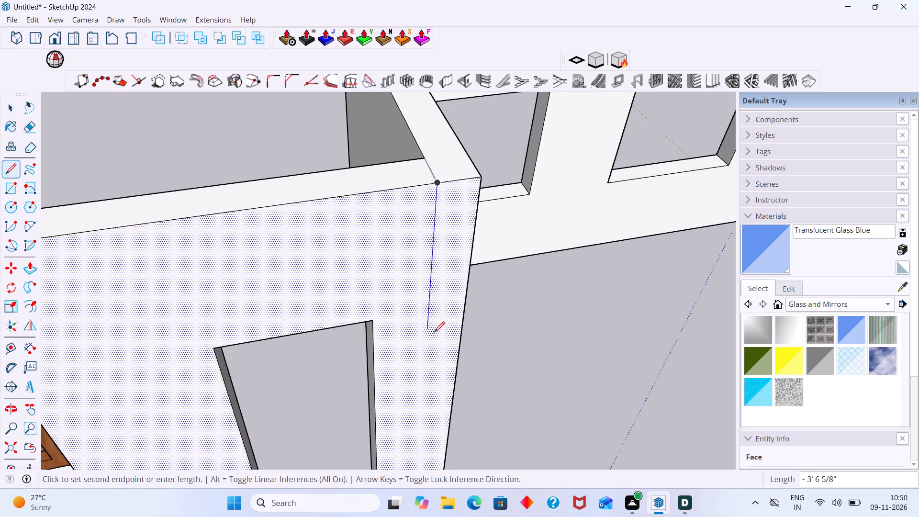
middle_click_drag(425, 334, 420, 222, "shift")
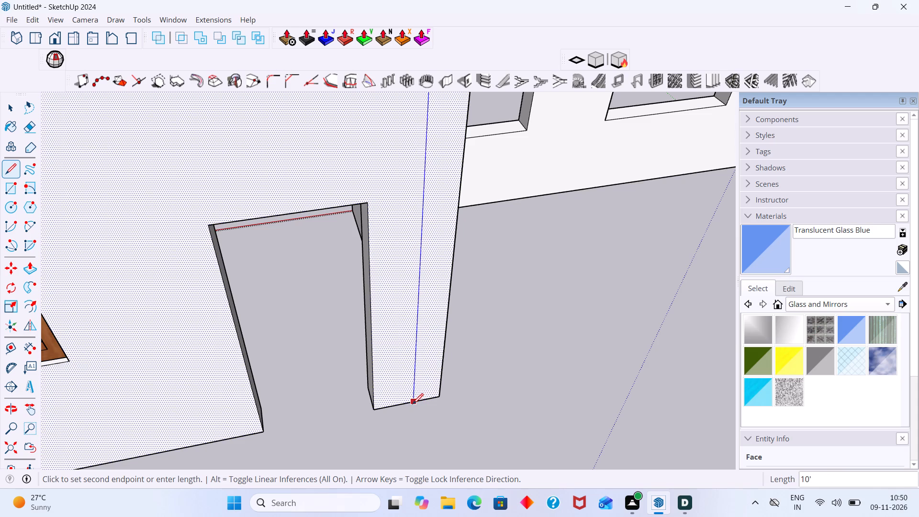
scroll(413, 399, "up", 3)
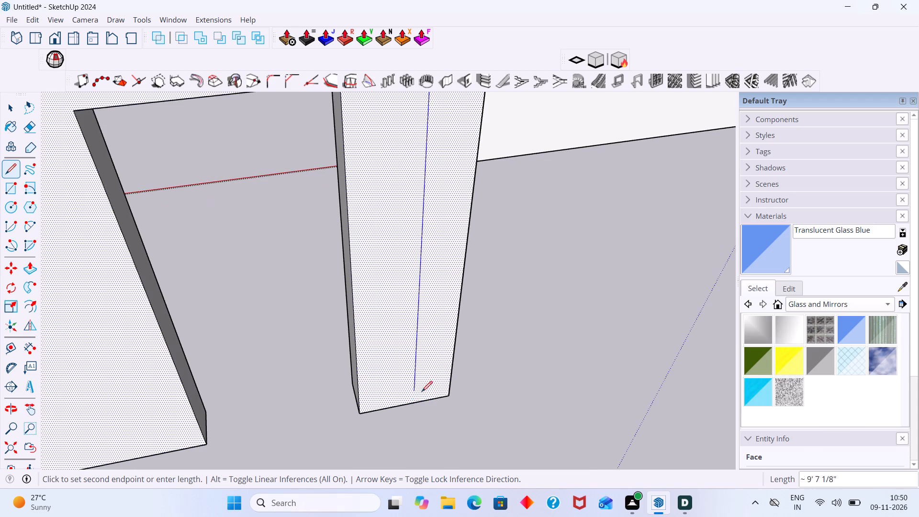
left_click(413, 404)
key("space")
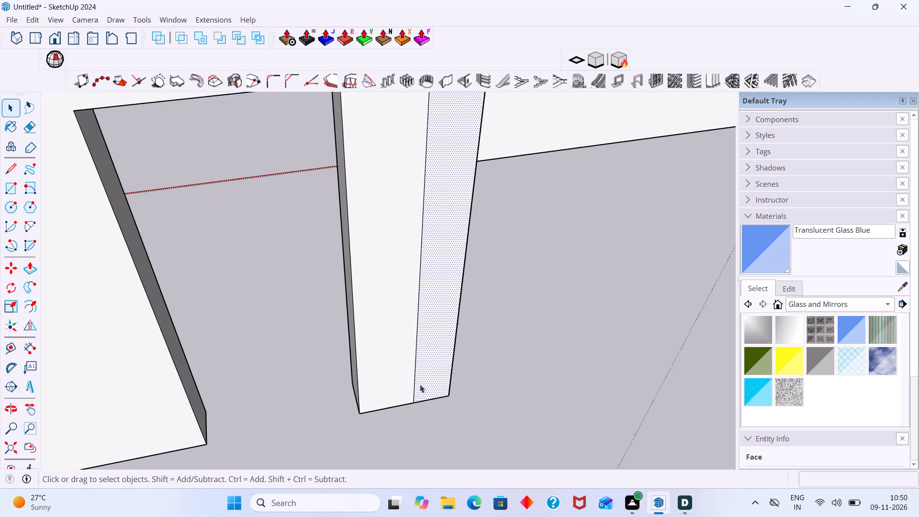
Joint Push Pull the narrow strip about 13' 2" into the room as a partition wall, then close the group.
left_click(329, 37)
left_click(457, 191)
scroll(500, 258, "down", 8)
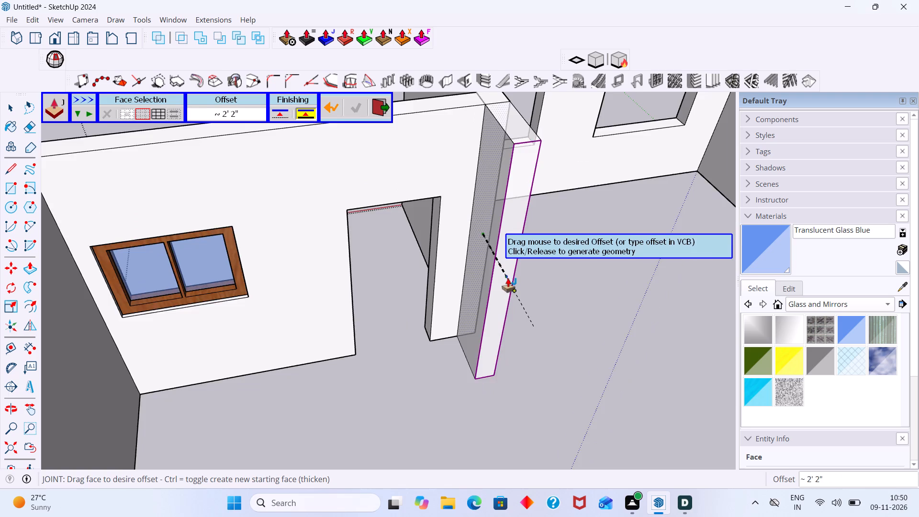
scroll(508, 279, "down", 1)
middle_click_drag(509, 279, 482, 197, "shift")
scroll(504, 248, "down", 9)
middle_click_drag(536, 294, 484, 202, "shift")
scroll(533, 315, "down", 2)
middle_click_drag(534, 320, 487, 214)
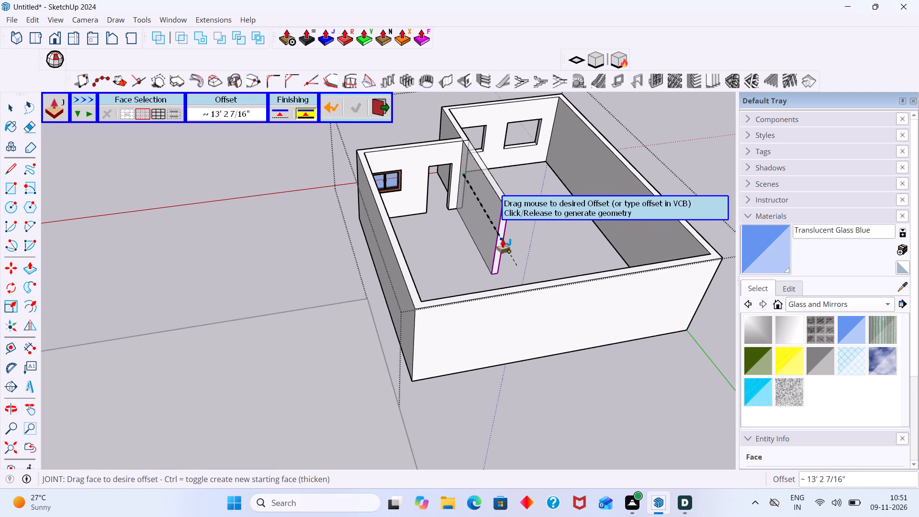
left_click(503, 239)
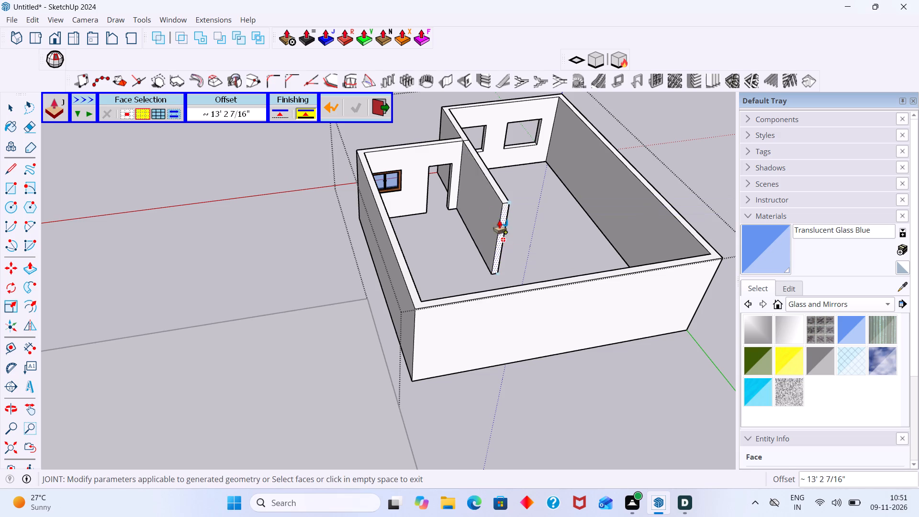
key("space")
left_click(652, 103)
middle_click_drag(526, 161, 576, 182)
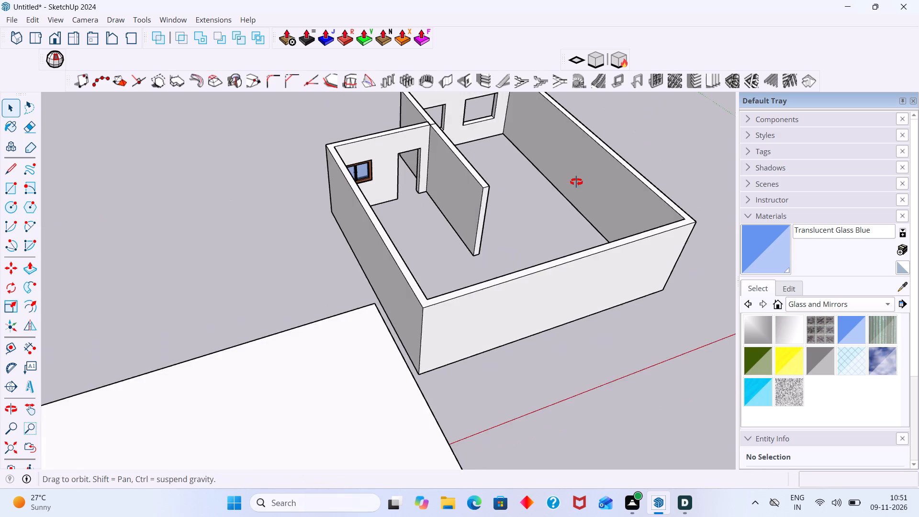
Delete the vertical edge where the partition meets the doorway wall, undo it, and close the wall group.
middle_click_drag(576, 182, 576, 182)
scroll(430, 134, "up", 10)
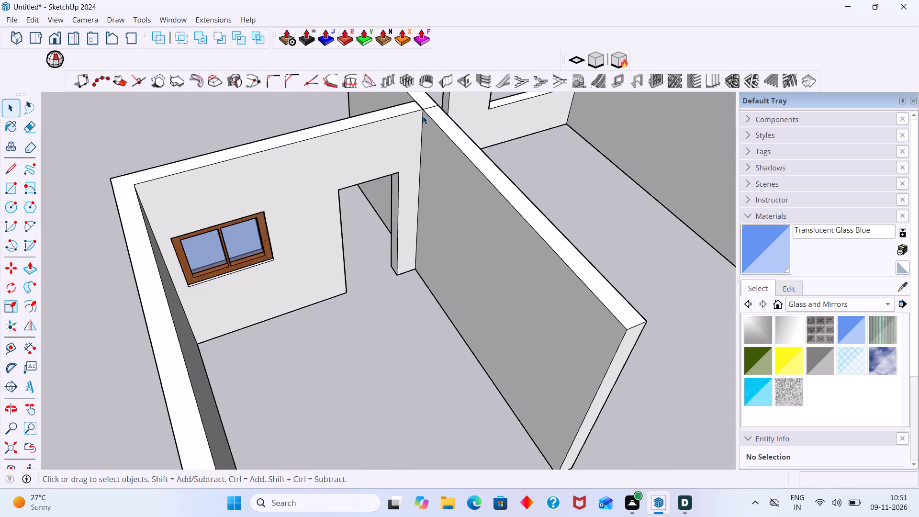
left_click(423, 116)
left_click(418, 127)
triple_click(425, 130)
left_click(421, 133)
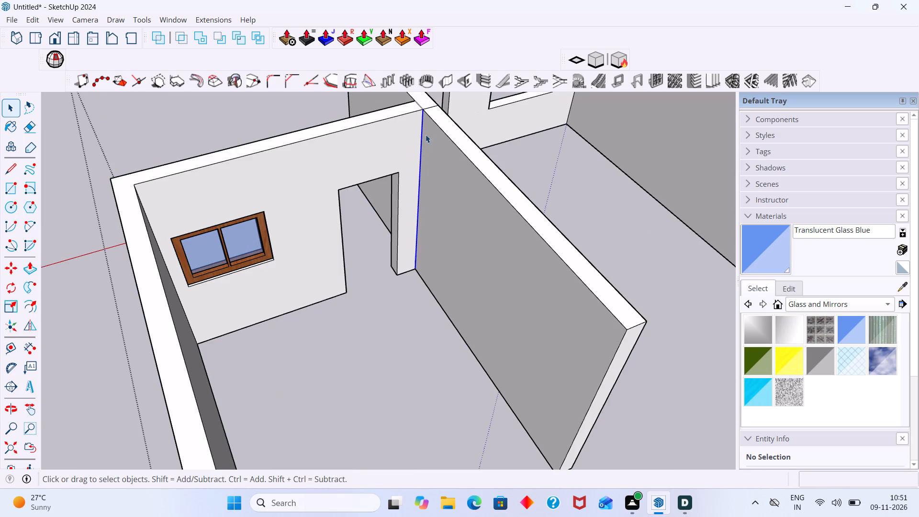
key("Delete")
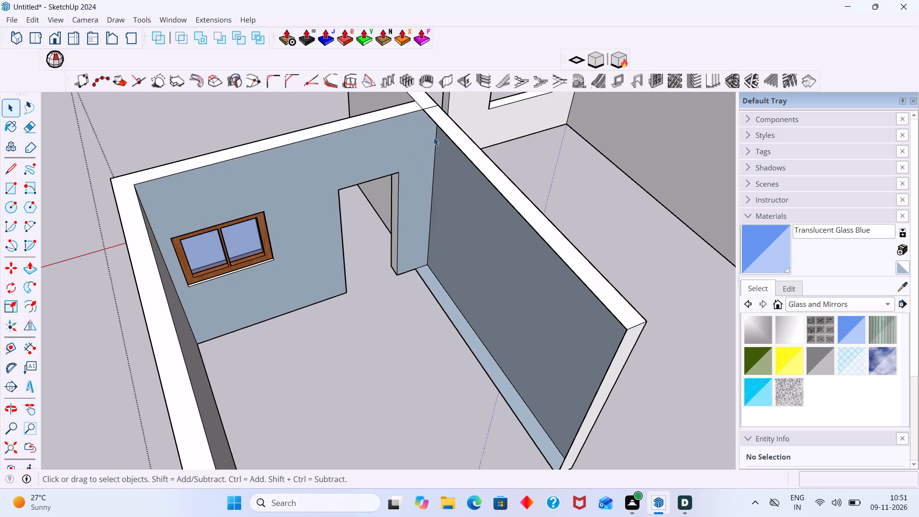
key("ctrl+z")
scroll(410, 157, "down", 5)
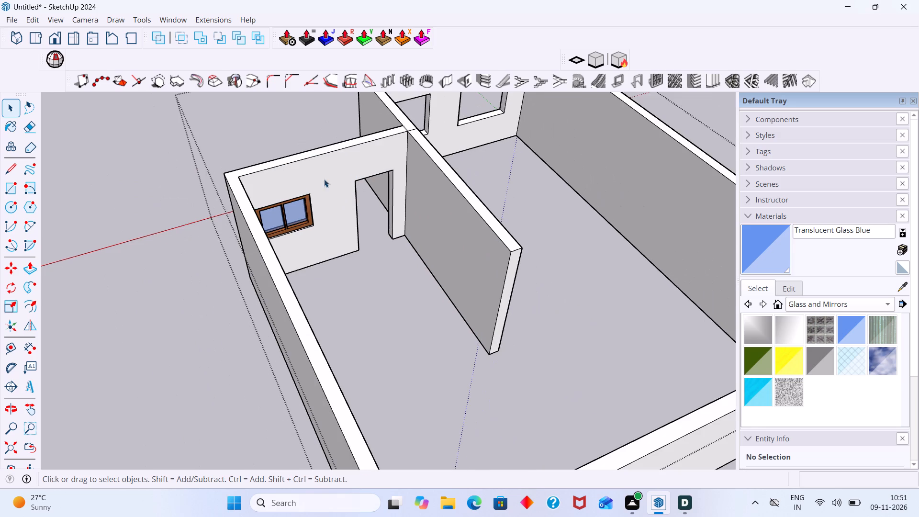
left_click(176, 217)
Reopen the wall group for editing from the outer long wall's side.
middle_click_drag(262, 207, 363, 199)
scroll(234, 228, "up", 2)
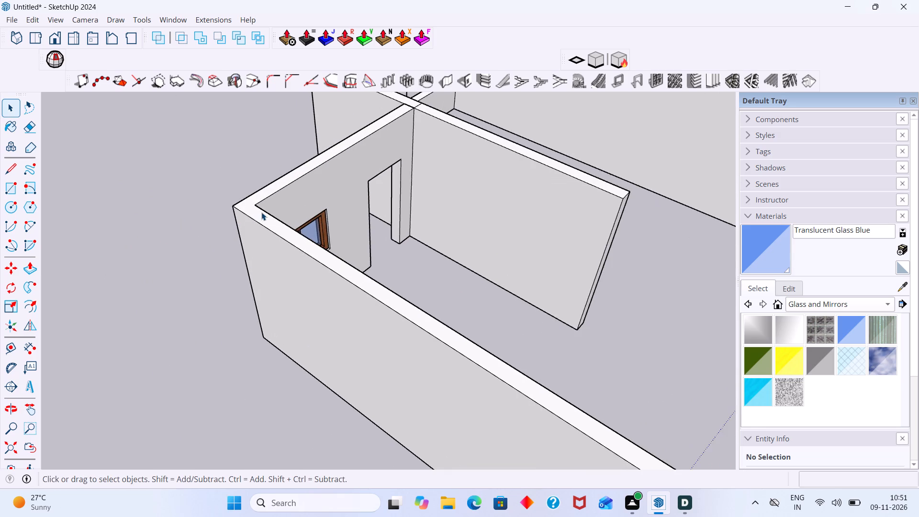
scroll(261, 212, "up", 1)
scroll(267, 230, "down", 5)
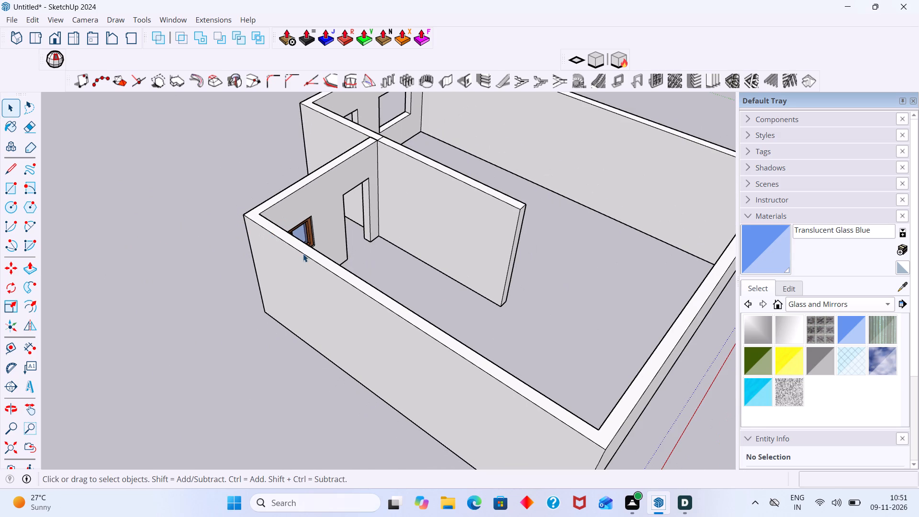
left_click(304, 259)
double_click(303, 260)
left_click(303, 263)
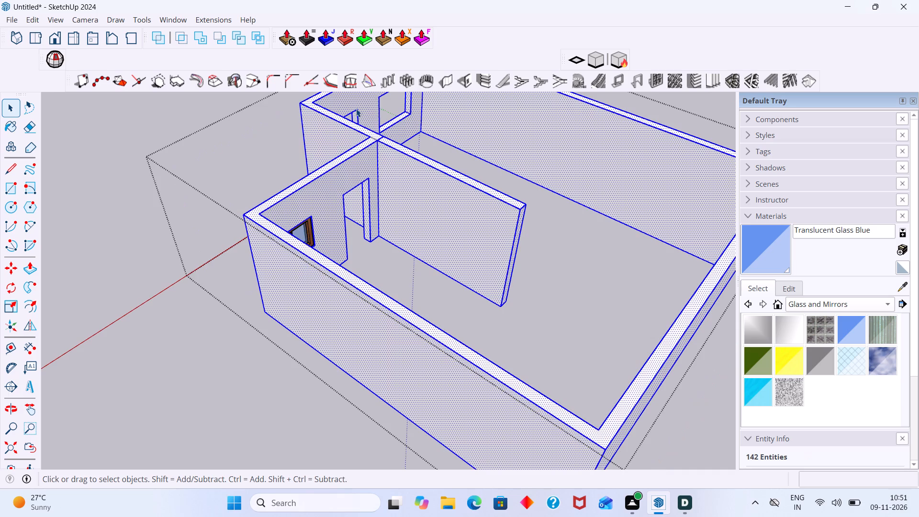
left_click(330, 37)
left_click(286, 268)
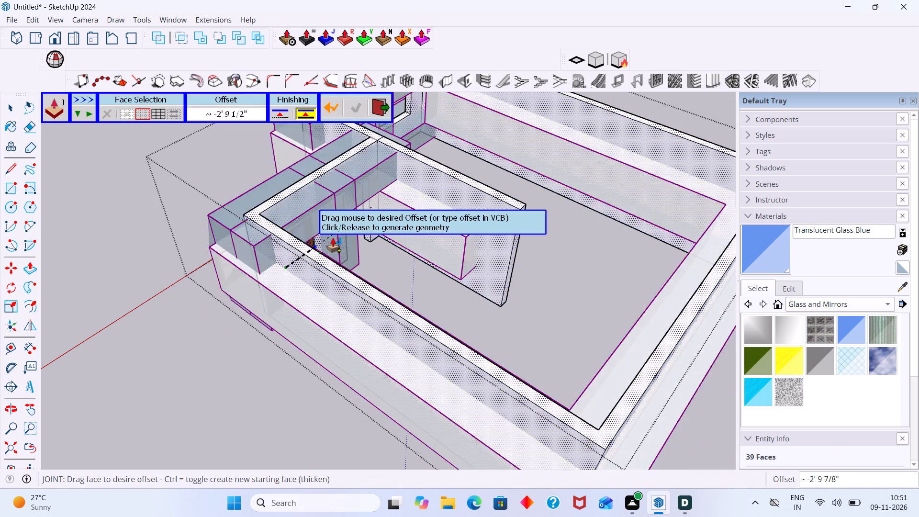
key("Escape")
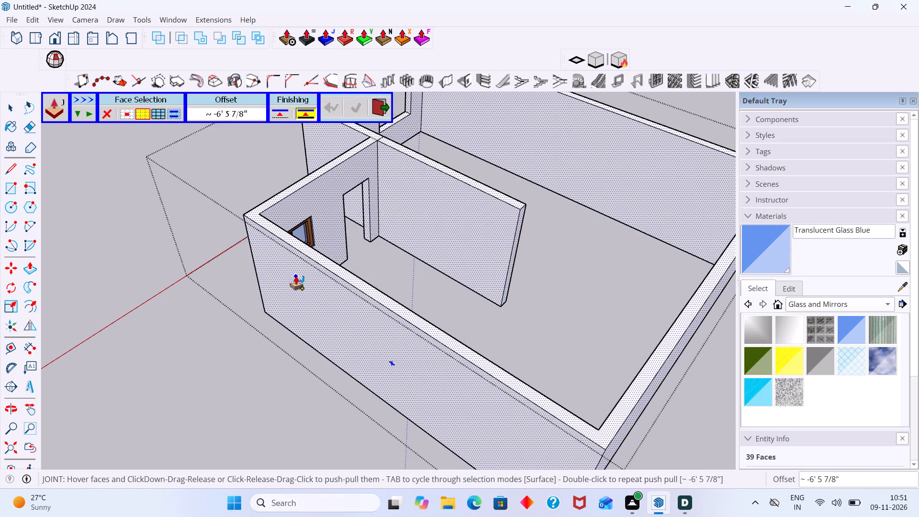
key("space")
Joint Push Pull the long outer wall's outside face about 12' 11" inward, up to the partition wall.
left_click(296, 289)
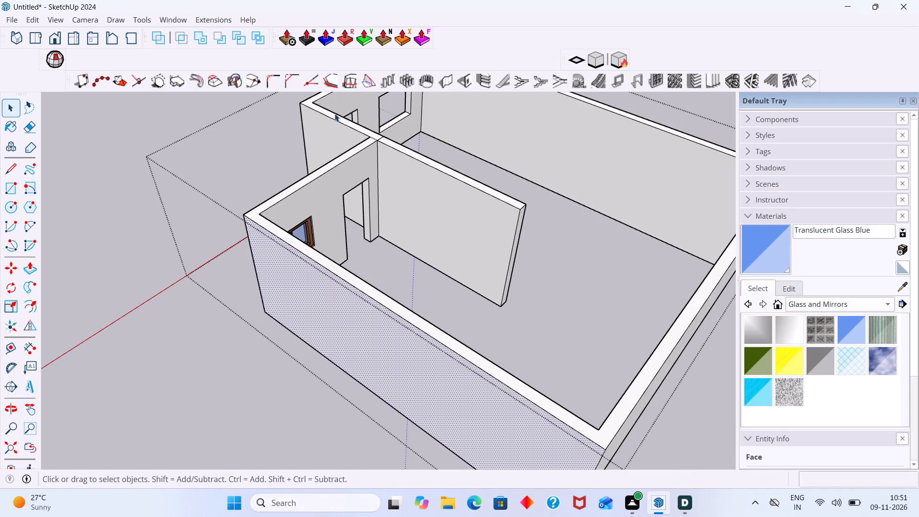
left_click(334, 42)
left_click(293, 274)
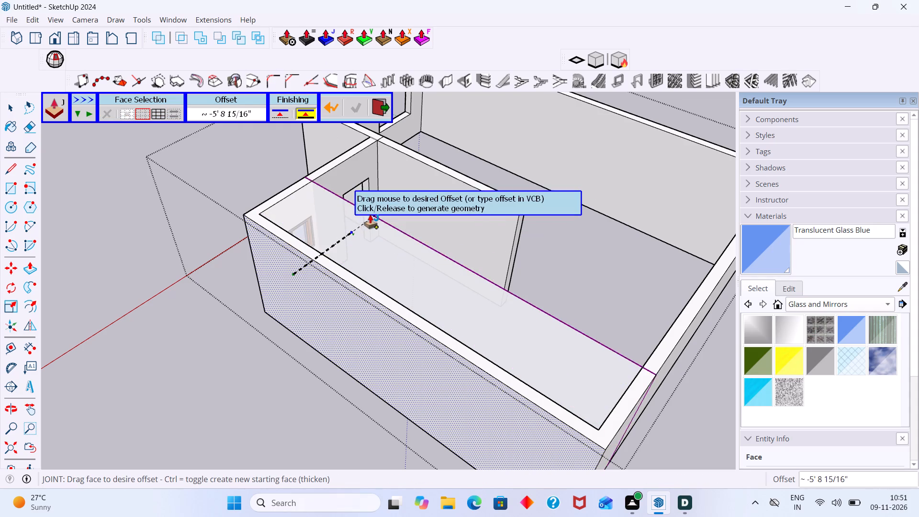
scroll(384, 129, "up", 5)
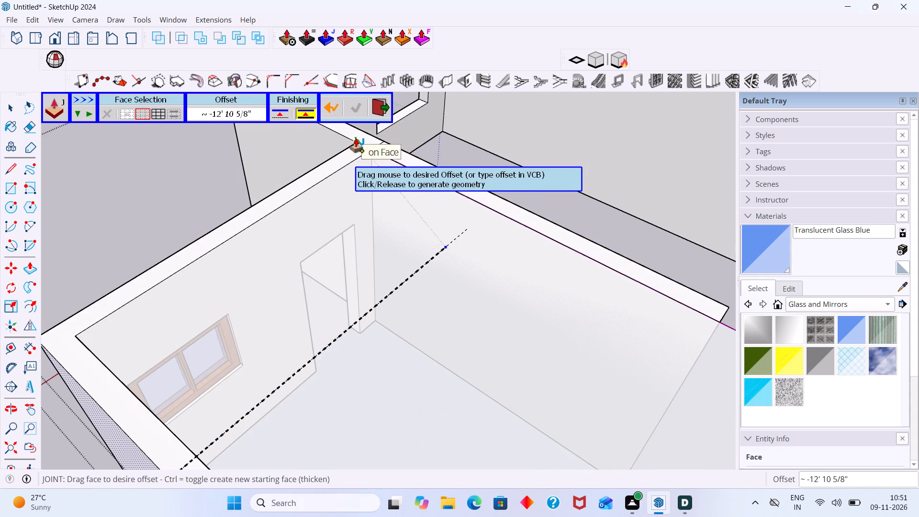
left_click(356, 139)
key("space")
Delete the face covering the enclosed room, plus the doorway wall's top, inner, end and outer faces.
left_click(359, 242)
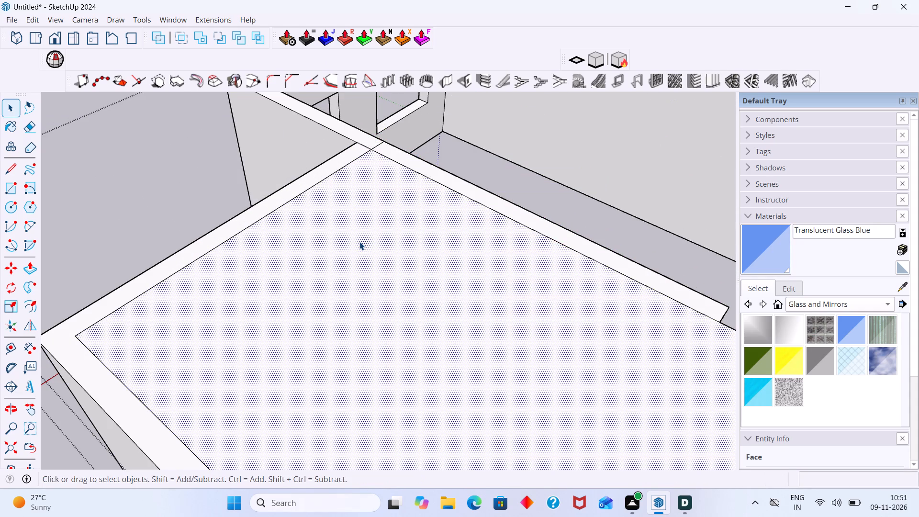
key("Delete")
left_click(302, 185)
key("Delete")
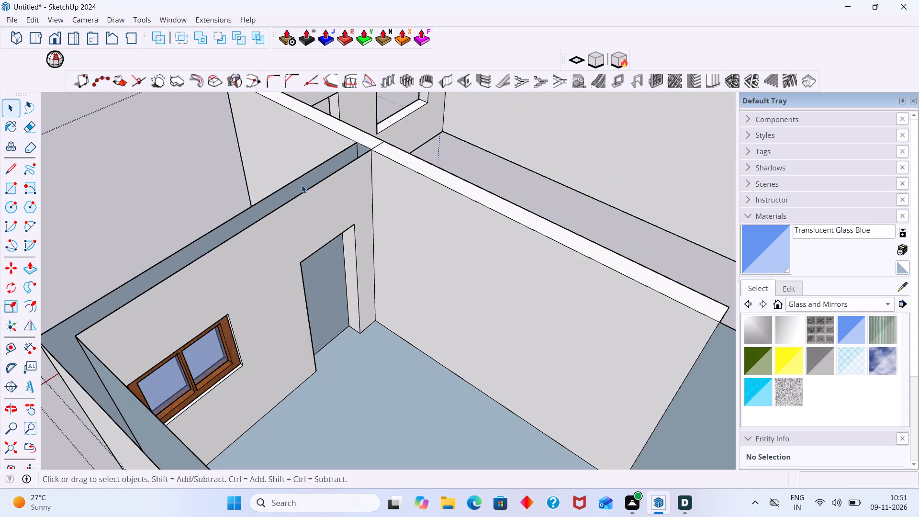
left_click(333, 193)
key("Delete")
left_click(364, 158)
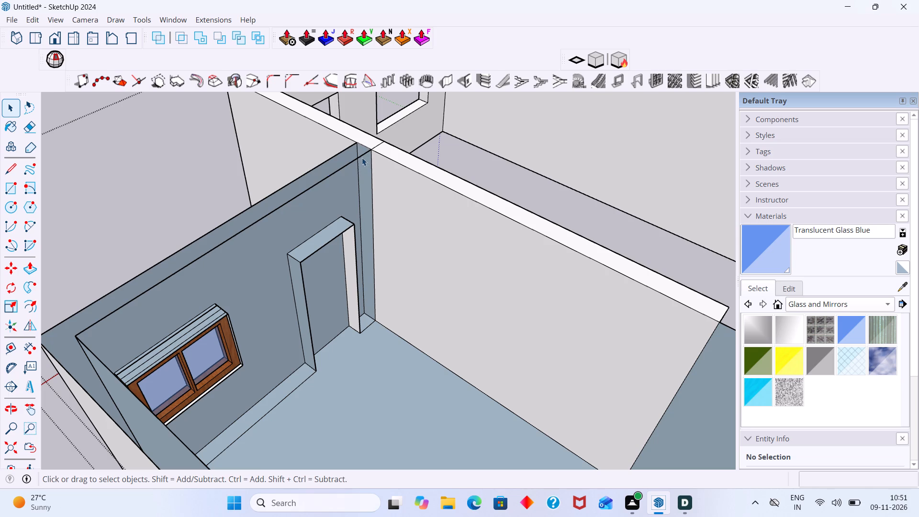
key("Delete")
left_click(336, 160)
key("Delete")
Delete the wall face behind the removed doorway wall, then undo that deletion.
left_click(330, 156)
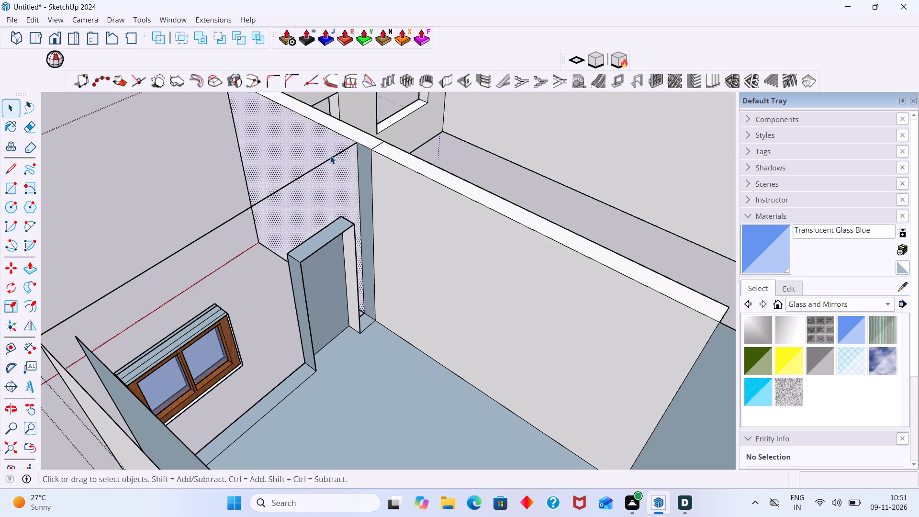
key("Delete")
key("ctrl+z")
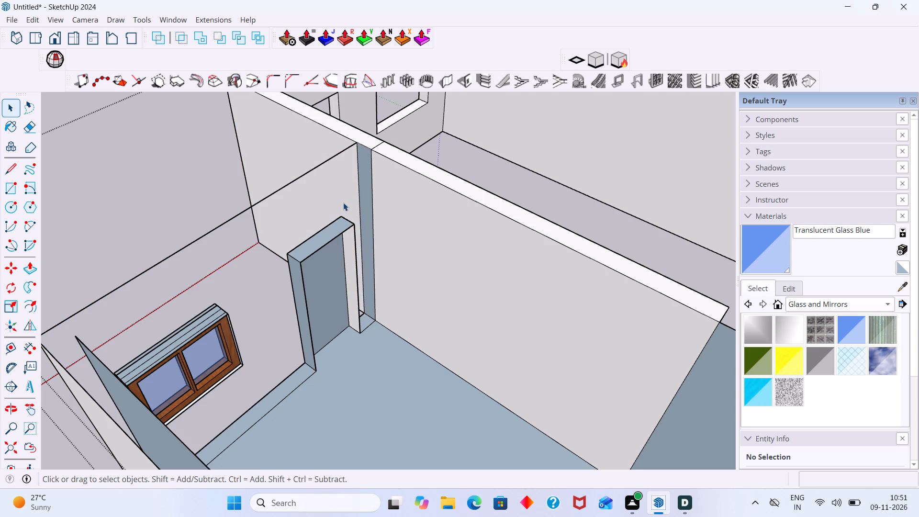
Erase the doorway wall's remaining top edge, the doorway's head and the jamb nearest the window.
key("e")
left_click_drag(315, 199, 299, 176)
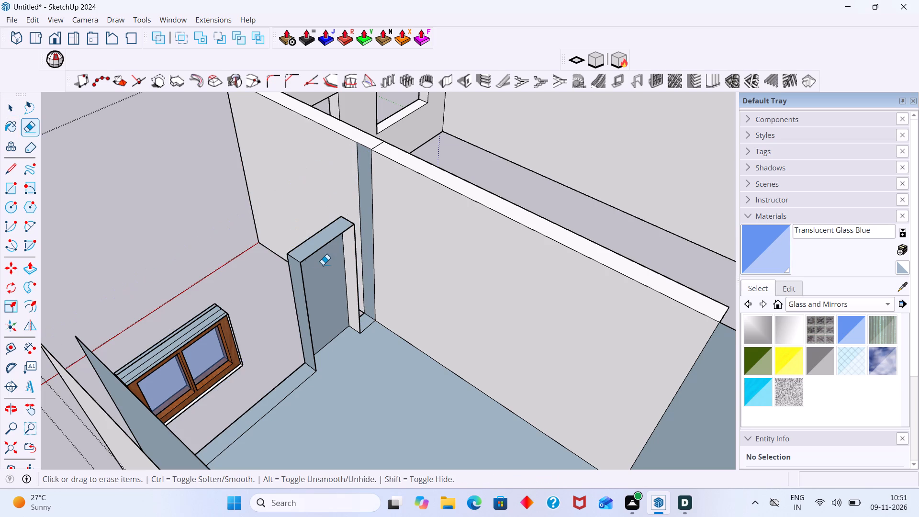
left_click_drag(323, 264, 303, 242)
left_click_drag(307, 256, 301, 278)
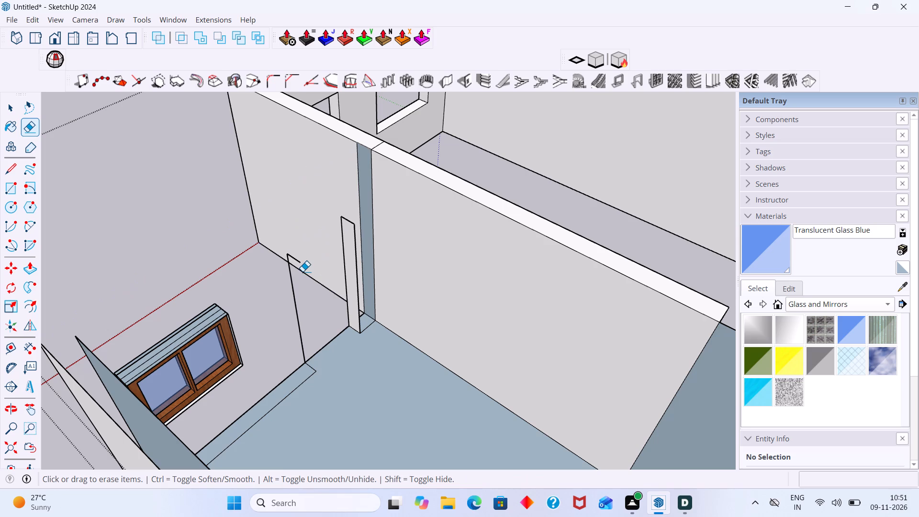
left_click_drag(303, 271, 295, 262)
key("ctrl+z")
left_click_drag(303, 288, 291, 308)
Erase the window, most of its opening's edges, and the doorway wall's base and adjoining floor face.
left_click_drag(259, 318, 202, 305)
left_click_drag(225, 326, 212, 307)
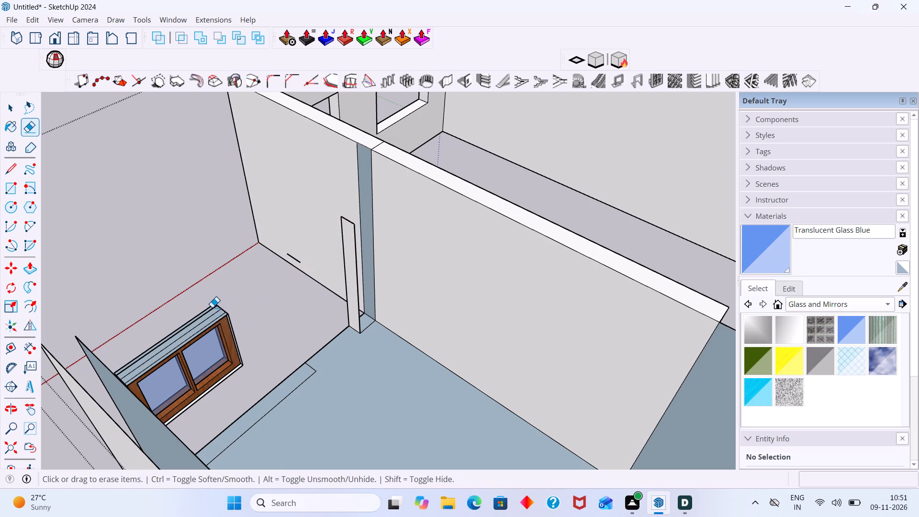
left_click_drag(212, 307, 201, 308)
left_click_drag(223, 309, 226, 365)
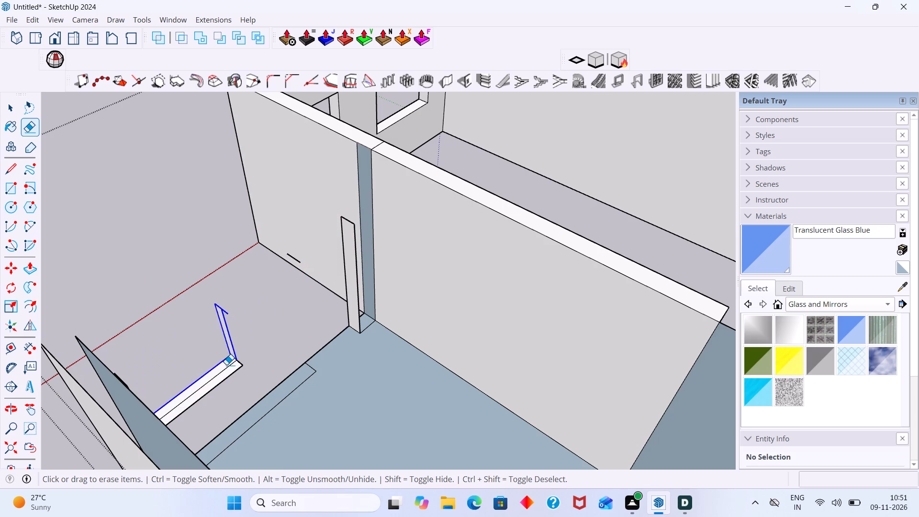
left_click_drag(226, 365, 291, 405)
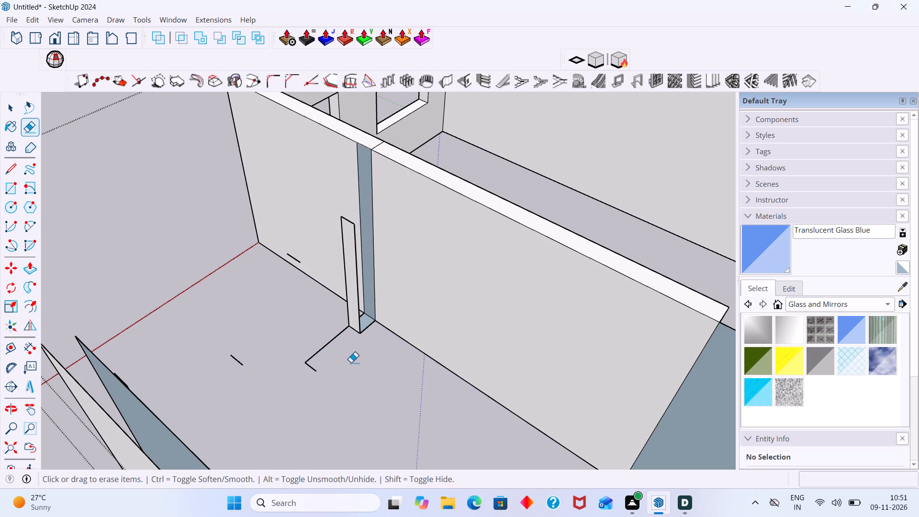
Clear the old long outer wall's leftover faces and outline edges with the Eraser.
scroll(345, 364, "down", 6)
middle_click_drag(342, 365, 394, 353)
left_click_drag(337, 391, 324, 424)
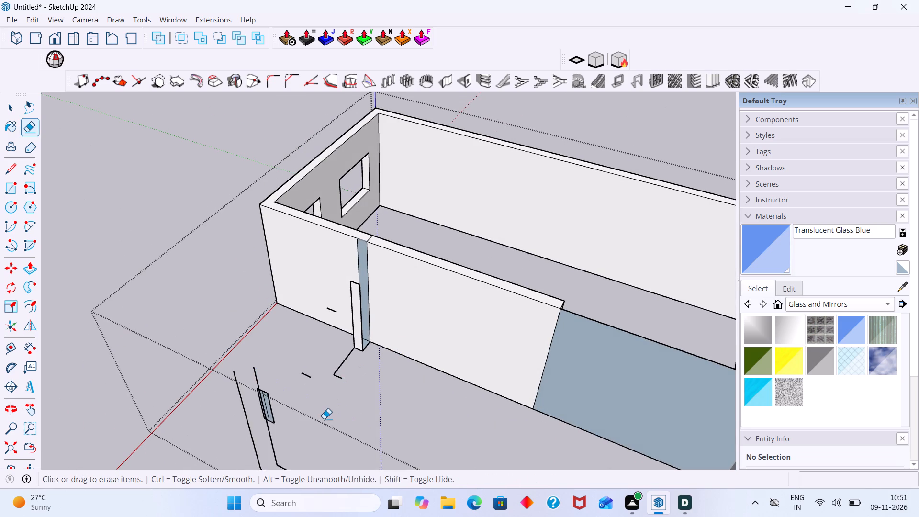
scroll(323, 414, "down", 2)
scroll(287, 318, "down", 4)
middle_click_drag(288, 333, 316, 230)
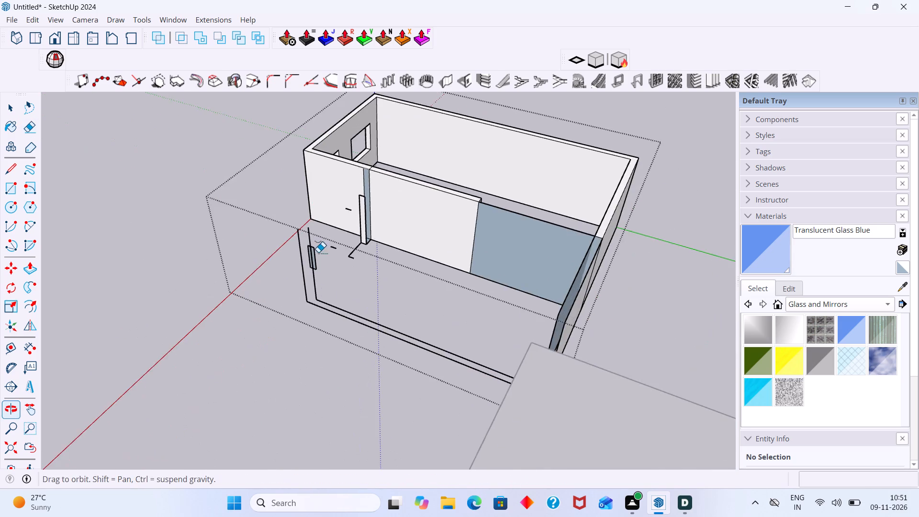
scroll(326, 304, "up", 2)
left_click_drag(341, 303, 296, 246)
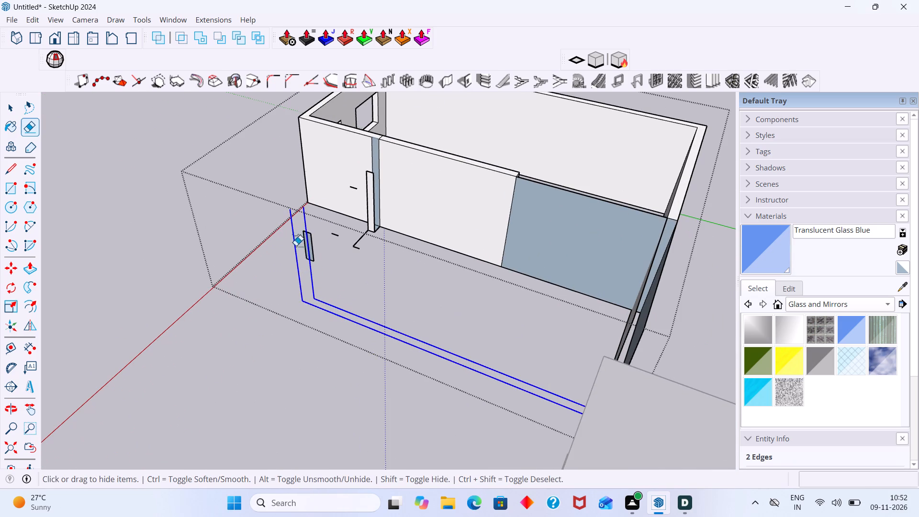
left_click_drag(296, 246, 305, 233)
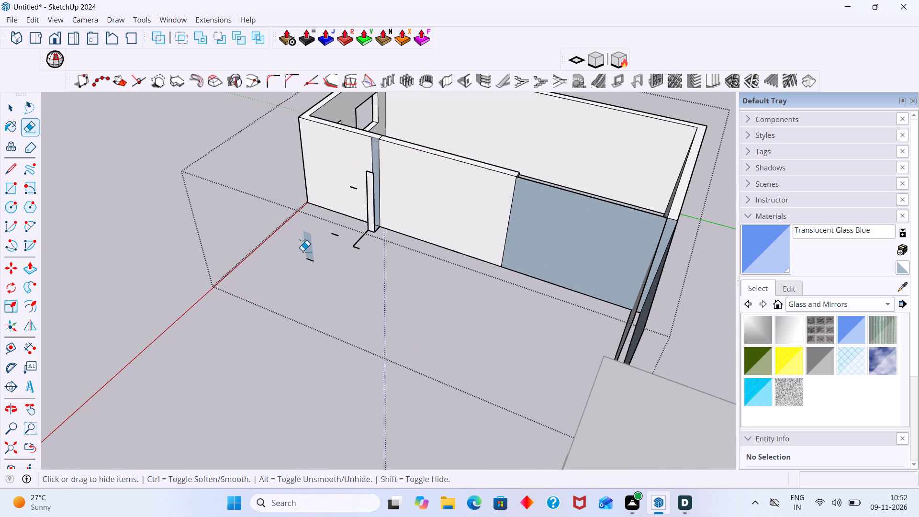
Remove the edges and the two small leftover faces of the former window opening.
left_click_drag(328, 248, 303, 238)
left_click(316, 242)
left_click(312, 242)
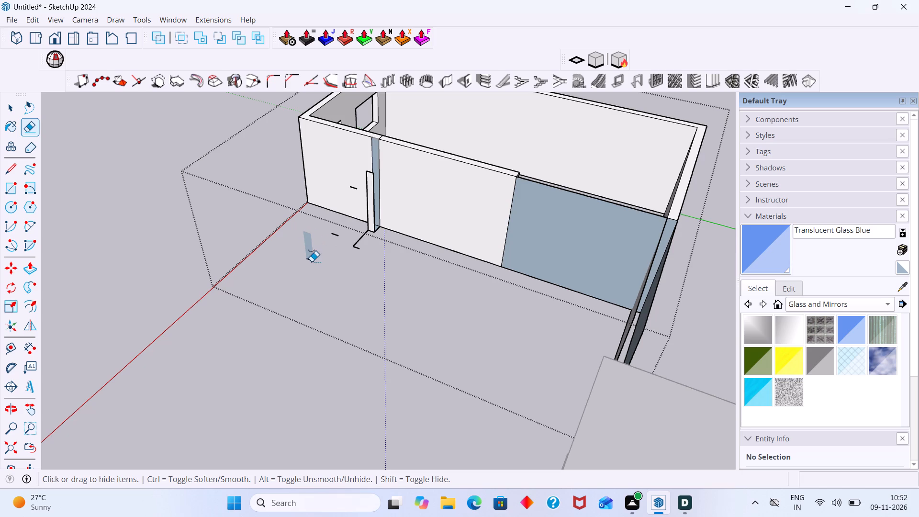
left_click(312, 261)
scroll(312, 251, "up", 1)
middle_click_drag(311, 254, 383, 259)
scroll(280, 259, "up", 4)
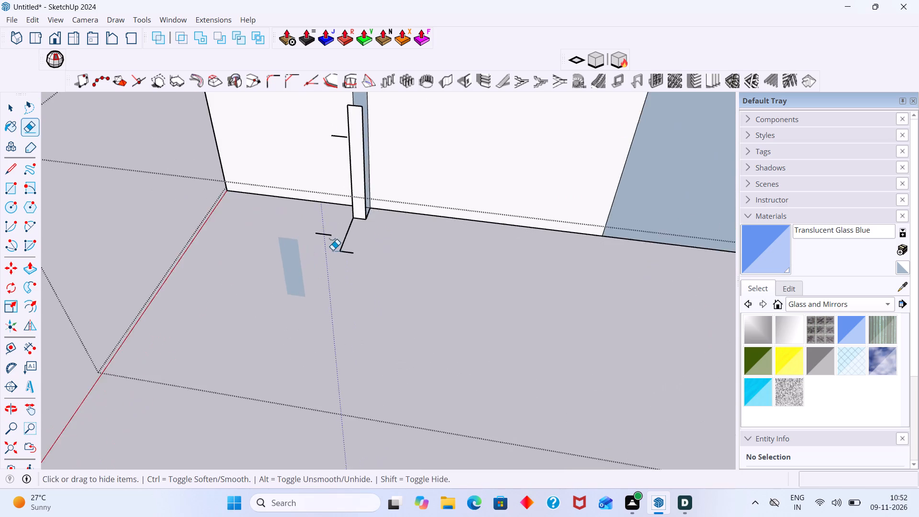
scroll(333, 250, "up", 5)
key("space")
left_click(290, 263)
left_click(292, 262)
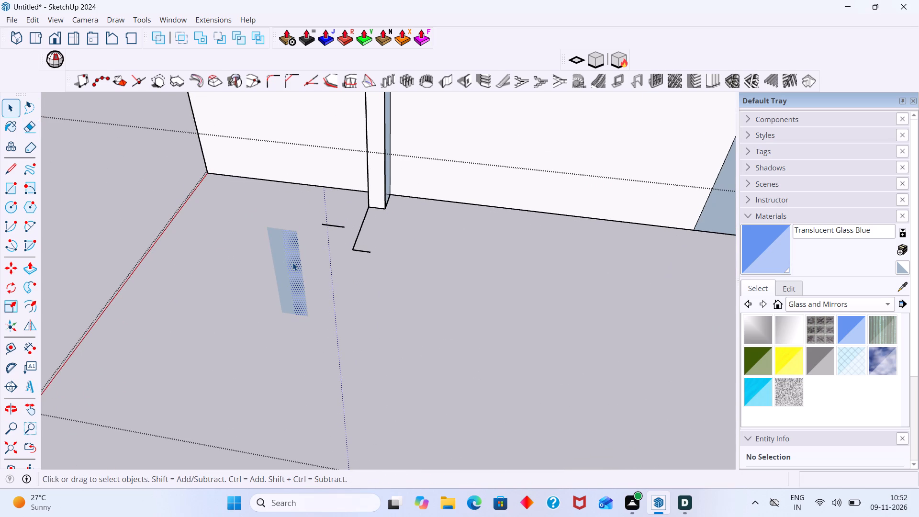
key("Delete")
left_click(278, 261)
key("Delete")
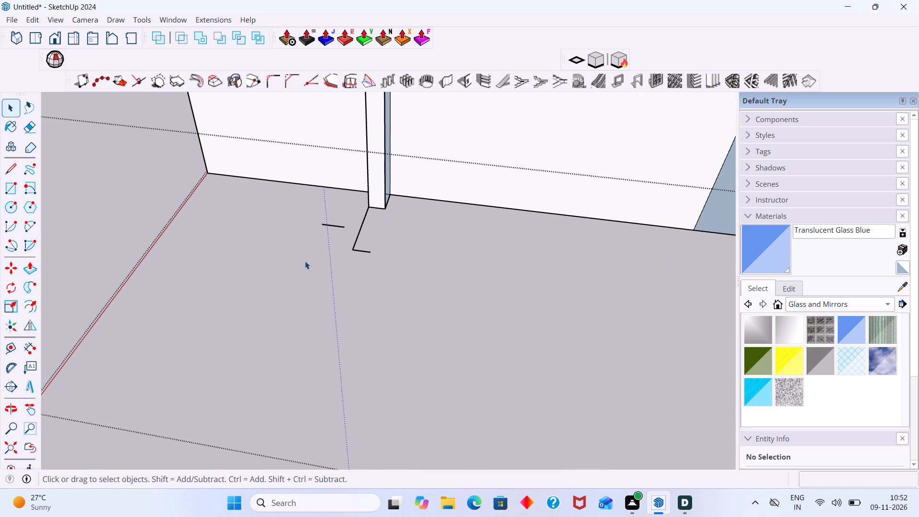
Erase the stray floor and wall edges, and the side faces and upright edges of the remaining doorway stub.
scroll(305, 261, "down", 8)
key("e")
scroll(363, 249, "up", 5)
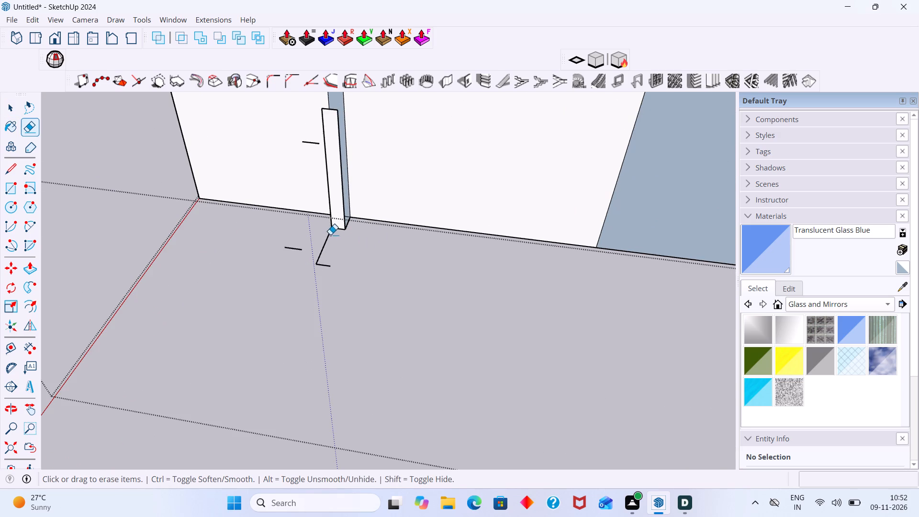
left_click_drag(330, 234, 325, 264)
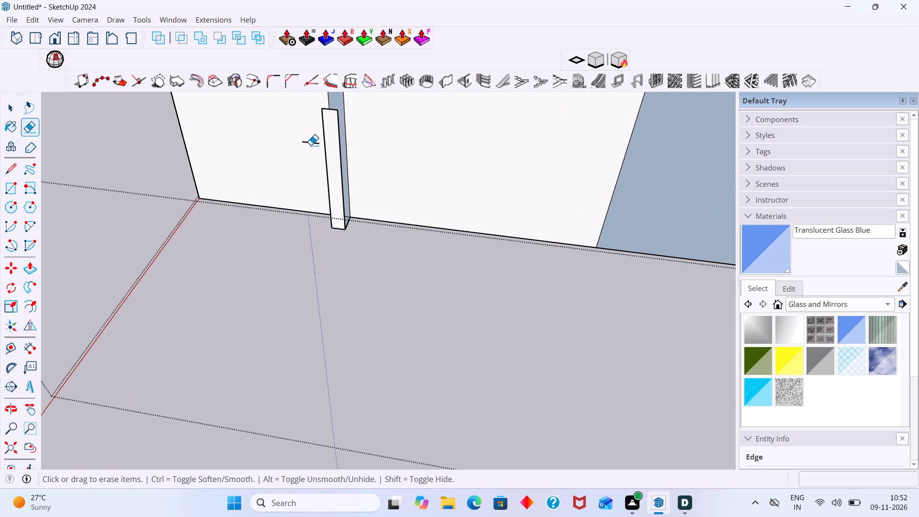
left_click(311, 140)
left_click(339, 138)
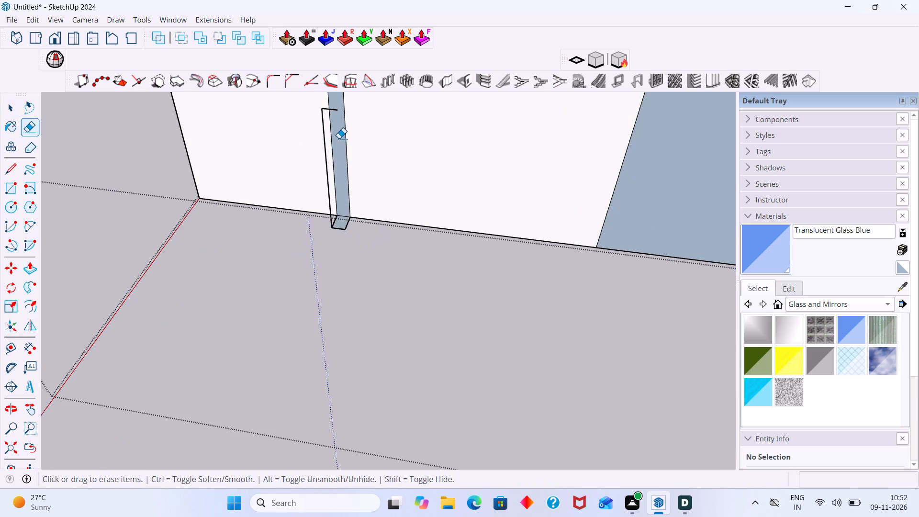
left_click(327, 141)
left_click(324, 142)
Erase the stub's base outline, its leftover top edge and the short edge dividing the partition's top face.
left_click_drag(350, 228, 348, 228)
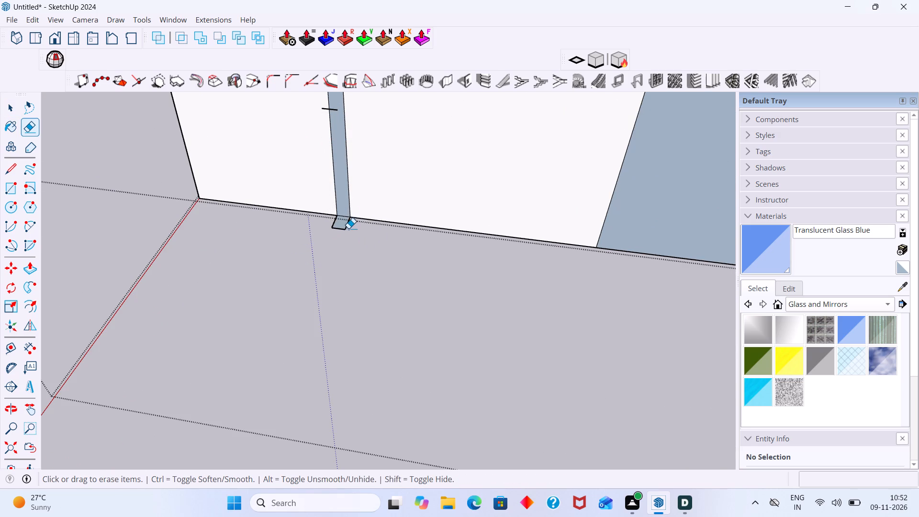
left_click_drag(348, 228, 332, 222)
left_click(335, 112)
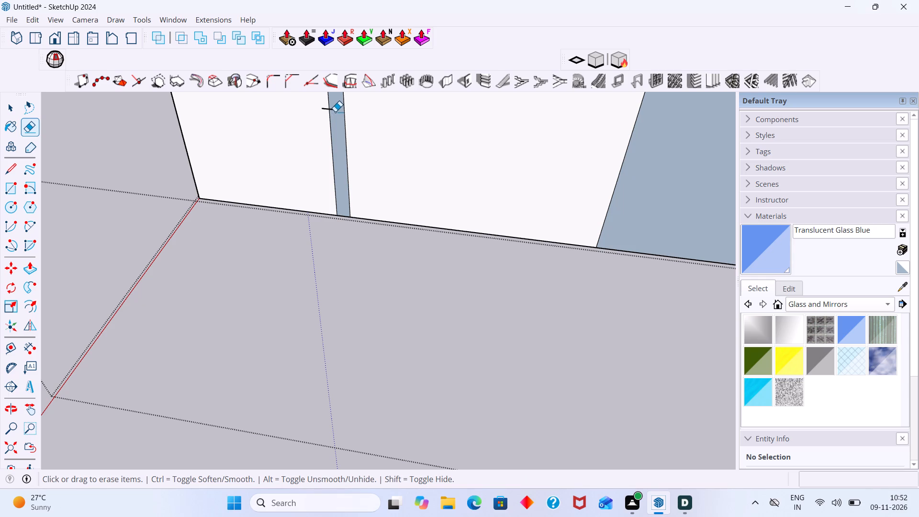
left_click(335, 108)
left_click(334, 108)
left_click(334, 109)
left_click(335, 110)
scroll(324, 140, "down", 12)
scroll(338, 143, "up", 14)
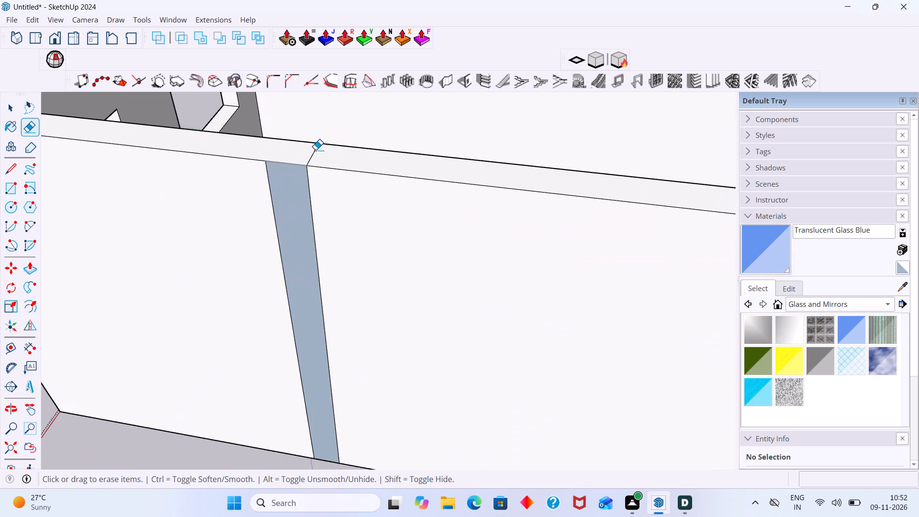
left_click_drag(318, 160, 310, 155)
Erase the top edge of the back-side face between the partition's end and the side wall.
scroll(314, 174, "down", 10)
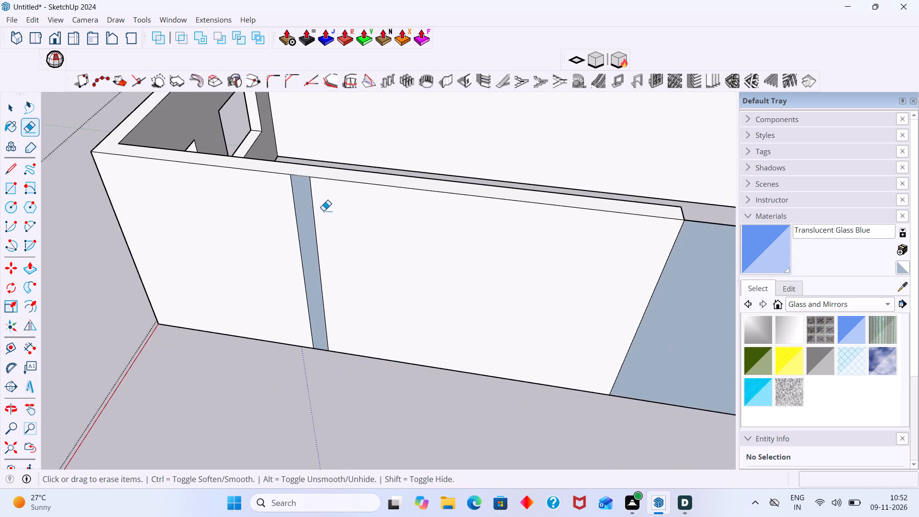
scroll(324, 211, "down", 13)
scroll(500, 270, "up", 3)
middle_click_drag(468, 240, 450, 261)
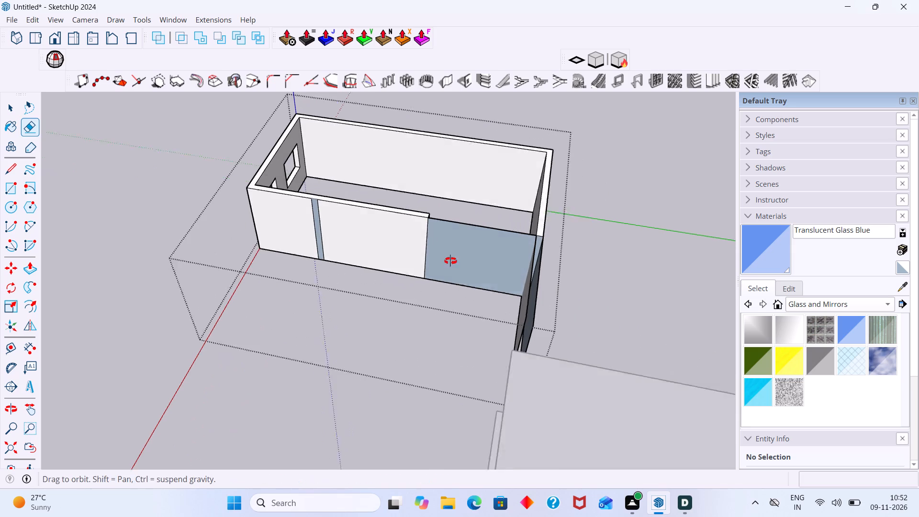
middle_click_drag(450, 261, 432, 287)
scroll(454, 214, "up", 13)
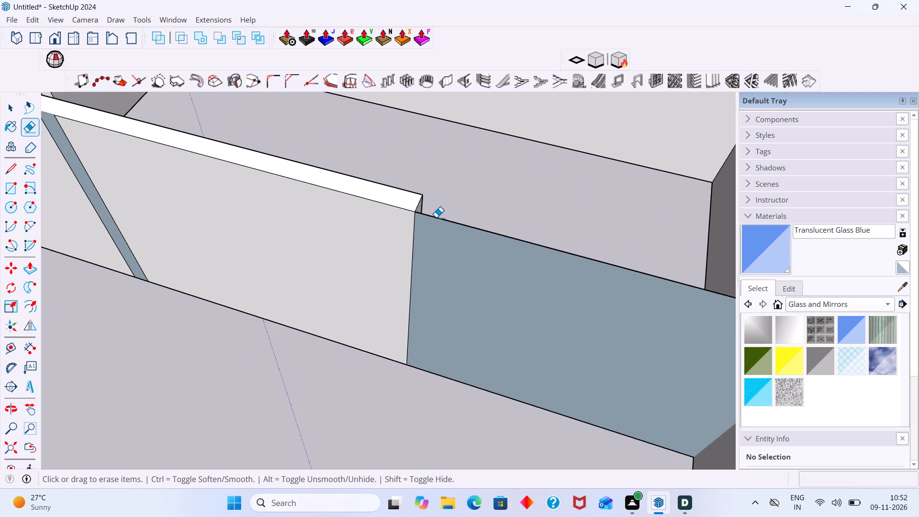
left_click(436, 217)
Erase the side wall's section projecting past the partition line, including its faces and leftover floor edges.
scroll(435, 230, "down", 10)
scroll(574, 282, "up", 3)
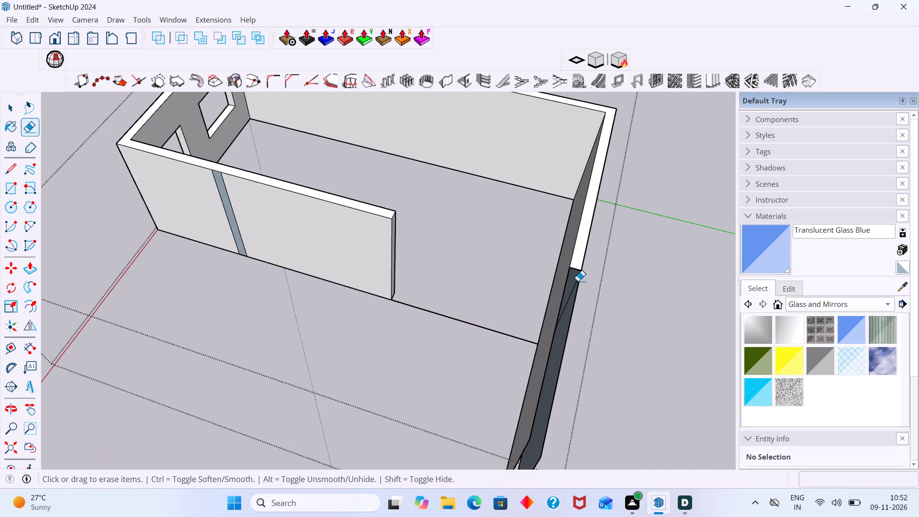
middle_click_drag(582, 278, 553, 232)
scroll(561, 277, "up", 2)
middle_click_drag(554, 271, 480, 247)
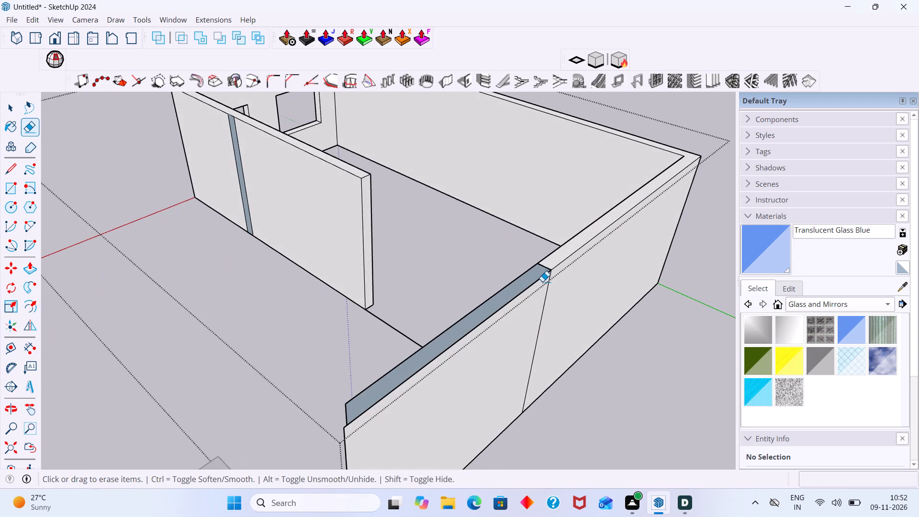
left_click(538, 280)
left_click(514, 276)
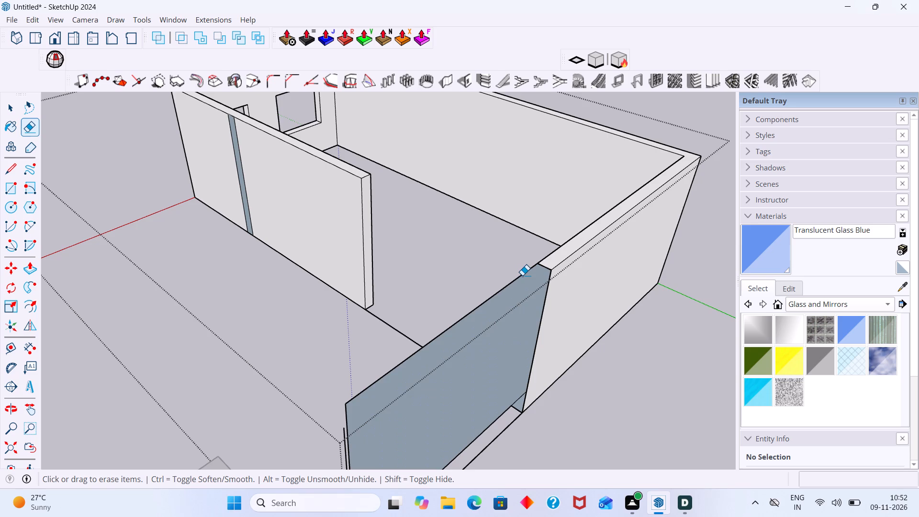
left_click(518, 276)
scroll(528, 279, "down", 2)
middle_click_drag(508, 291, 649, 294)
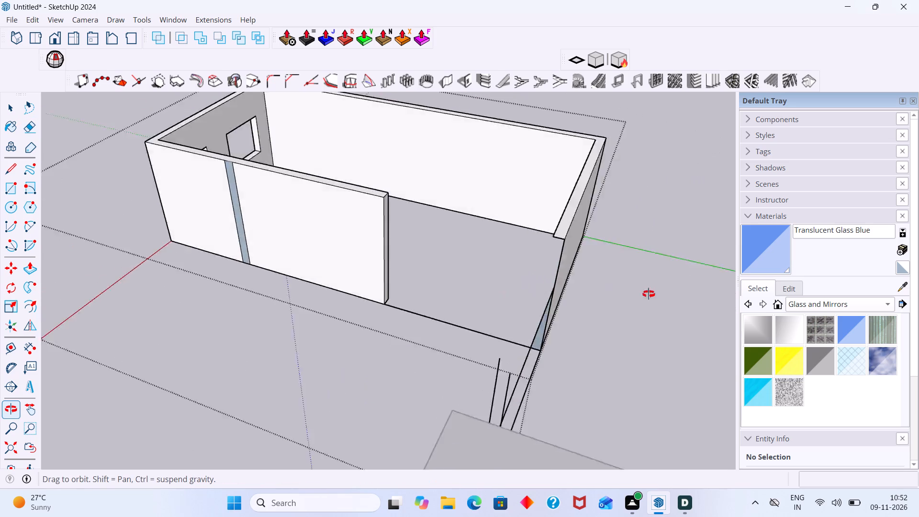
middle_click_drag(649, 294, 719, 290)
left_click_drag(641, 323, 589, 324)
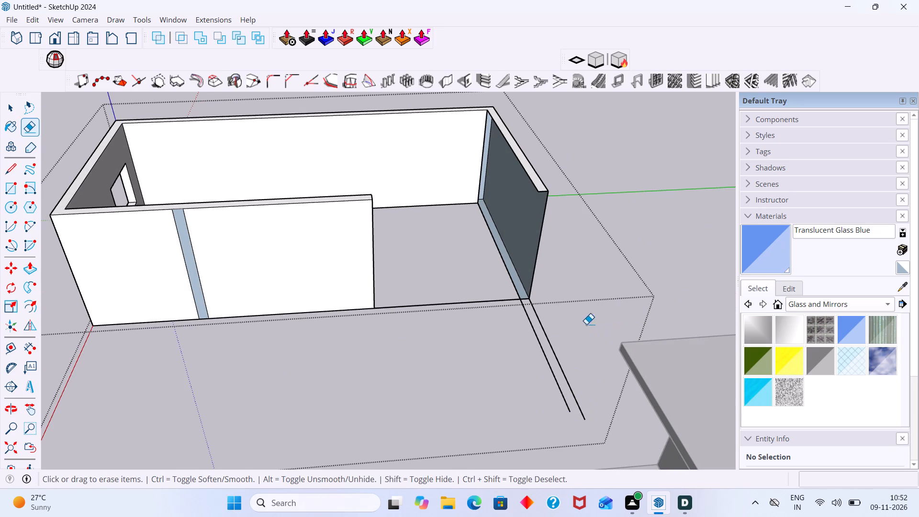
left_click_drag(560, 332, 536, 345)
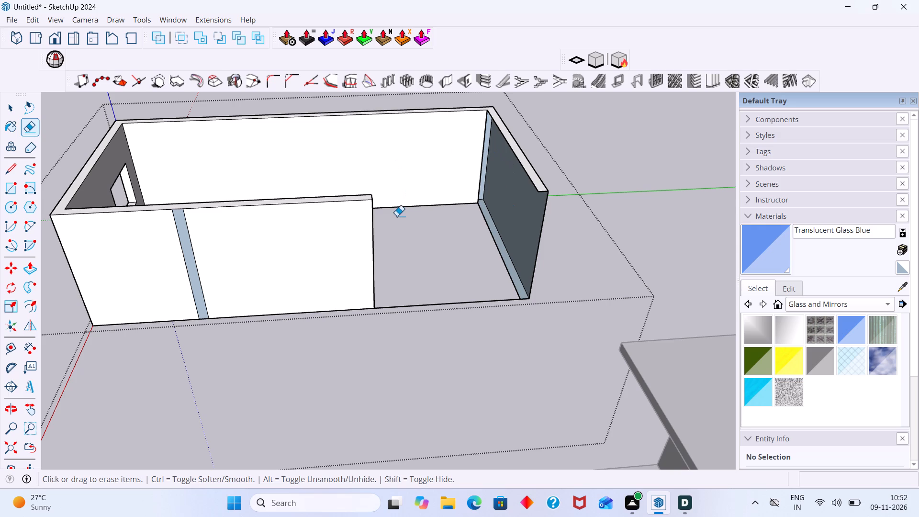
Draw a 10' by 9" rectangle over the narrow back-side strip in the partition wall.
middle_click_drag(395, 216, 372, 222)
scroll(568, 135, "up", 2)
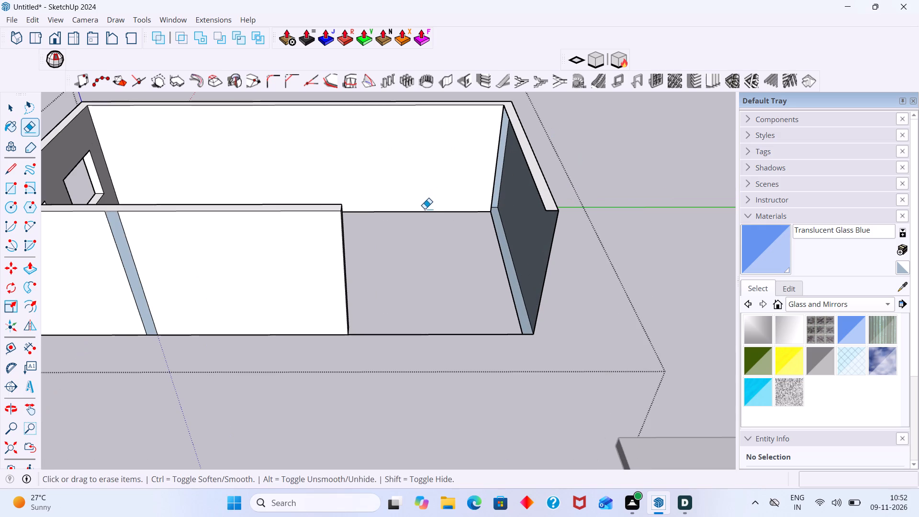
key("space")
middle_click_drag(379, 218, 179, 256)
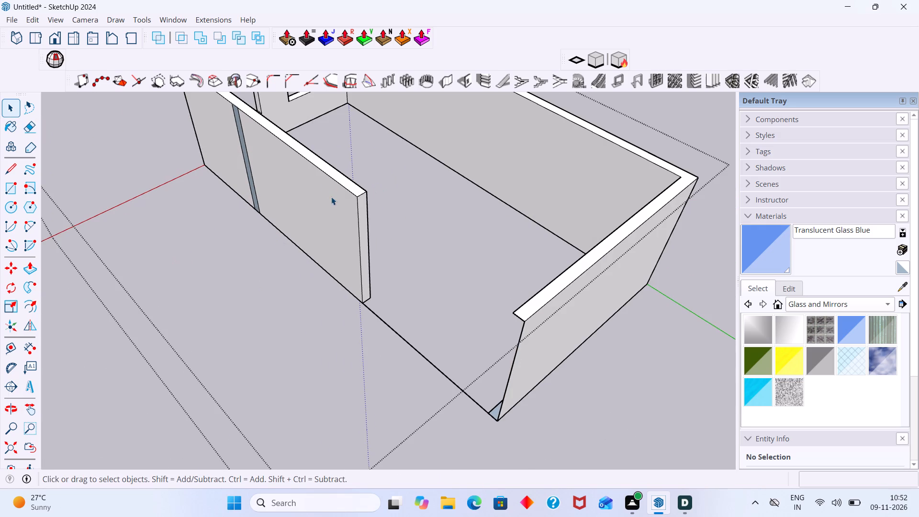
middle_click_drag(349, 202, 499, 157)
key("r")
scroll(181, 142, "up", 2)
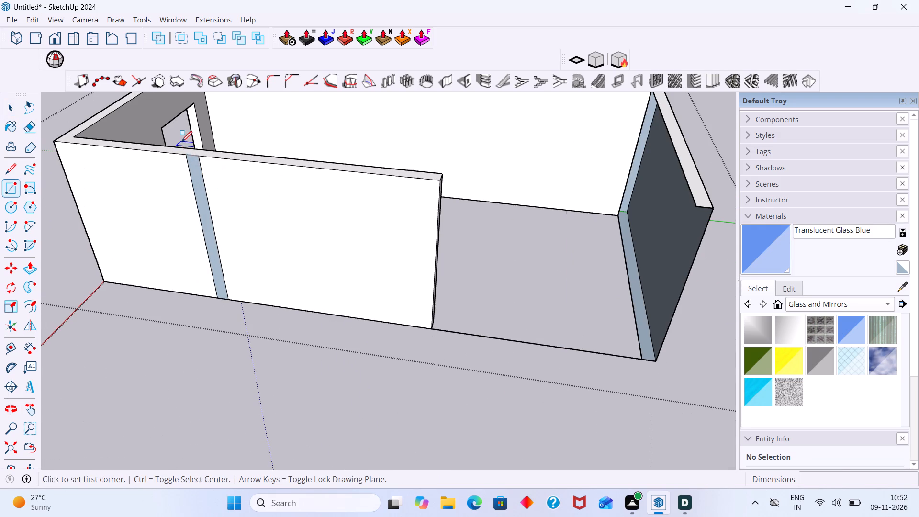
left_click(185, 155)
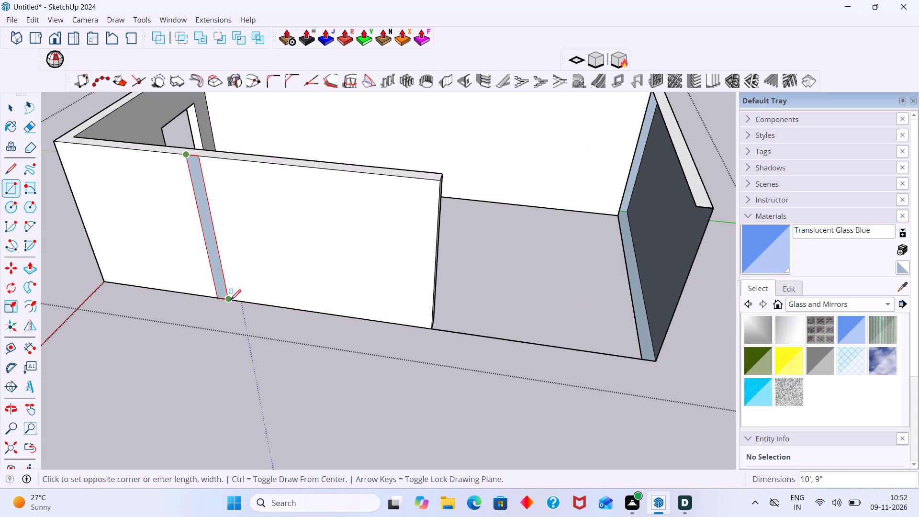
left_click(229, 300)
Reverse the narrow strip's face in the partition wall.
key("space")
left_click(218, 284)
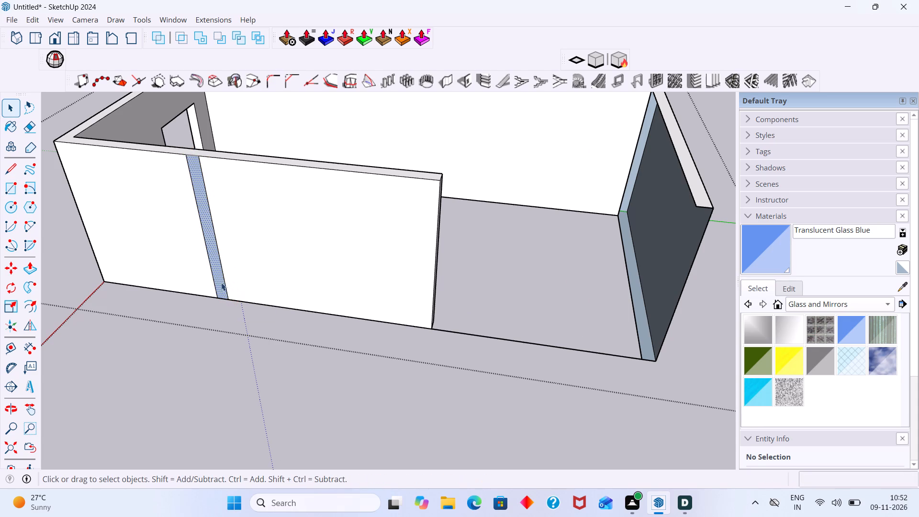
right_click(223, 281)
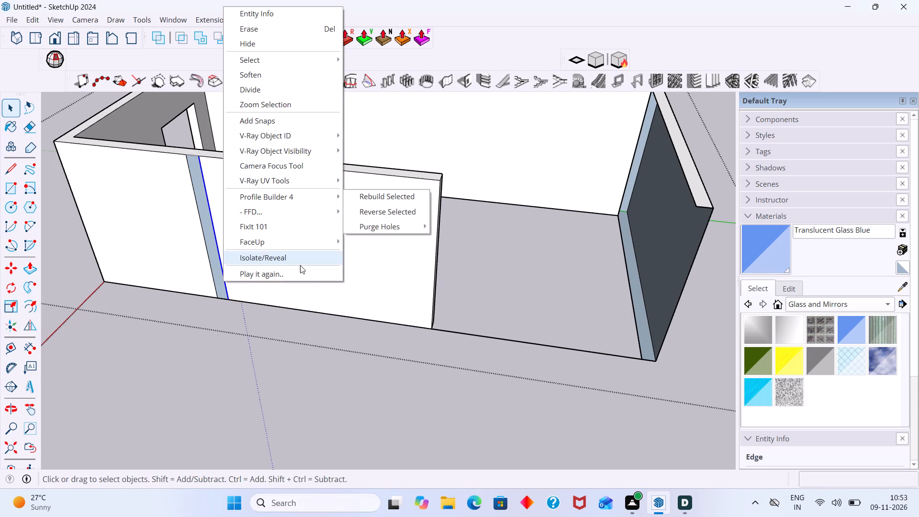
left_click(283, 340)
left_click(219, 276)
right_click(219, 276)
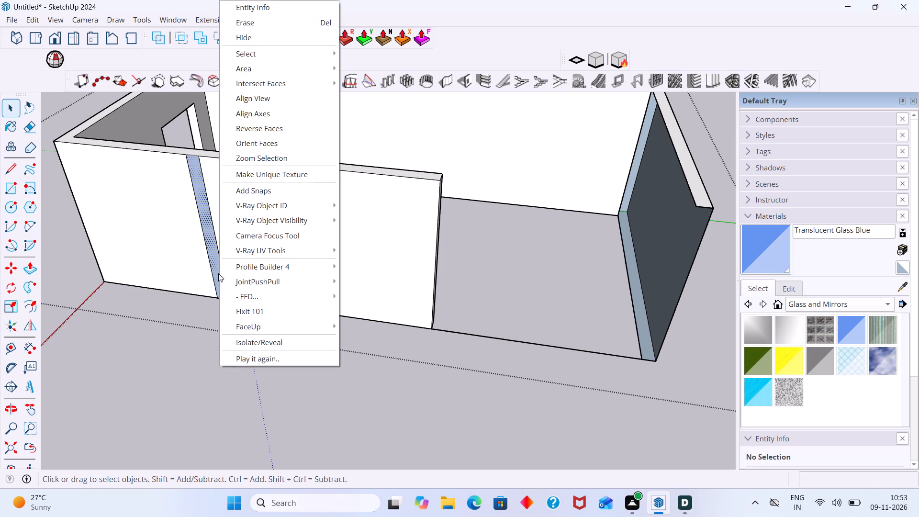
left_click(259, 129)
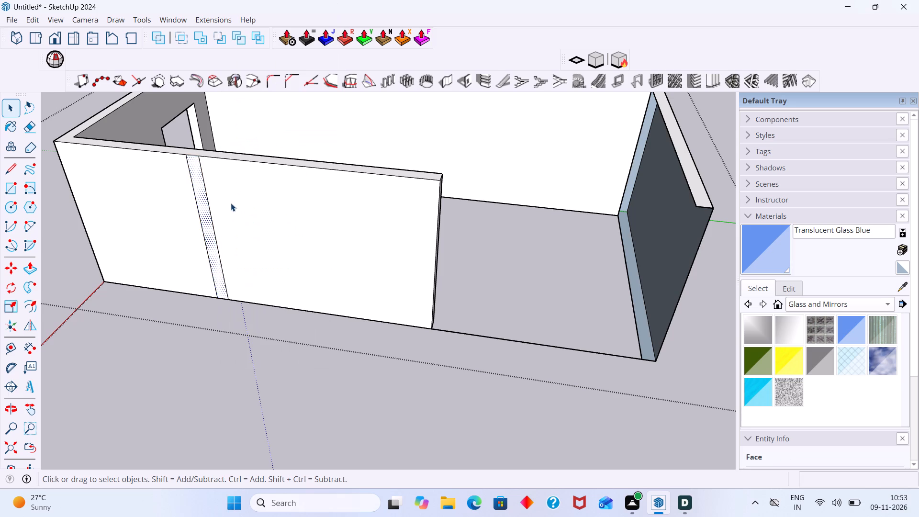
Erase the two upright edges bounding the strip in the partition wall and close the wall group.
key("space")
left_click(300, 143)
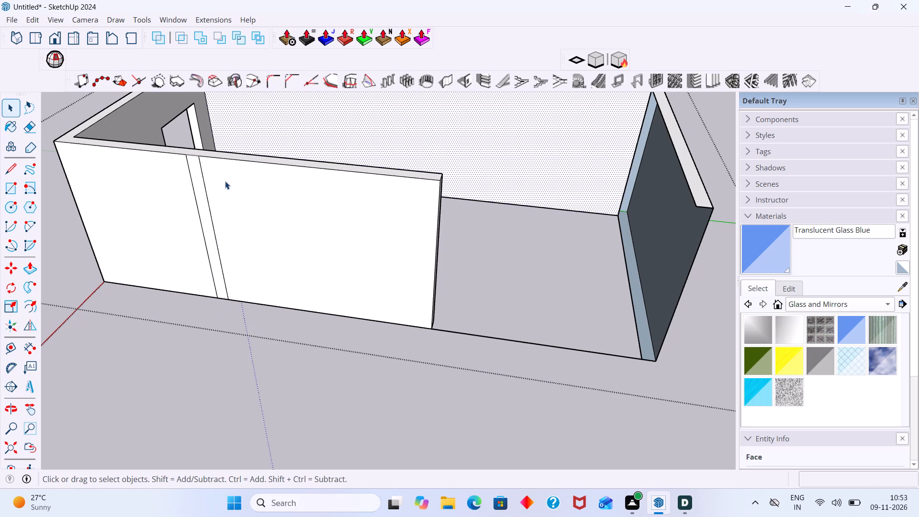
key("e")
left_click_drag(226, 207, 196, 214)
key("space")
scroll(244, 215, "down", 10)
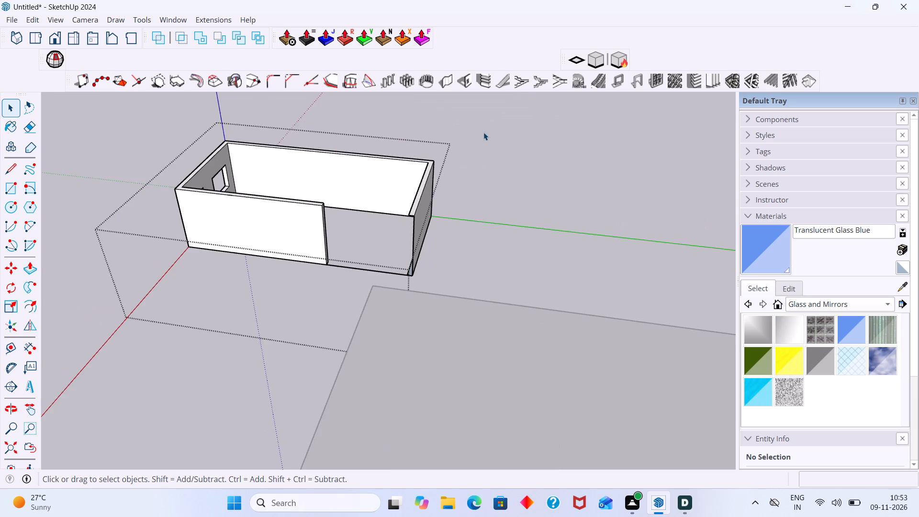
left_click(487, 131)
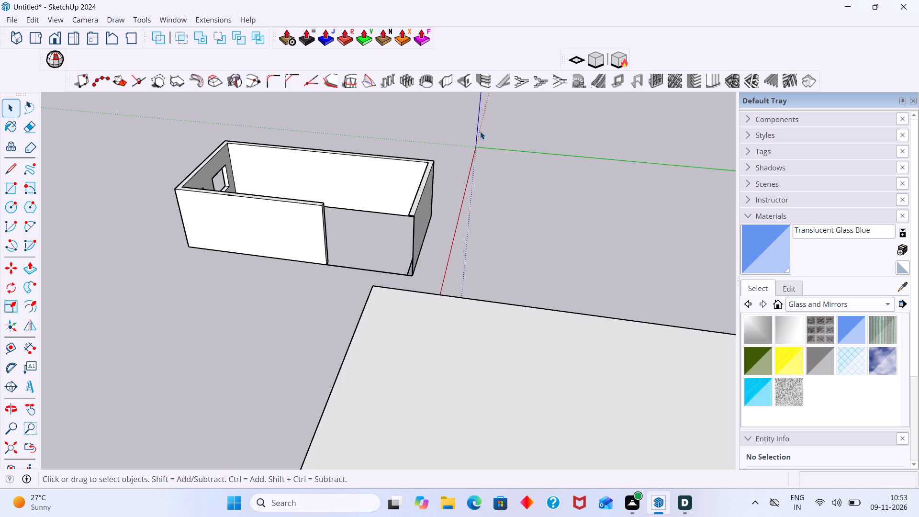
Examine the open corner between the partition's end and the shortened side wall from several angles.
scroll(329, 211, "up", 4)
scroll(383, 224, "down", 6)
scroll(463, 213, "down", 4)
scroll(400, 200, "up", 6)
middle_click_drag(360, 210, 407, 233)
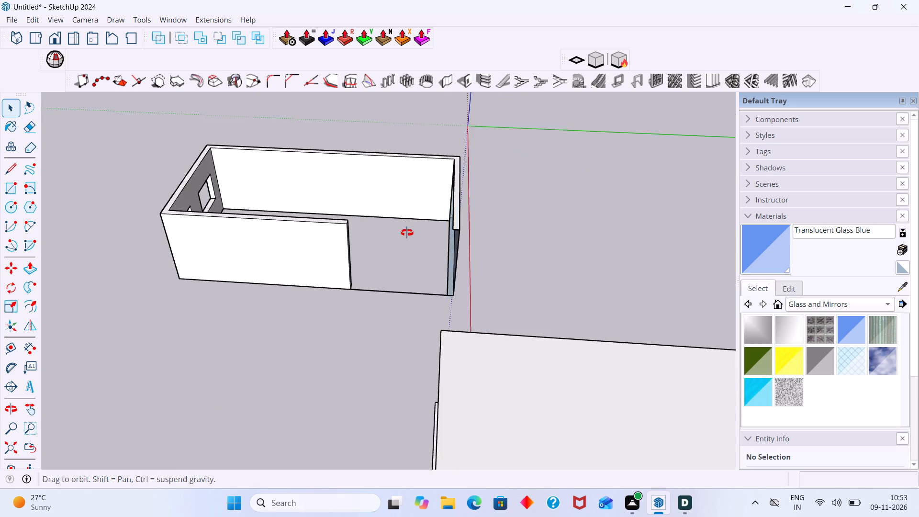
middle_click_drag(407, 233, 546, 242)
scroll(395, 223, "up", 4)
scroll(328, 225, "down", 2)
middle_click_drag(317, 247, 191, 265)
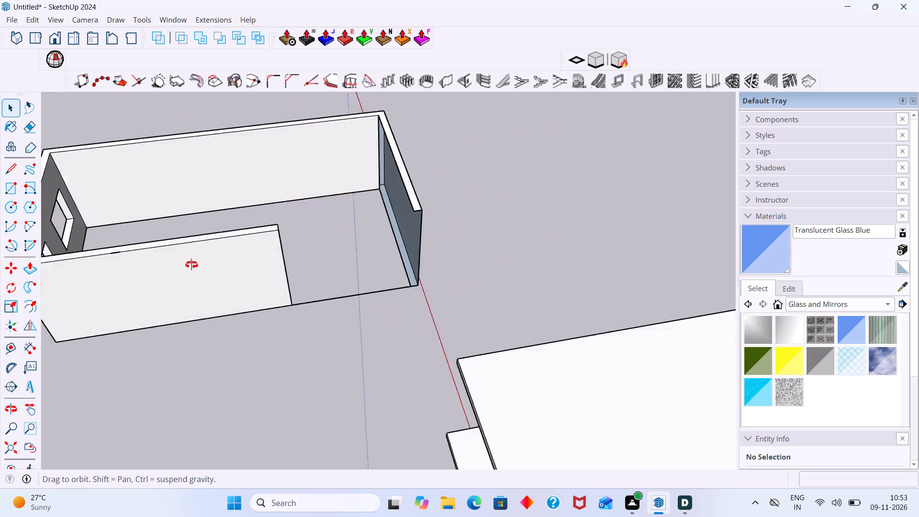
middle_click_drag(191, 265, 170, 264)
middle_click_drag(301, 214, 262, 207)
scroll(452, 201, "up", 3)
middle_click_drag(453, 197, 468, 197)
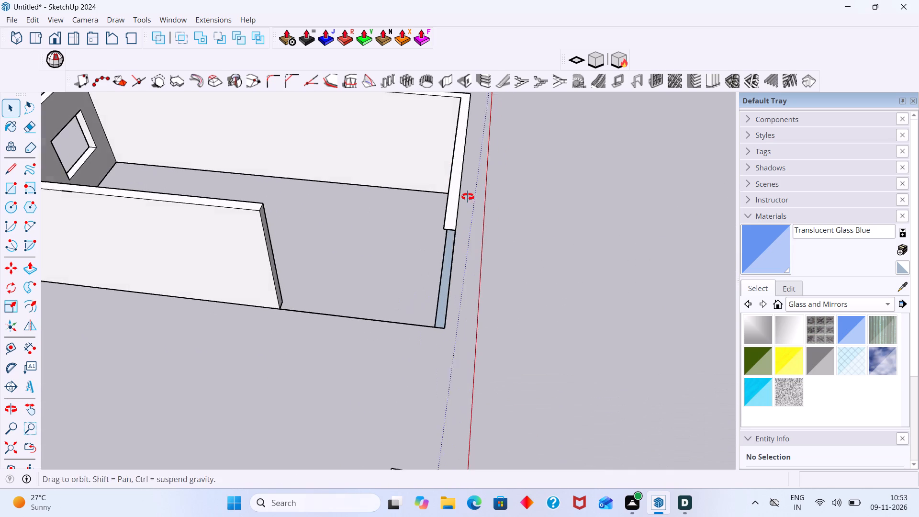
middle_click_drag(468, 197, 468, 197)
middle_click_drag(460, 194, 412, 175)
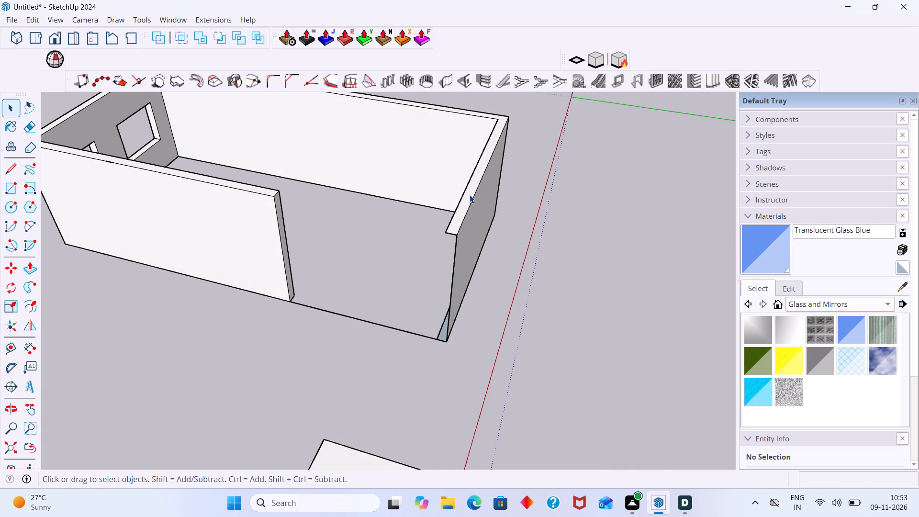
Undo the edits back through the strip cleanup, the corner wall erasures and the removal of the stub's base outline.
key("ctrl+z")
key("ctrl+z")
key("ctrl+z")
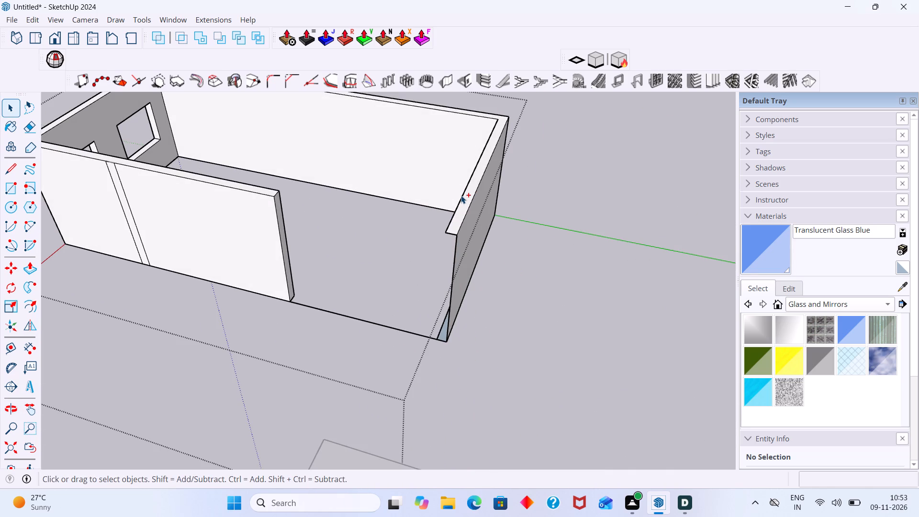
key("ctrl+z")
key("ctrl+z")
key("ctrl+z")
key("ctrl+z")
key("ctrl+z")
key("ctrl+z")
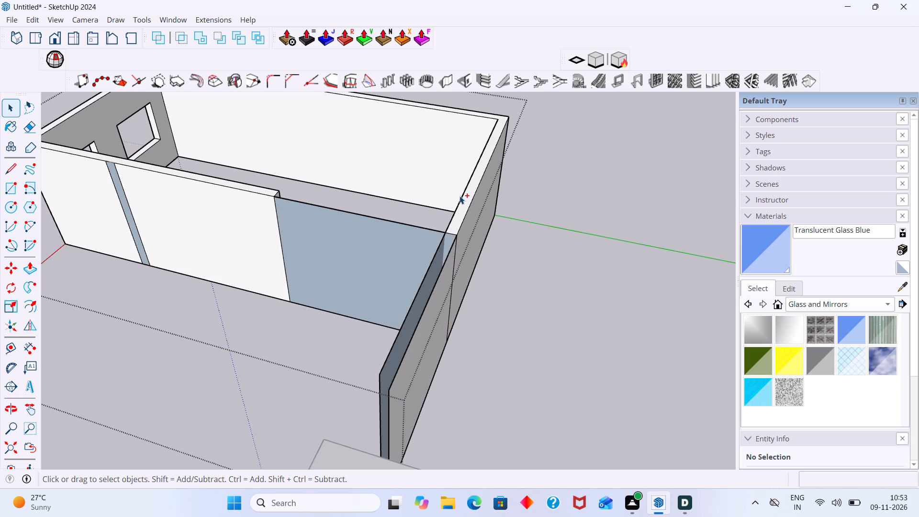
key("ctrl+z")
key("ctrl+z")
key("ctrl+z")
Redo the undone edits, including the corner wall erasures, the stub outline removal and the partition strip cleanup.
key("ctrl+y")
key("ctrl+y")
key("ctrl+y")
key("ctrl+y")
key("ctrl+y")
key("ctrl+y")
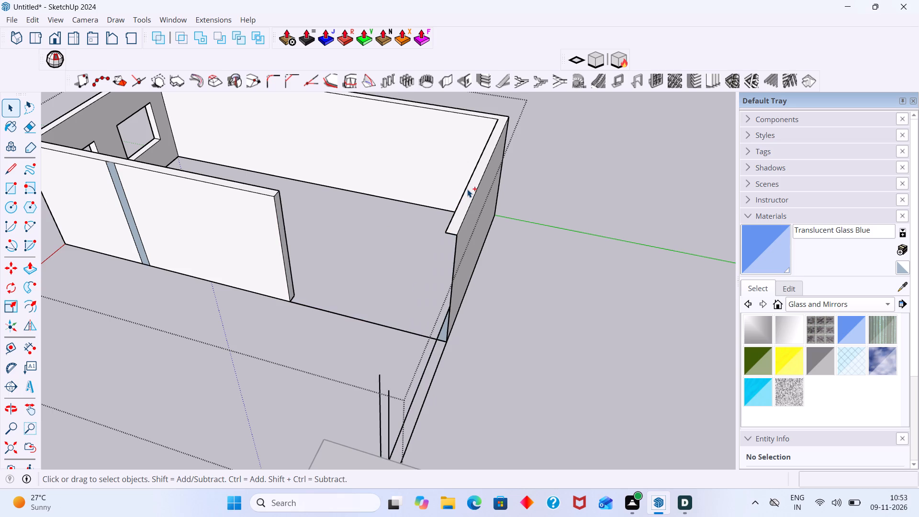
key("ctrl+y")
key("ctrl+y")
key("ctrl+y")
key("ctrl+y")
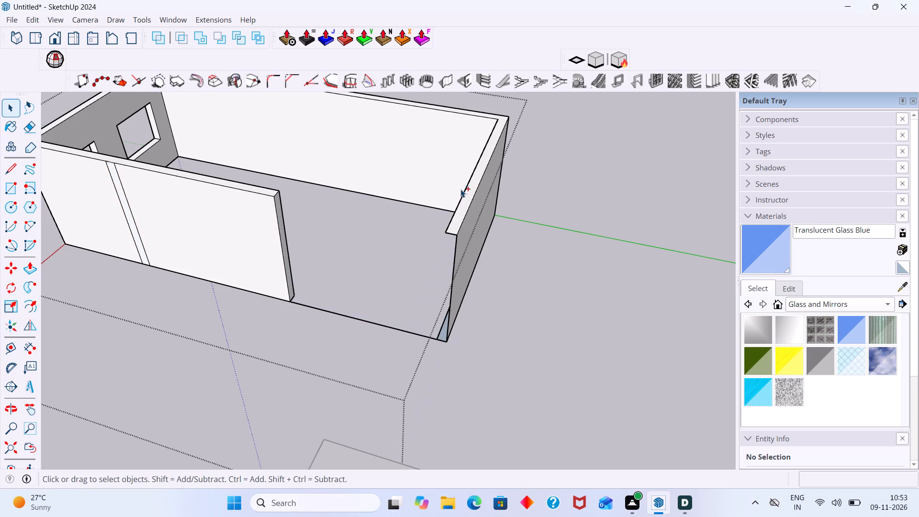
key("ctrl+y")
Draw a rectangle about 16' 2 3/4" by 10' over the open inner side of the shortened side wall.
middle_click_drag(468, 212, 554, 204)
middle_click_drag(482, 168, 511, 122)
middle_click_drag(465, 169, 491, 152)
key("r")
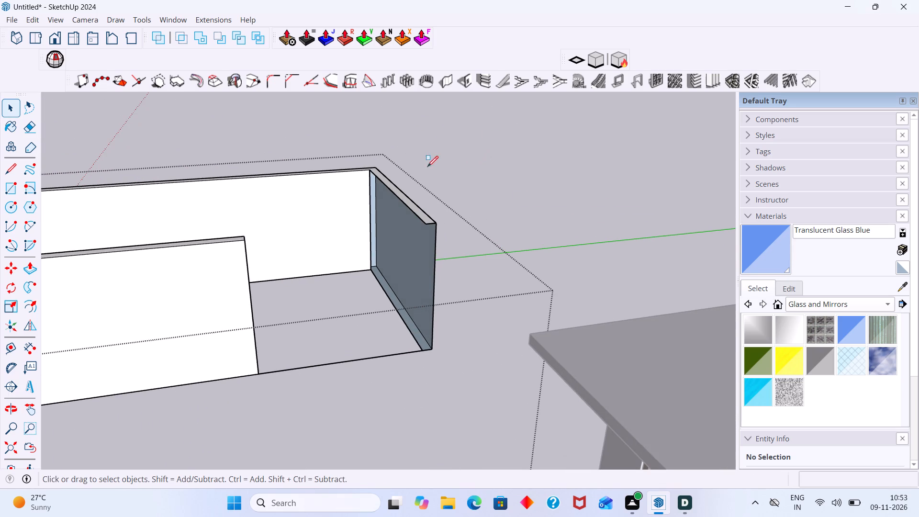
scroll(371, 174, "up", 5)
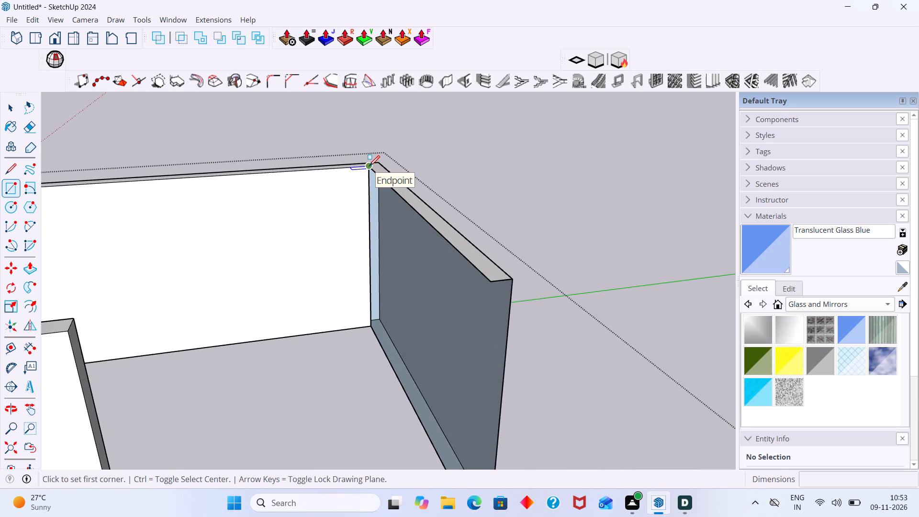
left_click(369, 166)
scroll(390, 365, "down", 1)
middle_click_drag(388, 365, 356, 210)
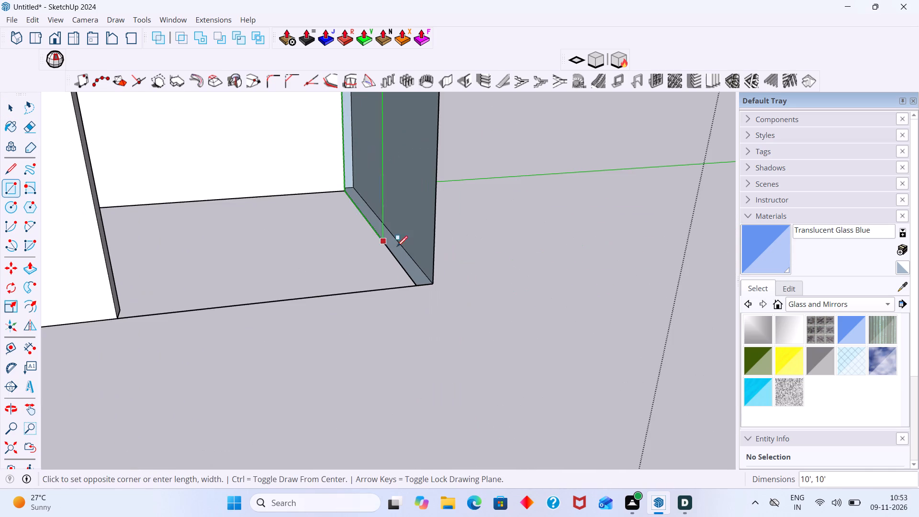
left_click(418, 285)
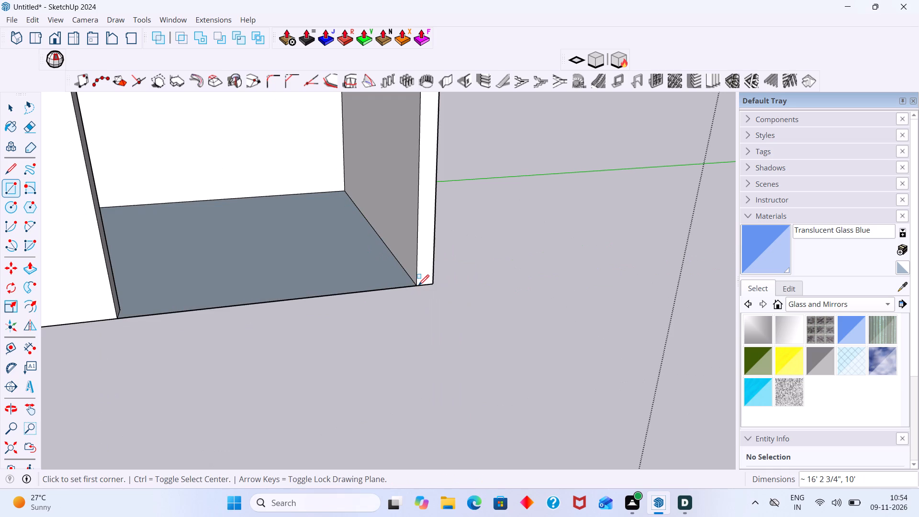
key("space")
Delete the extra floor face between the partition's end and the side wall.
scroll(386, 262, "down", 3)
middle_click_drag(384, 264, 372, 302)
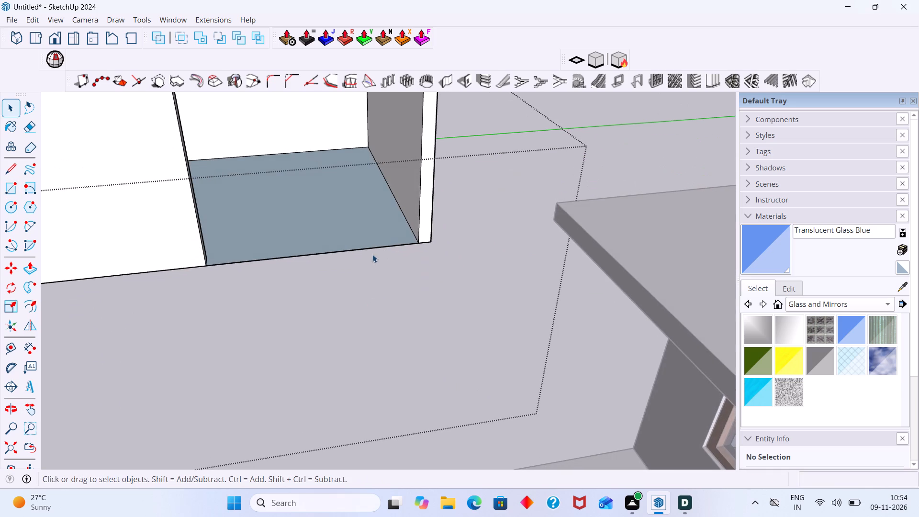
left_click(368, 240)
key("Delete")
scroll(370, 236, "down", 6)
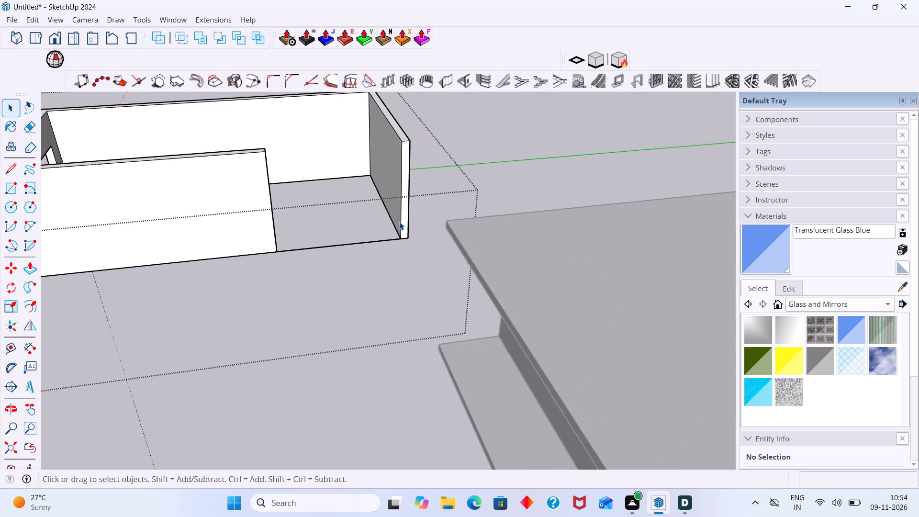
Offset the side wall's outer face by about -12' 10 9/16" with Joint Push Pull, ending at the partition's end corner.
middle_click_drag(415, 171, 353, 172)
scroll(393, 155, "down", 6)
middle_click_drag(436, 106, 423, 152)
scroll(447, 123, "up", 2)
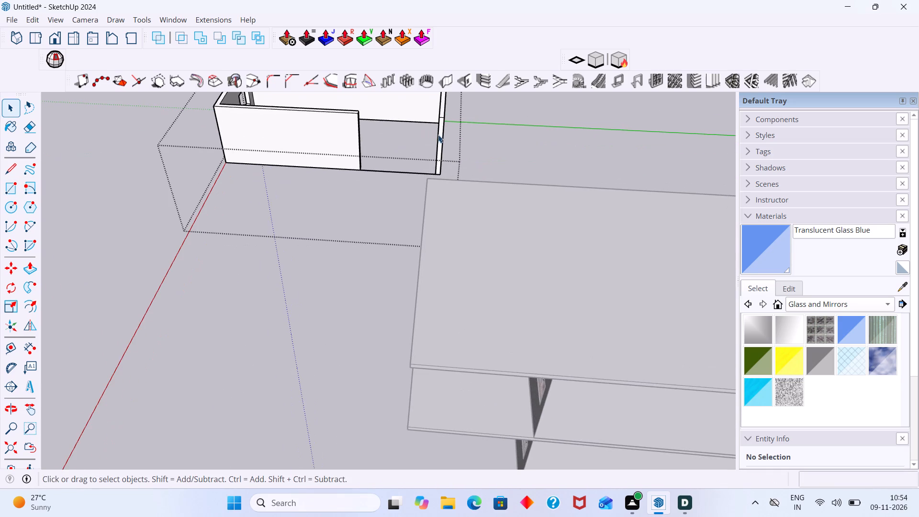
middle_click_drag(442, 201, 434, 316, "shift")
middle_click_drag(426, 179, 393, 170)
scroll(458, 178, "up", 6)
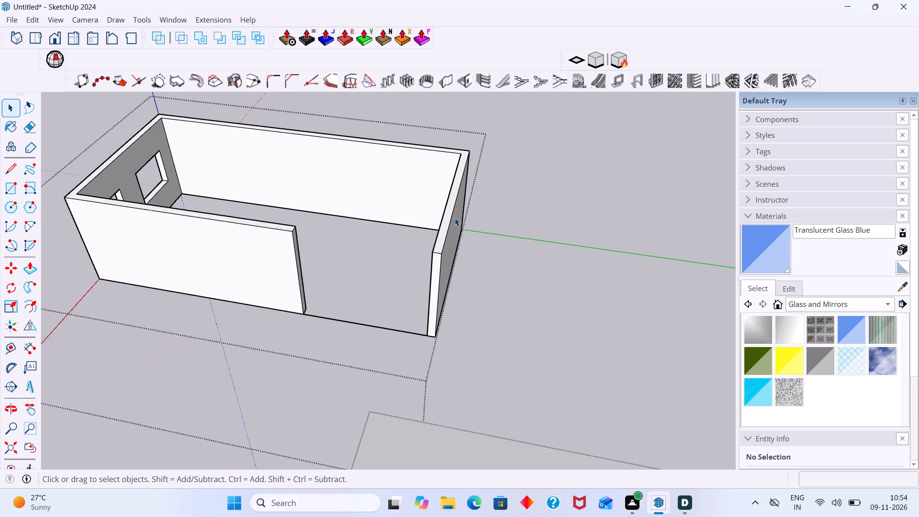
scroll(455, 218, "up", 9)
left_click(448, 240)
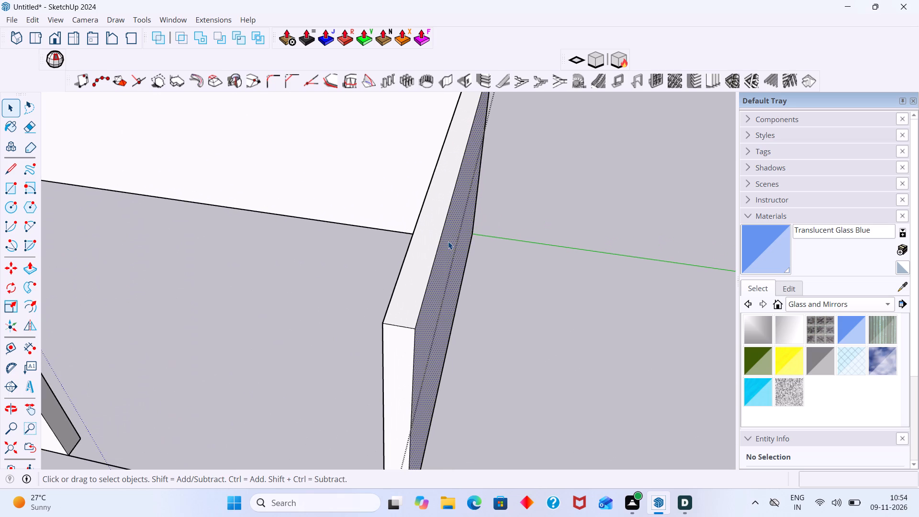
scroll(449, 240, "up", 2)
left_click(327, 42)
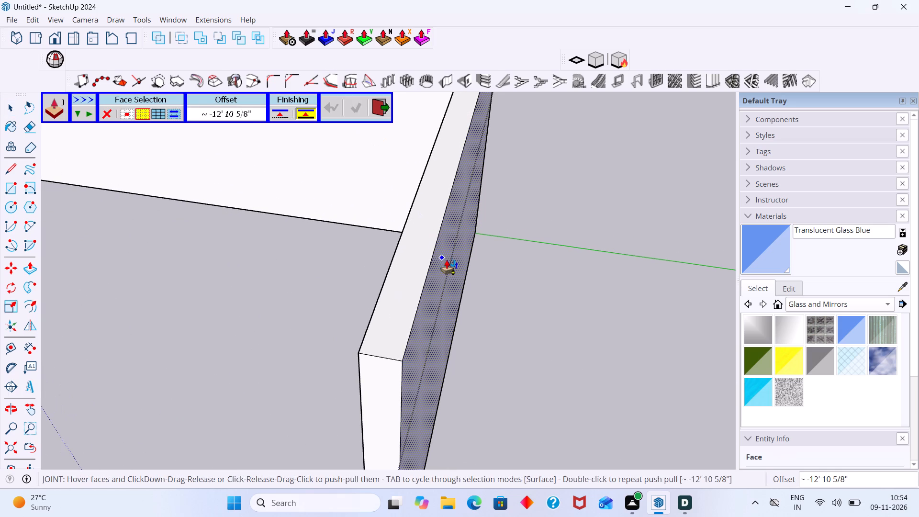
left_click(447, 260)
scroll(322, 236, "down", 7)
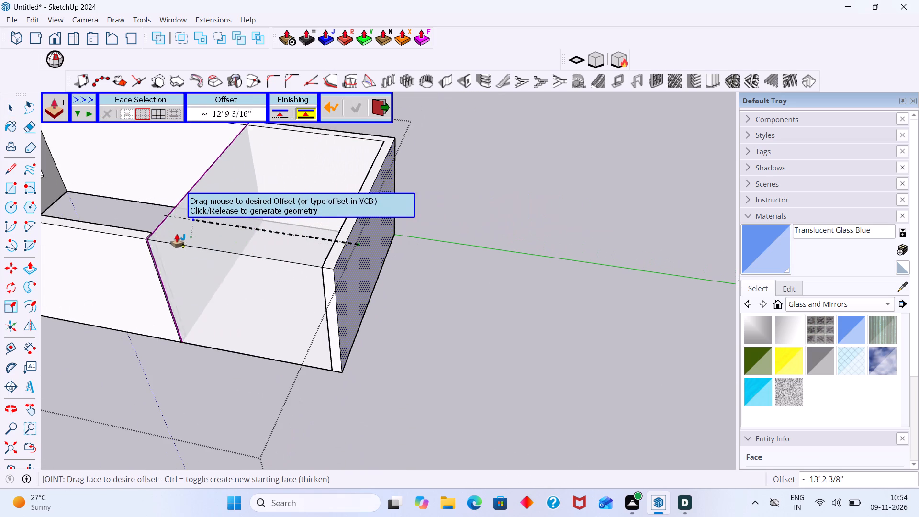
left_click(146, 239)
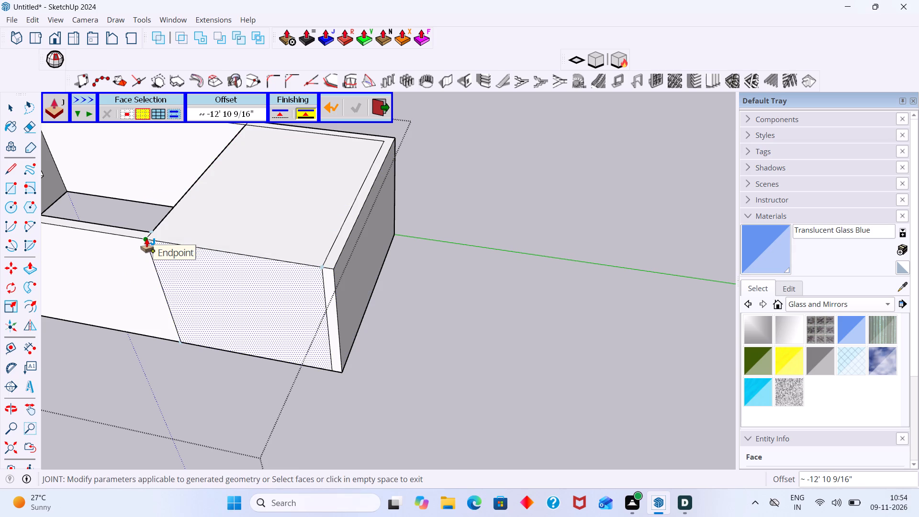
key("space")
Push the block's outer end face in by the side wall's thickness, flush with the inner wall line.
middle_click_drag(230, 240, 211, 241)
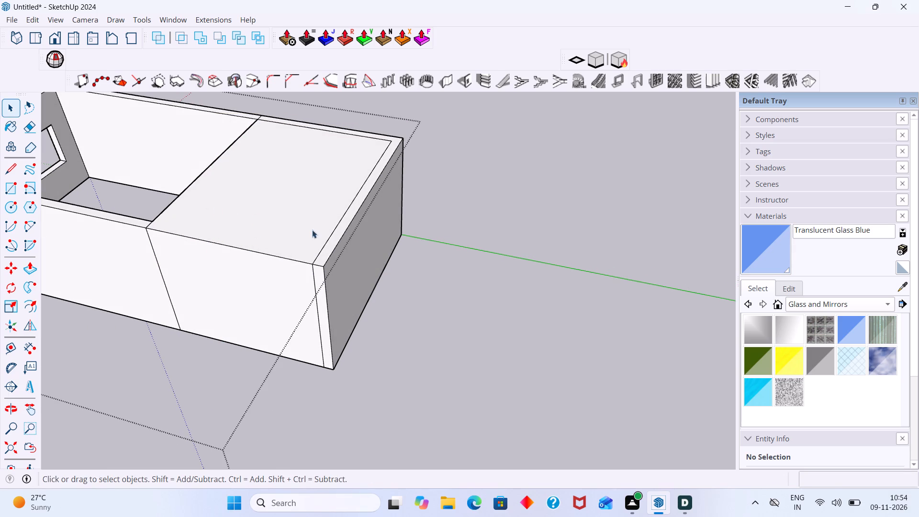
left_click(341, 258)
key("p")
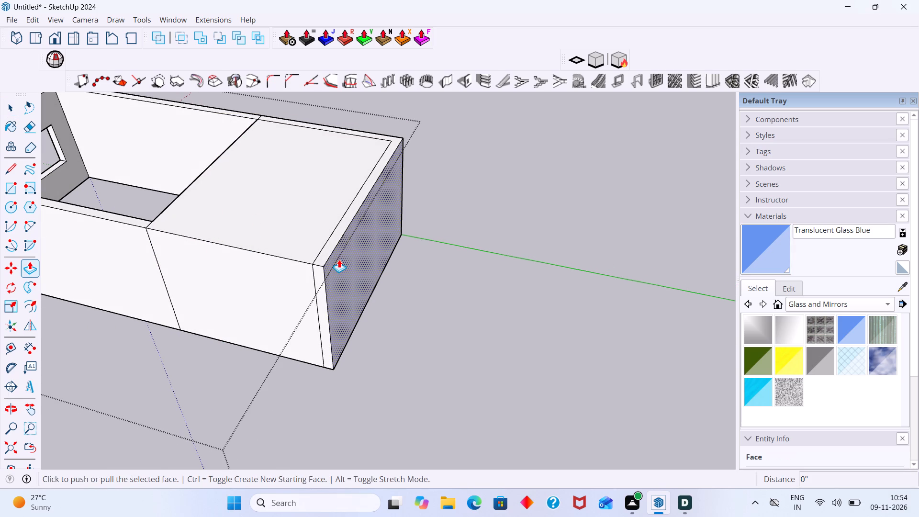
left_click(339, 259)
left_click(318, 246)
left_click(329, 248)
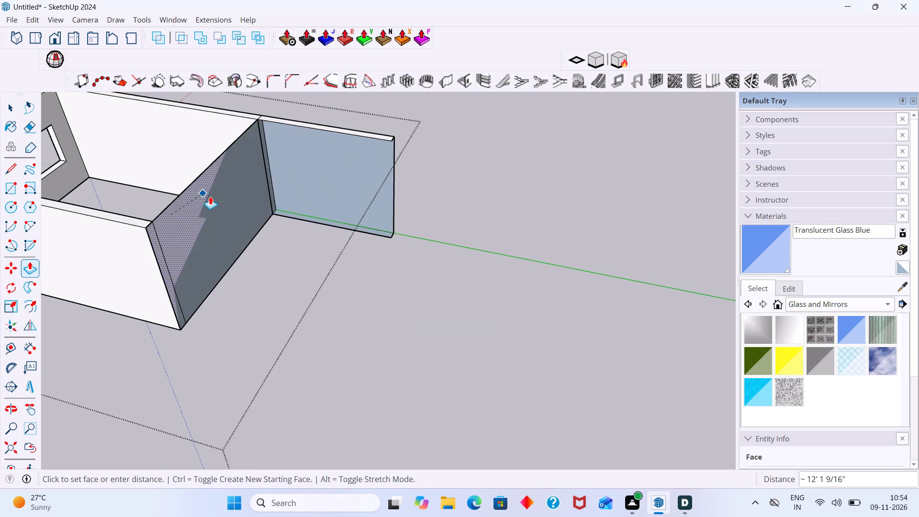
key("Escape")
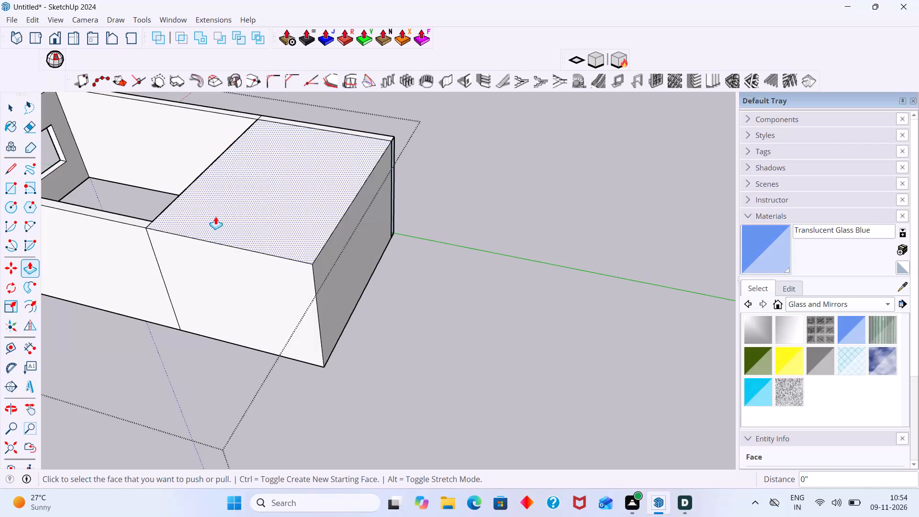
Place a guide 9" outward from the block's top edge at the partition's end.
key("t")
left_click(174, 206)
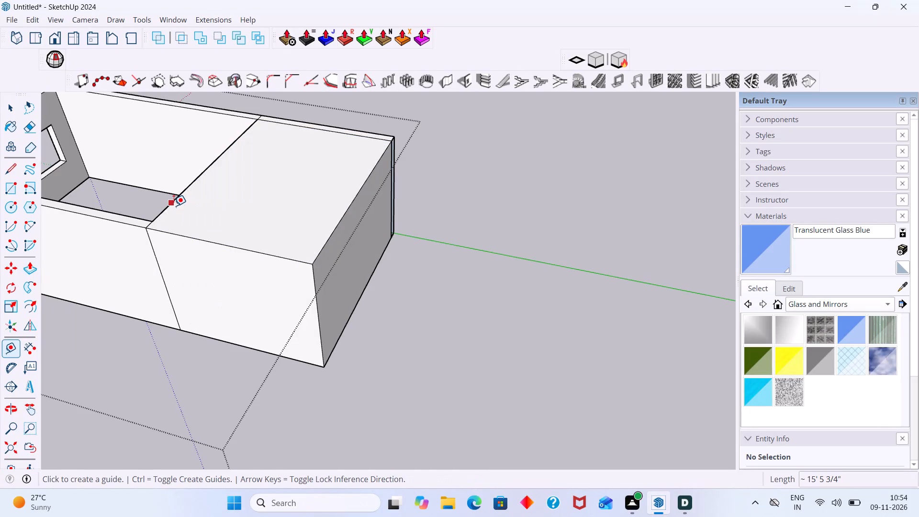
key("9")
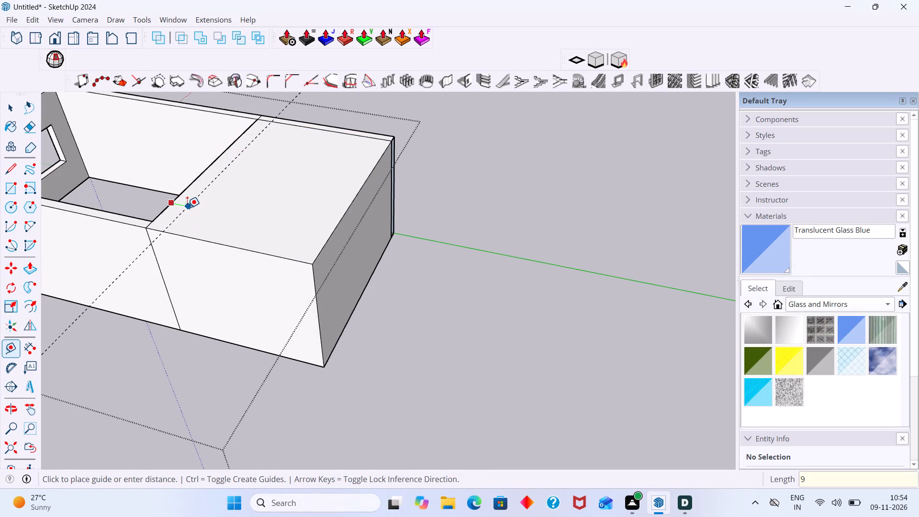
key("shift+quotedbl")
key("Return")
key("space")
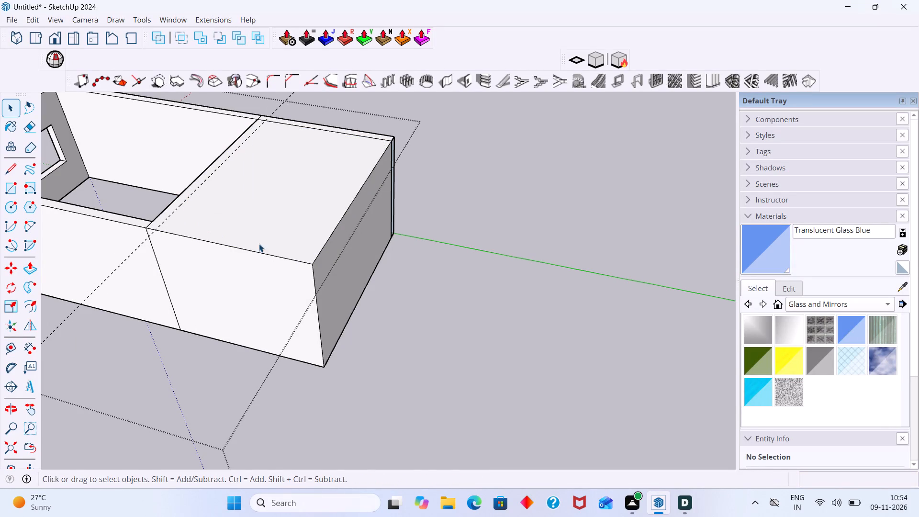
Offset the block's outer end face by about -11' 4 9/16" with Joint Push Pull, up to the 9" guide.
left_click(325, 43)
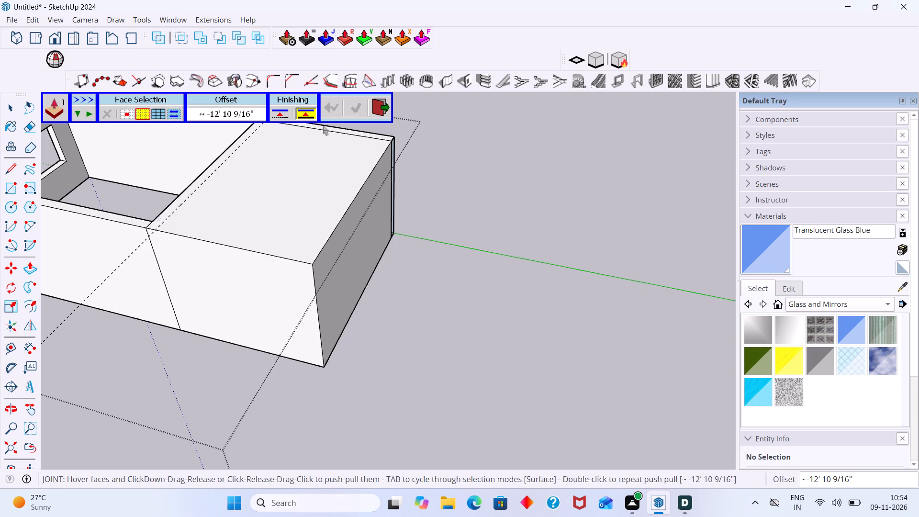
left_click(332, 249)
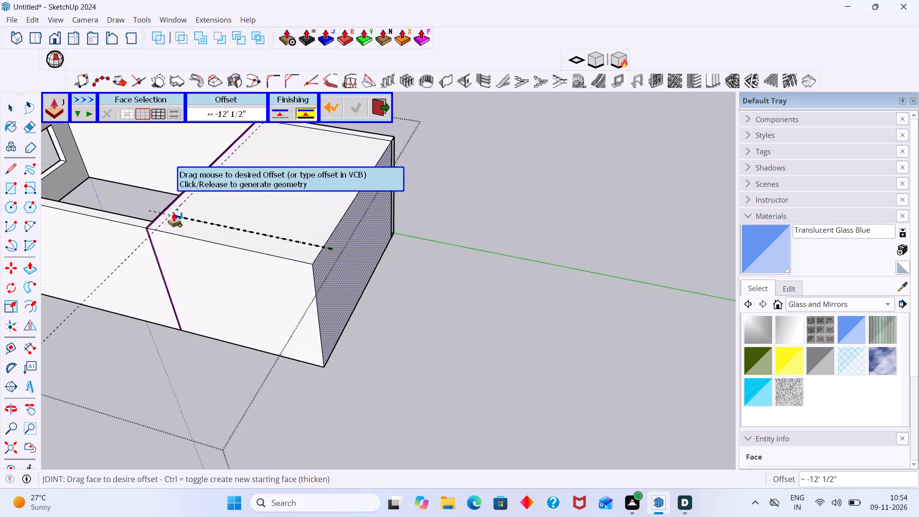
left_click(155, 229)
key("space")
Delete the front, top and outer end faces of the block beyond the 9" cross wall.
left_click(196, 251)
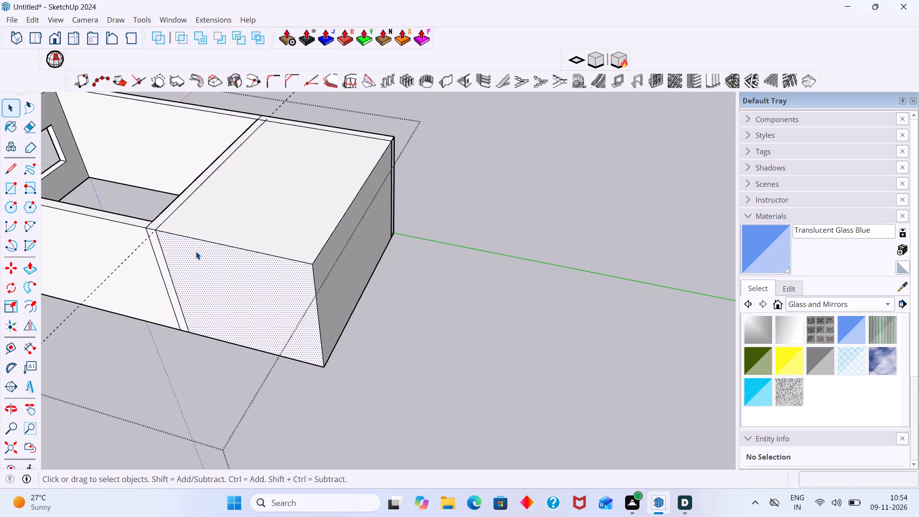
key("Delete")
left_click(258, 225)
key("Delete")
left_click(343, 255)
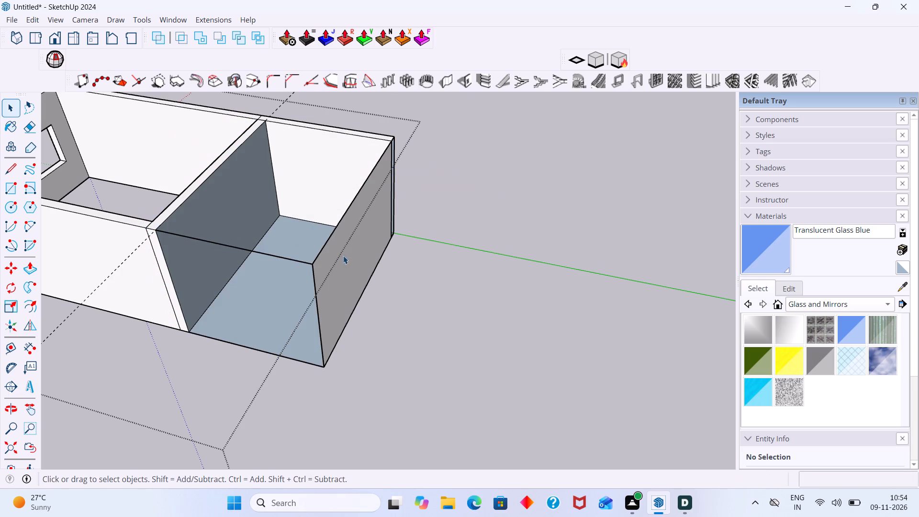
key("Delete")
Delete the block's leftover top edges, free upright corner edge and floor face beyond the cross wall.
left_click(319, 249)
left_click(323, 250)
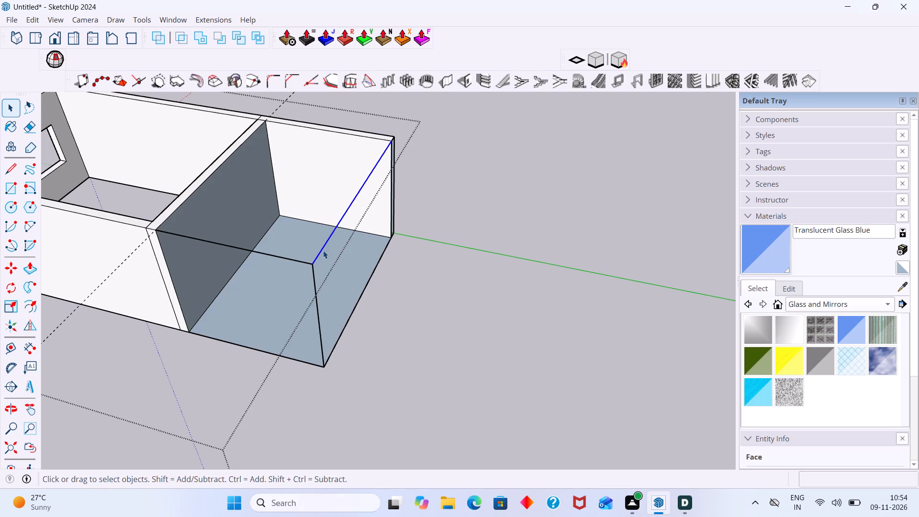
key("Delete")
left_click(304, 258)
left_click(306, 261)
key("Delete")
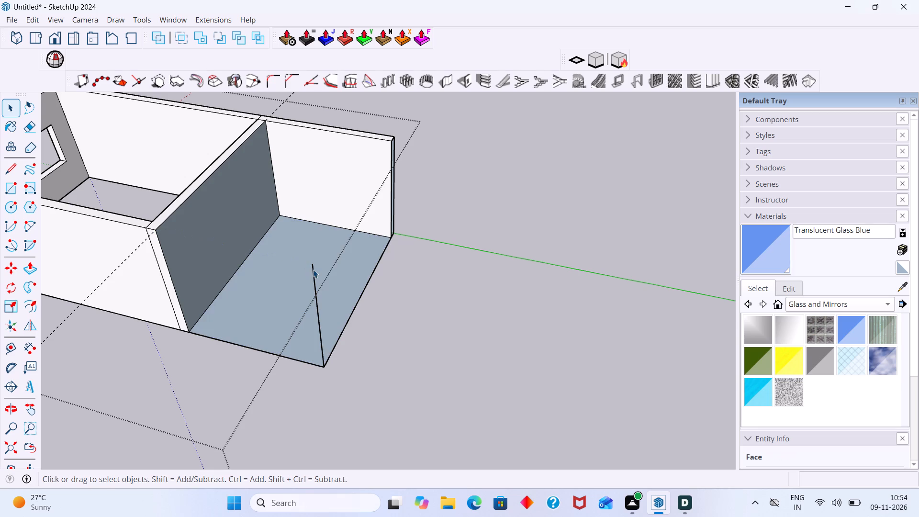
left_click(314, 270)
key("Delete")
left_click(312, 267)
key("Delete")
scroll(315, 257, "down", 4)
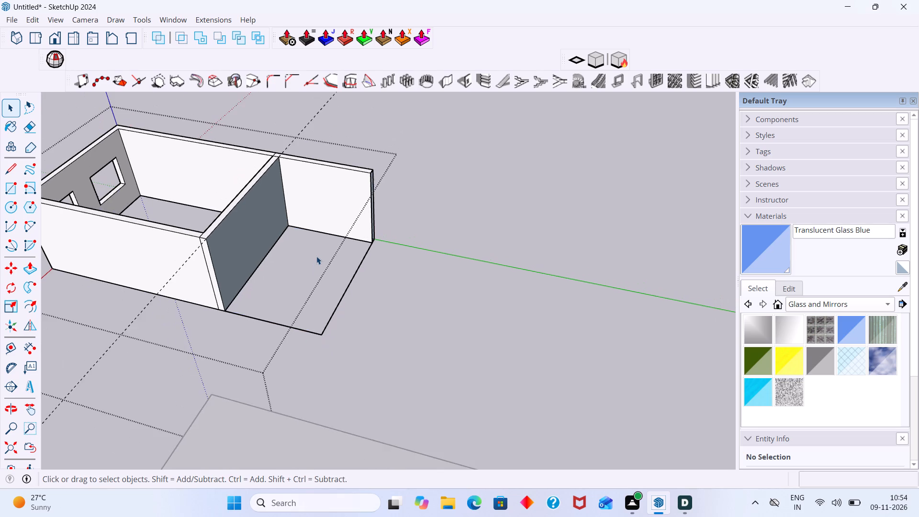
Erase the inner and outer top edges of the long wall's stretch projecting beyond the cross wall.
middle_click_drag(314, 237, 275, 222)
scroll(238, 217, "up", 9)
middle_click_drag(242, 226, 238, 206)
scroll(242, 225, "up", 1)
scroll(311, 201, "down", 5)
middle_click_drag(427, 195, 352, 203)
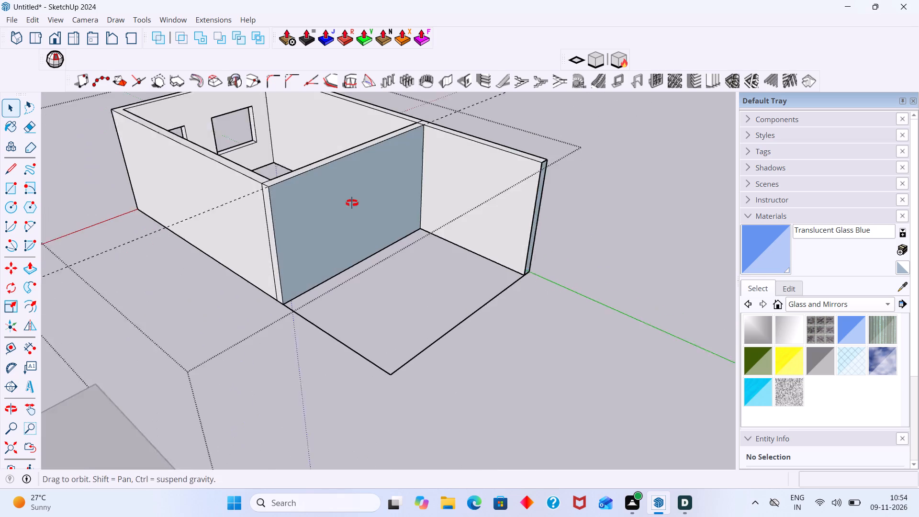
middle_click_drag(352, 203, 350, 210)
scroll(552, 192, "up", 5)
middle_click_drag(555, 176, 426, 191)
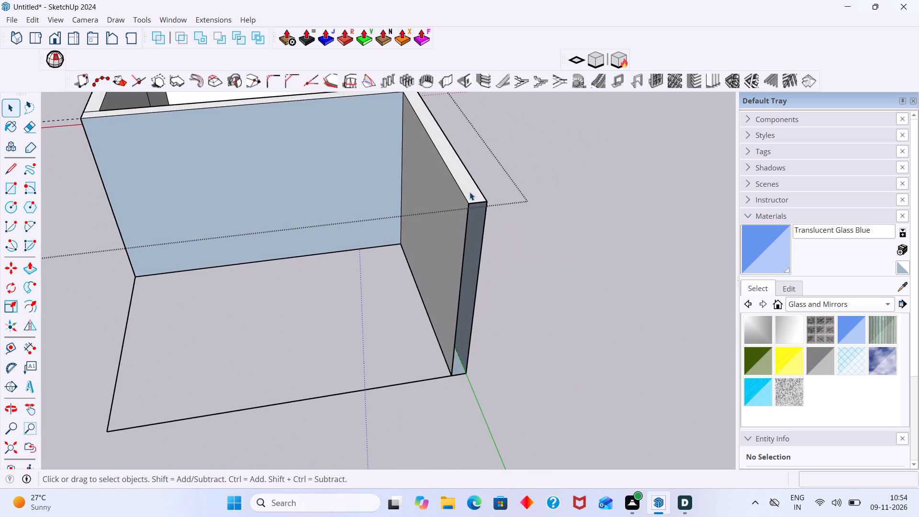
middle_click_drag(462, 187, 499, 210)
scroll(483, 191, "down", 1)
middle_click_drag(481, 193, 478, 277, "shift")
scroll(414, 180, "up", 1)
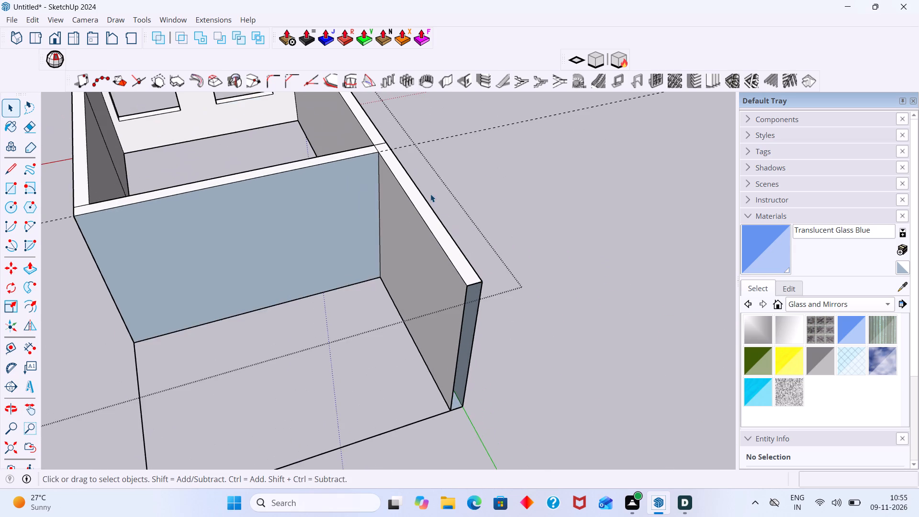
scroll(430, 194, "up", 1)
left_click(404, 196)
key("Delete")
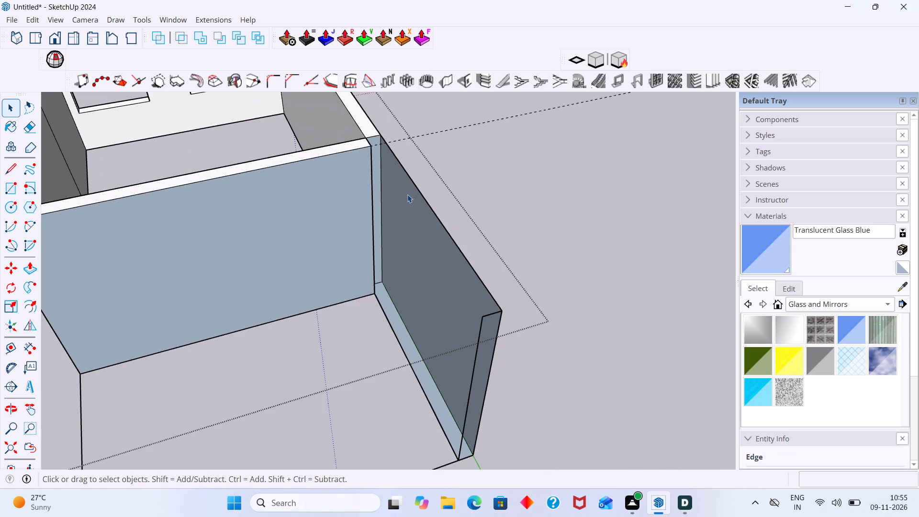
left_click(419, 188)
left_click(419, 191)
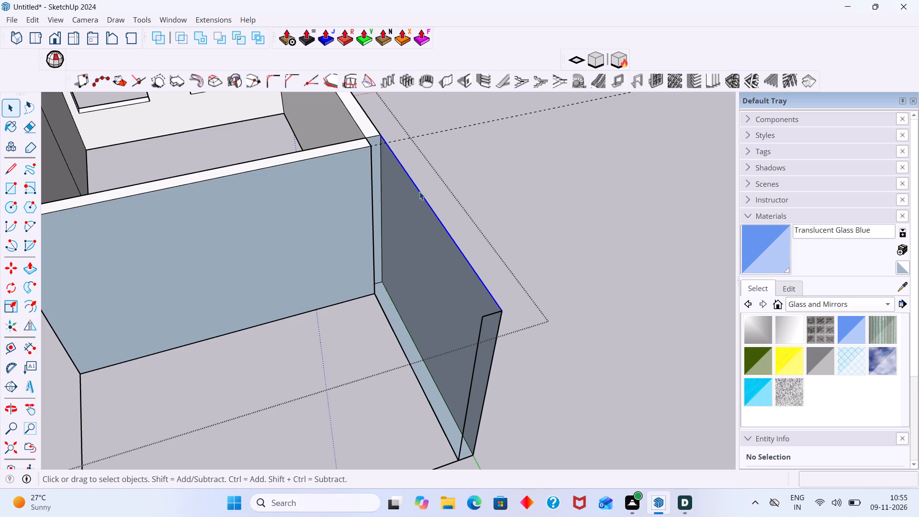
key("Delete")
Erase the inner and outer base edges of the projecting long wall stretch beyond the cross wall.
left_click(387, 313)
key("Delete")
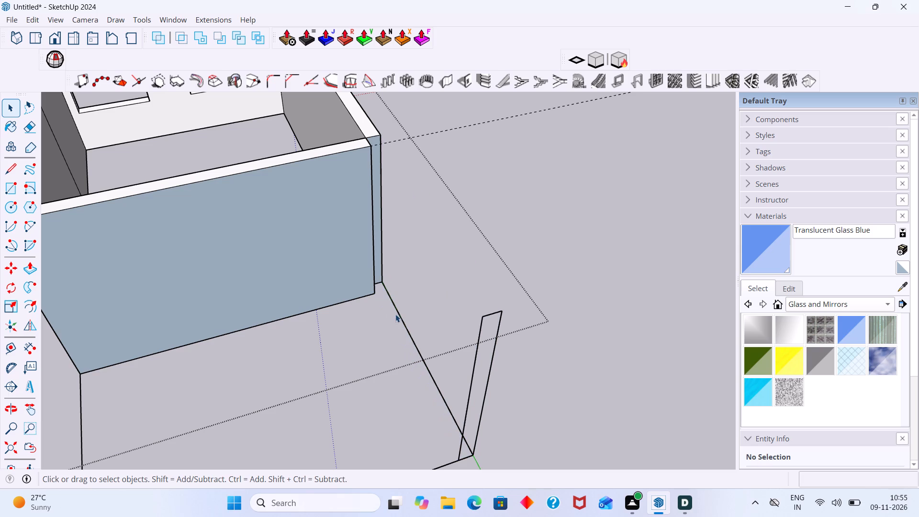
left_click(395, 314)
left_click(403, 315)
left_click(400, 315)
key("Delete")
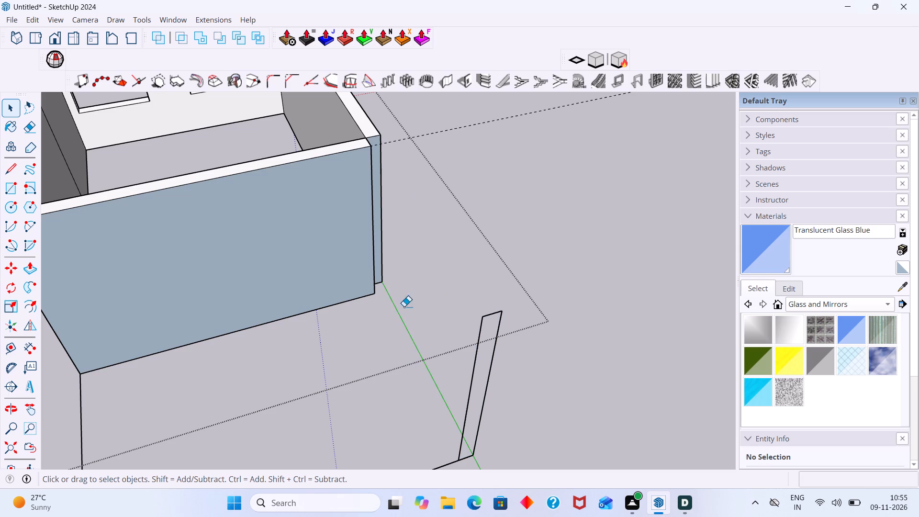
Erase the loose upright edges left standing at the projecting long wall's far end.
key("e")
left_click_drag(505, 305, 470, 336)
left_click_drag(511, 334, 471, 345)
scroll(476, 331, "down", 2)
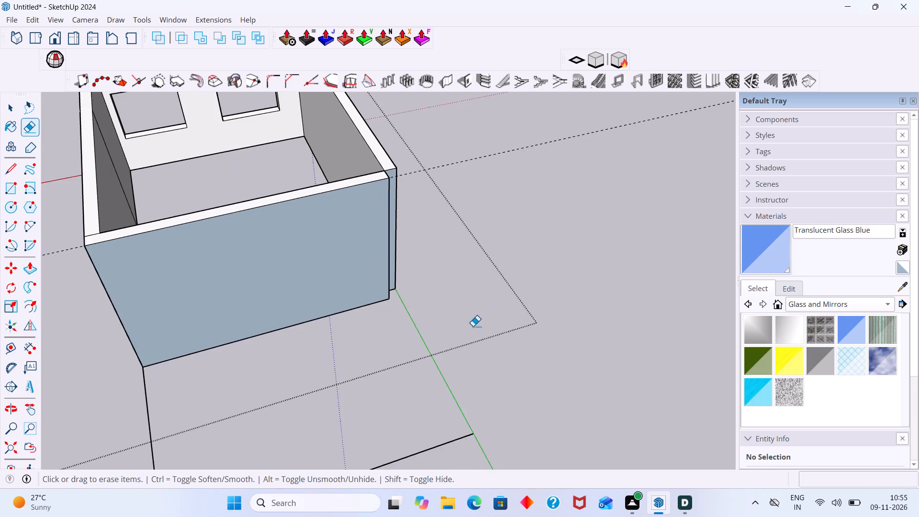
Erase the last leftover base edges running beyond the cross wall on the ground.
middle_click_drag(472, 318, 534, 160, "shift")
left_click_drag(242, 270, 196, 296)
left_click_drag(354, 309, 372, 345)
scroll(404, 315, "down", 1)
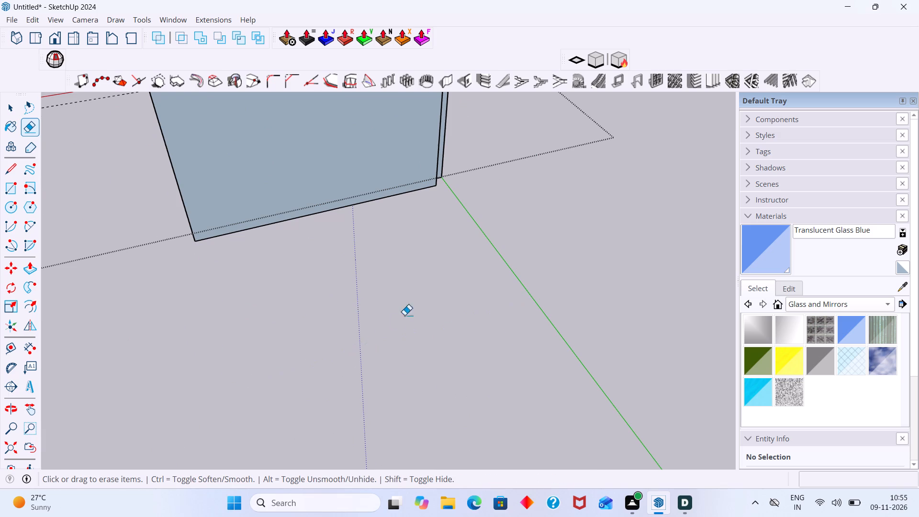
scroll(404, 315, "down", 6)
Erase the top and outer side seam lines where the cross wall joins the long wall at its flush corner.
middle_click_drag(473, 194, 344, 226)
scroll(343, 155, "up", 11)
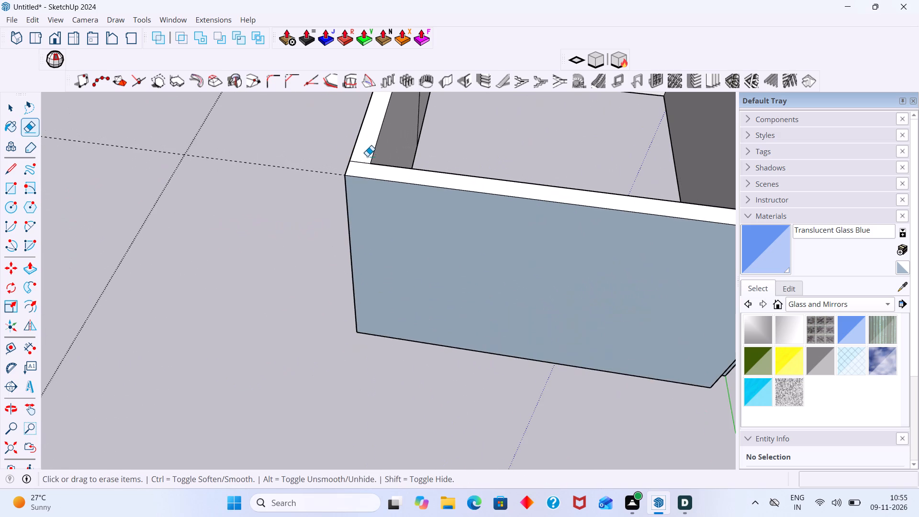
left_click_drag(367, 157, 365, 166)
scroll(365, 165, "down", 2)
middle_click_drag(370, 180, 467, 141)
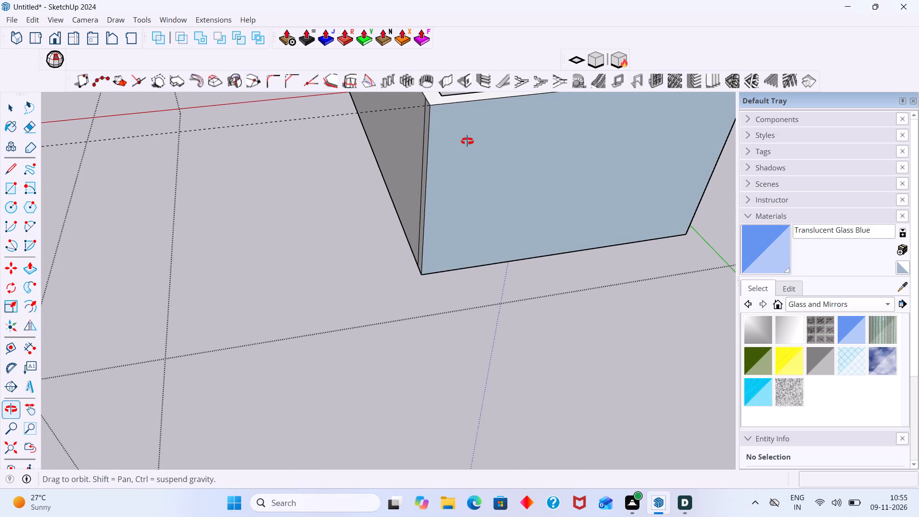
middle_click_drag(467, 141, 461, 142)
scroll(429, 141, "up", 9)
left_click_drag(425, 131, 414, 128)
scroll(424, 143, "down", 12)
middle_click_drag(439, 173, 395, 269, "shift")
middle_click_drag(474, 189, 444, 200)
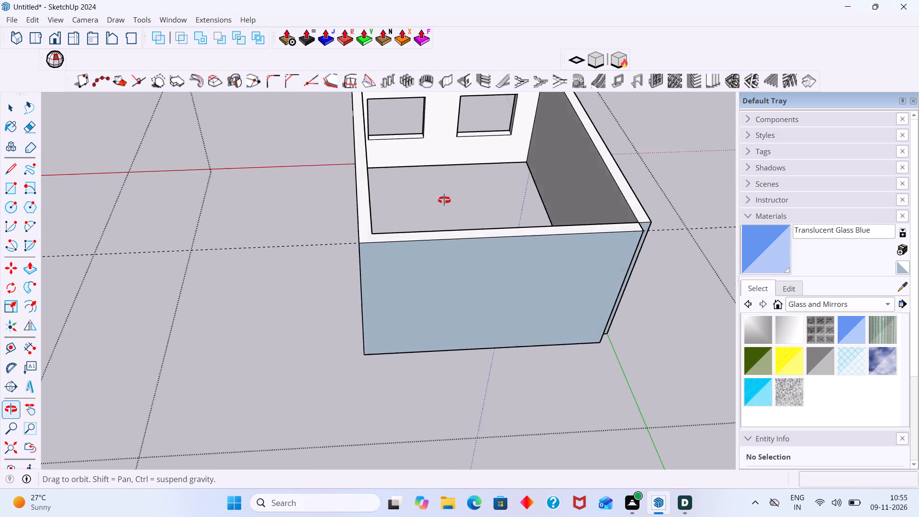
middle_click_drag(444, 200, 311, 185)
left_click_drag(424, 132, 398, 151)
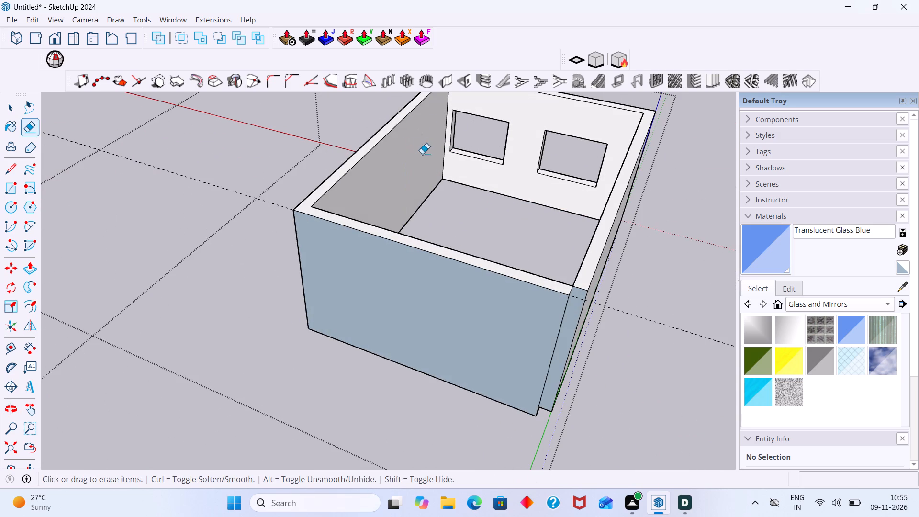
Open the wall group and delete the dashed guide line running along the cross wall.
scroll(424, 157, "down", 6)
middle_click_drag(444, 193, 503, 191)
key("space")
scroll(532, 184, "up", 2)
left_click(568, 173)
scroll(478, 227, "up", 13)
middle_click_drag(486, 220, 420, 180)
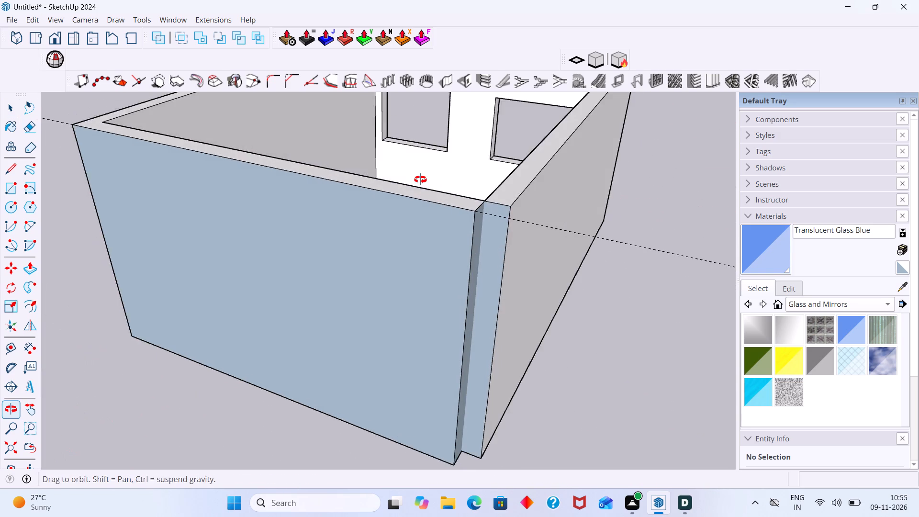
middle_click_drag(420, 180, 418, 177)
scroll(502, 232, "up", 1)
scroll(506, 226, "down", 1)
left_click_drag(628, 263, 631, 245)
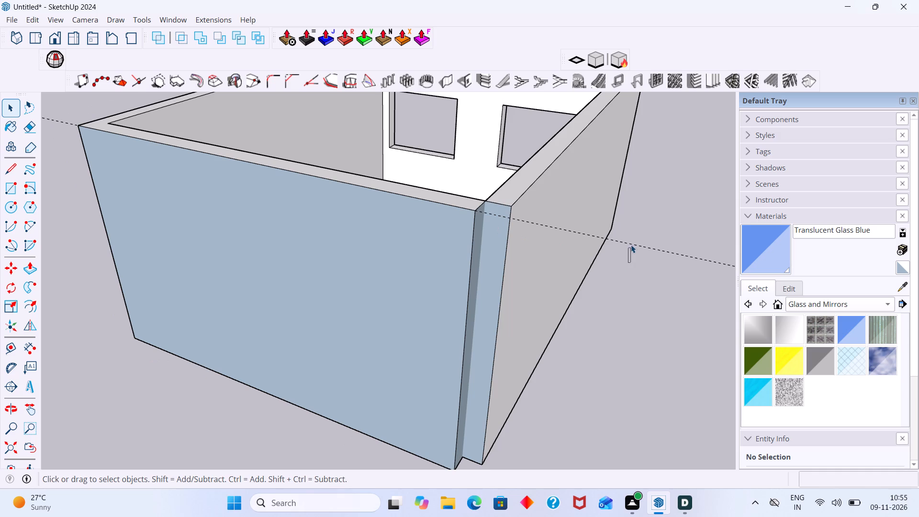
left_click_drag(631, 245, 631, 233)
left_click(628, 244)
double_click(637, 243)
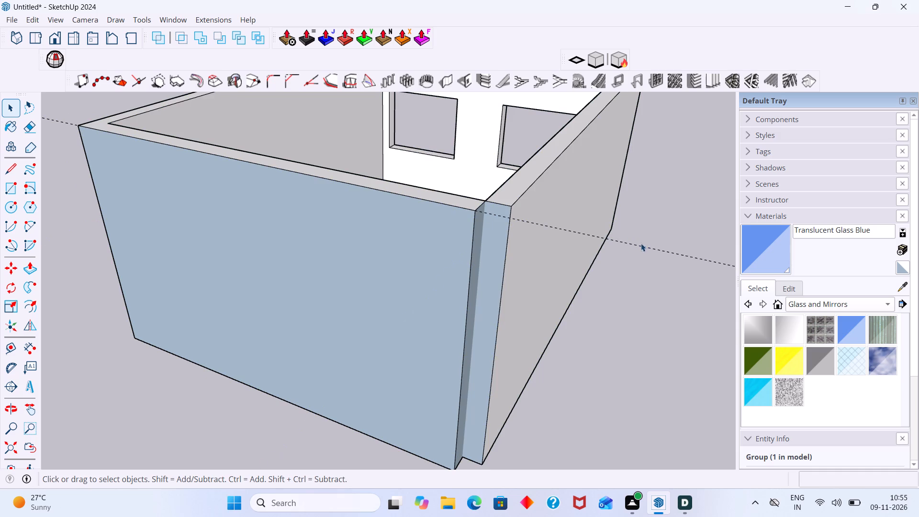
left_click(641, 246)
double_click(642, 247)
left_click(643, 248)
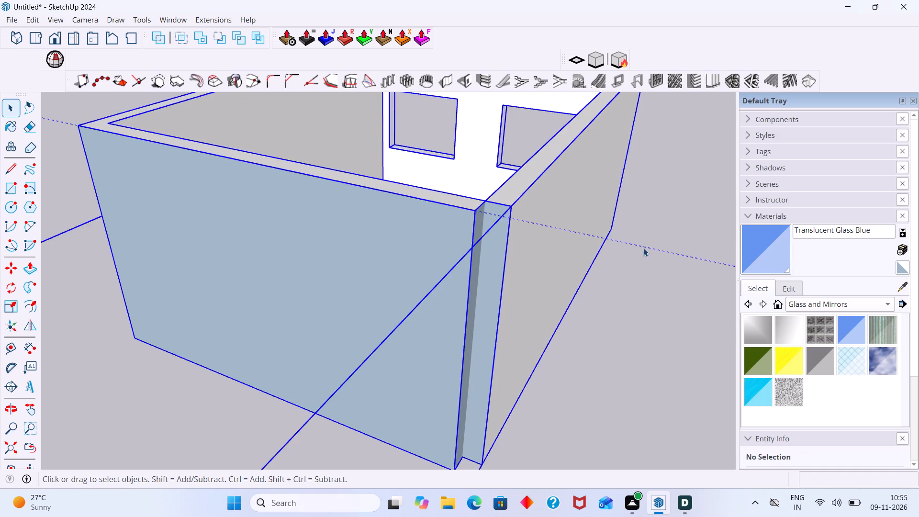
triple_click(643, 246)
key("Delete")
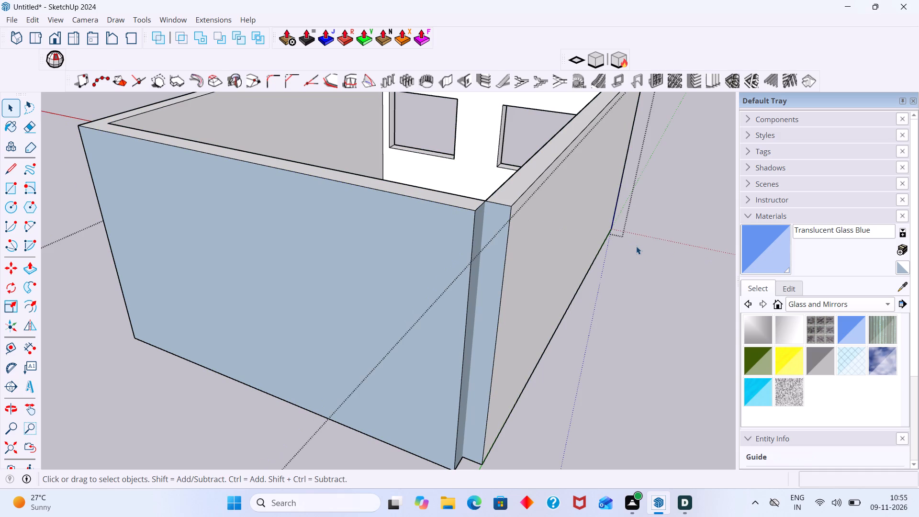
left_click(636, 246)
scroll(632, 243, "down", 7)
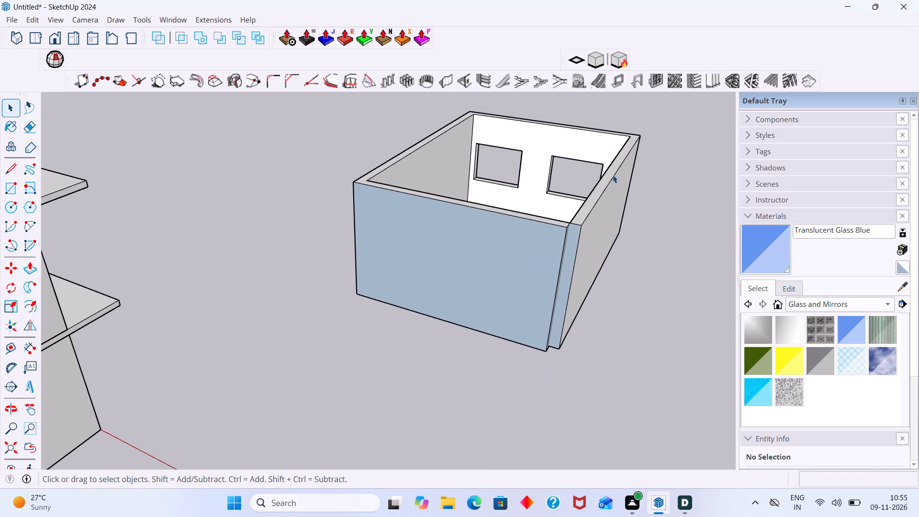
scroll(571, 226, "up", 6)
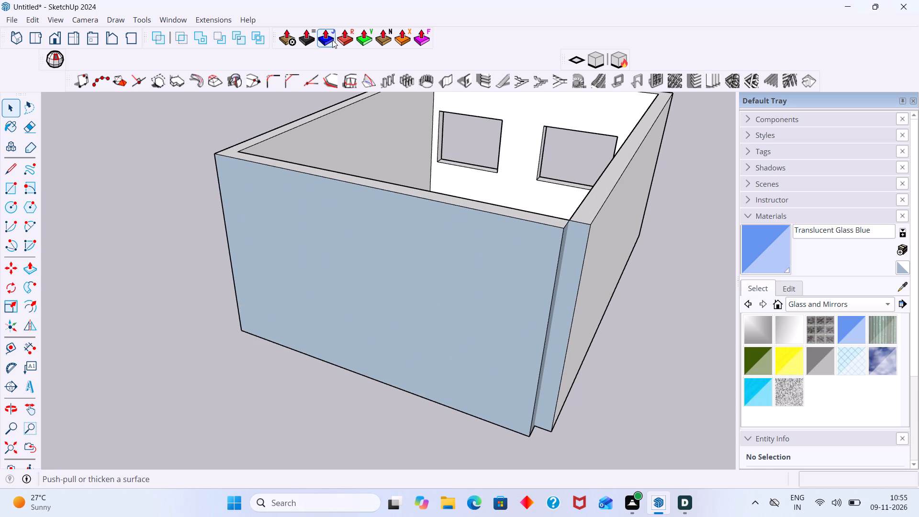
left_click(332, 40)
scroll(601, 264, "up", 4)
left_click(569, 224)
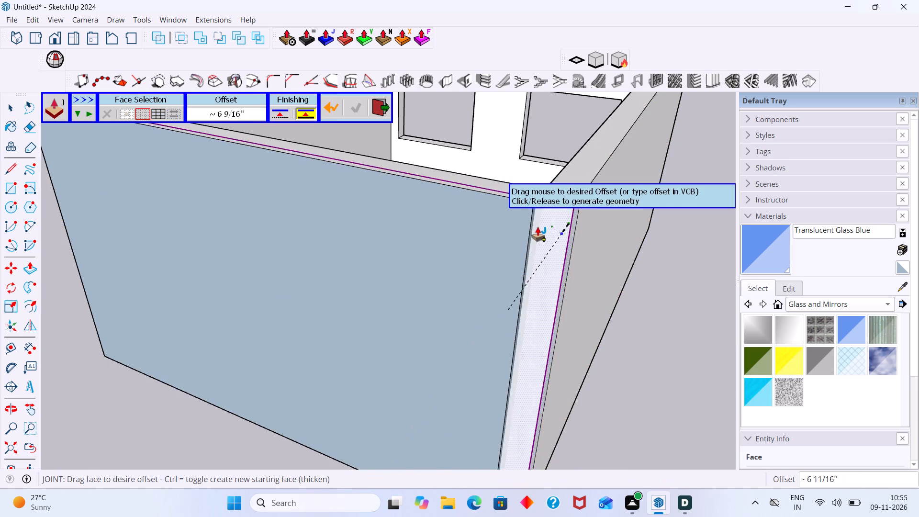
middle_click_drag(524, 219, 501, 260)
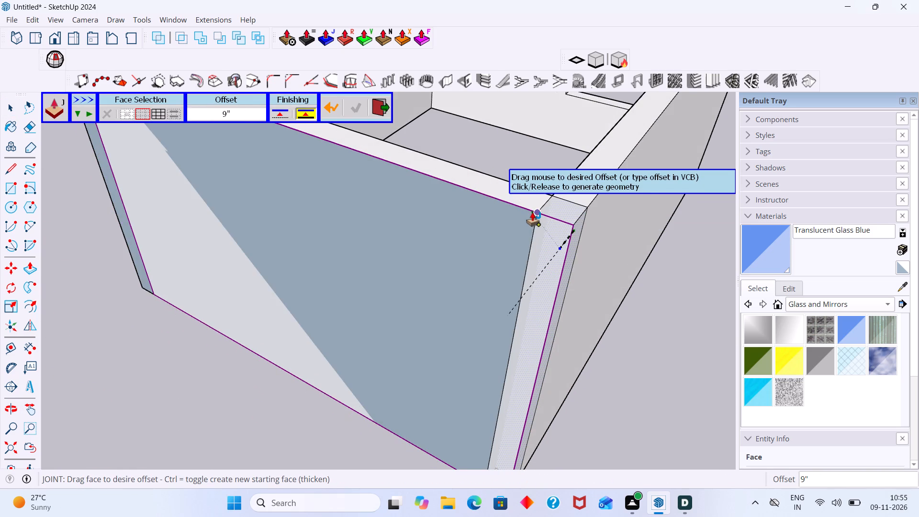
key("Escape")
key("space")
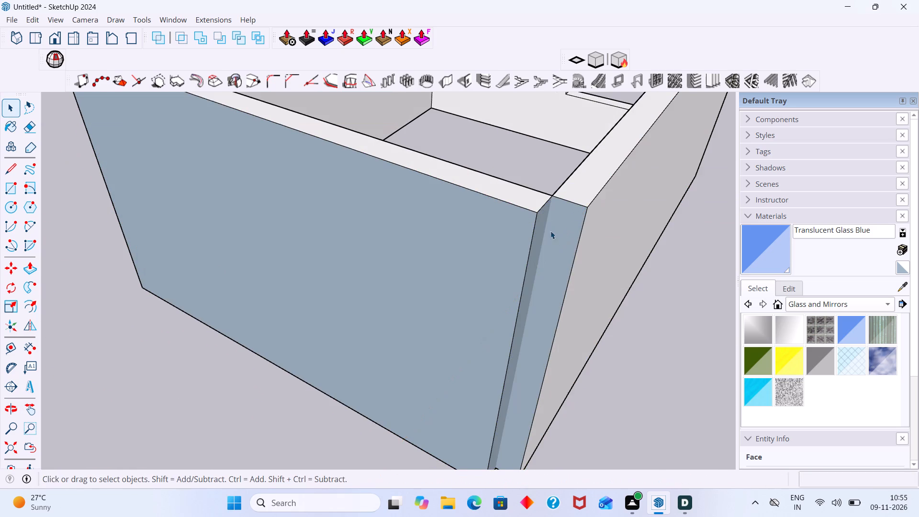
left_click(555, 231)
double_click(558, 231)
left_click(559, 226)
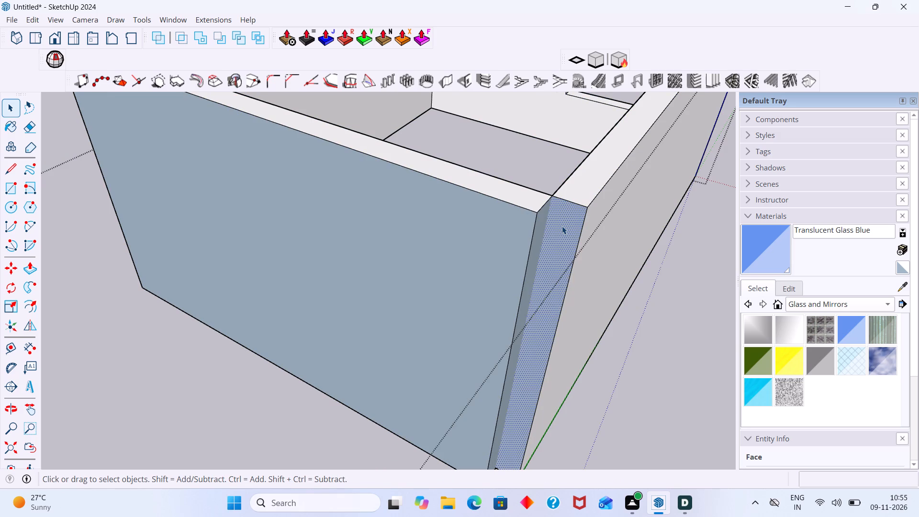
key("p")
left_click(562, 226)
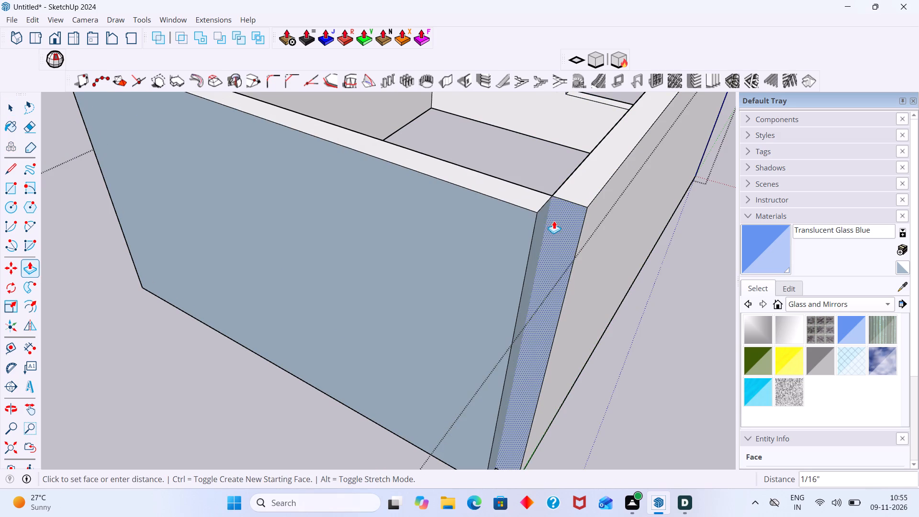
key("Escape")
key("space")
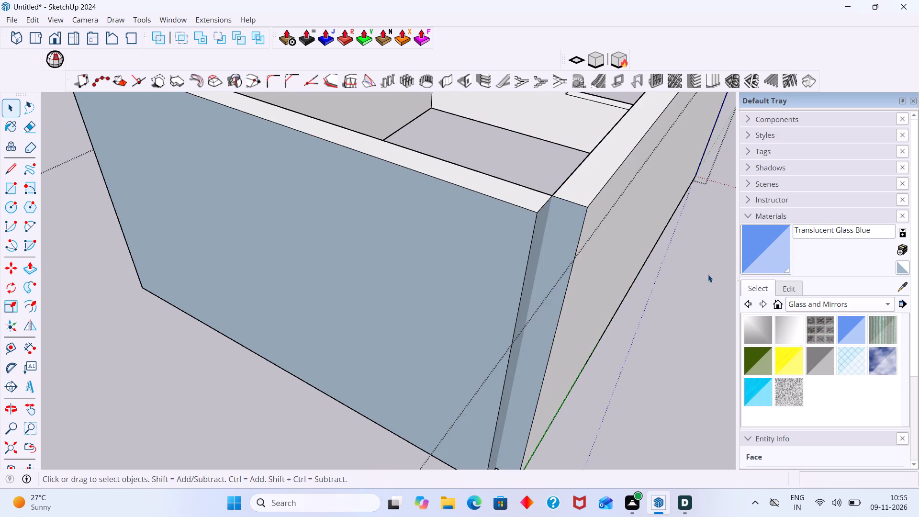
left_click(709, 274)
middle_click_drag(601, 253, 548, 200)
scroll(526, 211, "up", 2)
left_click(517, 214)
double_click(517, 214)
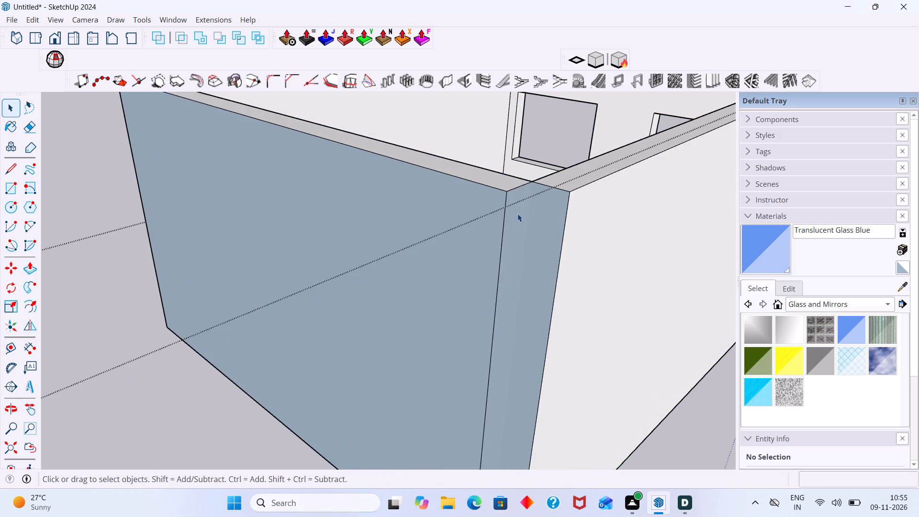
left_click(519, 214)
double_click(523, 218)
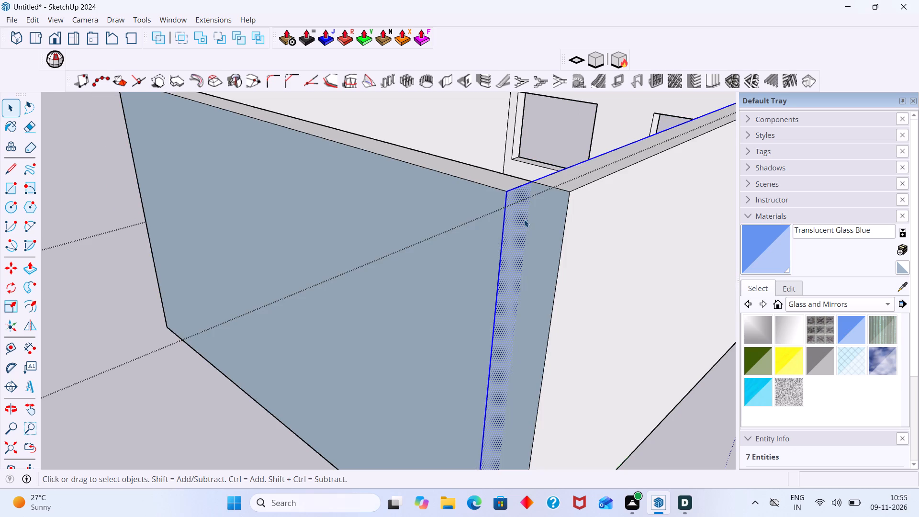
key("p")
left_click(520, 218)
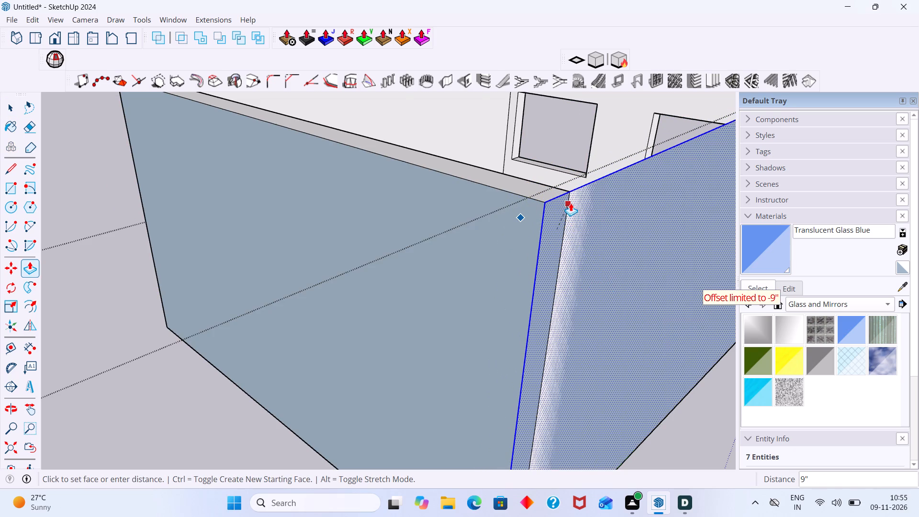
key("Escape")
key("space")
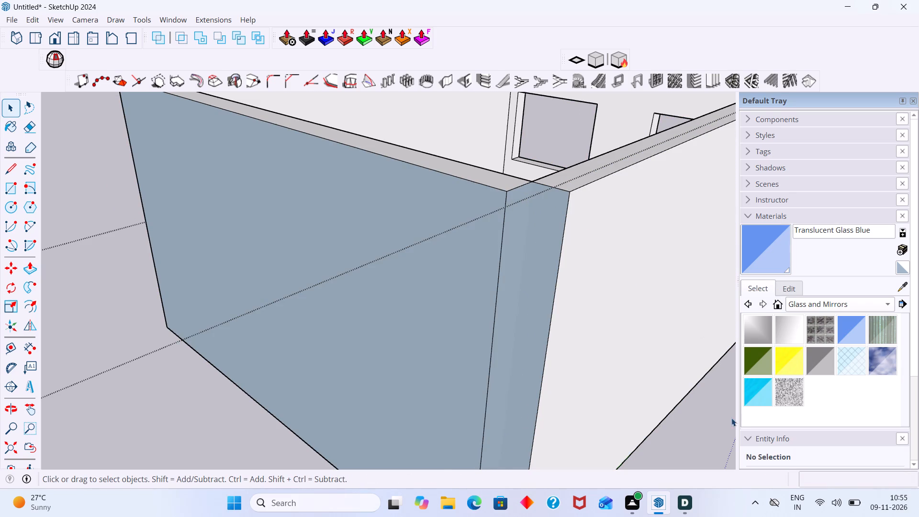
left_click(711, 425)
Draw a 10' vertical line down the notched corner where the long wall's end face meets the cross wall.
scroll(646, 316, "down", 6)
middle_click_drag(583, 251, 597, 345)
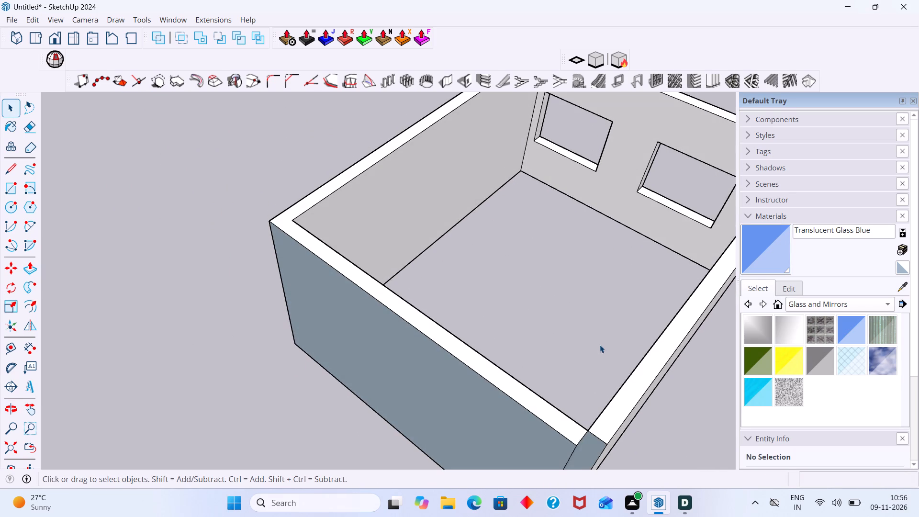
middle_click_drag(587, 320, 540, 151, "shift")
middle_click_drag(535, 229, 521, 118, "shift")
scroll(570, 239, "up", 2)
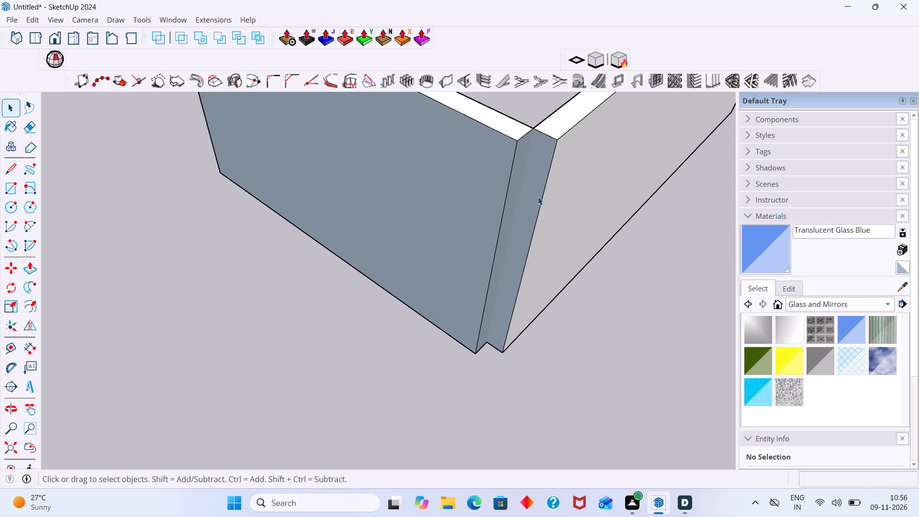
scroll(534, 191, "up", 2)
scroll(504, 373, "up", 7)
scroll(477, 355, "down", 5)
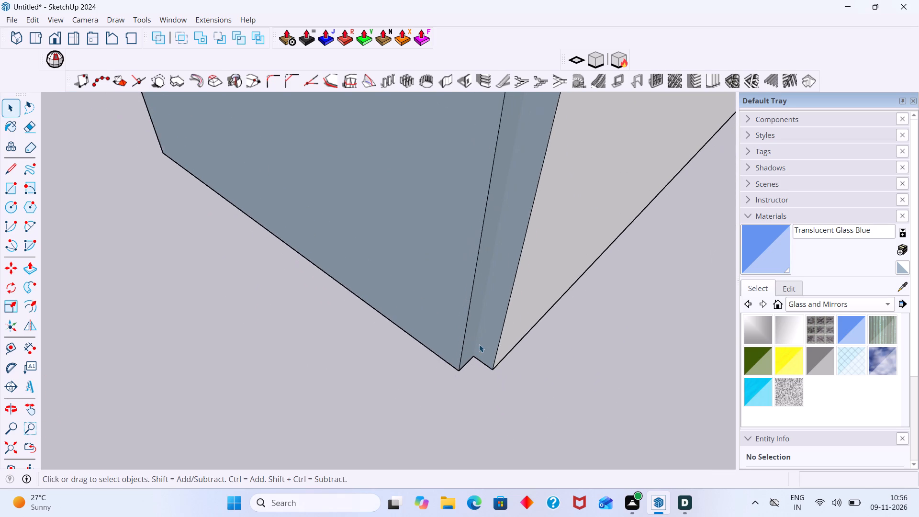
scroll(479, 344, "down", 3)
key("l")
left_click(525, 106)
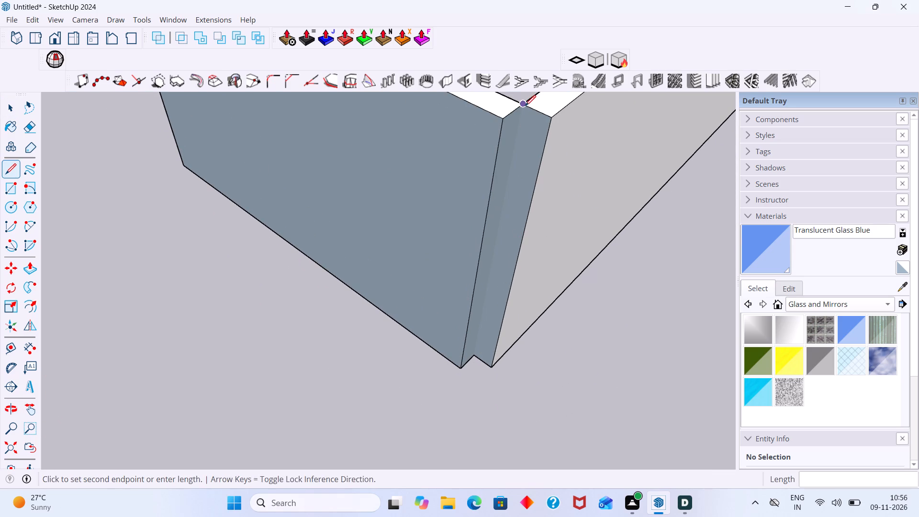
left_click(478, 358)
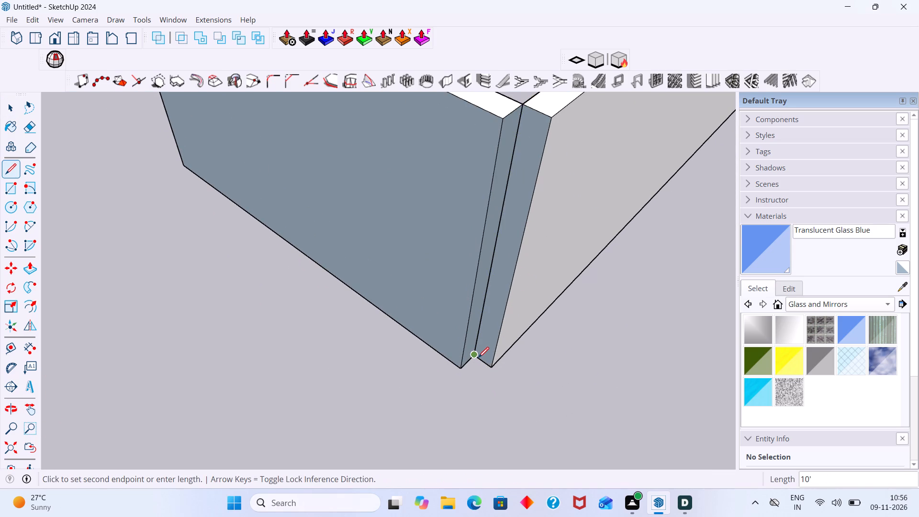
key("space")
Inside the wall group, draw the 10' vertical line down the notch to separate the long wall's end face.
left_click(505, 295)
double_click(505, 295)
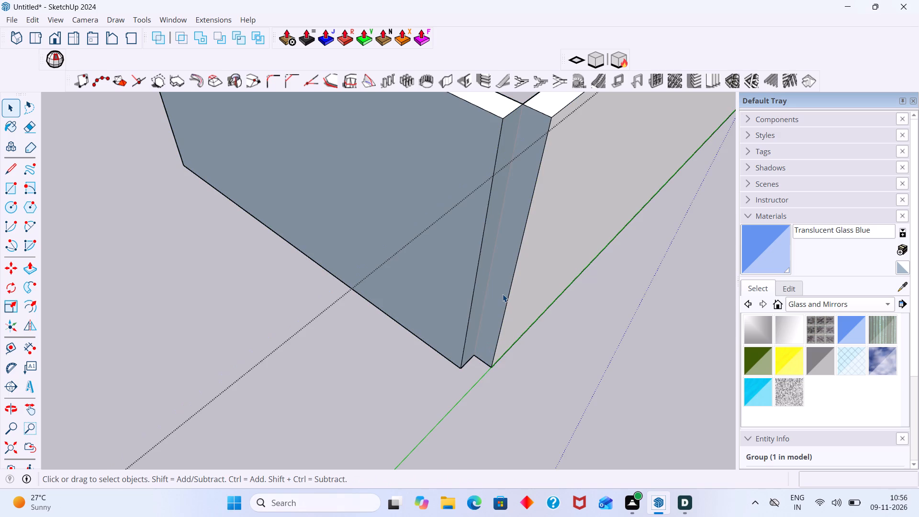
left_click(502, 294)
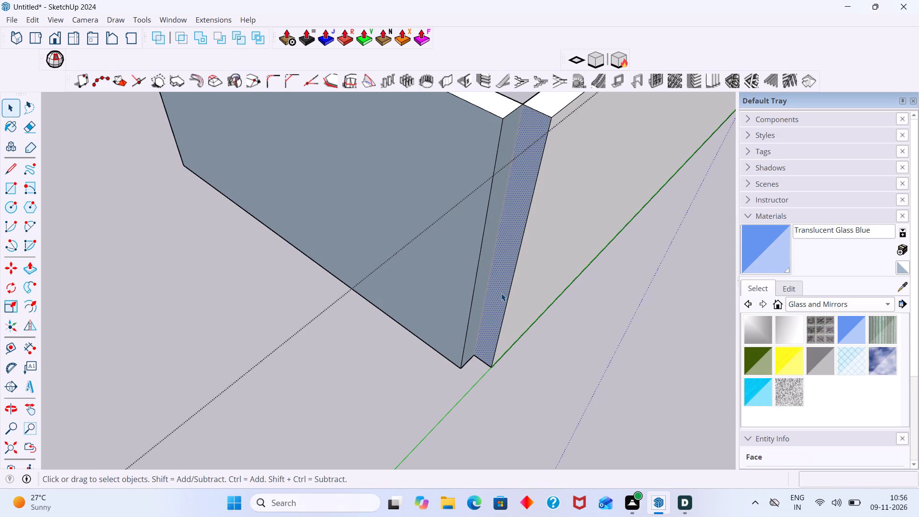
key("l")
left_click(524, 103)
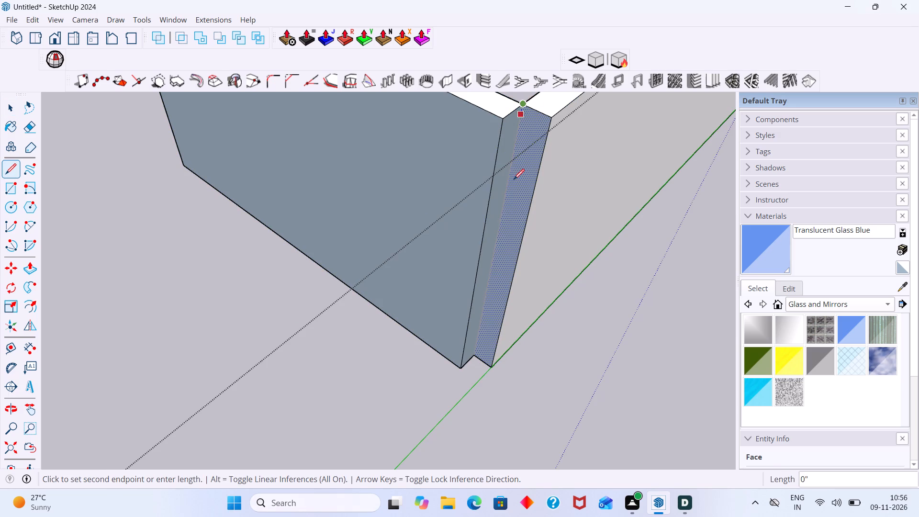
left_click(473, 356)
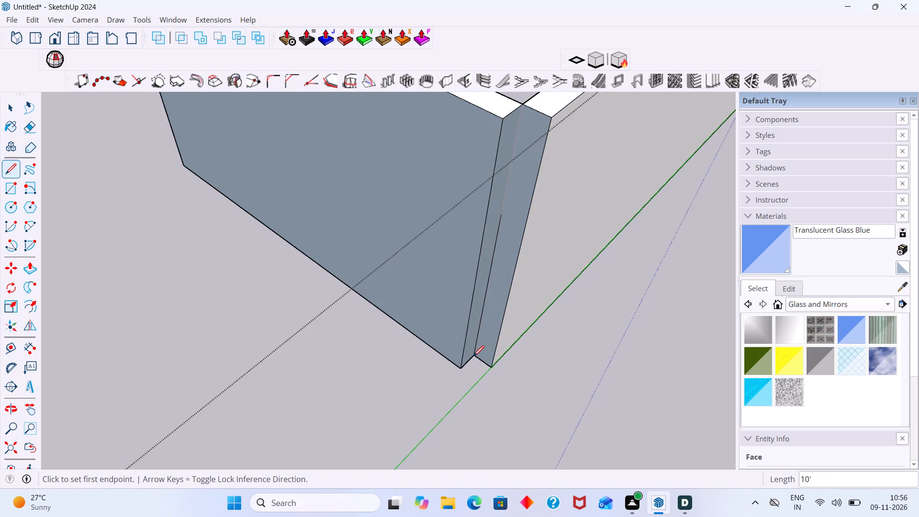
key("space")
Push/Pull the long wall's narrow end face out 9" to align with the cross wall's outer face.
left_click(496, 323)
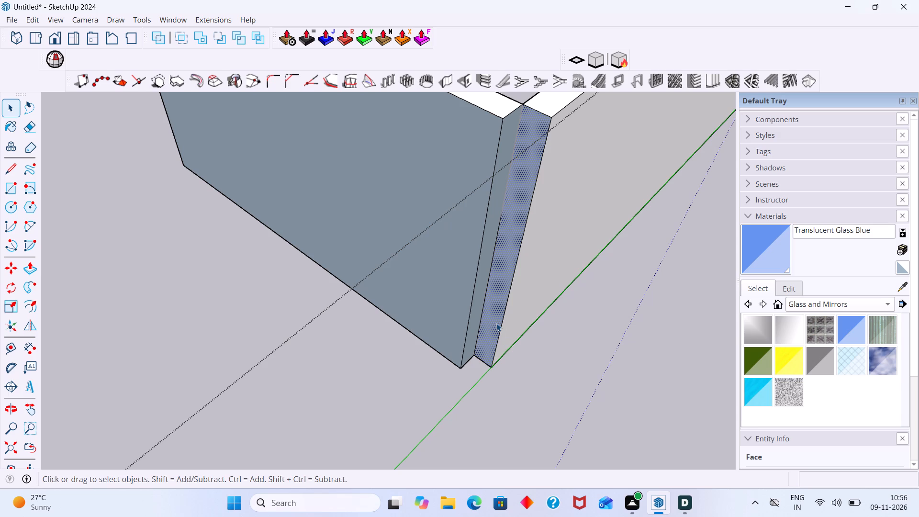
key("p")
left_click(496, 323)
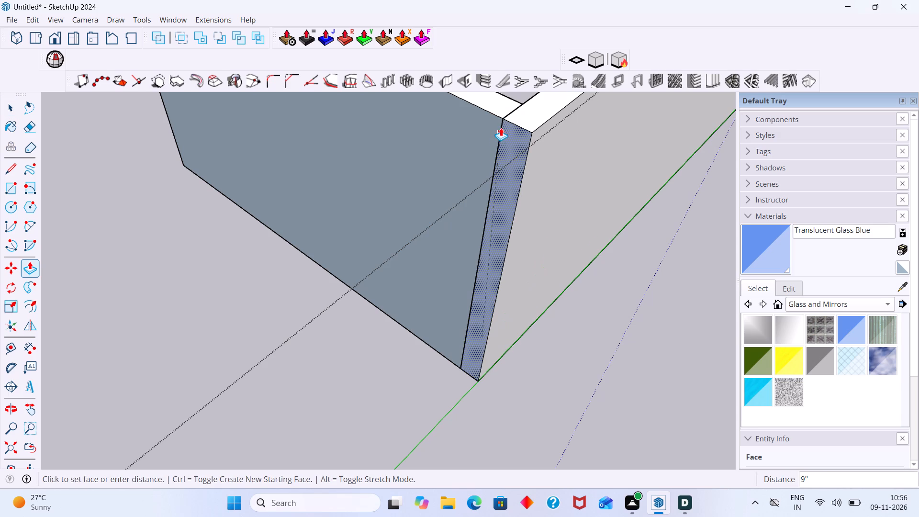
left_click(502, 121)
key("space")
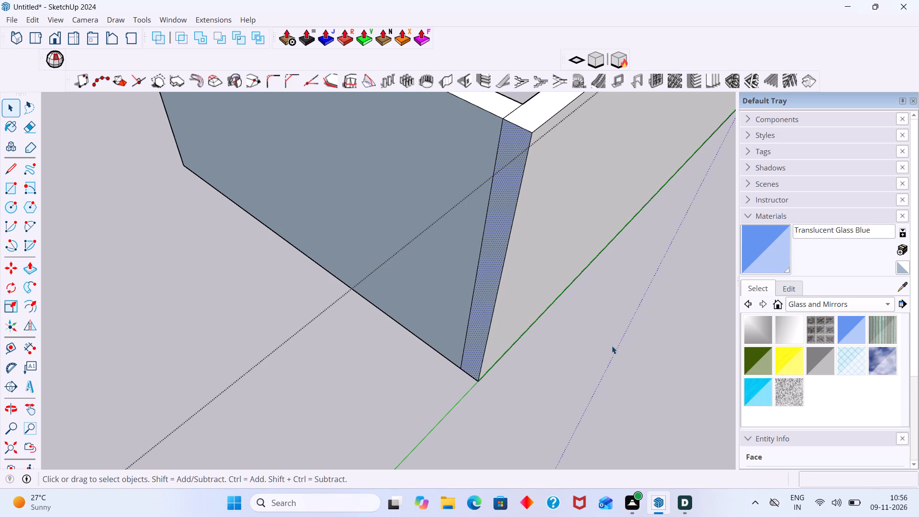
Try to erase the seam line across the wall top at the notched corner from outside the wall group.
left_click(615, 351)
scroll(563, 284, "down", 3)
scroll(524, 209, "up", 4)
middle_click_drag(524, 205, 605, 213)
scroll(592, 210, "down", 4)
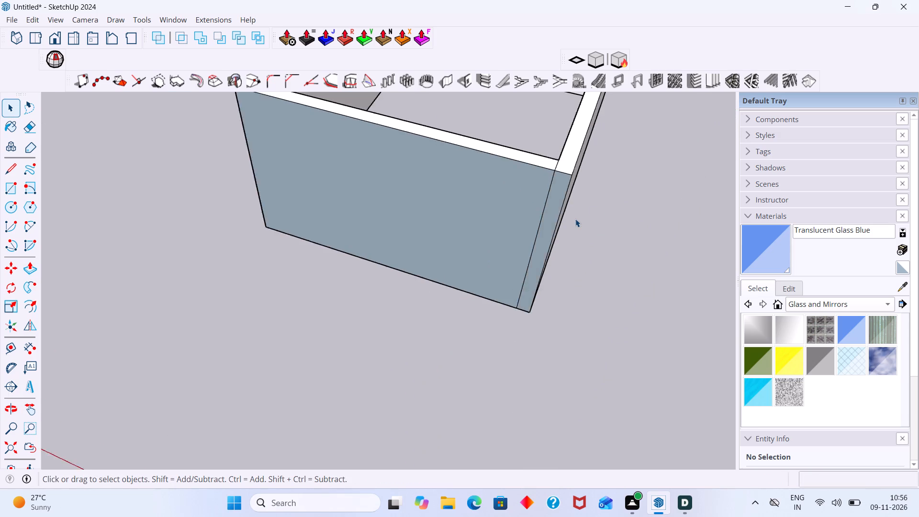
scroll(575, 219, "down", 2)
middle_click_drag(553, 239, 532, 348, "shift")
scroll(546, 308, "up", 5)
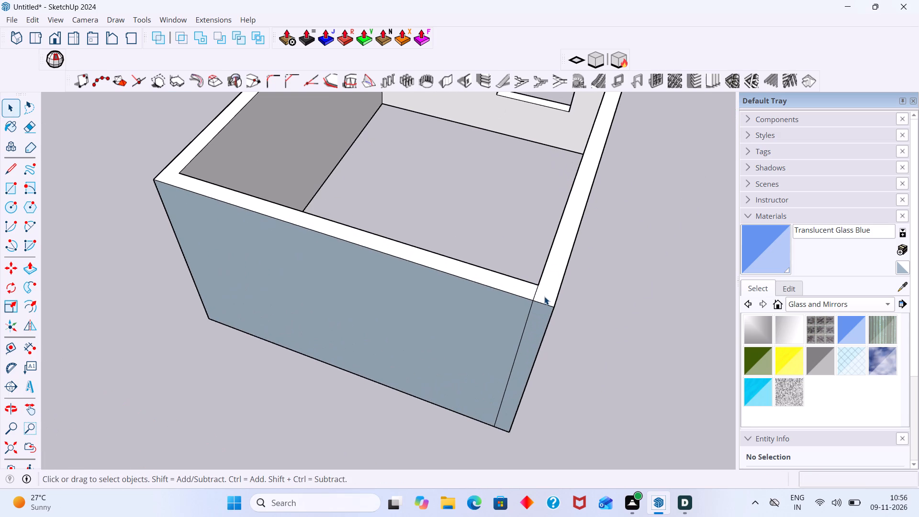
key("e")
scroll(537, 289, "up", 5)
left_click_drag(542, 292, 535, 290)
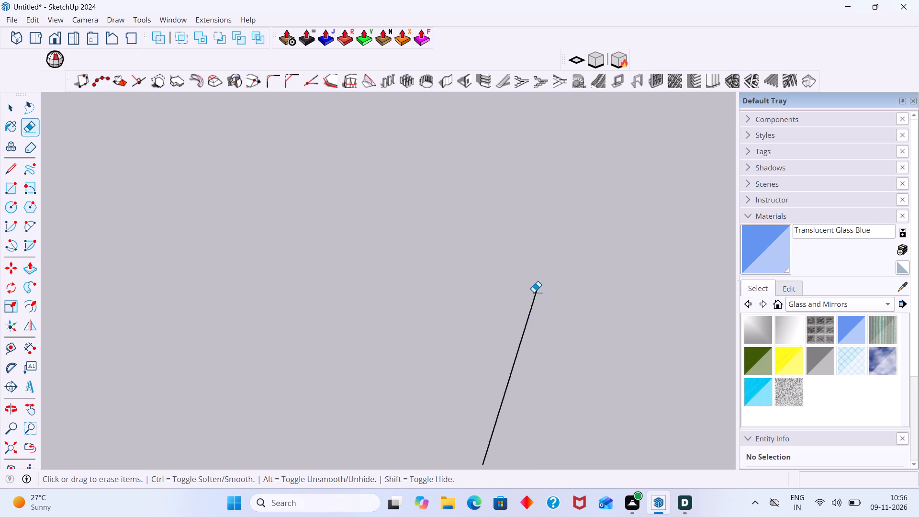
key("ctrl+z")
Inside the wall group, erase the seam lines on the corner's wall top and on the cross wall's outer face.
key("space")
triple_click(541, 304)
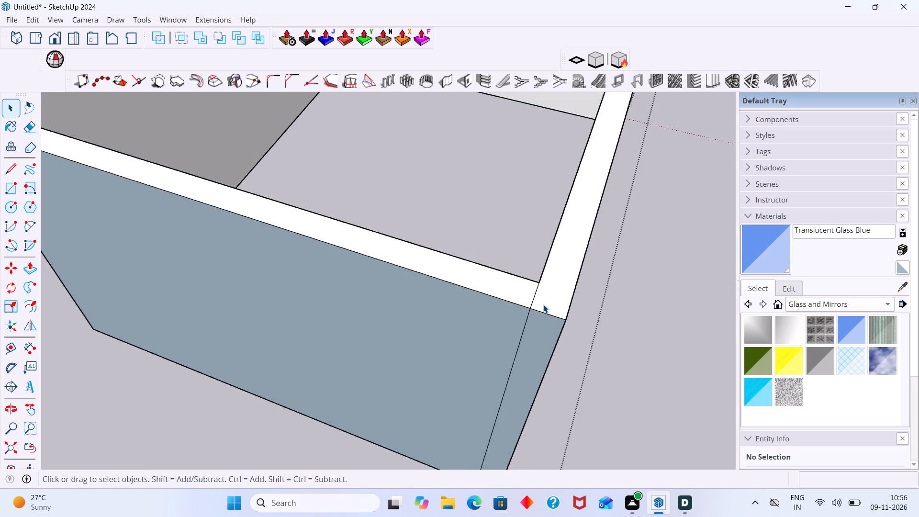
left_click(543, 304)
key("e")
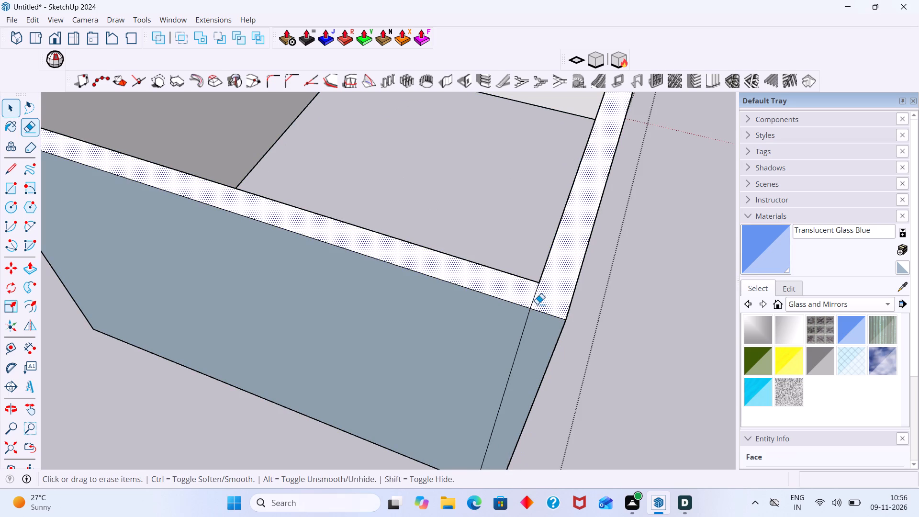
left_click_drag(537, 304, 527, 298)
left_click_drag(541, 354, 520, 342)
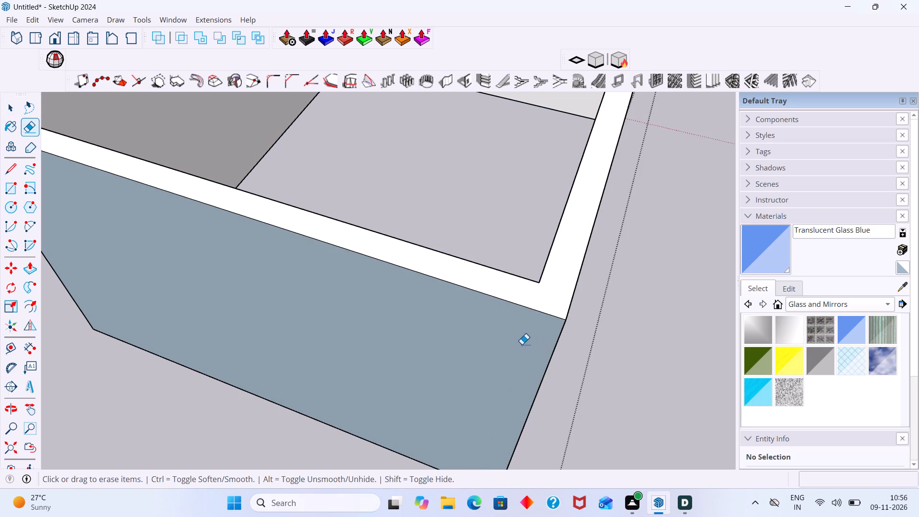
key("space")
left_click(627, 367)
Reverse the cross wall's blue-grey outer face inside the wall group so its front side points outward.
scroll(607, 347, "down", 4)
middle_click_drag(604, 346, 527, 260)
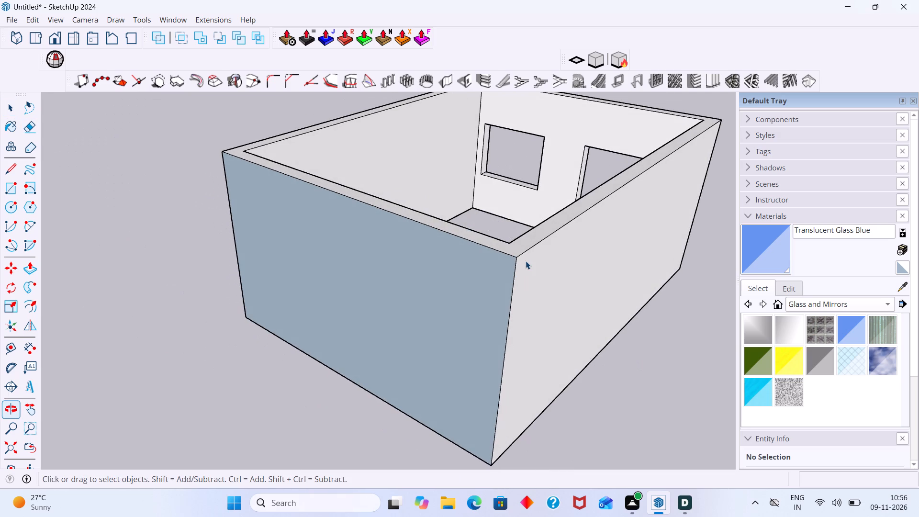
left_click(501, 271)
double_click(503, 270)
triple_click(501, 282)
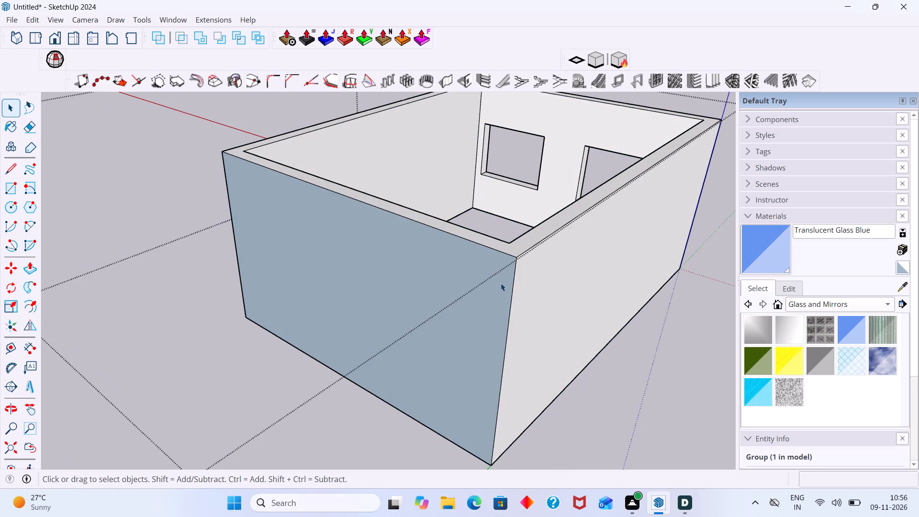
left_click(500, 284)
right_click(500, 287)
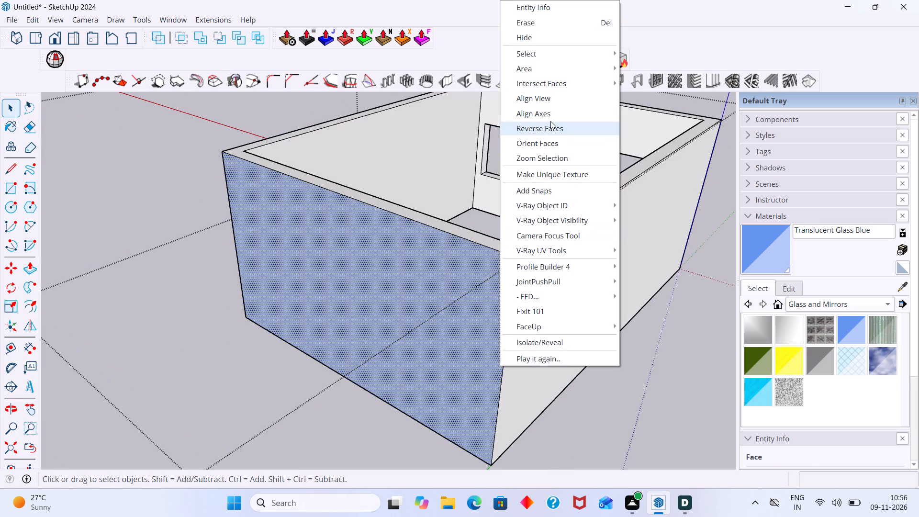
left_click(550, 131)
left_click(656, 374)
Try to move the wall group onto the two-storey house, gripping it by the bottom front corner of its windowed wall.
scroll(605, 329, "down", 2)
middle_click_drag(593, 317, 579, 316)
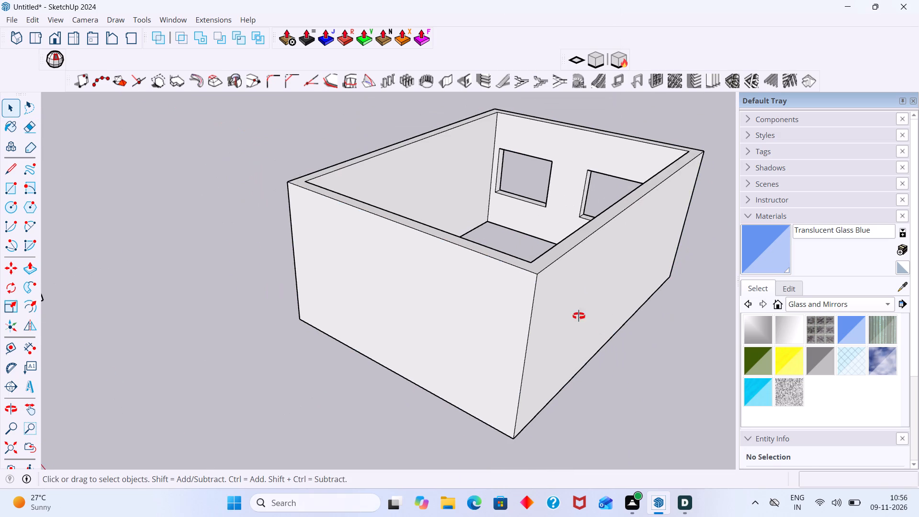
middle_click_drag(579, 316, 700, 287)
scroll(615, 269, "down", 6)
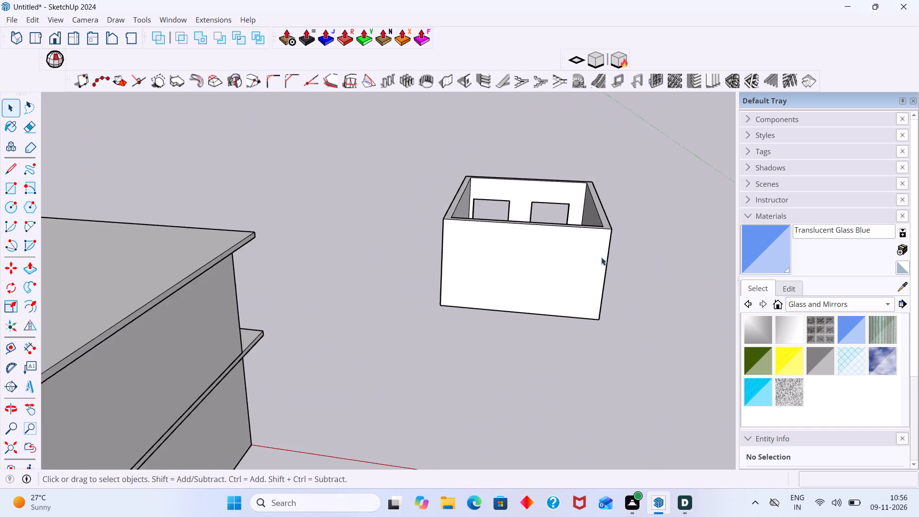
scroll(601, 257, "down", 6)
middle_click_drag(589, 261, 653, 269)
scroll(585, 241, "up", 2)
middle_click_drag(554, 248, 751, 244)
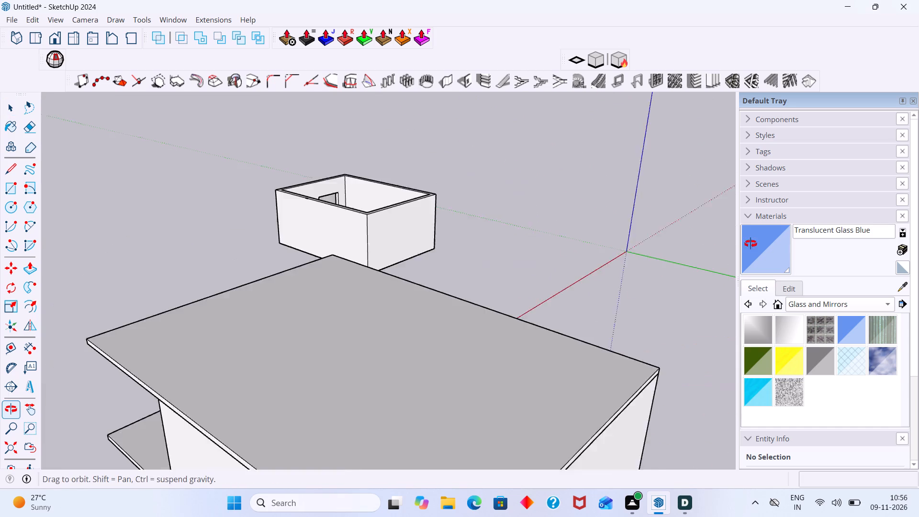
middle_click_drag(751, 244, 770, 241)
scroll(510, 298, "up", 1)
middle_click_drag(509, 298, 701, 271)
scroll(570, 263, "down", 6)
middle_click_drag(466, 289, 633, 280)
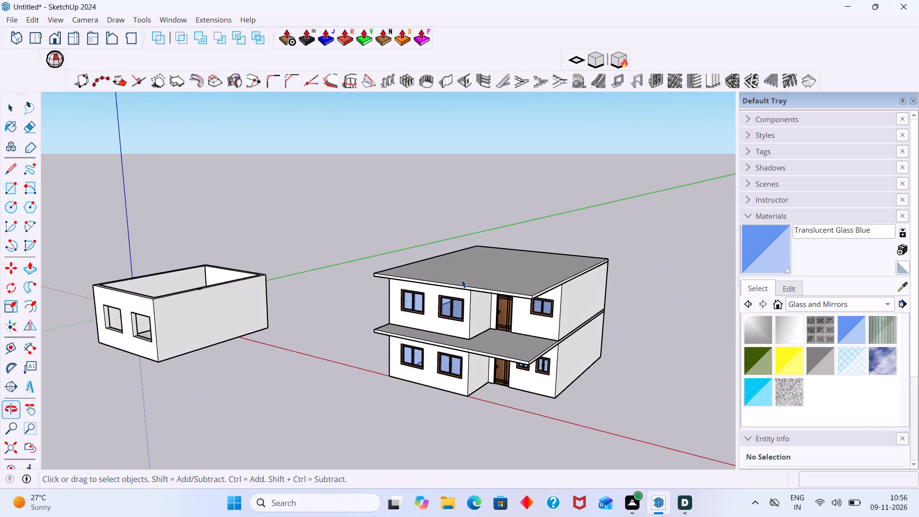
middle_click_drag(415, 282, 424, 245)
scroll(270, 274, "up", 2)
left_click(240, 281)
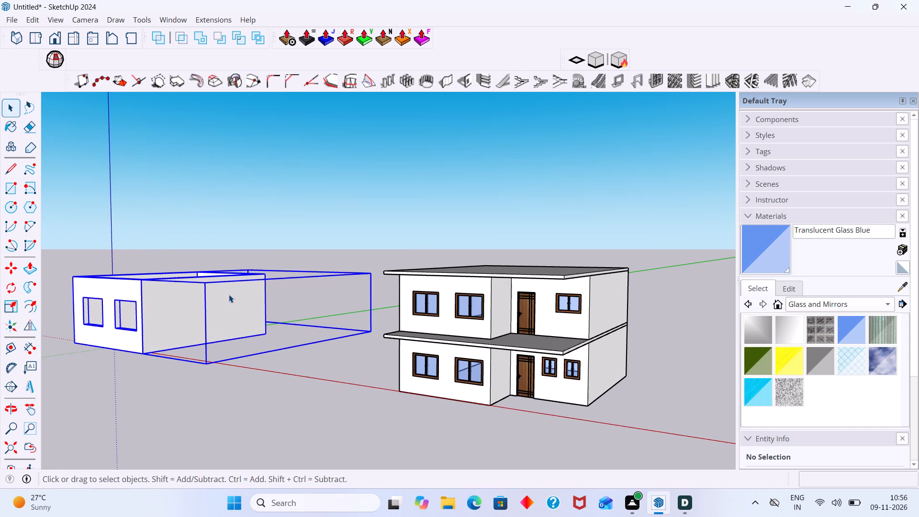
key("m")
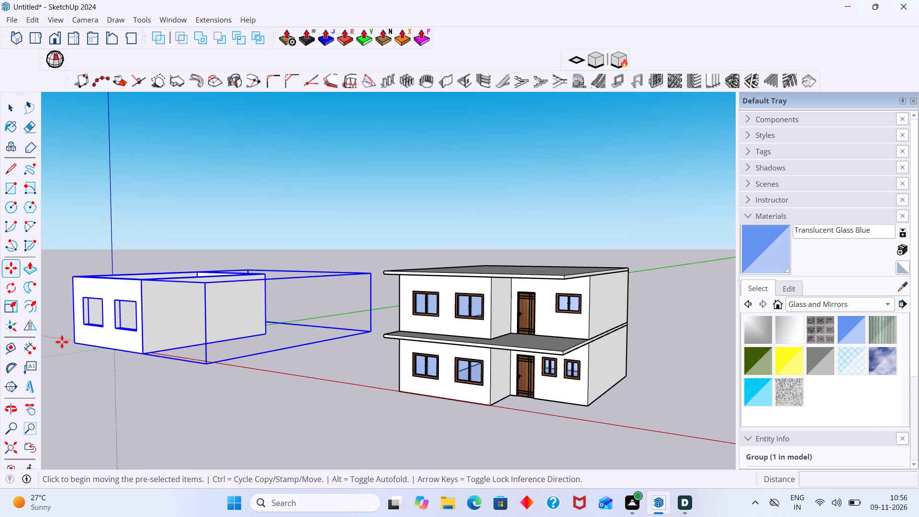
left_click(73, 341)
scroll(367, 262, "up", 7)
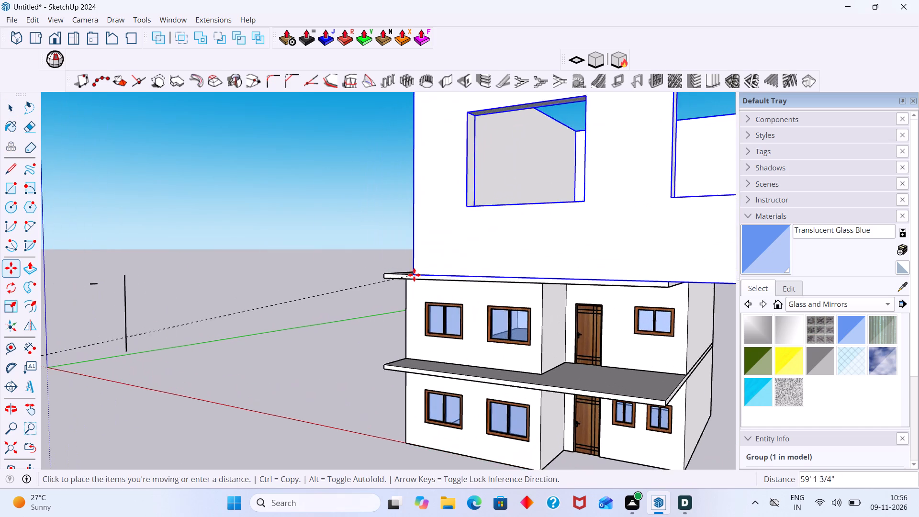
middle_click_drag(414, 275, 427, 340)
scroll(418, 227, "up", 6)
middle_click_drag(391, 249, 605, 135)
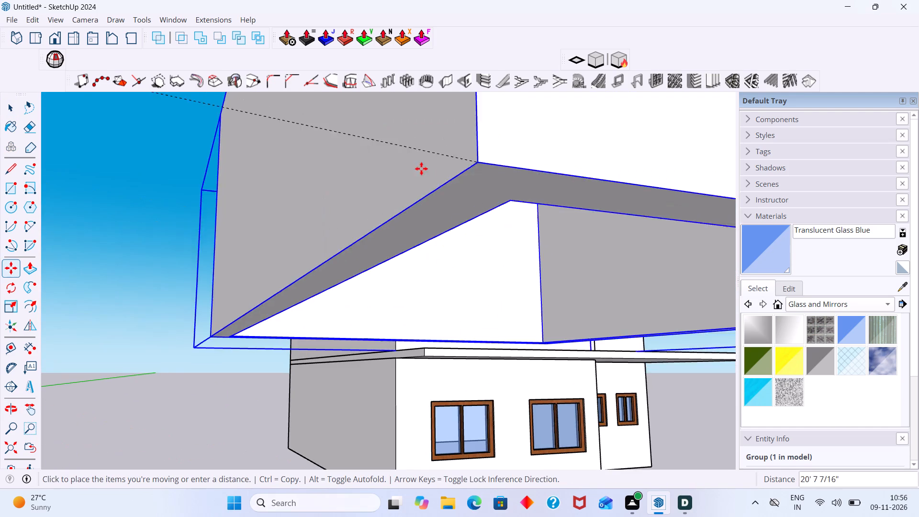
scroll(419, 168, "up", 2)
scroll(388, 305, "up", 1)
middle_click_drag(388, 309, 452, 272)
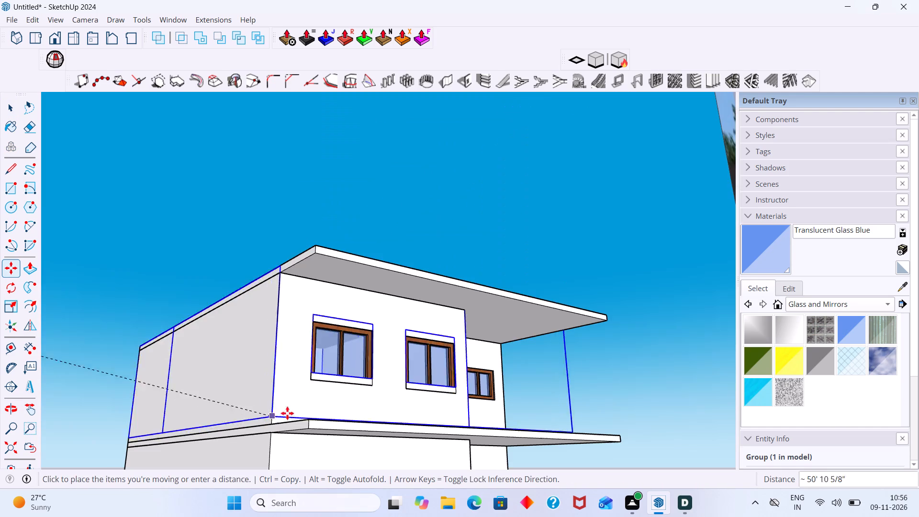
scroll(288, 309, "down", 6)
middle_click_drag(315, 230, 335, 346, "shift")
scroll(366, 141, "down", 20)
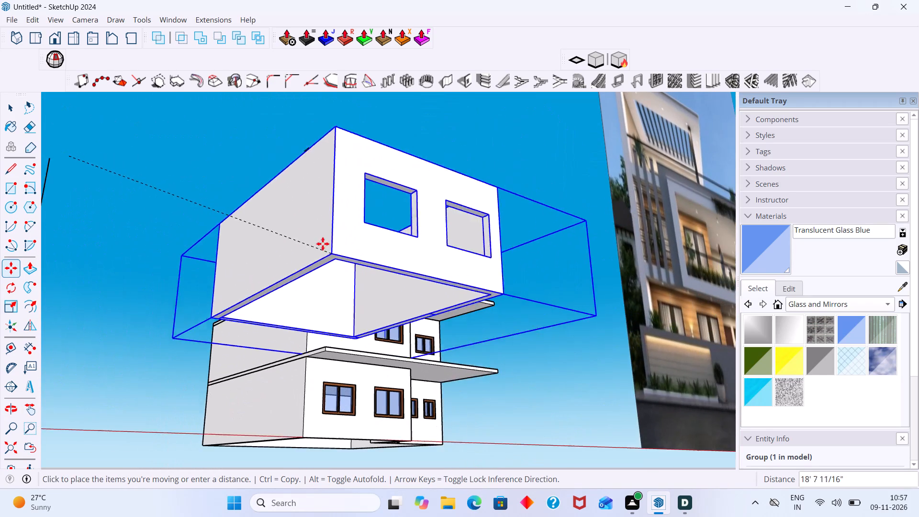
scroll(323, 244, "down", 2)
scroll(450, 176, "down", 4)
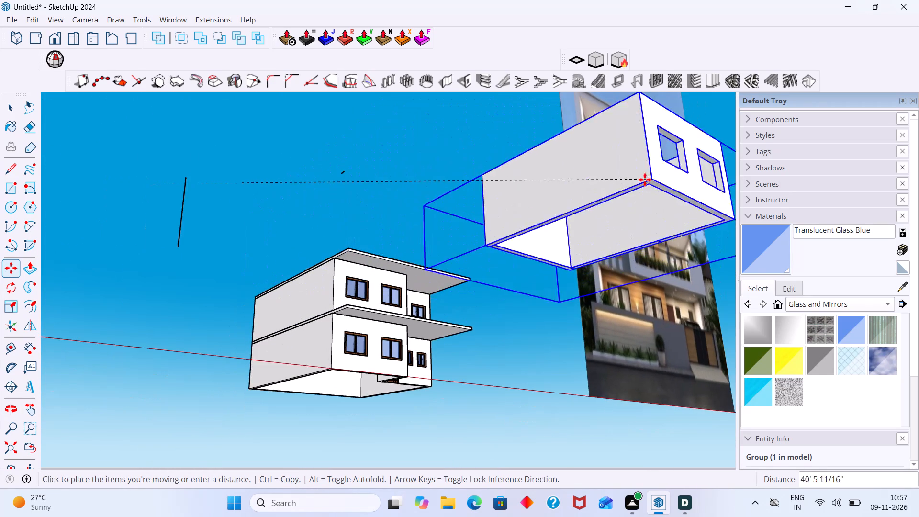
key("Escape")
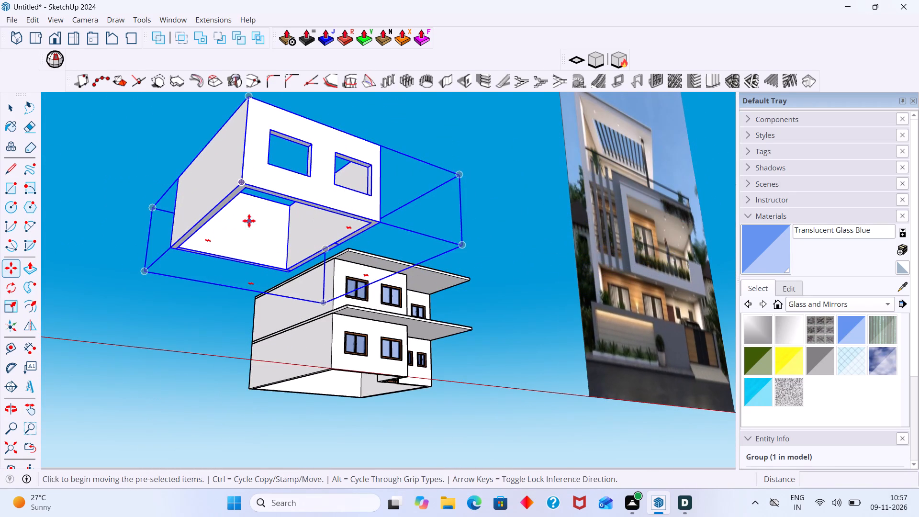
Move the wall group by its bottom front corner onto the roof slab's top edge, directly above the second storey's front corner.
left_click(244, 182)
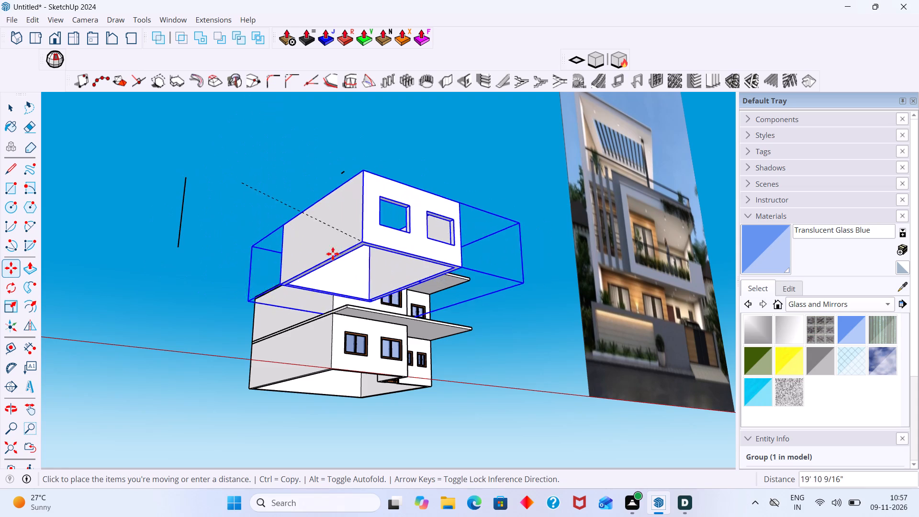
middle_click_drag(303, 258, 269, 381)
scroll(335, 276, "up", 1)
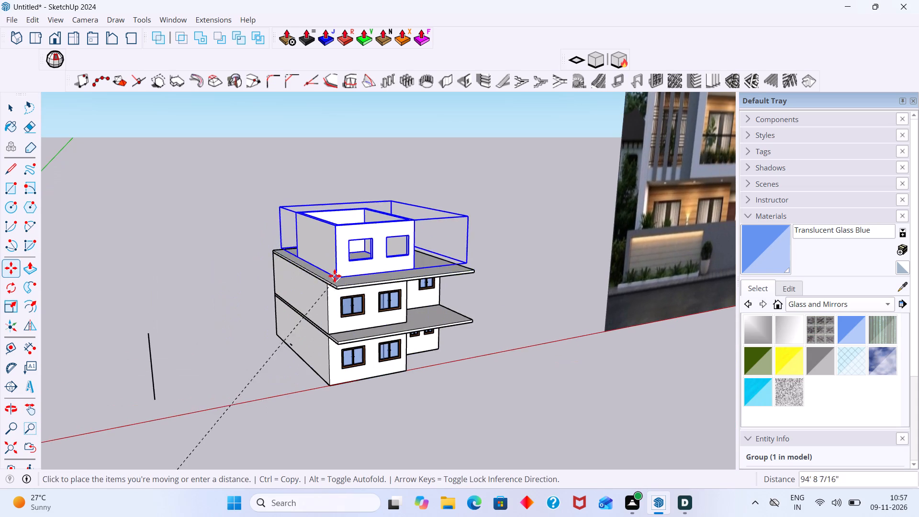
scroll(335, 276, "up", 8)
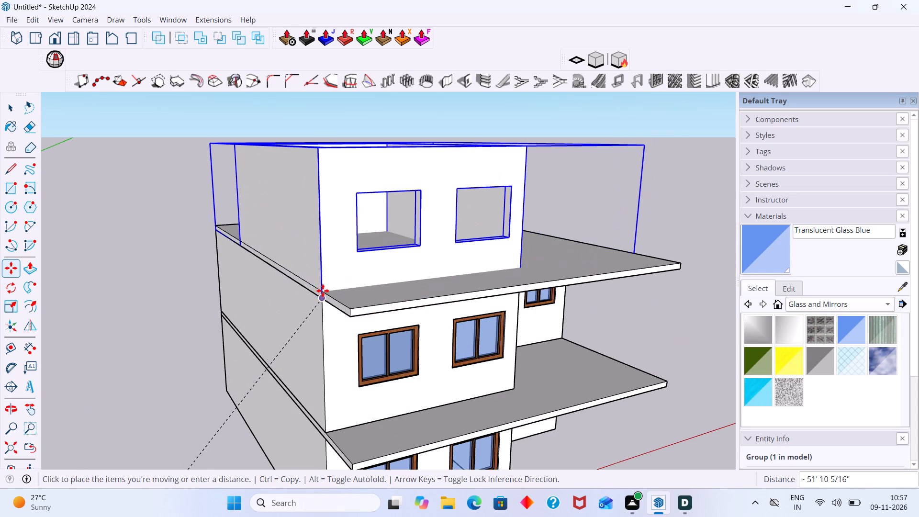
scroll(323, 288, "up", 10)
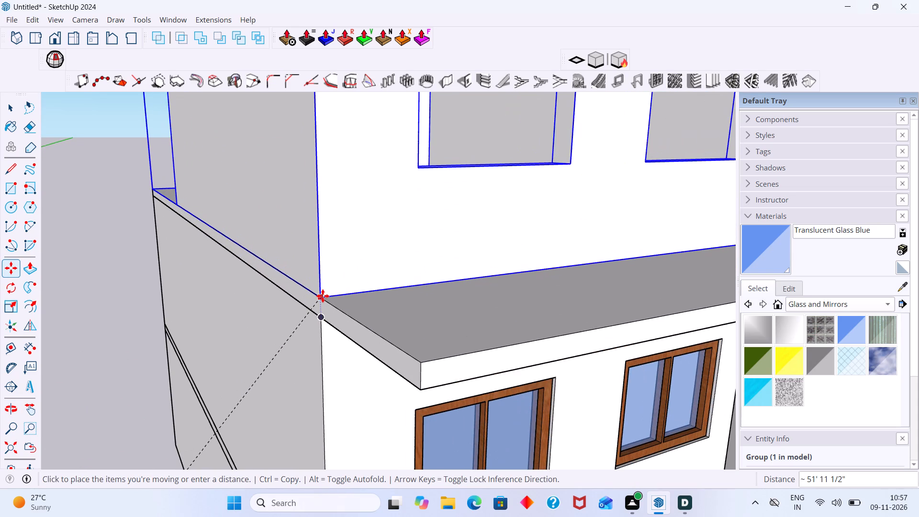
left_click(323, 297)
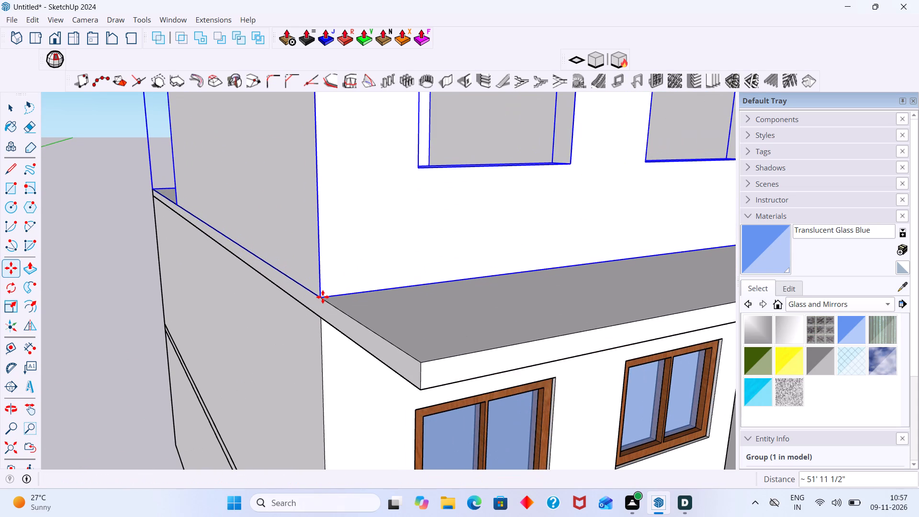
key("space")
scroll(330, 300, "down", 10)
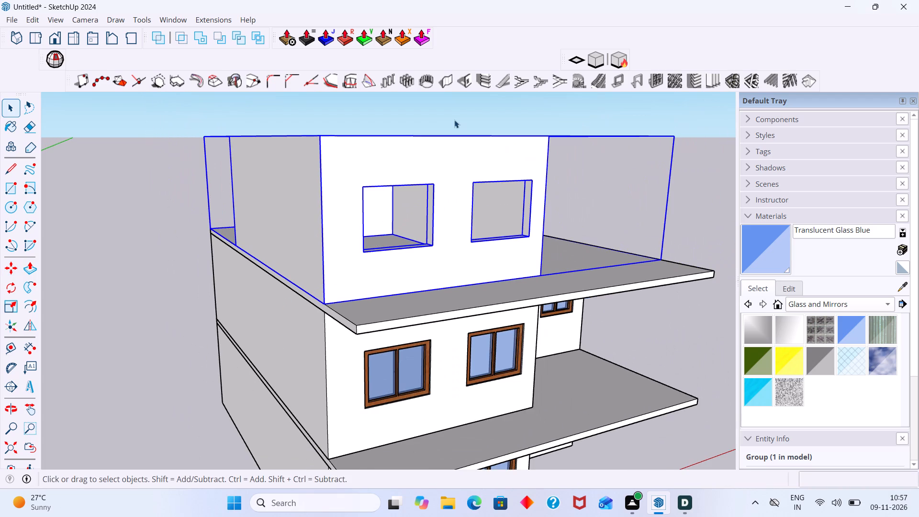
left_click(459, 109)
Delete the stray vertical line and the short loose edge left near the red axis beside the house.
scroll(455, 142, "down", 6)
middle_click_drag(455, 189, 209, 261)
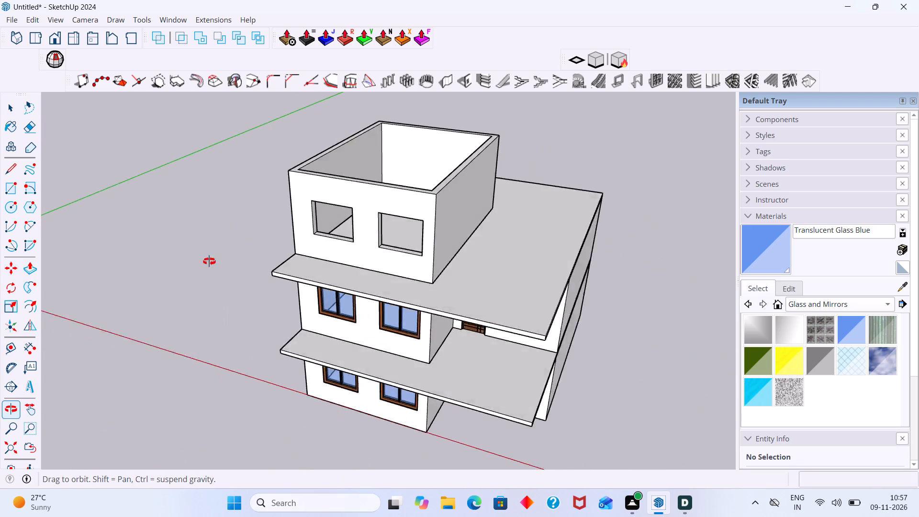
middle_click_drag(209, 261, 170, 251)
scroll(462, 197, "down", 6)
middle_click_drag(391, 217, 449, 216)
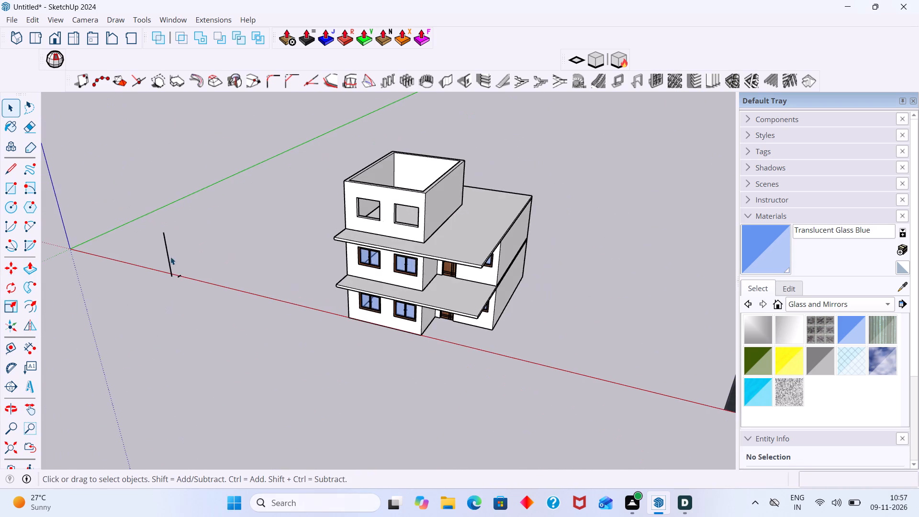
scroll(169, 257, "up", 1)
left_click_drag(172, 253, 163, 247)
key("Delete")
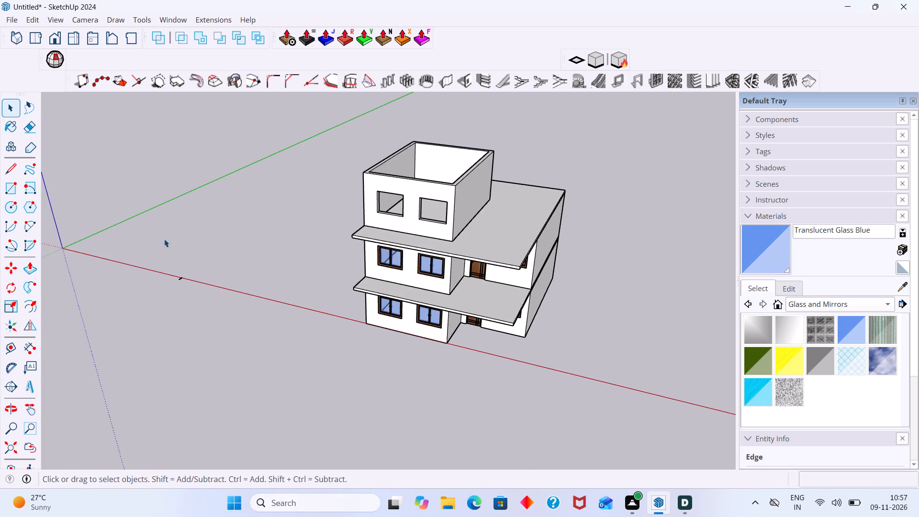
key("e")
left_click_drag(199, 281, 173, 277)
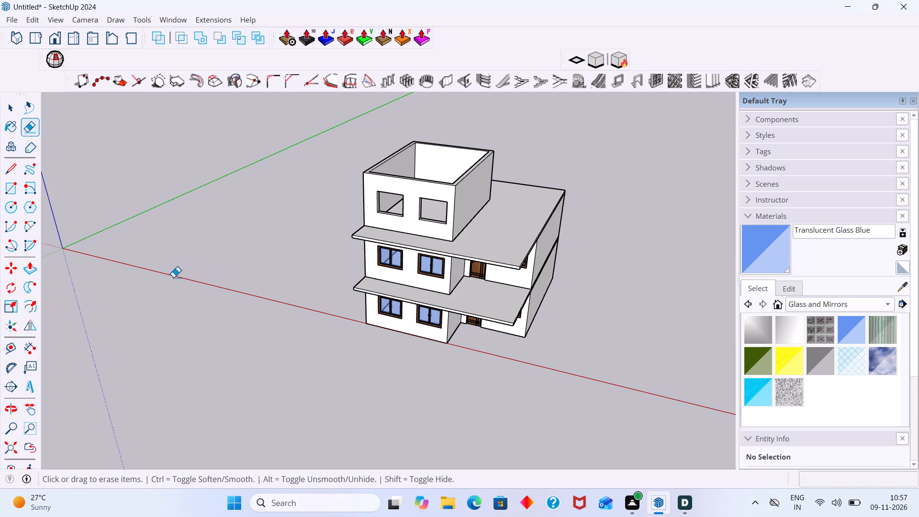
key("space")
Draw a rectangle about 22' 10" by 17' over the third-storey wall tops, corner to corner, and make it a group.
scroll(336, 215, "down", 2)
middle_click_drag(390, 215, 487, 203)
scroll(419, 183, "up", 3)
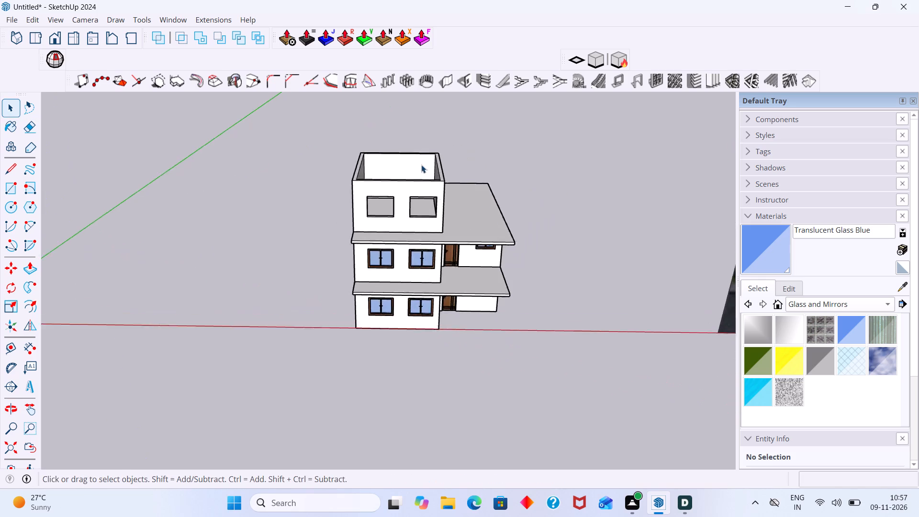
middle_click_drag(420, 166, 485, 172)
scroll(400, 162, "up", 4)
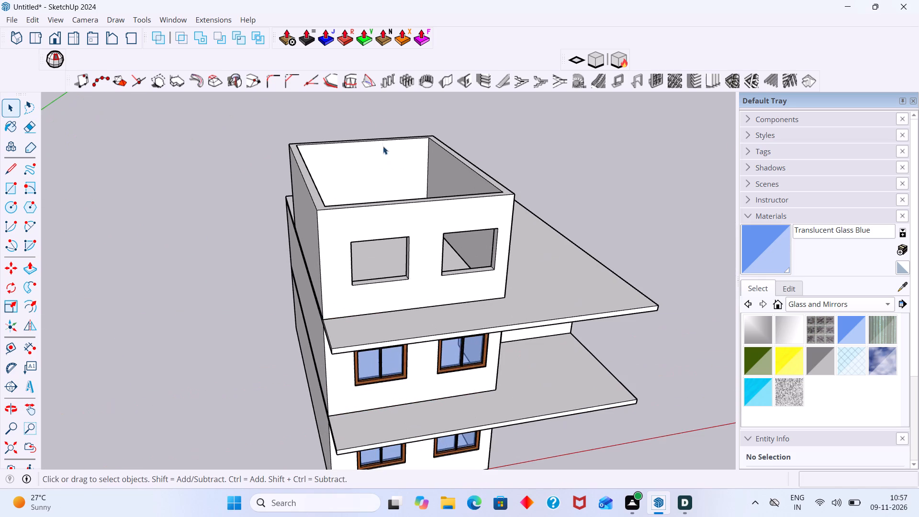
middle_click_drag(382, 148, 348, 258)
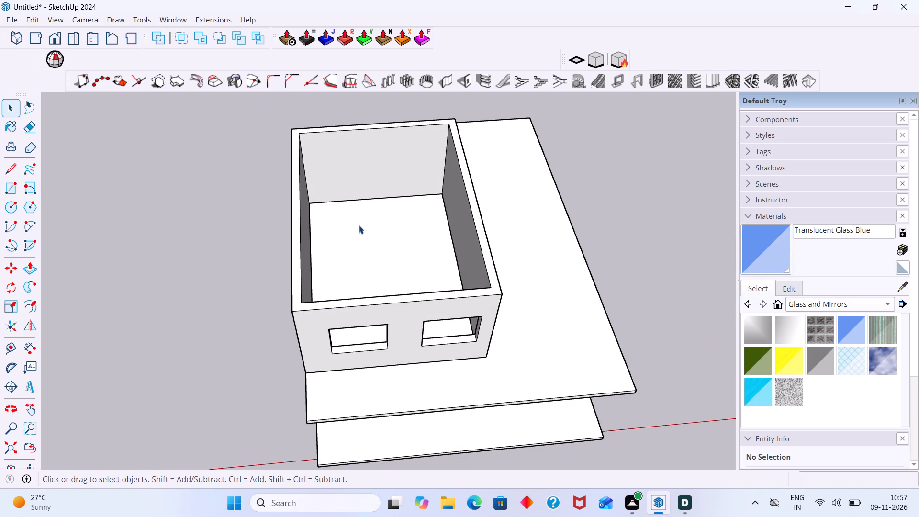
key("r")
left_click(293, 128)
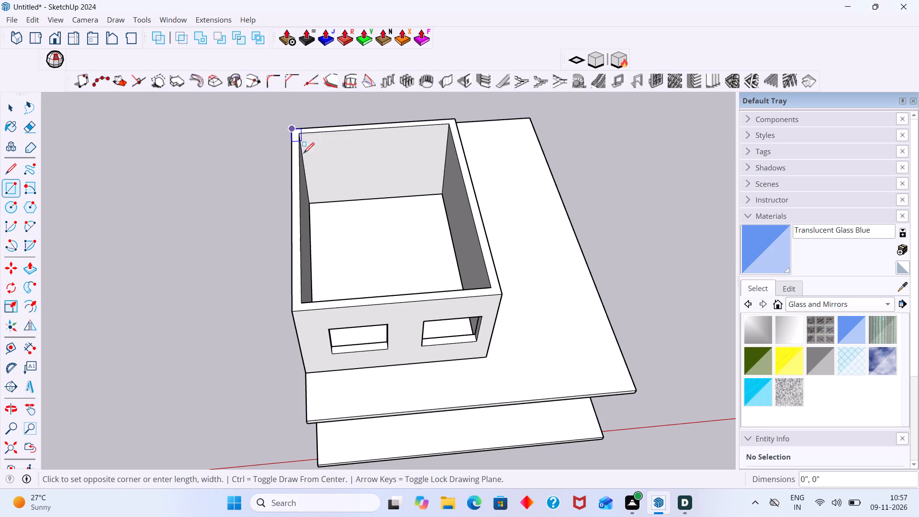
left_click(503, 297)
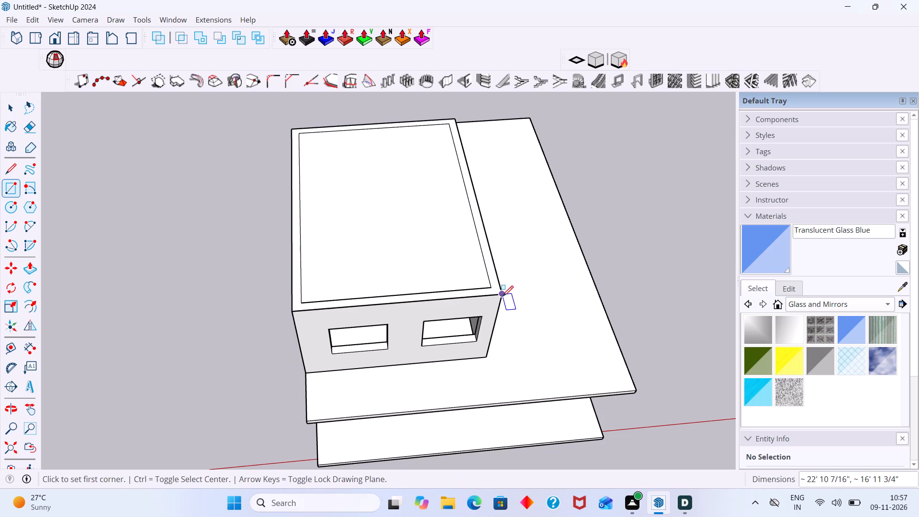
key("space")
double_click(478, 264)
right_click(478, 264)
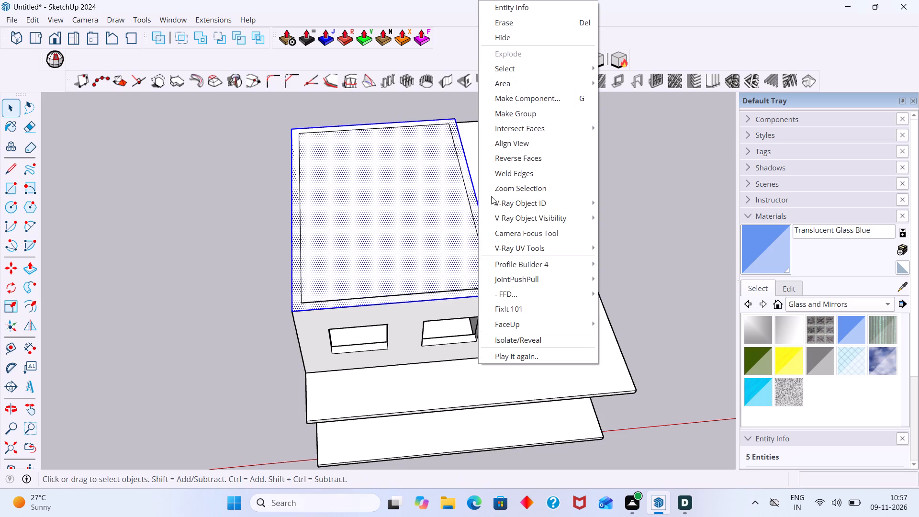
left_click(522, 111)
Inside the new roof group, extrude the rectangle upward 6" to form the third-storey roof slab.
triple_click(429, 218)
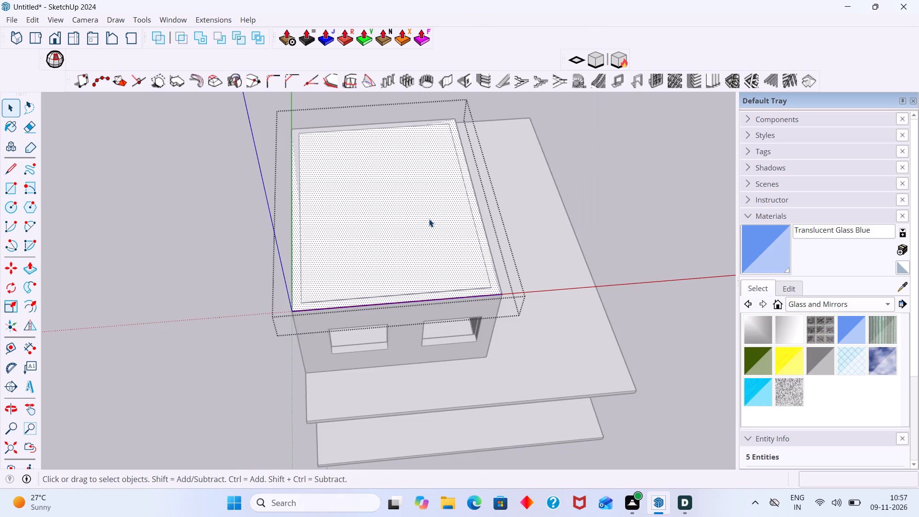
key("p")
left_click(428, 220)
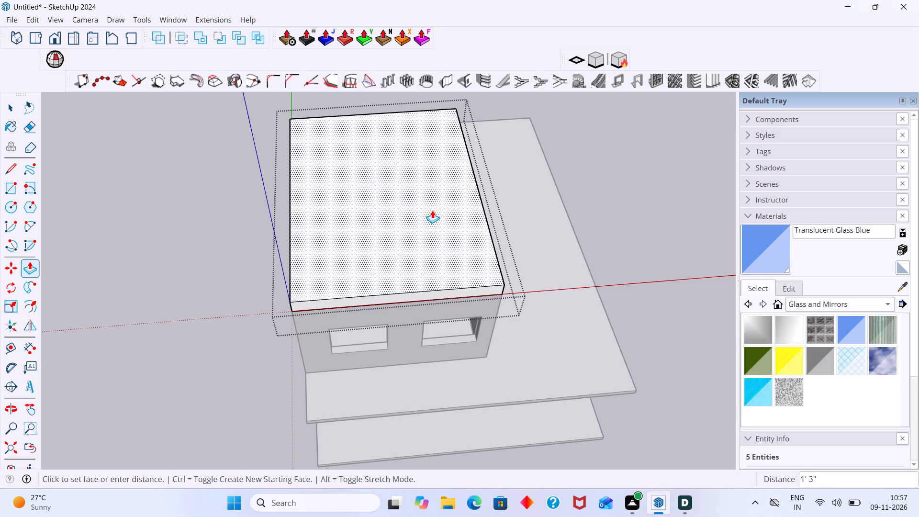
key("6")
key("shift+quotedbl")
key("Return")
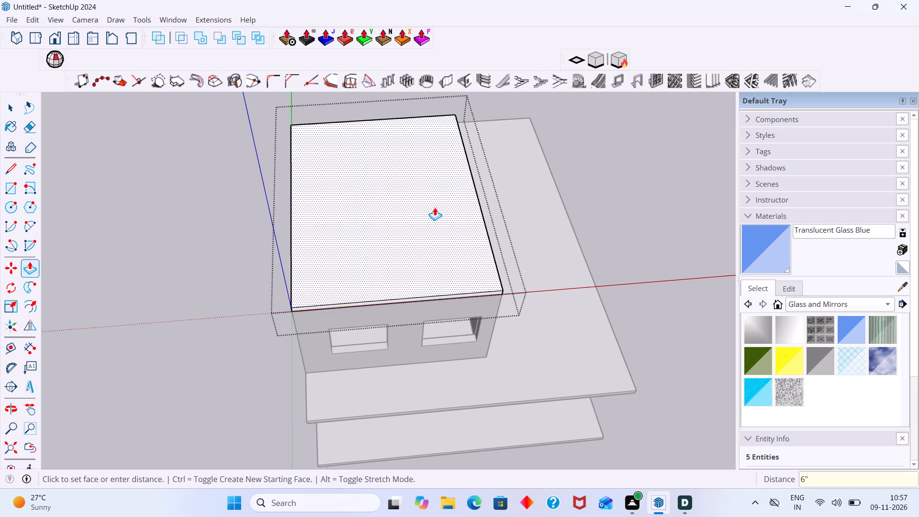
key("space")
left_click(602, 205)
Extend the third-storey roof slab's front face outward about 4' 9 1/2", flush with the front edge of the slab below.
middle_click_drag(544, 224, 538, 137)
scroll(443, 214, "up", 3)
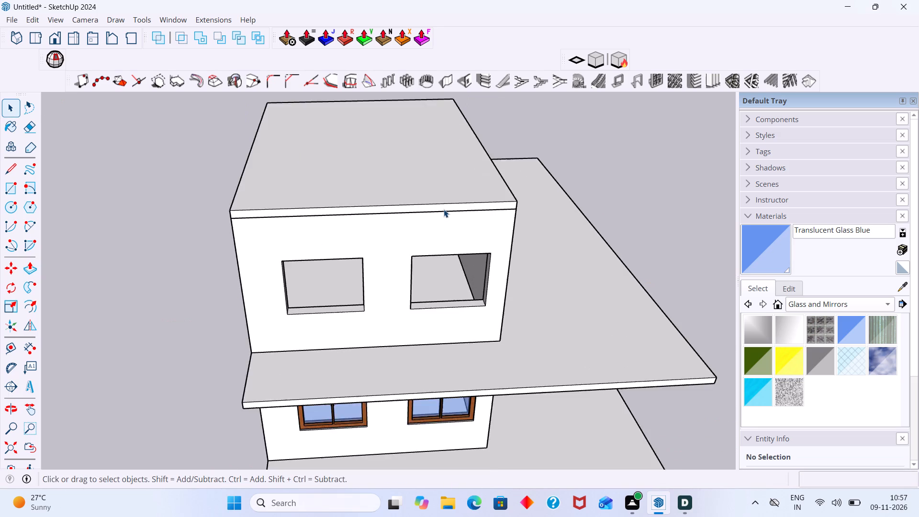
scroll(444, 209, "up", 2)
left_click(444, 206)
scroll(444, 206, "up", 2)
double_click(444, 206)
left_click(451, 210)
scroll(453, 206, "up", 2)
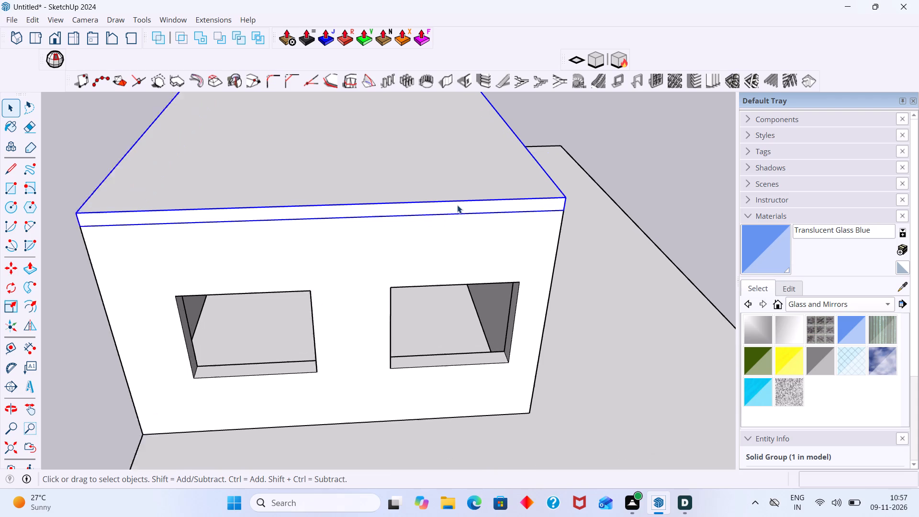
double_click(457, 205)
left_click(459, 209)
key("p")
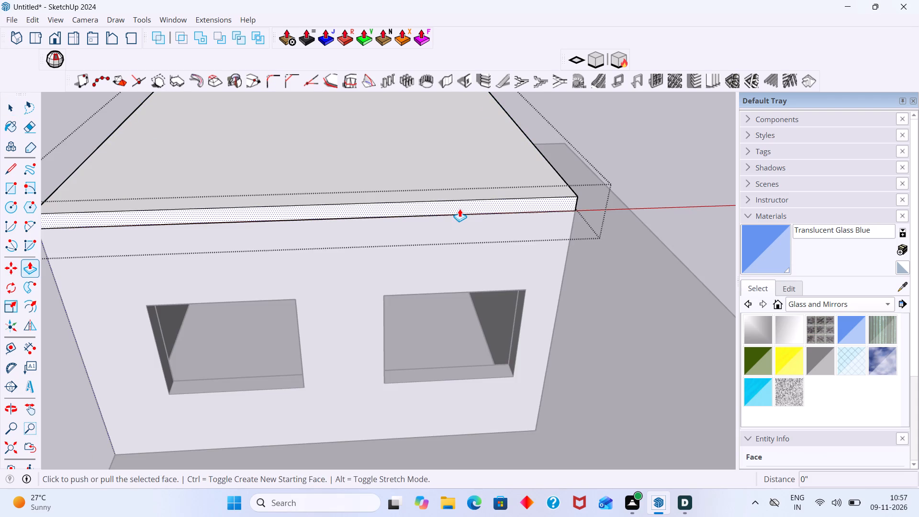
left_click(459, 209)
scroll(469, 248, "down", 6)
middle_click_drag(463, 267, 463, 166, "shift")
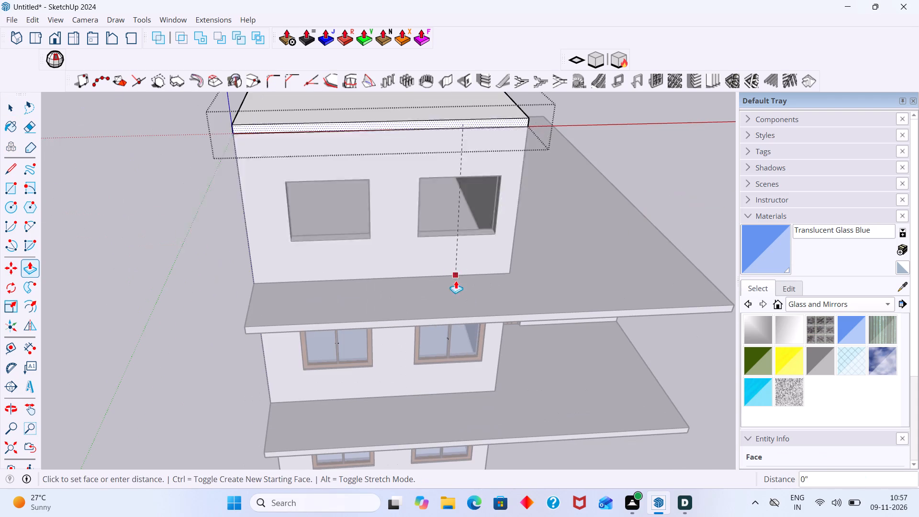
left_click(468, 315)
key("space")
left_click(688, 179)
Examine the three-storey massing from several sides and compare it with the reference photo of the house.
scroll(606, 192, "down", 2)
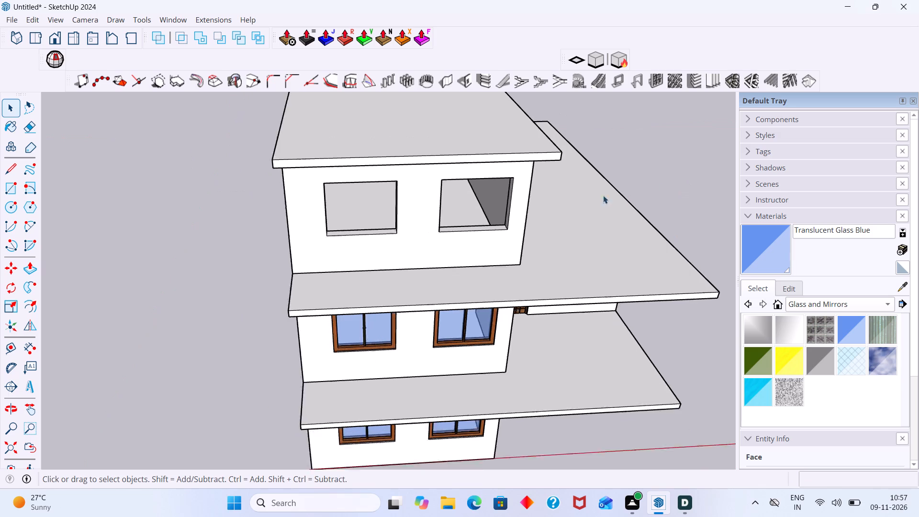
scroll(603, 195, "down", 5)
middle_click_drag(560, 197, 673, 154)
scroll(627, 158, "up", 2)
left_click(626, 153)
scroll(627, 161, "down", 9)
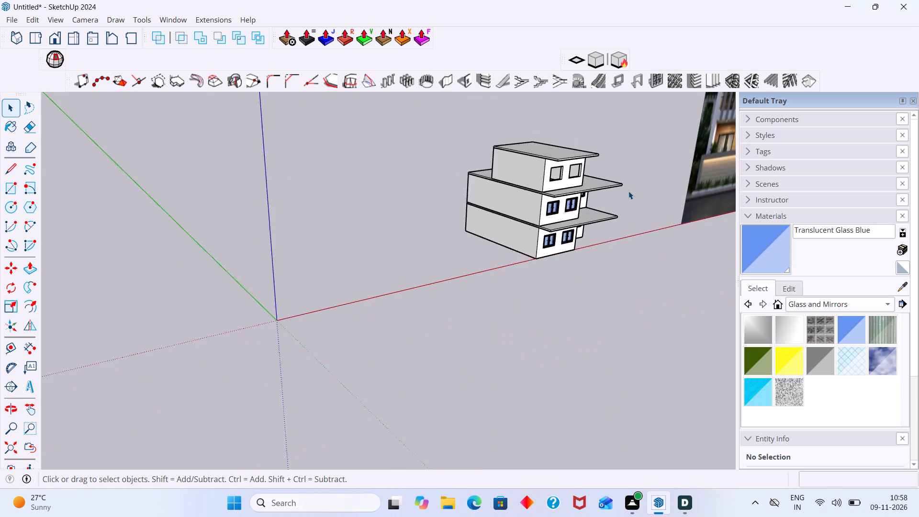
scroll(628, 191, "down", 1)
middle_click_drag(624, 181, 450, 159, "shift")
scroll(434, 146, "up", 2)
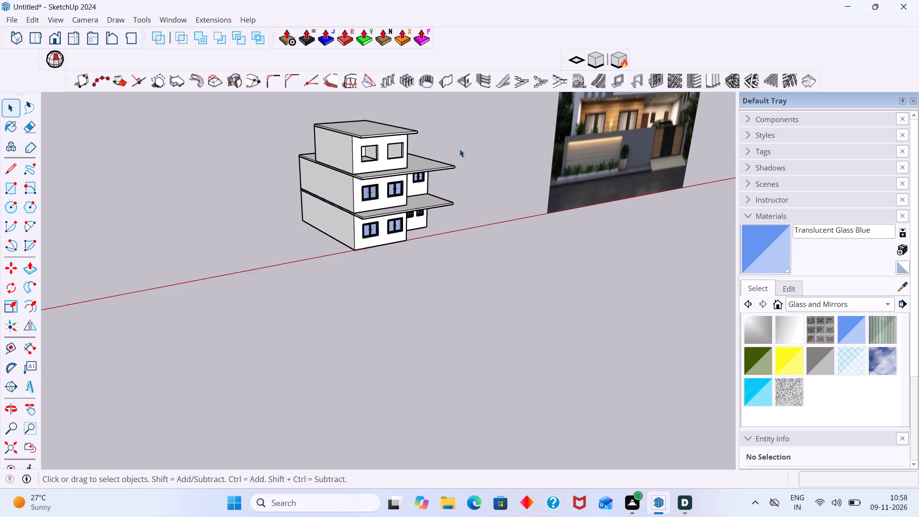
scroll(465, 149, "down", 5)
middle_click_drag(509, 130, 387, 176)
middle_click_drag(371, 180, 258, 193)
scroll(341, 190, "up", 6)
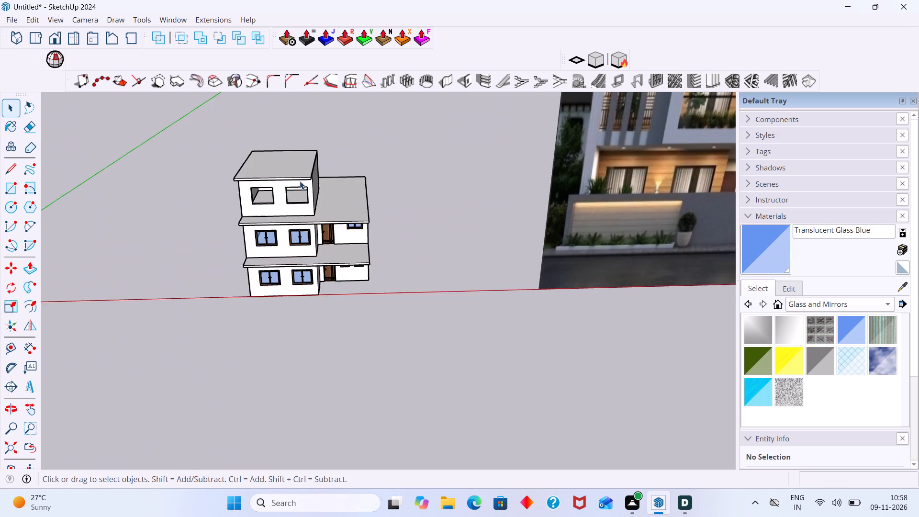
scroll(300, 181, "up", 3)
middle_click_drag(309, 188, 233, 179)
scroll(283, 179, "up", 3)
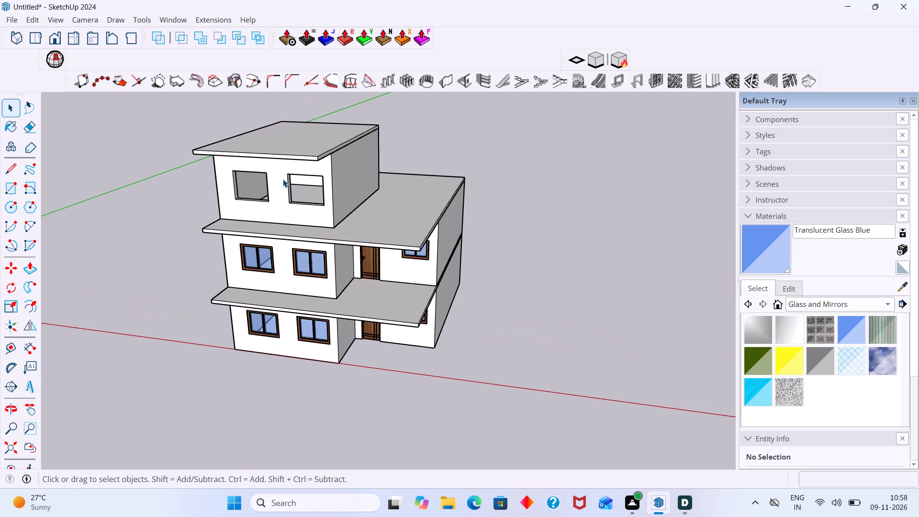
scroll(297, 181, "down", 14)
middle_click_drag(575, 148, 535, 287)
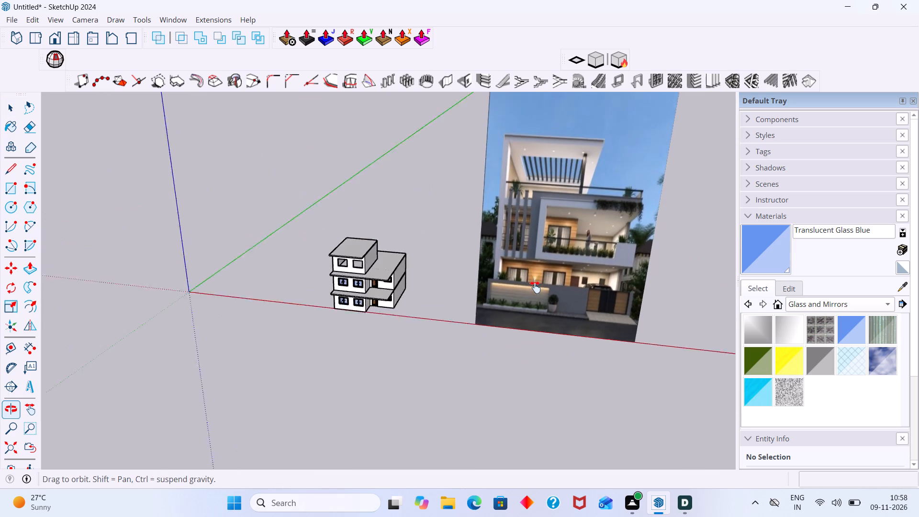
middle_click_drag(535, 287, 532, 300)
scroll(543, 222, "up", 5)
middle_click_drag(510, 234, 562, 214)
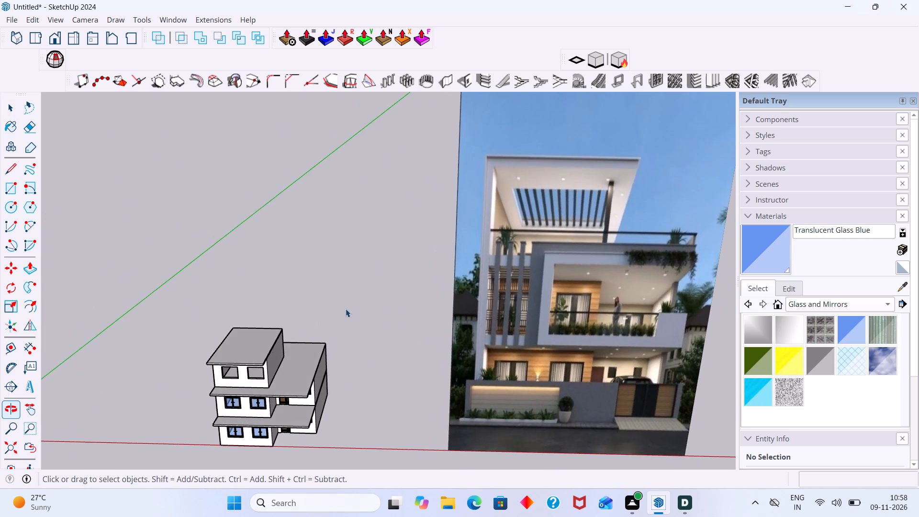
middle_click_drag(345, 308, 469, 181)
scroll(376, 250, "up", 5)
middle_click_drag(406, 248, 484, 228)
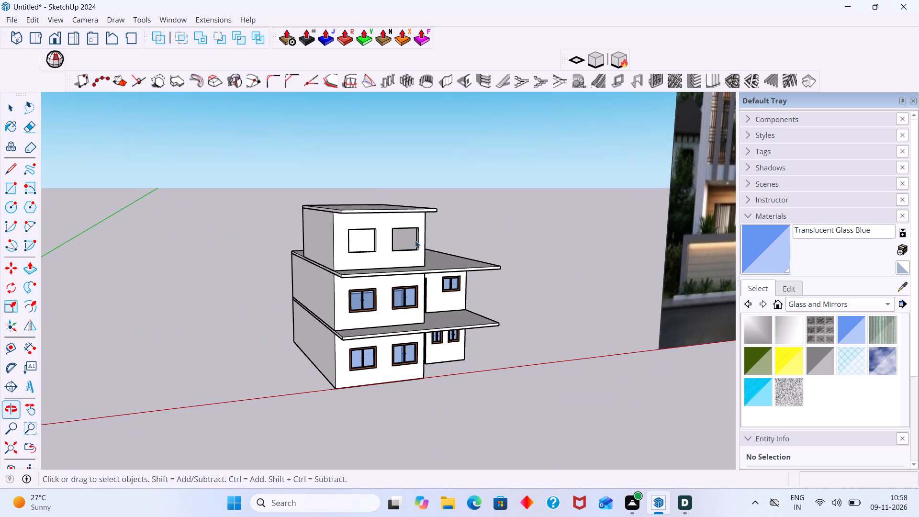
Inside the third-storey wall group, close the front window opening nearer the open terrace by extending its side face 5' across.
scroll(414, 238, "up", 3)
middle_click_drag(396, 234, 482, 230)
scroll(426, 238, "up", 10)
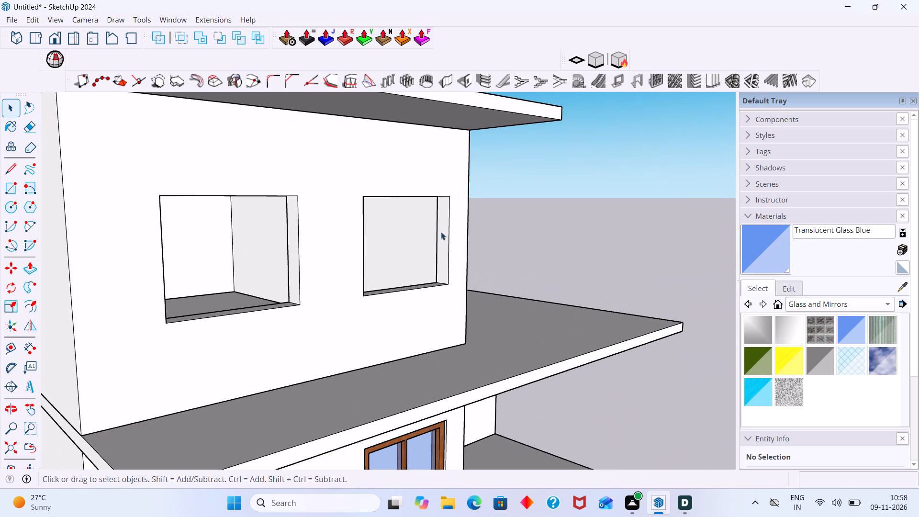
left_click(441, 232)
scroll(441, 230, "up", 2)
double_click(446, 225)
left_click(443, 232)
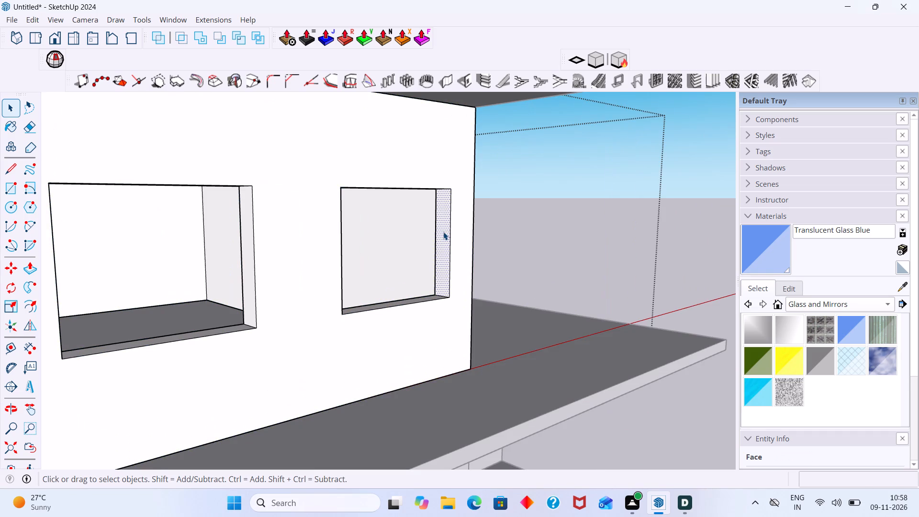
key("p")
left_click(443, 232)
left_click(343, 316)
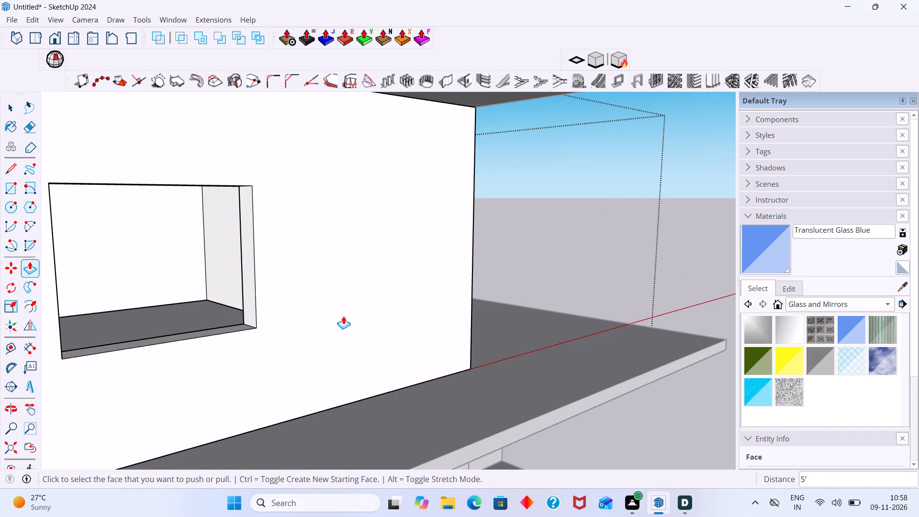
key("space")
scroll(559, 248, "down", 4)
left_click(595, 232)
Draw a 5' by 4' rectangle filling the remaining front window opening, set at the middle of the wall thickness.
scroll(595, 231, "down", 3)
middle_click_drag(581, 236, 493, 233)
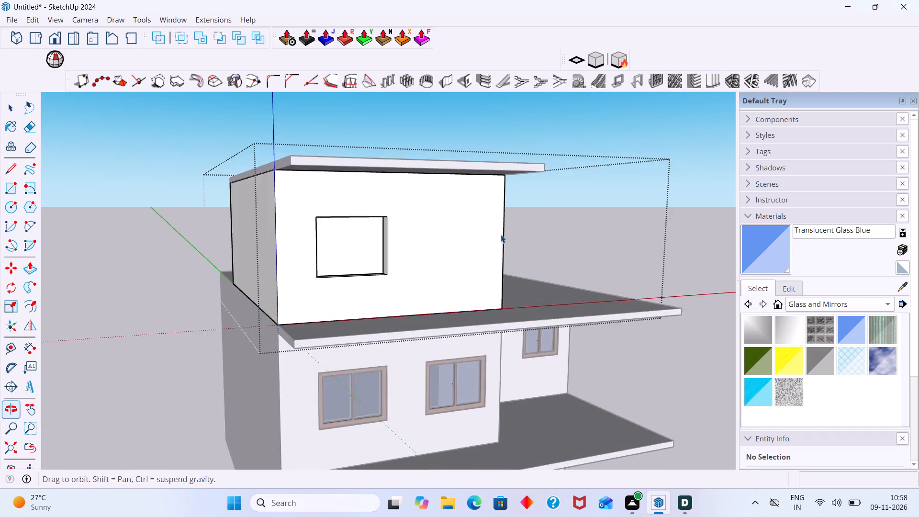
scroll(499, 232, "down", 3)
middle_click_drag(495, 219, 275, 167)
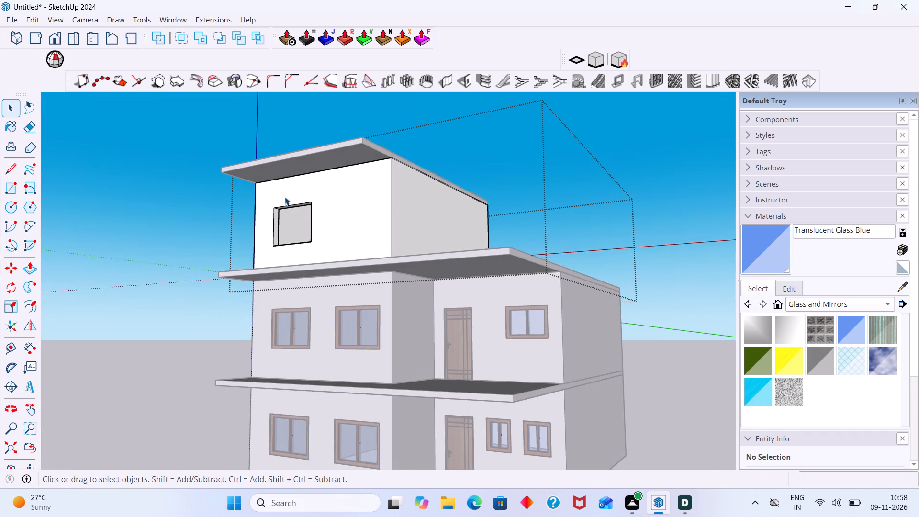
key("r")
scroll(302, 218, "up", 12)
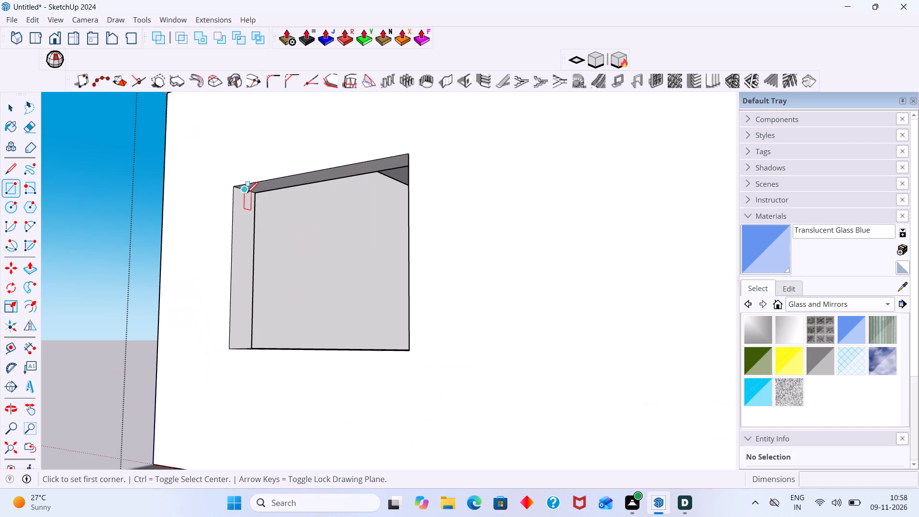
left_click(247, 193)
scroll(270, 260, "down", 3)
middle_click_drag(285, 298, 433, 367)
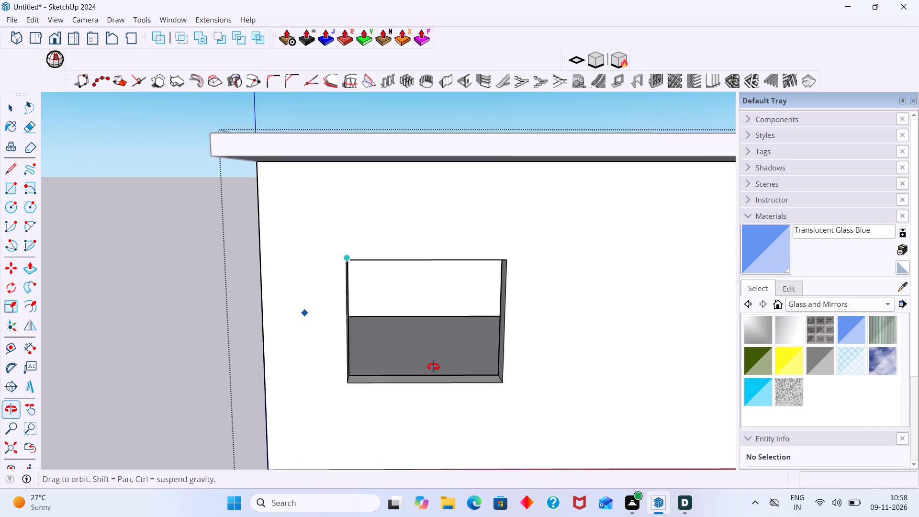
middle_click_drag(433, 367, 525, 387)
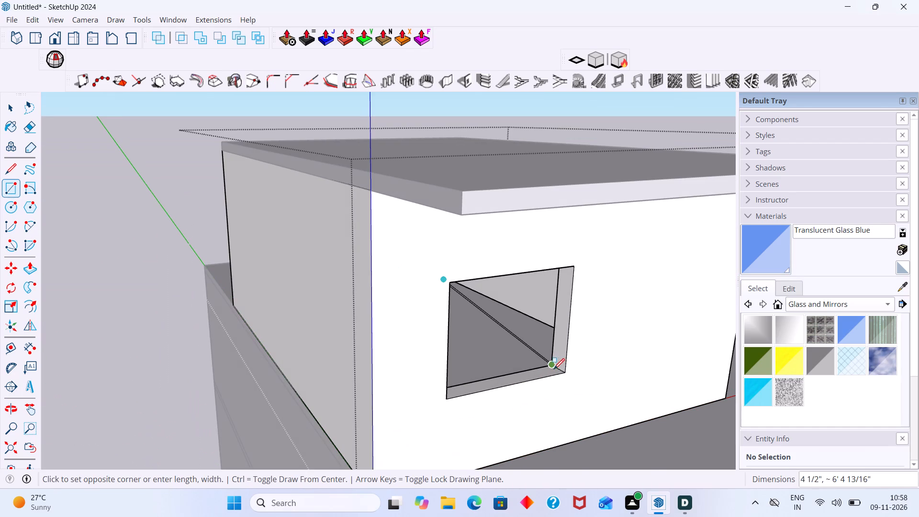
scroll(551, 365, "up", 5)
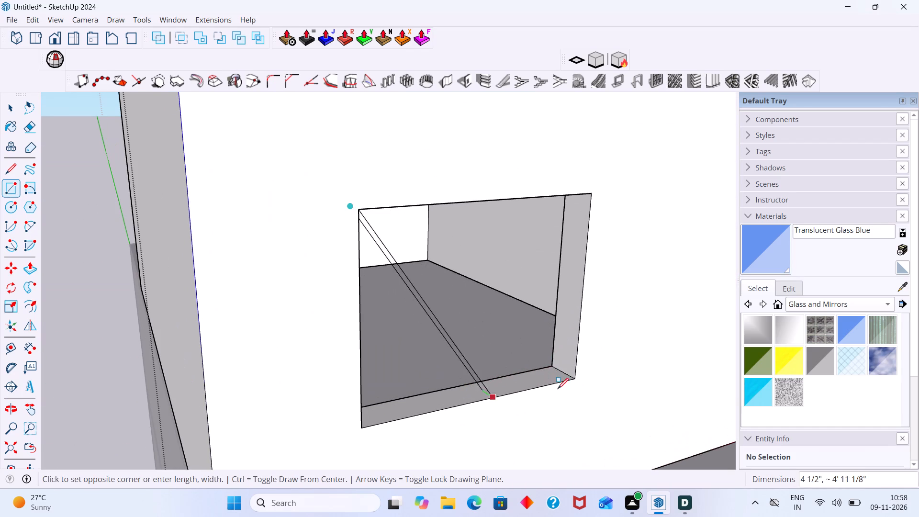
left_click(562, 372)
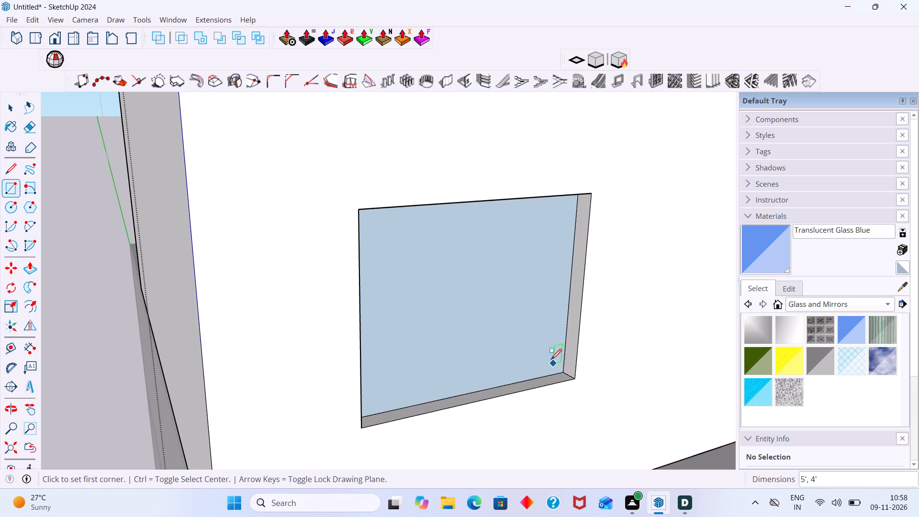
Create a rectangular window frame with 1 row and 2 columns from the new face using Panel Divider, panel location middle.
key("space")
left_click(538, 356)
left_click(650, 82)
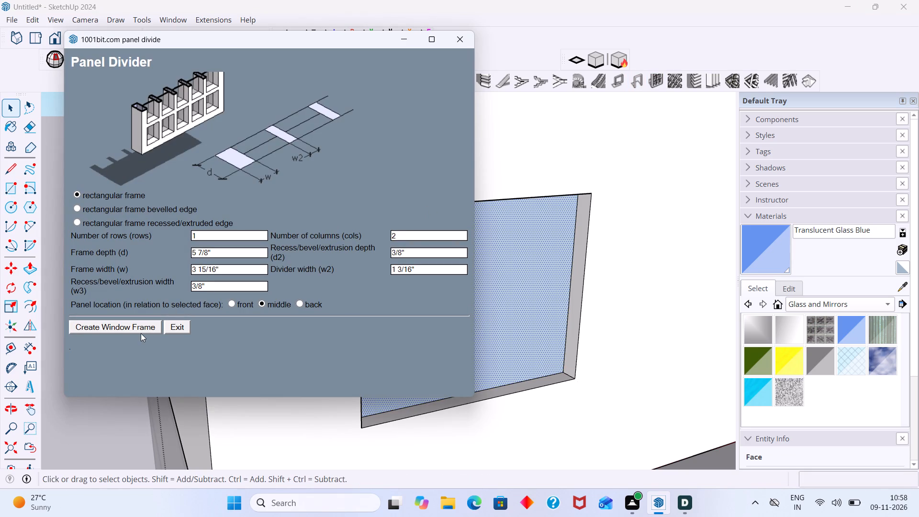
left_click(141, 327)
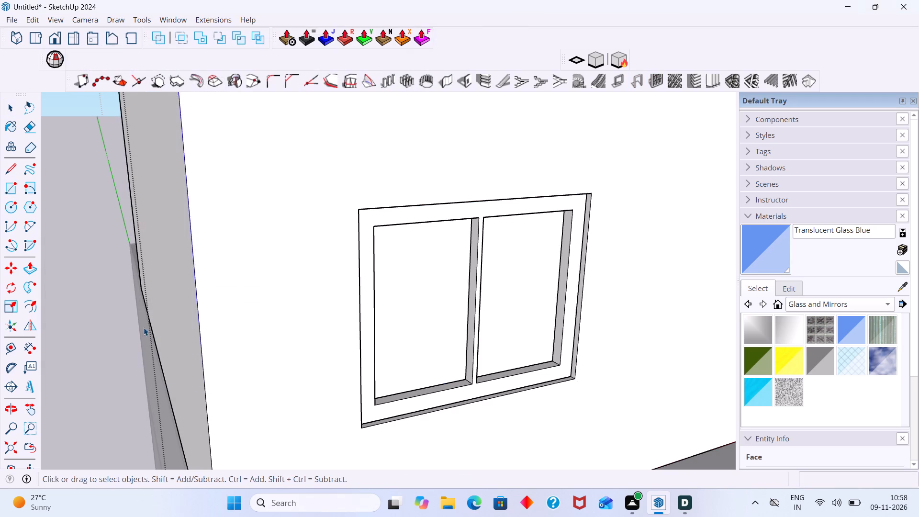
key("space")
scroll(369, 333, "down", 17)
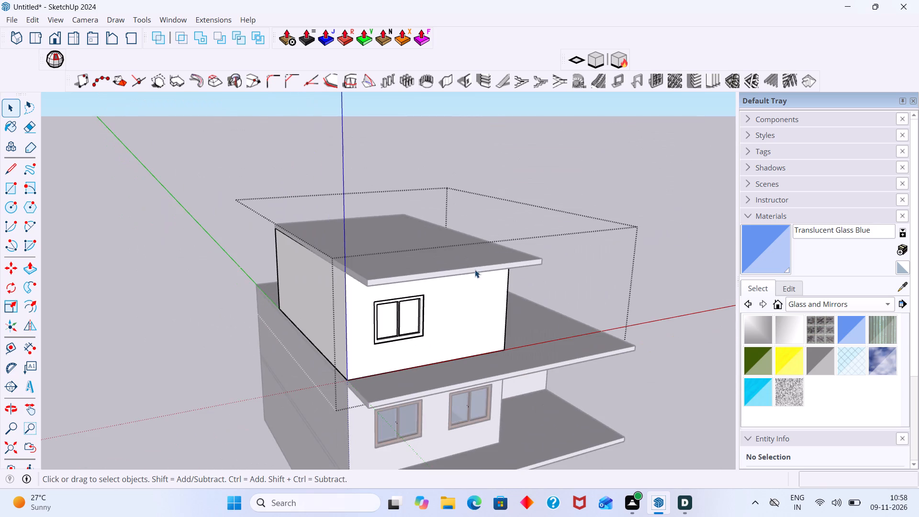
left_click(640, 175)
scroll(443, 283, "up", 1)
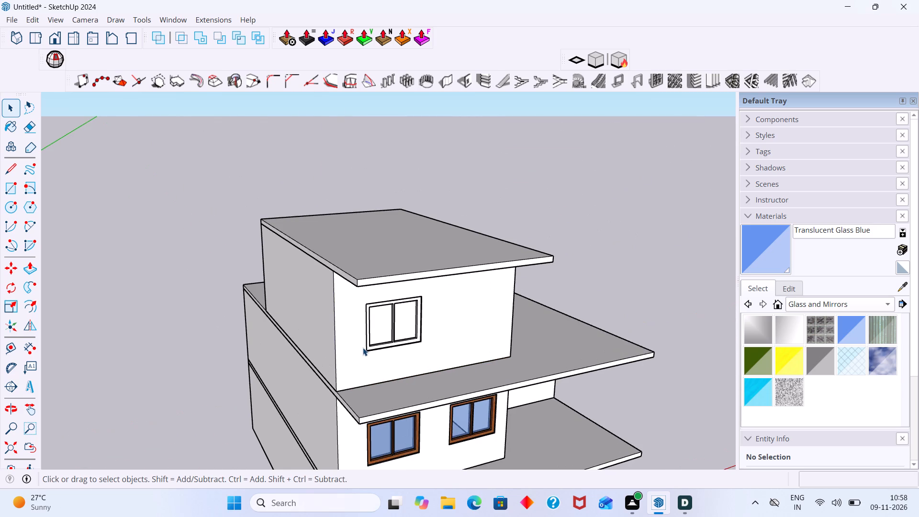
Paint the third-storey window group with Wood Cherry Original, sampled from a second-storey window frame.
middle_click_drag(363, 348, 308, 342)
scroll(352, 327, "up", 8)
scroll(356, 334, "down", 8)
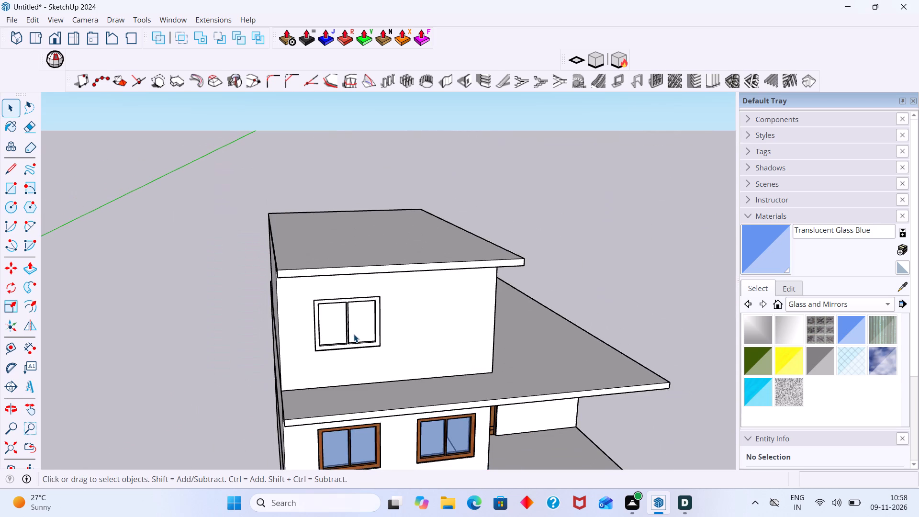
scroll(352, 339, "down", 1)
left_click(907, 285)
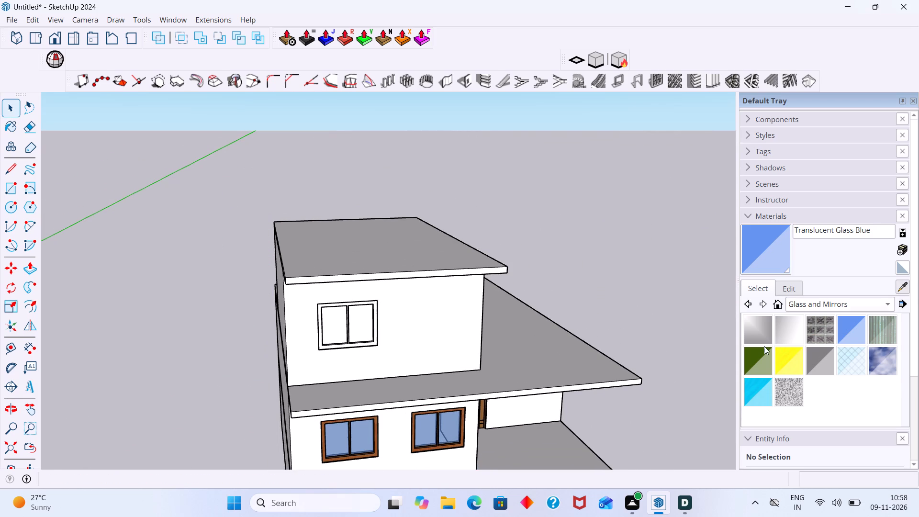
scroll(477, 430, "up", 10)
left_click(466, 436)
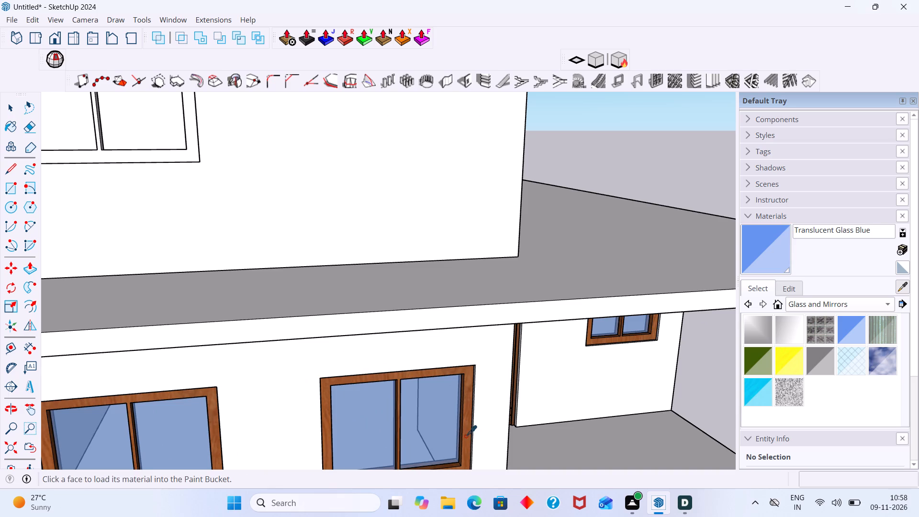
scroll(417, 390, "down", 3)
left_click(233, 222)
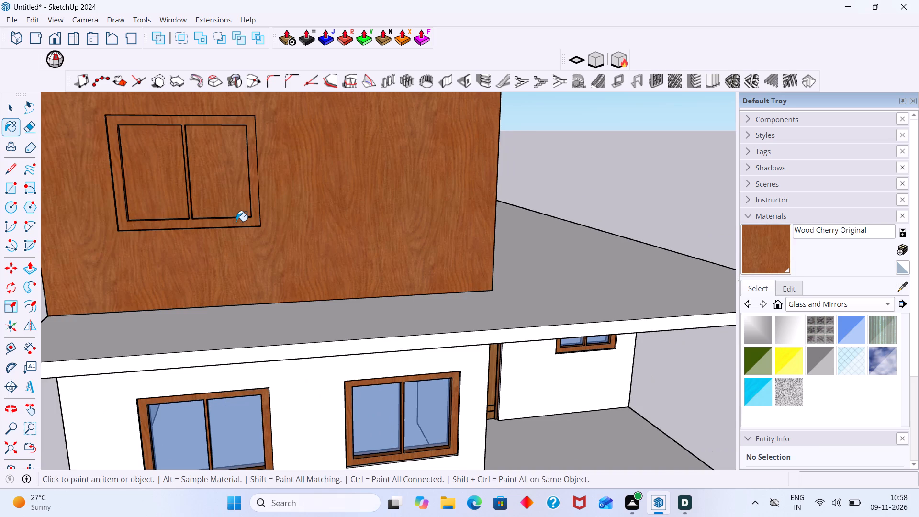
key("ctrl+z")
key("space")
left_click(236, 221)
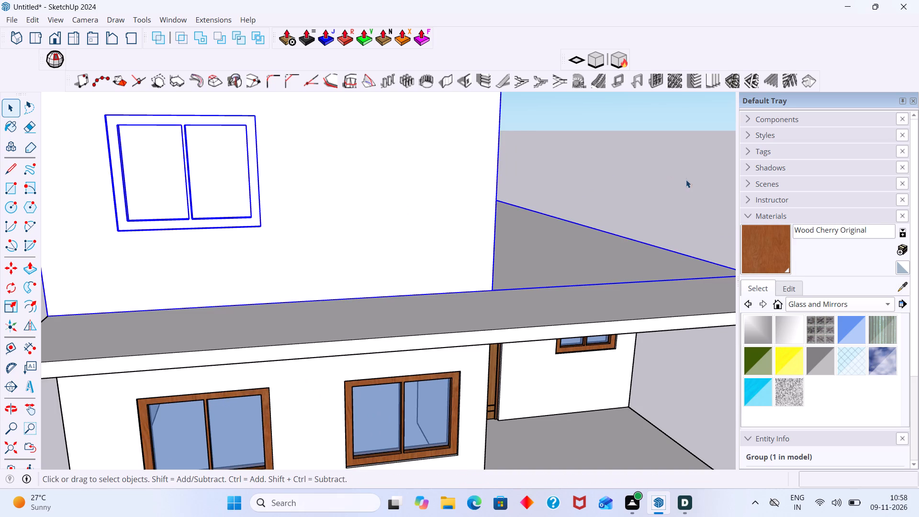
double_click(235, 193)
left_click(238, 201)
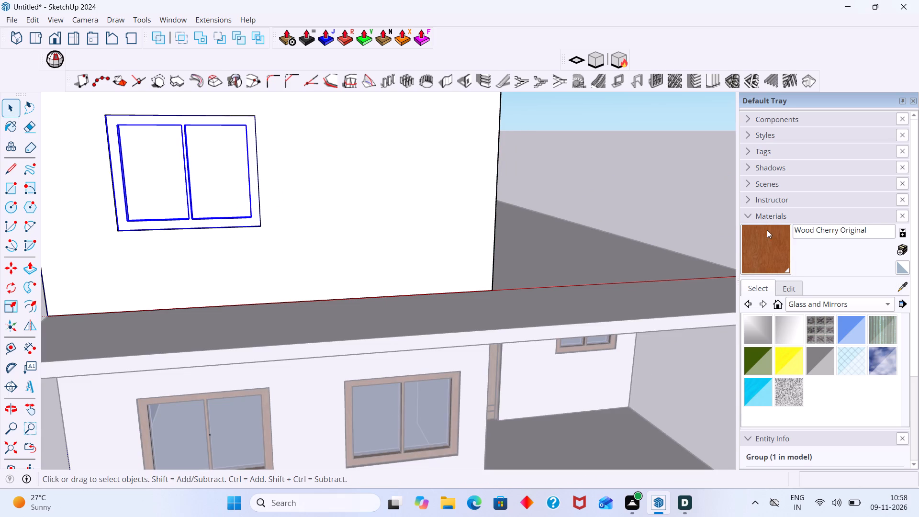
left_click(770, 252)
left_click(169, 193)
key("space")
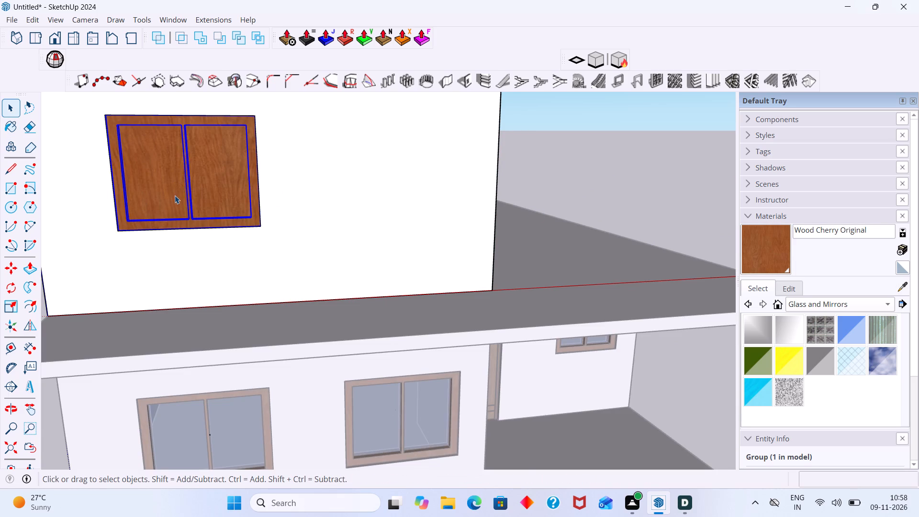
Inside the window group, paint the glass panes with Translucent Glass Blue and close the groups.
triple_click(175, 195)
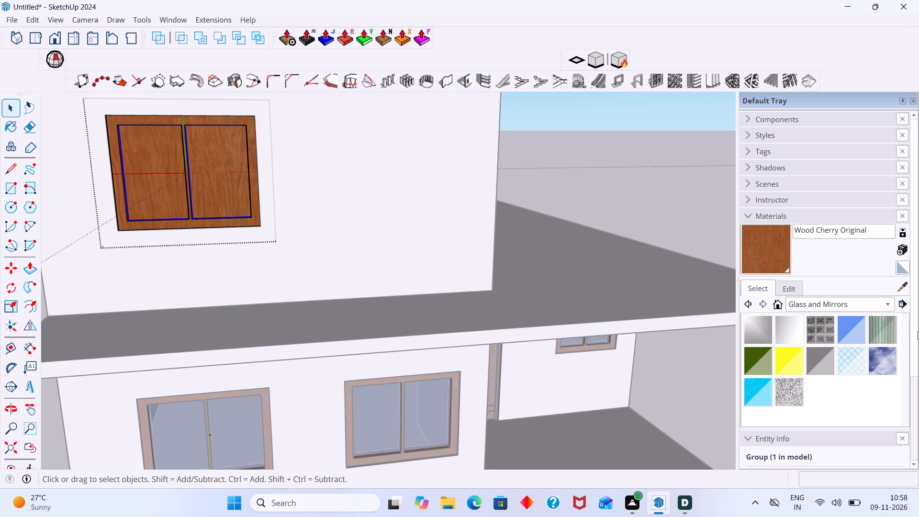
left_click(864, 330)
left_click(232, 188)
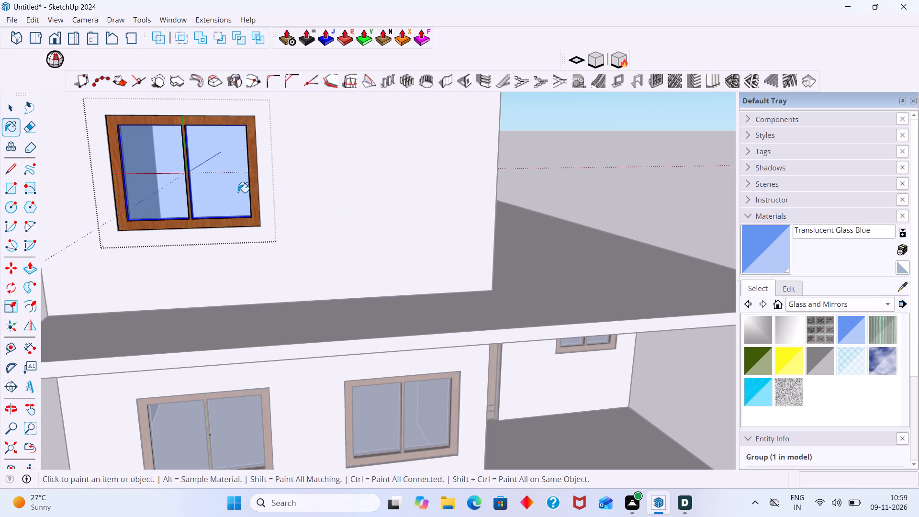
key("space")
scroll(326, 216, "down", 8)
left_click(654, 210)
scroll(537, 213, "down", 3)
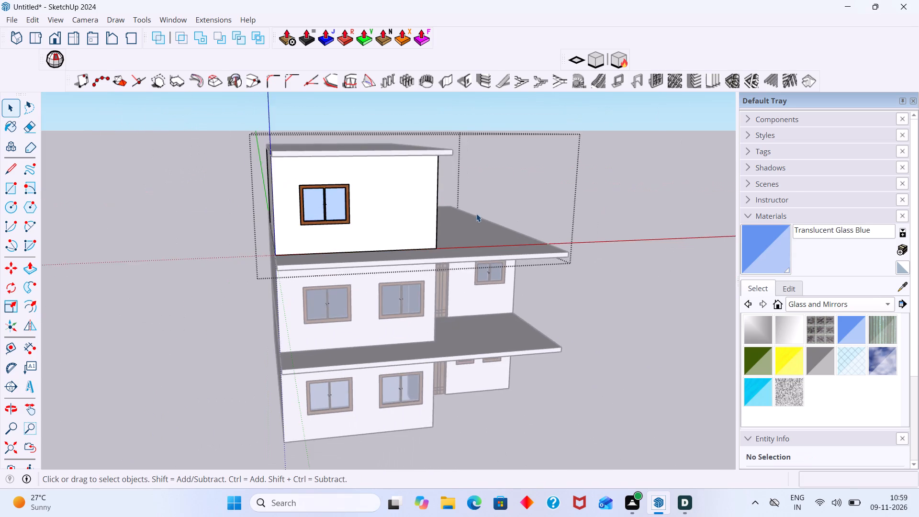
middle_click_drag(474, 219, 467, 262)
left_click(627, 169)
Examine the third storey from the front and side and compare its position with the reference photo.
scroll(333, 217, "up", 4)
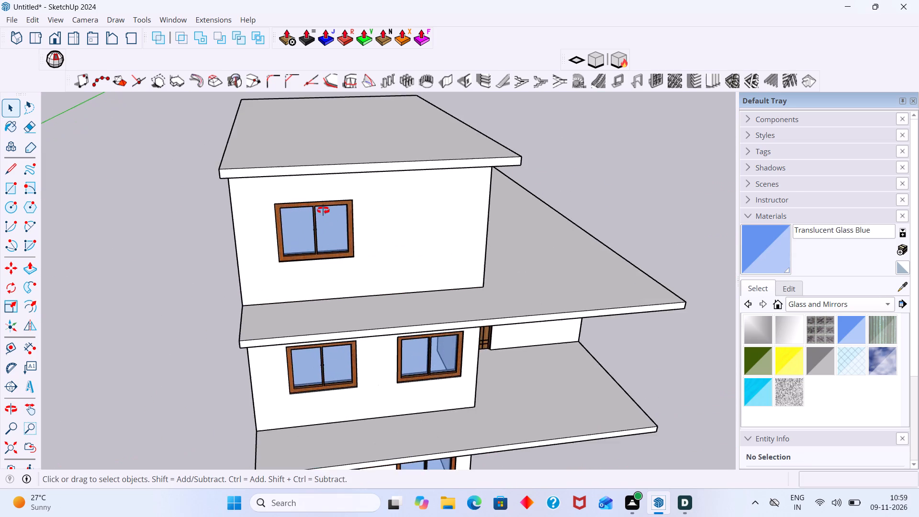
middle_click_drag(322, 210, 516, 199)
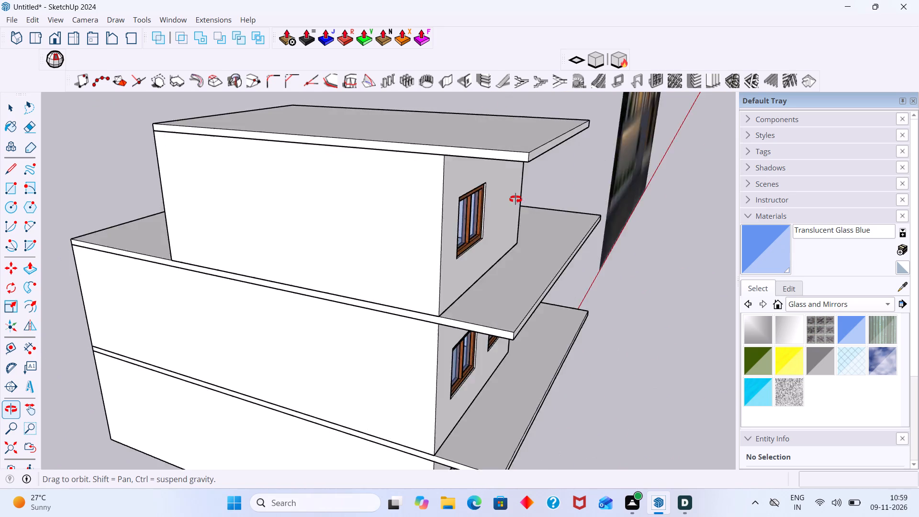
middle_click_drag(516, 199, 414, 198)
scroll(413, 228, "down", 14)
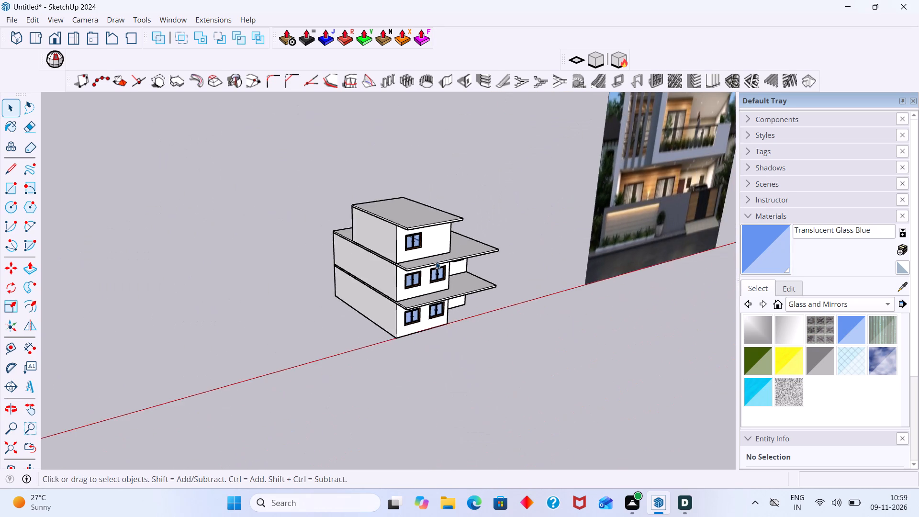
middle_click_drag(445, 259, 273, 276)
middle_click_drag(524, 194, 520, 332, "shift")
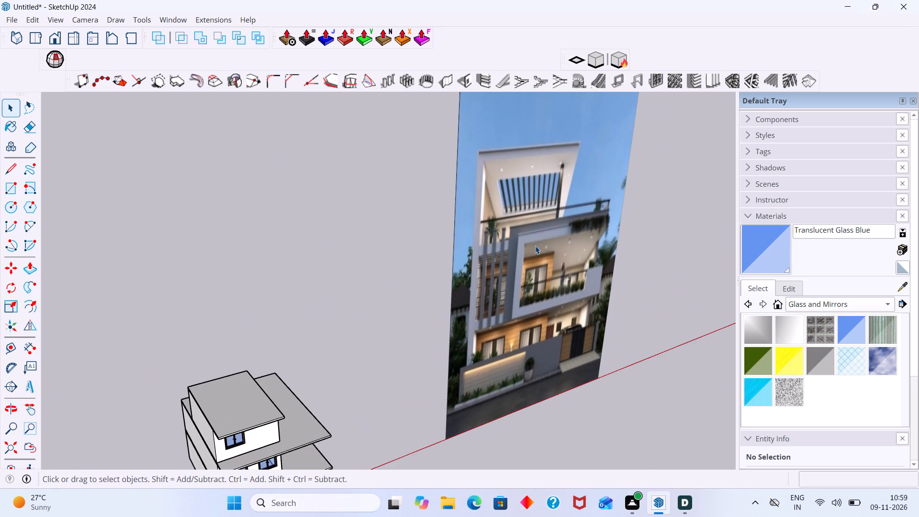
scroll(535, 245, "up", 7)
scroll(519, 230, "down", 8)
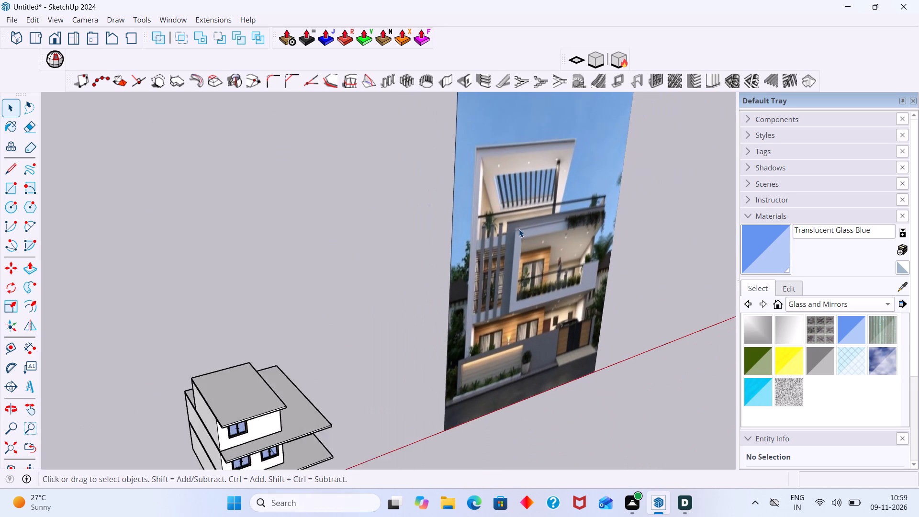
scroll(519, 229, "down", 1)
middle_click_drag(519, 229, 544, 163)
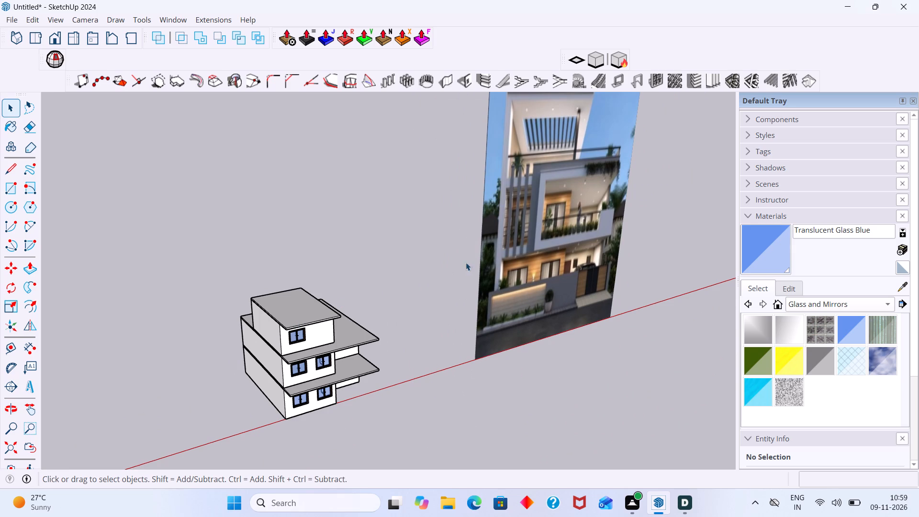
middle_click_drag(550, 213, 515, 289, "shift")
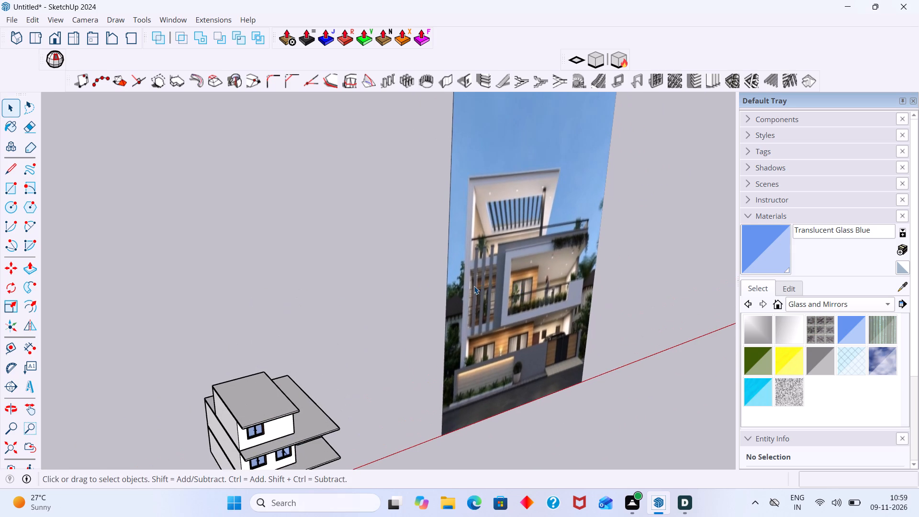
middle_click_drag(452, 290, 471, 316)
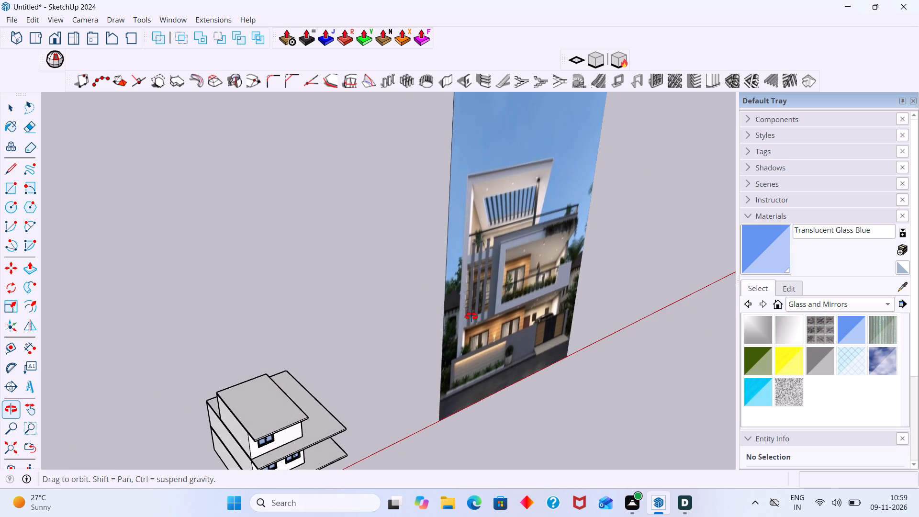
middle_click_drag(471, 316, 433, 290)
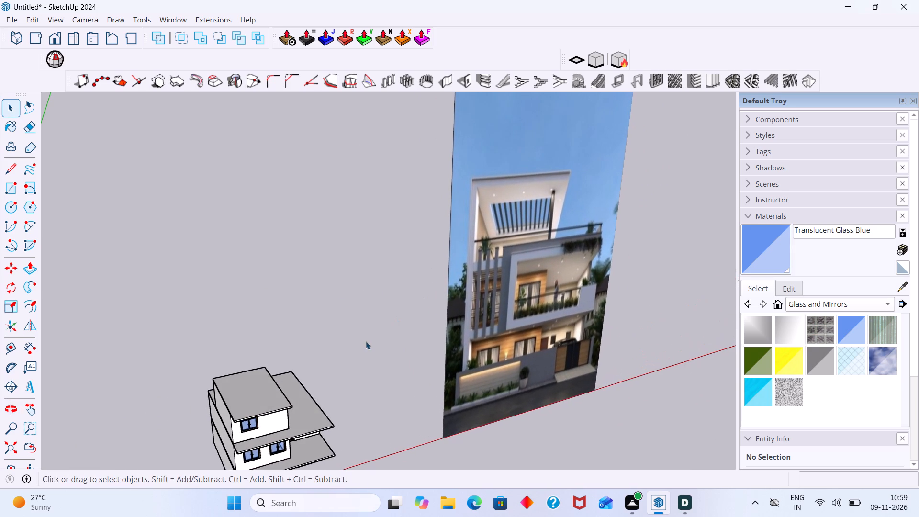
middle_click_drag(351, 362, 379, 288, "shift")
middle_click_drag(324, 351, 446, 326)
Move the third-storey wall group about 12' 1 9/16" back, placing its rear bottom corner on the rear corner of the slab below.
scroll(288, 360, "up", 3)
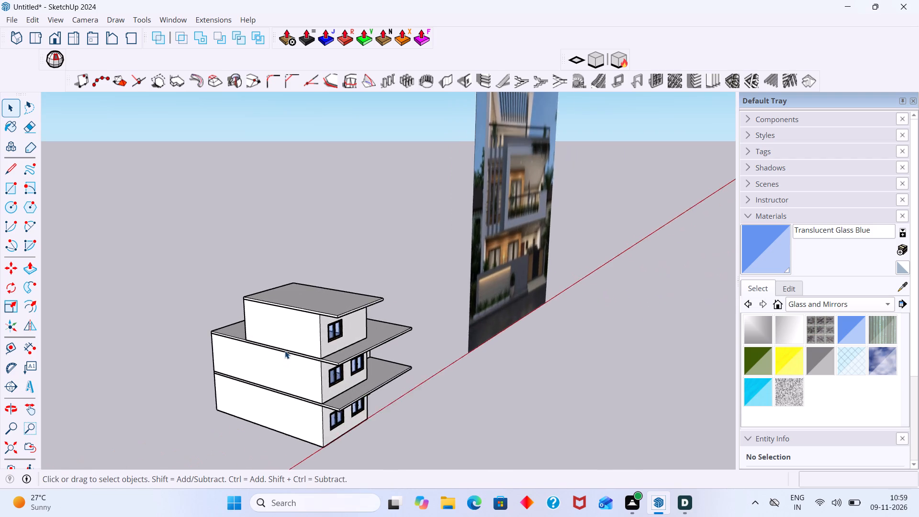
scroll(285, 350, "up", 2)
left_click(287, 333)
key("m")
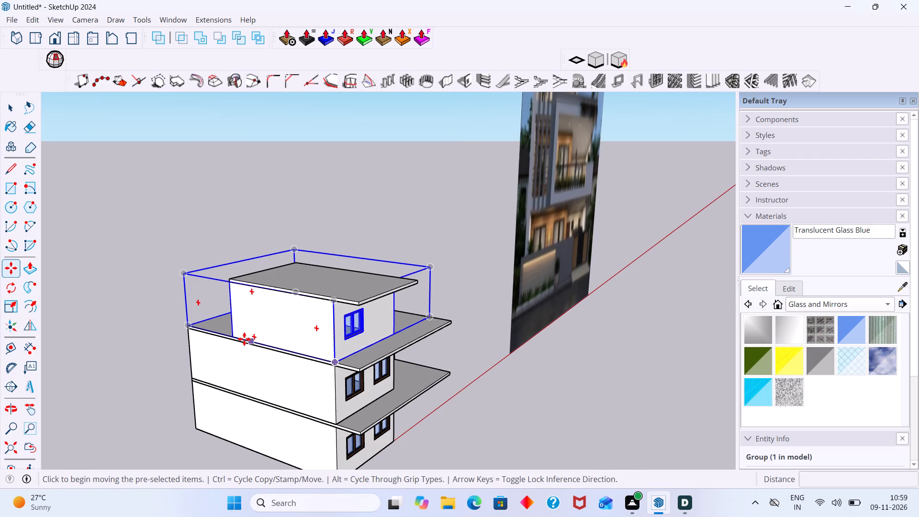
left_click(232, 337)
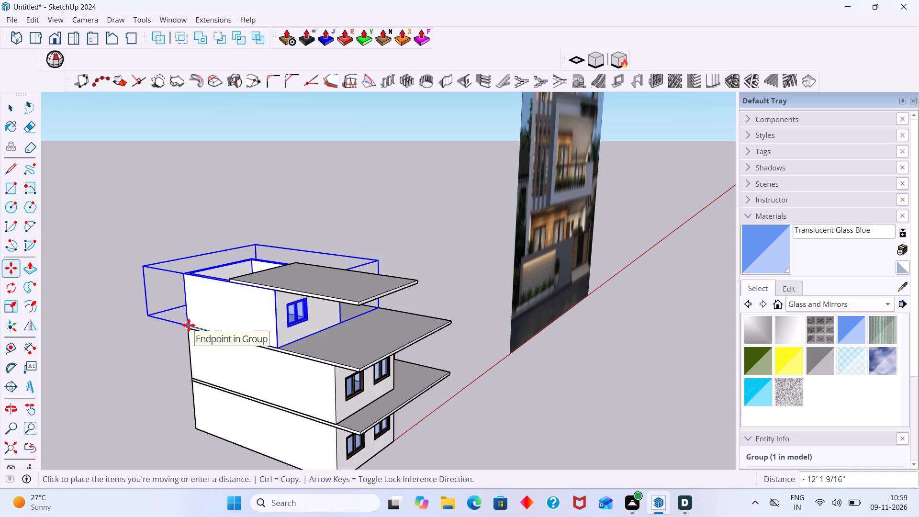
left_click(189, 325)
key("space")
left_click(437, 221)
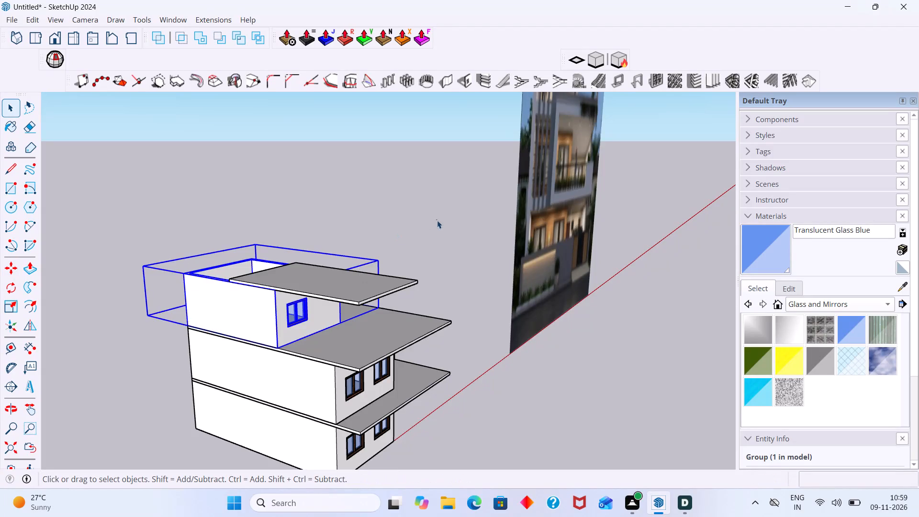
Move the top roof slab about 12' 1 9/16" back, placing its lower rear corner on the third-storey walls' rear top corner.
scroll(405, 251, "down", 7)
middle_click_drag(437, 247, 412, 311)
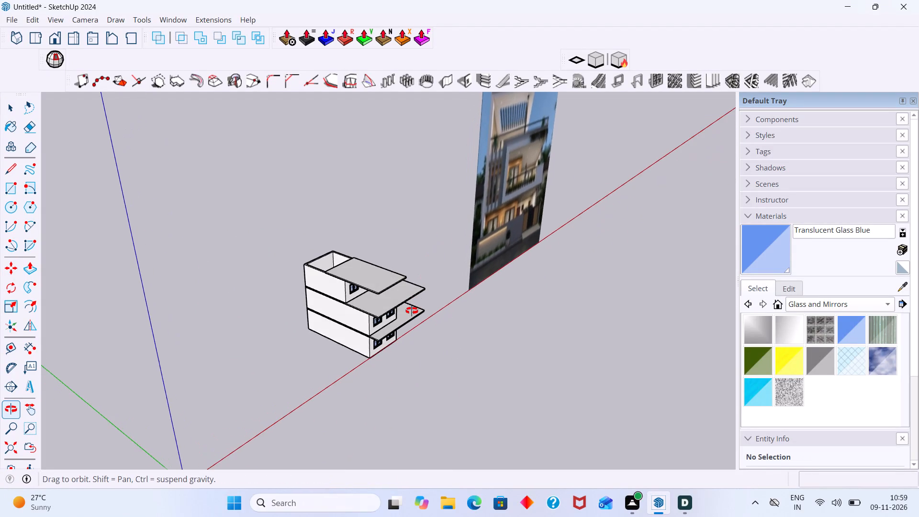
middle_click_drag(412, 311, 411, 311)
scroll(365, 319, "up", 12)
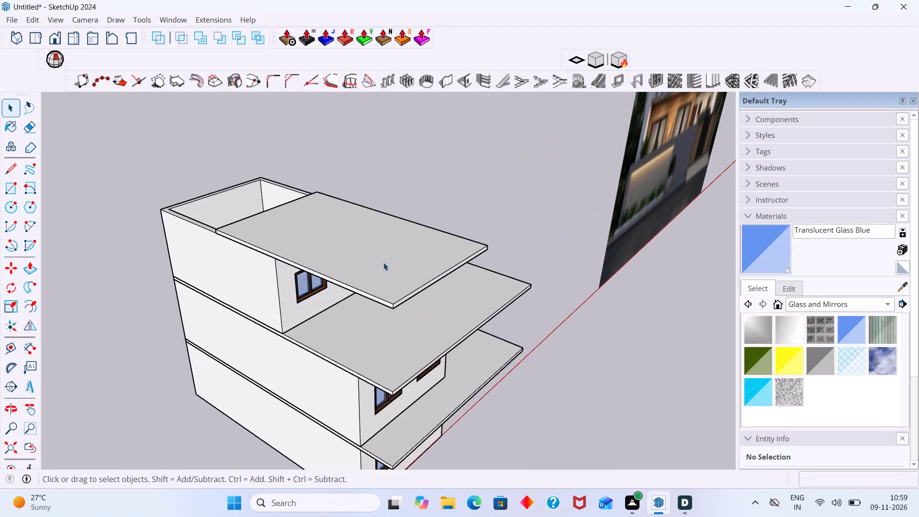
middle_click_drag(381, 275, 437, 260)
left_click(417, 265)
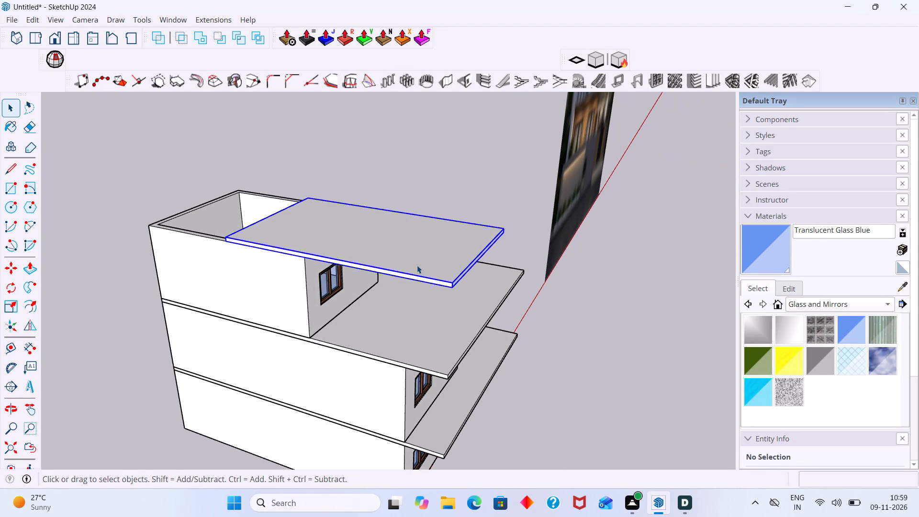
key("m")
scroll(232, 246, "up", 6)
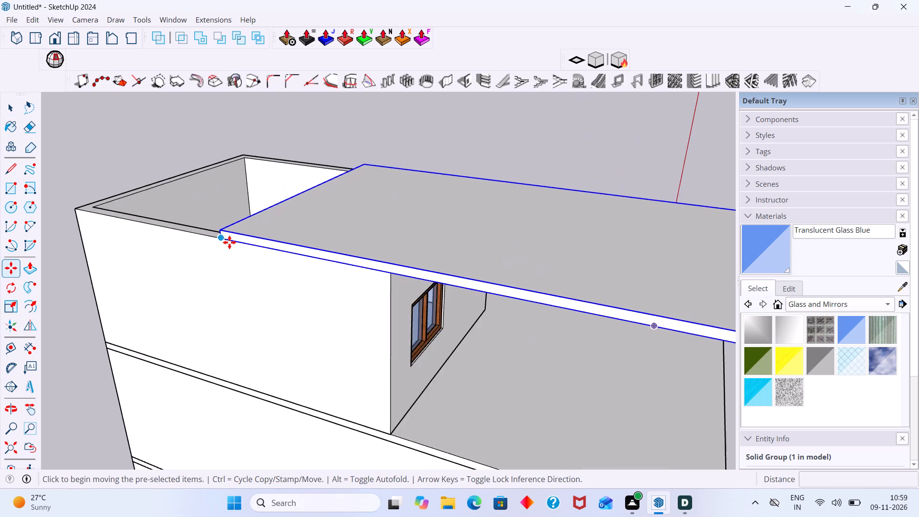
scroll(229, 242, "up", 3)
left_click(219, 237)
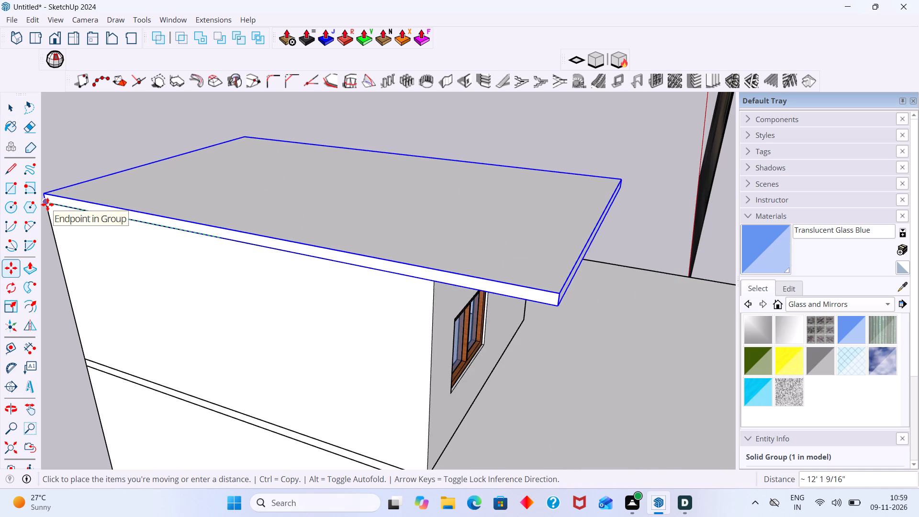
left_click(46, 204)
key("space")
left_click(414, 123)
Compare the set-back third storey and its roof overhang with the top floor in the reference photo.
scroll(431, 143, "down", 8)
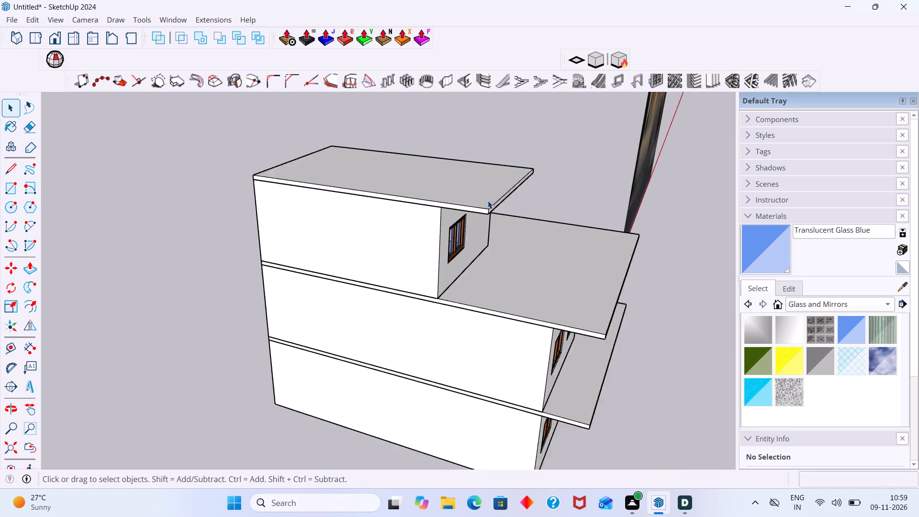
middle_click_drag(503, 219, 381, 202)
scroll(419, 205, "down", 12)
scroll(579, 190, "down", 3)
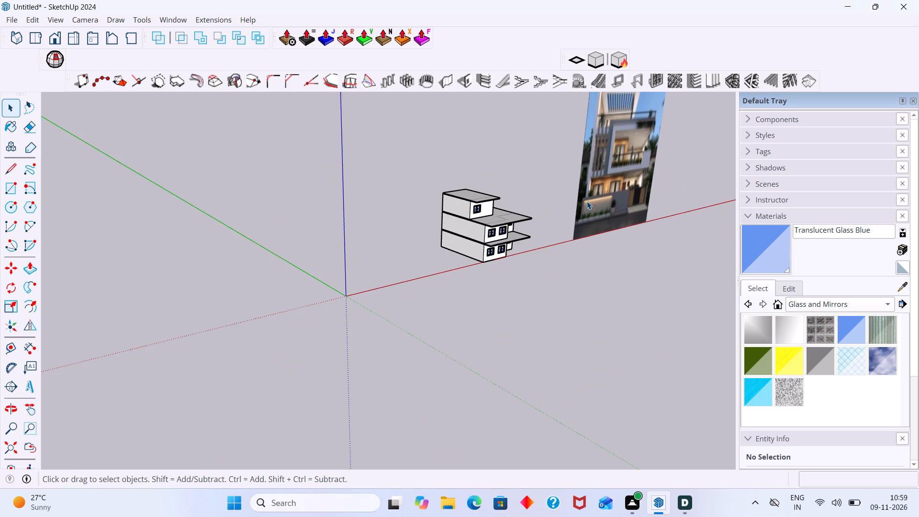
middle_click_drag(584, 199, 419, 247)
scroll(469, 156, "up", 3)
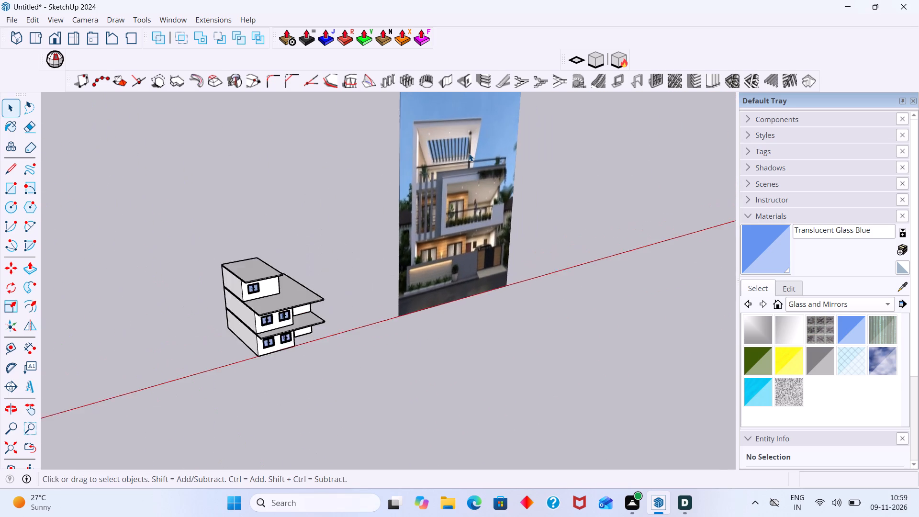
scroll(469, 153, "up", 5)
middle_click_drag(452, 170, 444, 199)
scroll(441, 200, "down", 5)
middle_click_drag(443, 202, 488, 187)
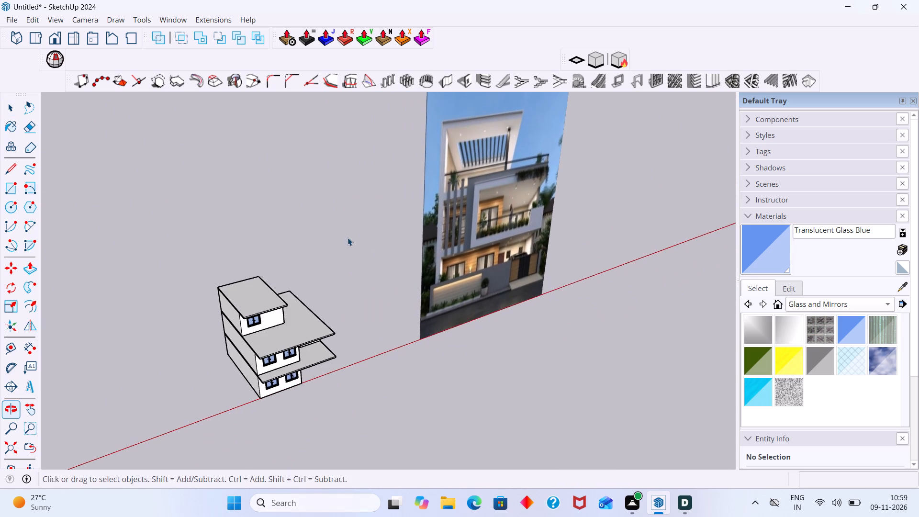
middle_click_drag(347, 237, 335, 225)
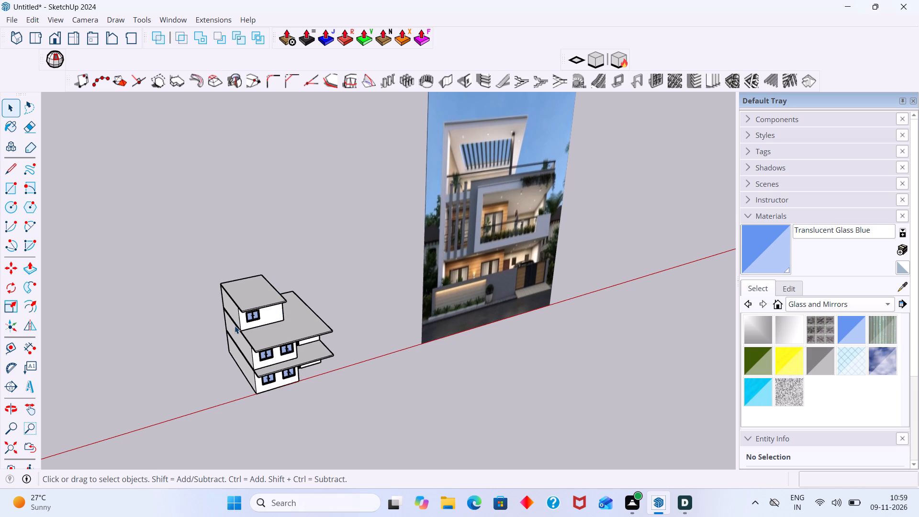
scroll(233, 321, "up", 2)
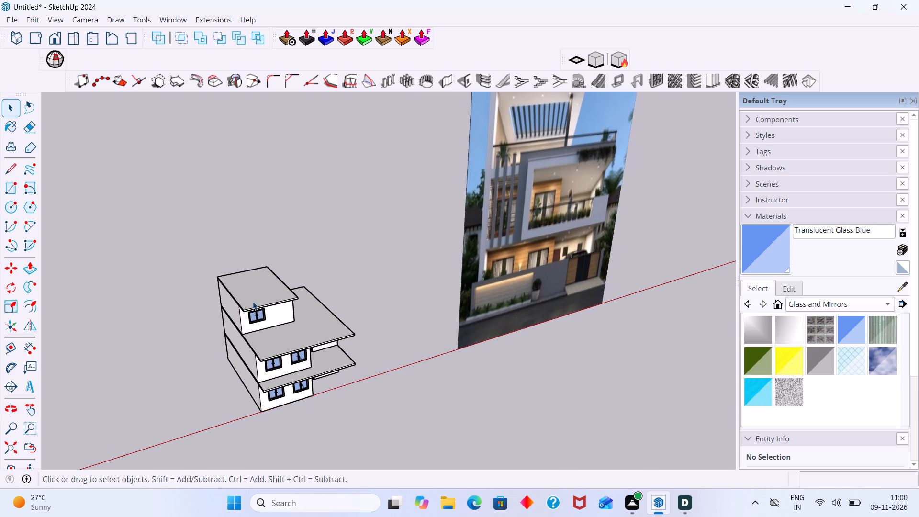
scroll(237, 315, "up", 15)
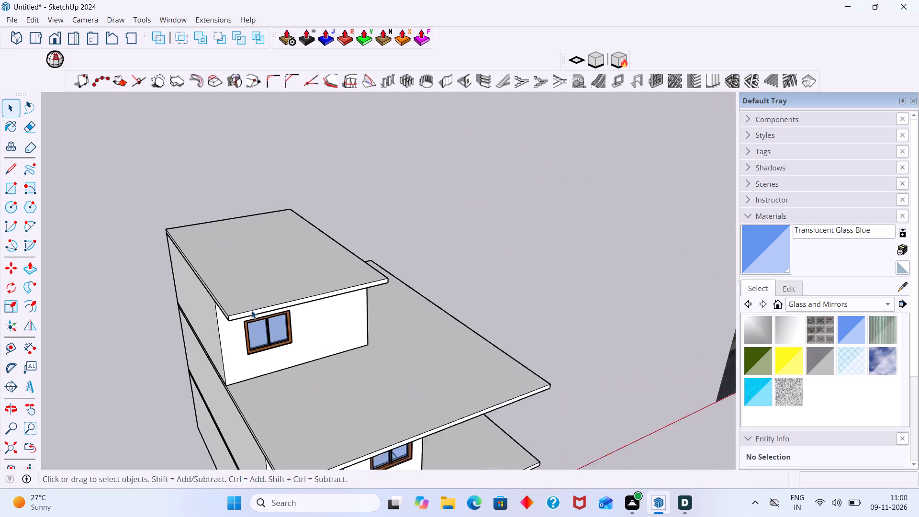
Examine the third storey and its roof overhang from the front and side, comparing them with the reference photo.
scroll(251, 310, "up", 13)
middle_click_drag(226, 316, 311, 249)
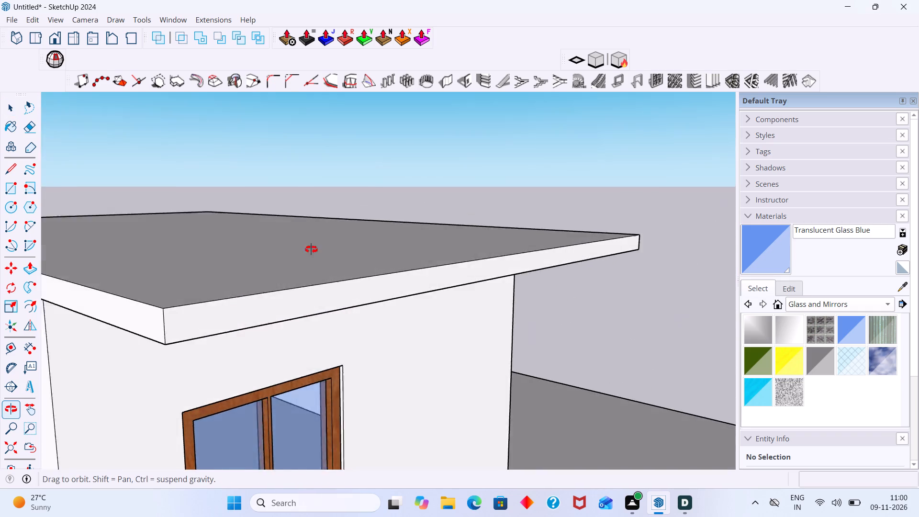
middle_click_drag(311, 249, 364, 243)
scroll(361, 244, "down", 20)
scroll(361, 244, "down", 7)
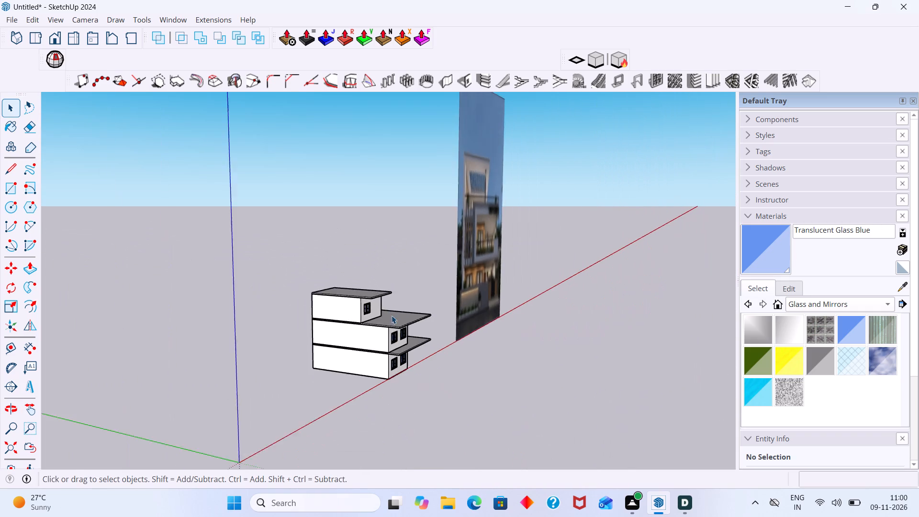
scroll(392, 315, "down", 7)
middle_click_drag(399, 323, 214, 356)
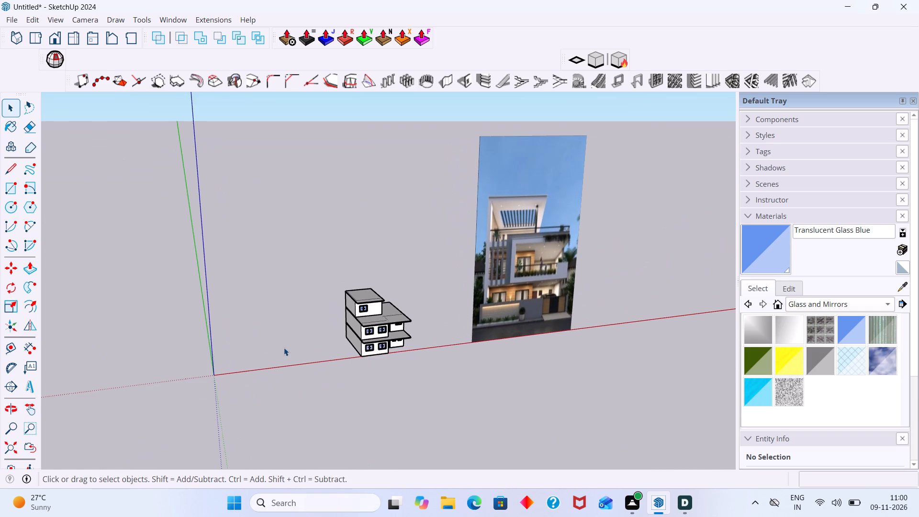
scroll(328, 357, "down", 2)
middle_click_drag(388, 360, 368, 352)
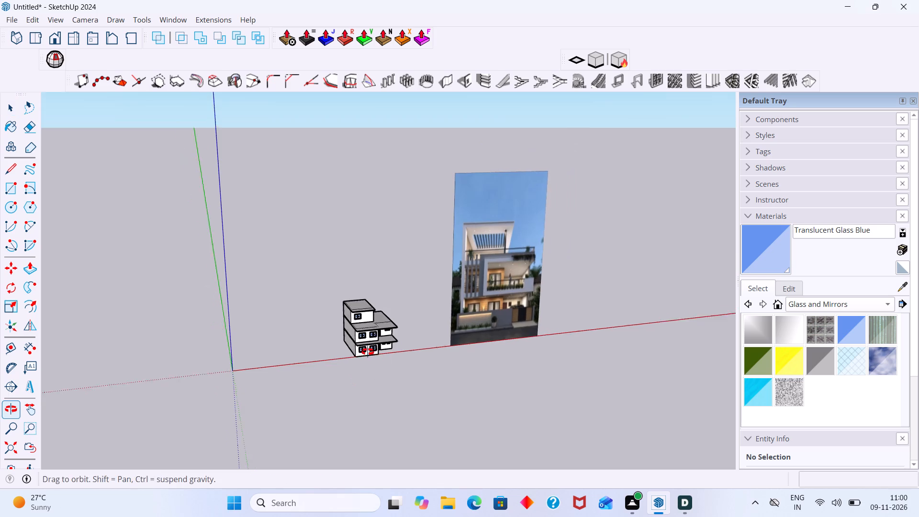
middle_click_drag(368, 352, 345, 344)
scroll(400, 313, "up", 7)
middle_click_drag(374, 327, 369, 226, "shift")
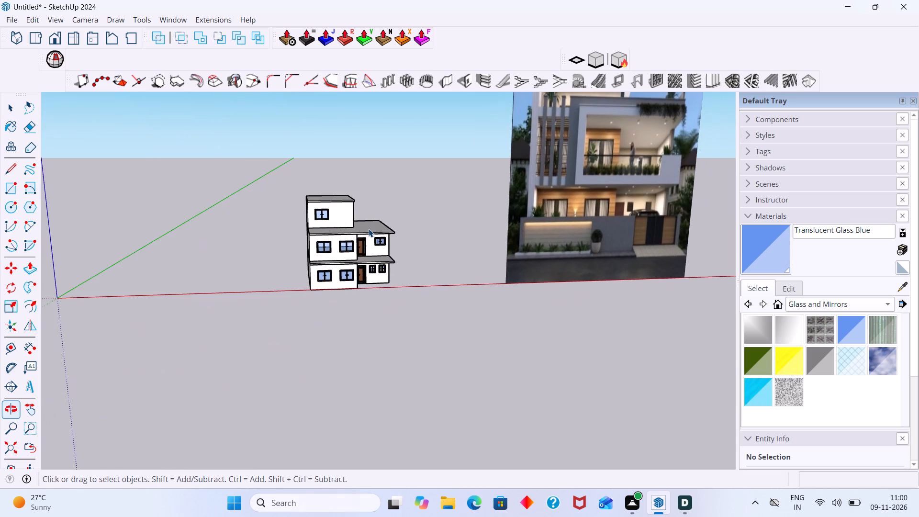
middle_click_drag(357, 292, 319, 360, "shift")
scroll(286, 310, "up", 2)
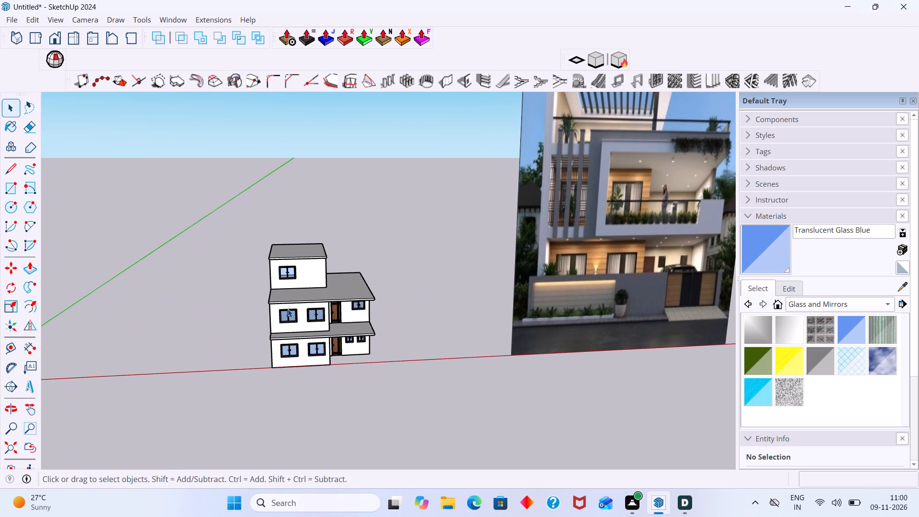
scroll(288, 309, "down", 2)
scroll(269, 300, "up", 1)
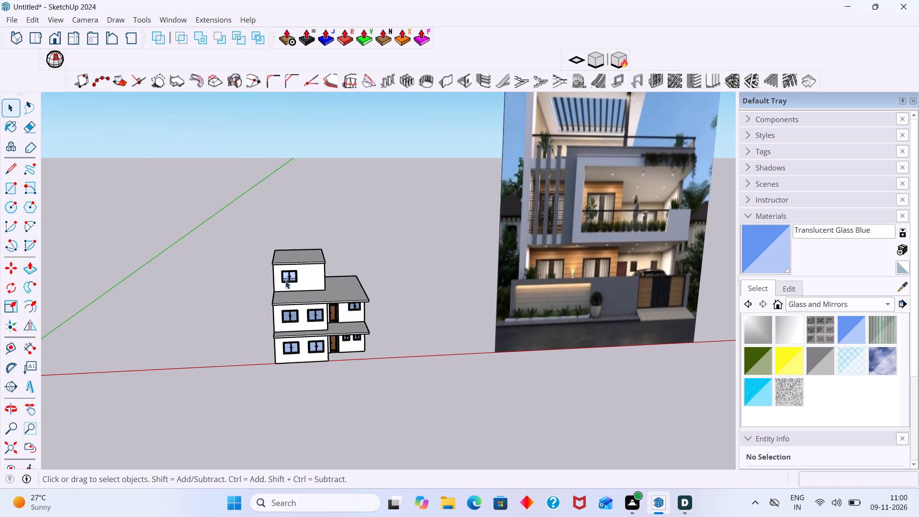
middle_click_drag(285, 281, 265, 333, "shift")
scroll(262, 320, "up", 4)
scroll(257, 324, "down", 3)
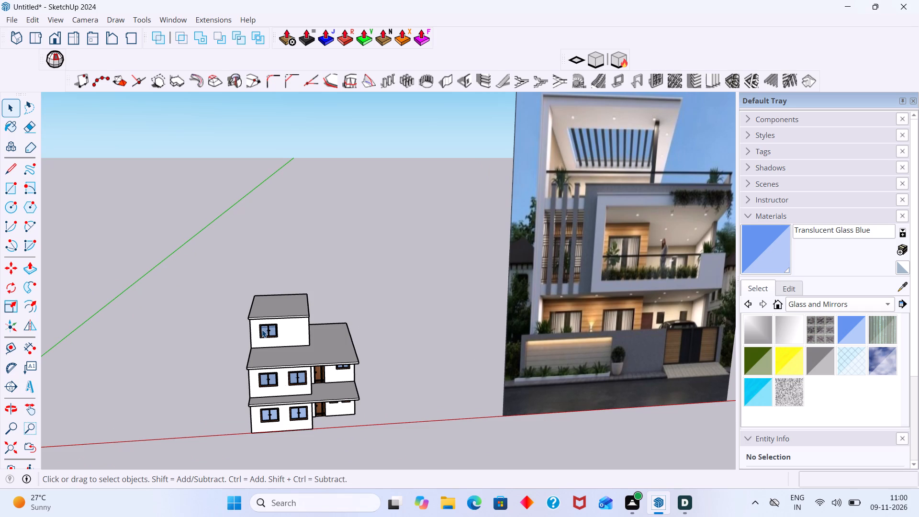
middle_click_drag(262, 329, 336, 341)
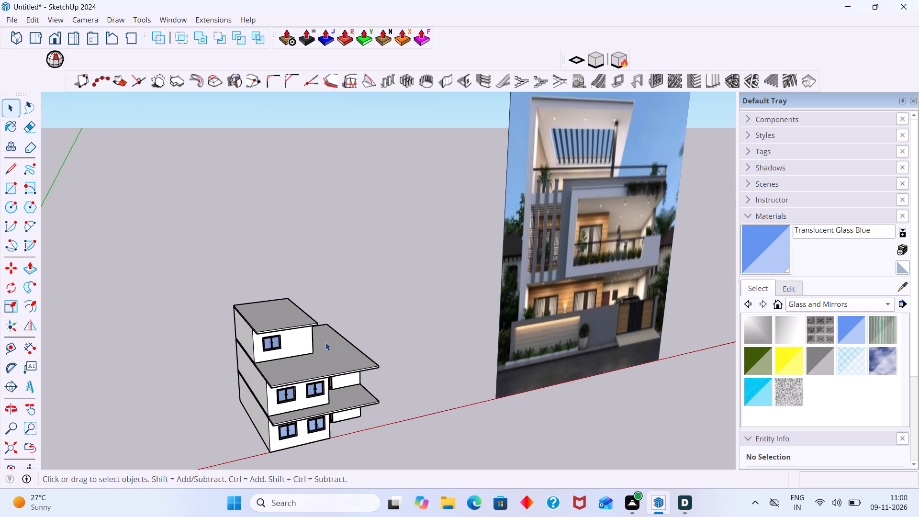
Push/Pull the top roof slab's front face about 12' 1 9/16" forward, aligning it with the front corner of the slab below.
scroll(287, 353, "up", 14)
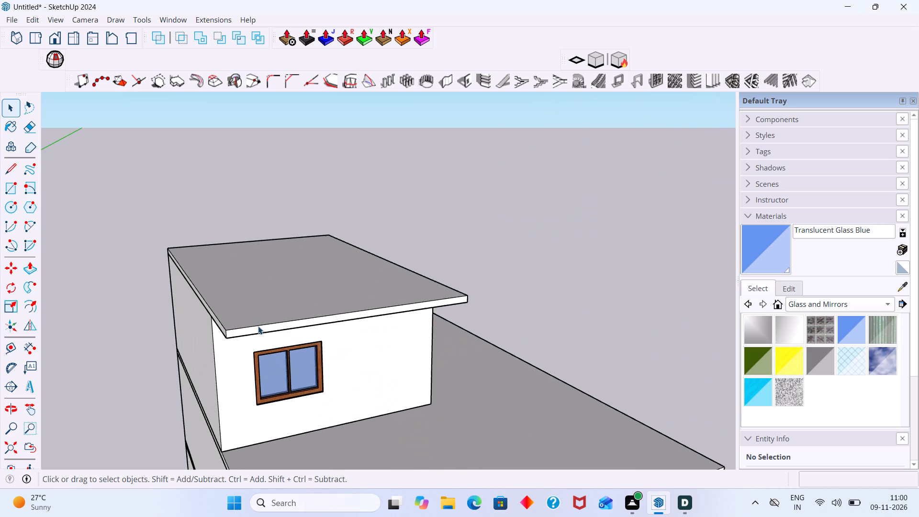
scroll(258, 326, "up", 2)
left_click(254, 331)
double_click(254, 331)
left_click(254, 331)
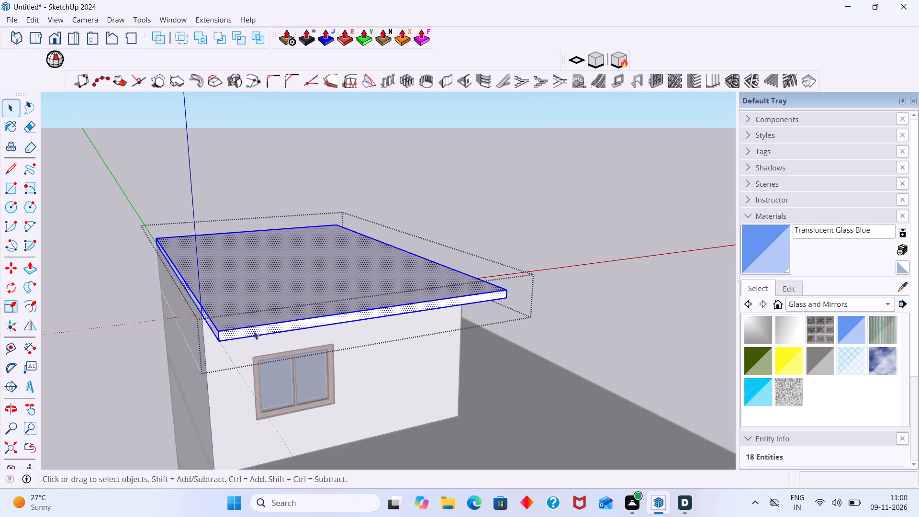
left_click(254, 331)
key("p")
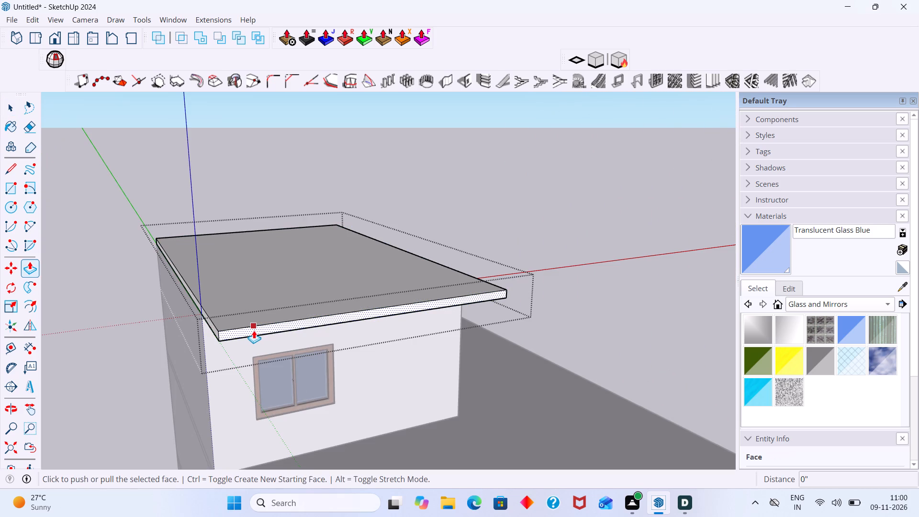
key("p")
left_click(251, 331)
scroll(294, 358, "down", 2)
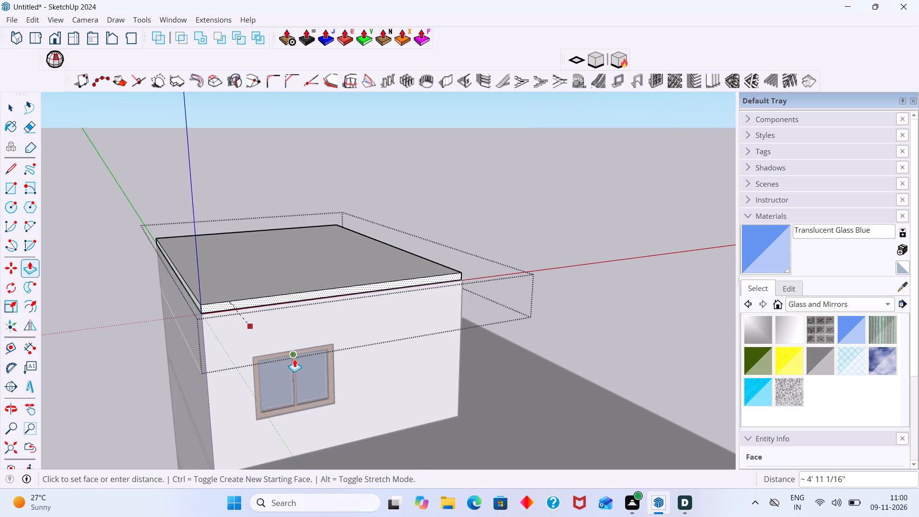
scroll(321, 390, "down", 3)
middle_click_drag(325, 393, 305, 286, "shift")
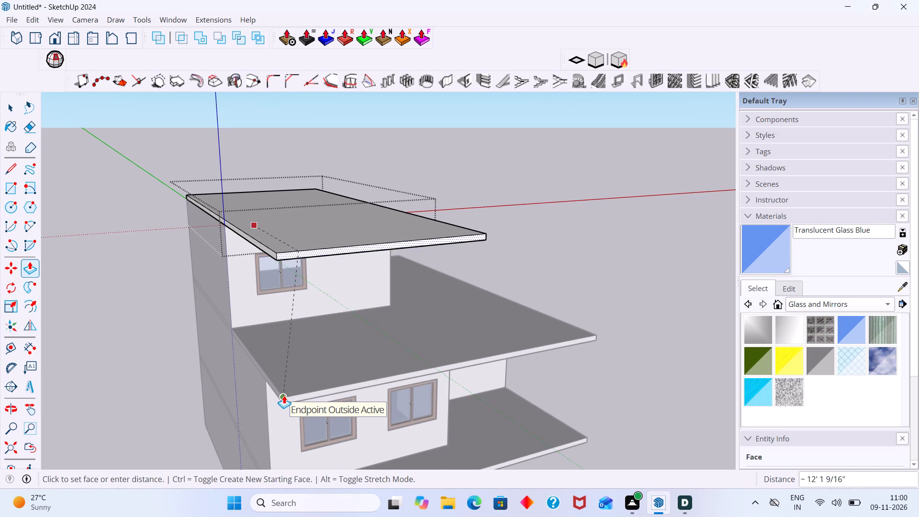
left_click(284, 395)
key("space")
left_click(560, 265)
Examine the extended top roof slab against the lower floors from the front and from above.
middle_click_drag(491, 290, 467, 249)
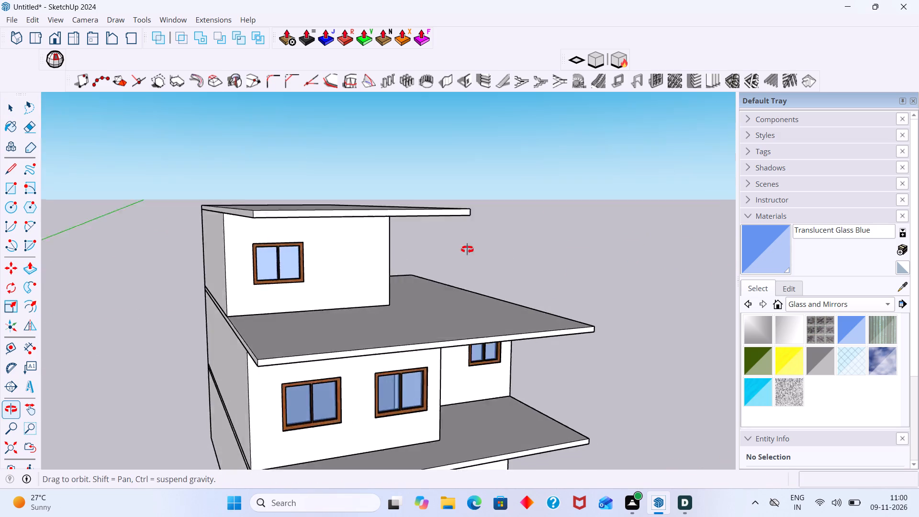
middle_click_drag(467, 249, 556, 254)
scroll(523, 271, "down", 4)
middle_click_drag(472, 334, 317, 361)
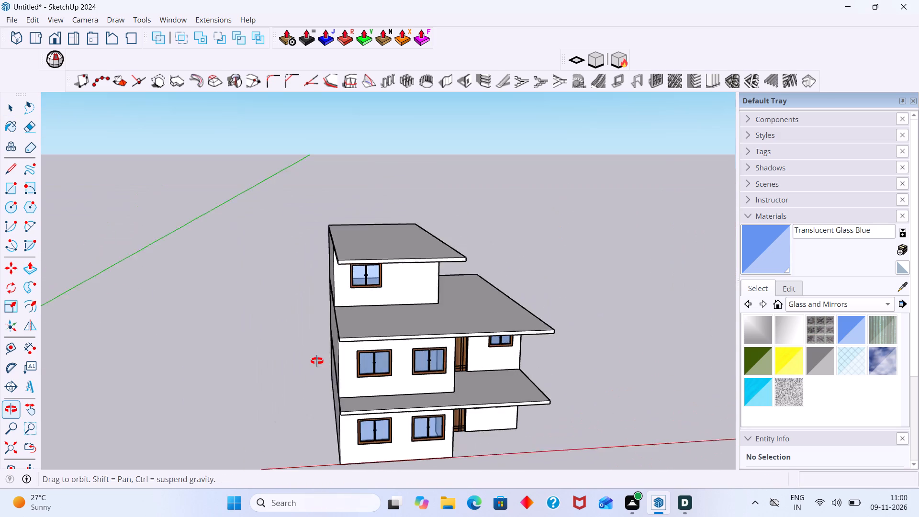
middle_click_drag(317, 361, 315, 361)
scroll(330, 360, "down", 1)
middle_click_drag(330, 359, 318, 277)
middle_click_drag(323, 312, 327, 344)
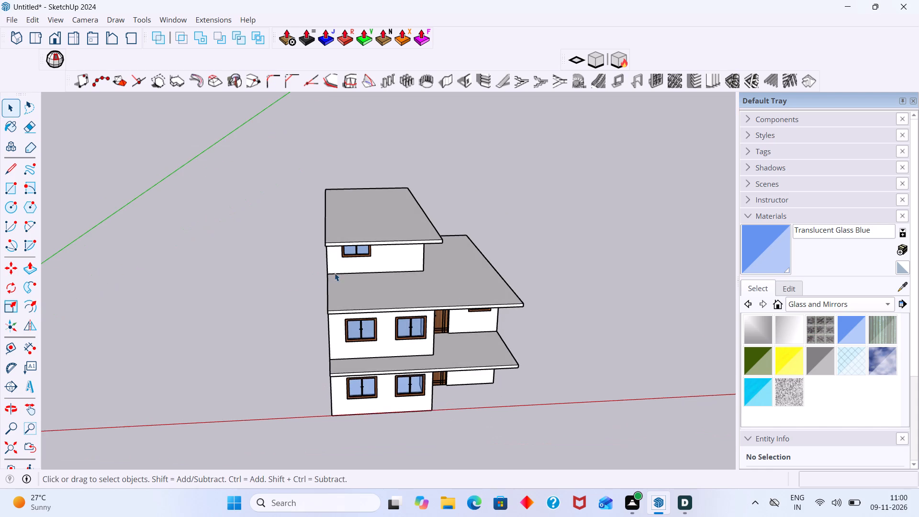
scroll(335, 257, "up", 5)
scroll(334, 238, "down", 9)
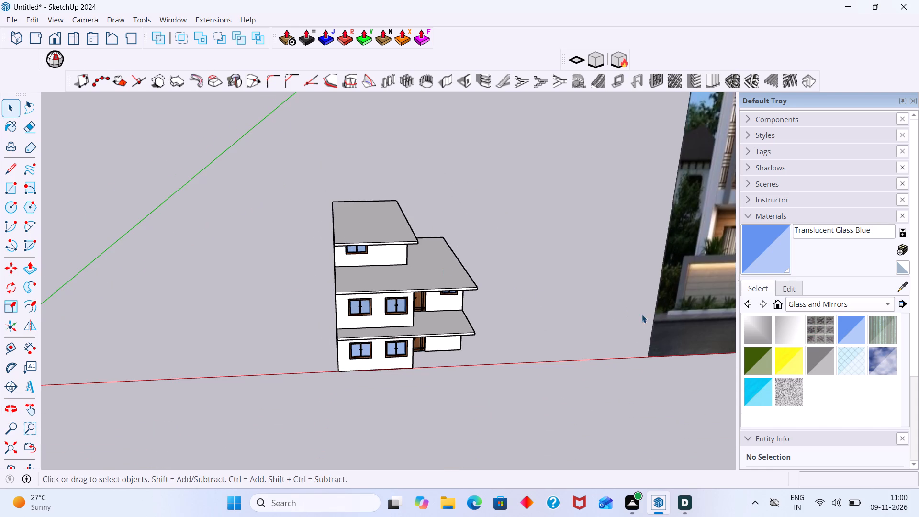
Move the reference photo about 38' 6" along the red axis, closer to the house.
left_click(672, 319)
key("m")
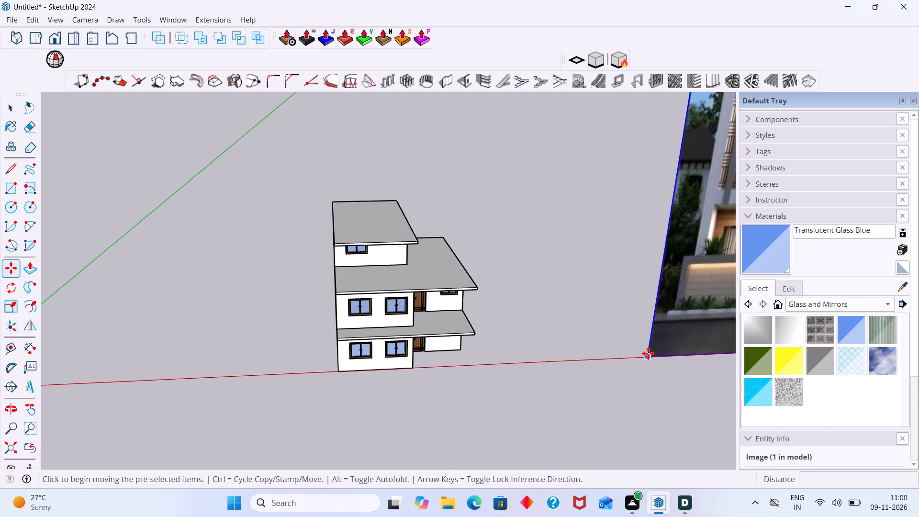
left_click(646, 354)
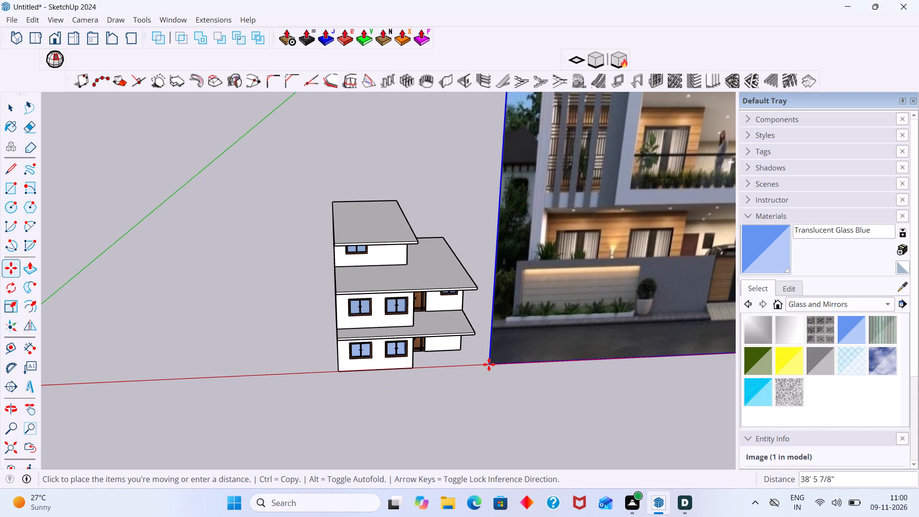
left_click(488, 364)
key("space")
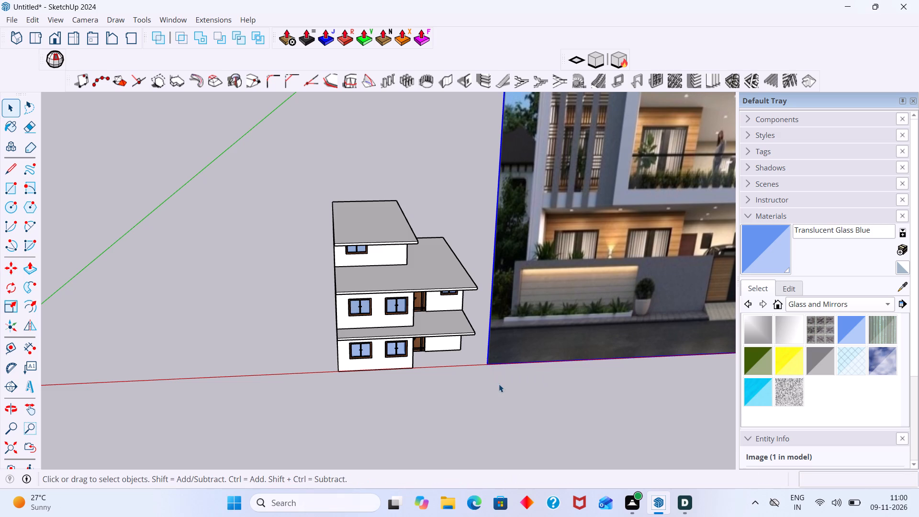
left_click(499, 384)
Compare the house's front with the upper-storey framing and vertical fins in the reference photo.
scroll(502, 377, "down", 2)
middle_click_drag(489, 368, 457, 419, "shift")
scroll(459, 406, "down", 2)
middle_click_drag(452, 393, 461, 344, "shift")
middle_click_drag(384, 338, 354, 338, "shift")
scroll(323, 345, "up", 1)
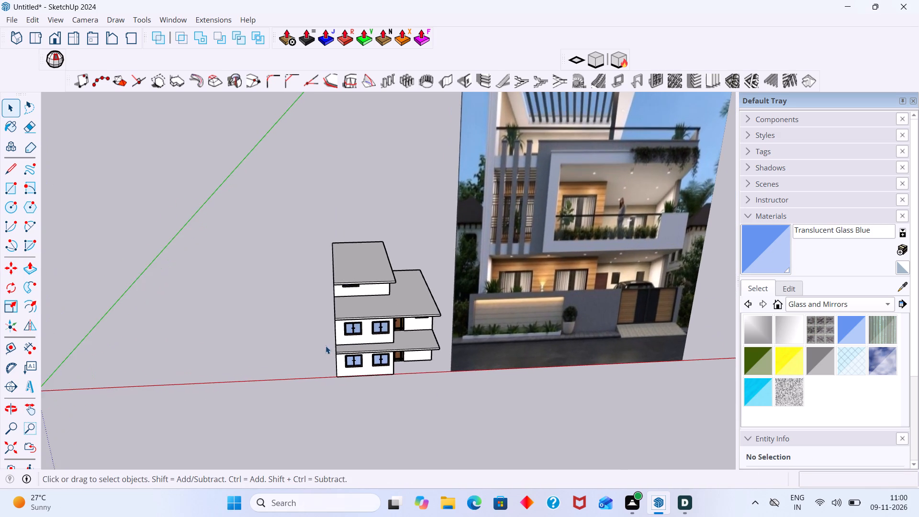
scroll(347, 351, "up", 3)
scroll(344, 348, "down", 2)
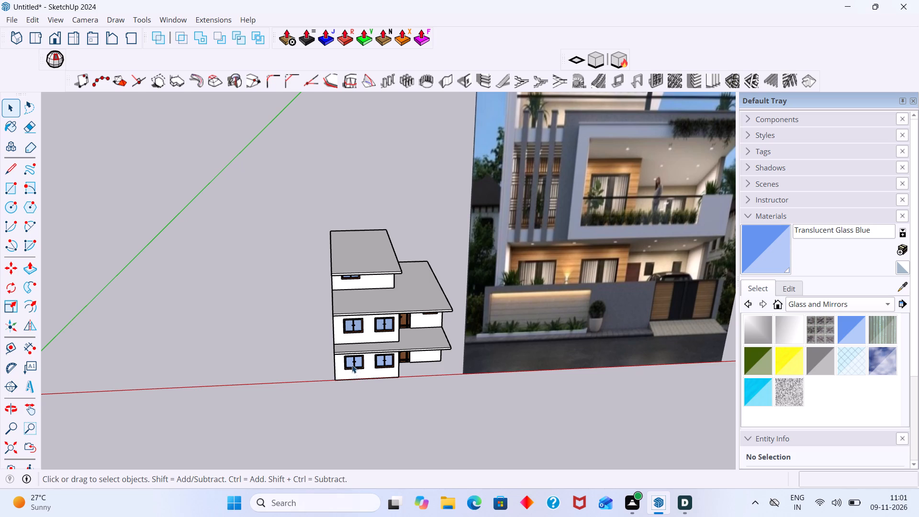
scroll(346, 345, "up", 2)
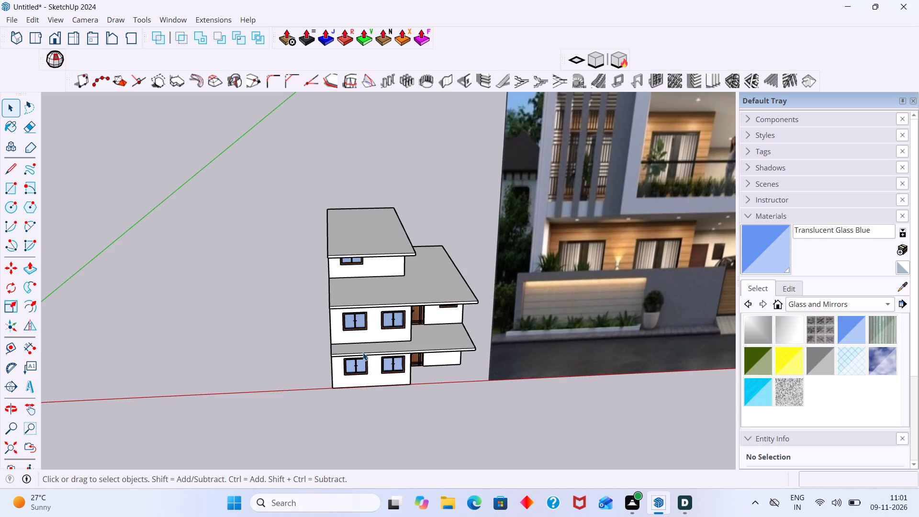
Inside the top roof slab group, draw a 1' wide, 6" high rectangle at the left end of its front face.
key("r")
scroll(332, 260, "up", 10)
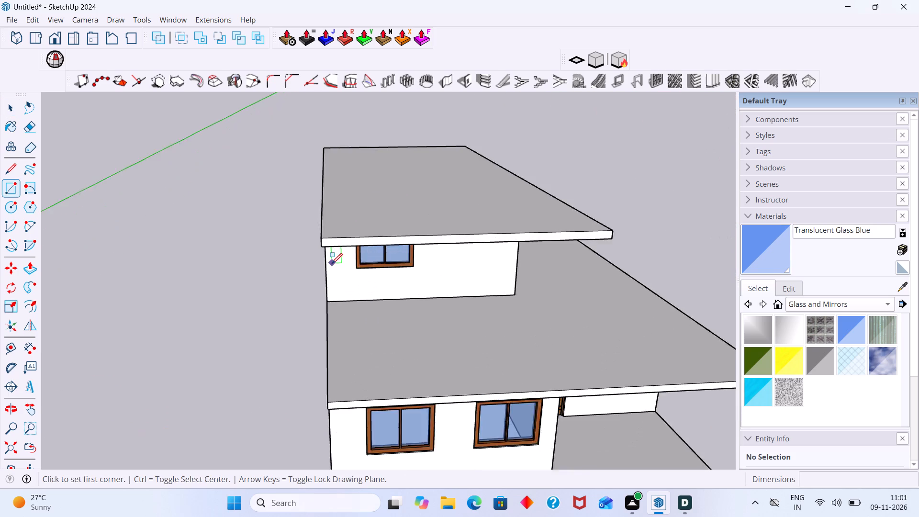
scroll(332, 264, "up", 2)
key("space")
left_click(345, 225)
triple_click(345, 230)
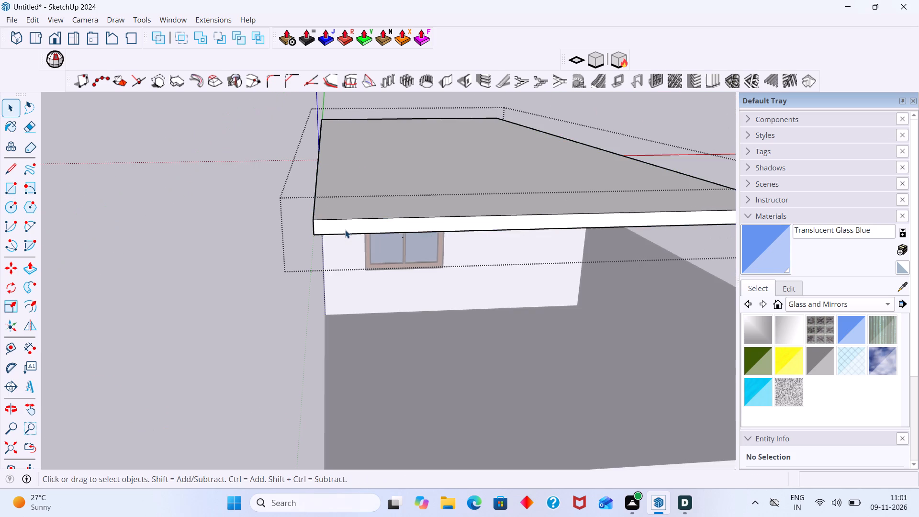
left_click(345, 230)
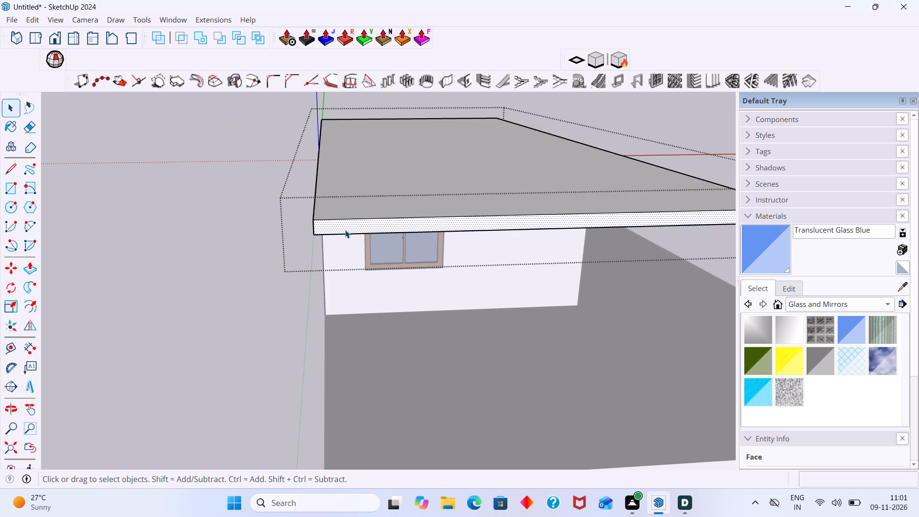
key("r")
left_click(314, 220)
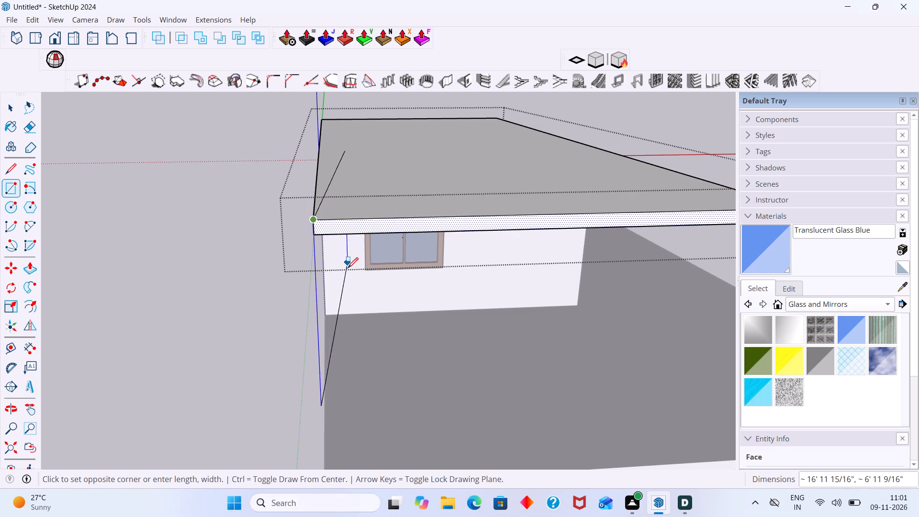
scroll(343, 234, "up", 3)
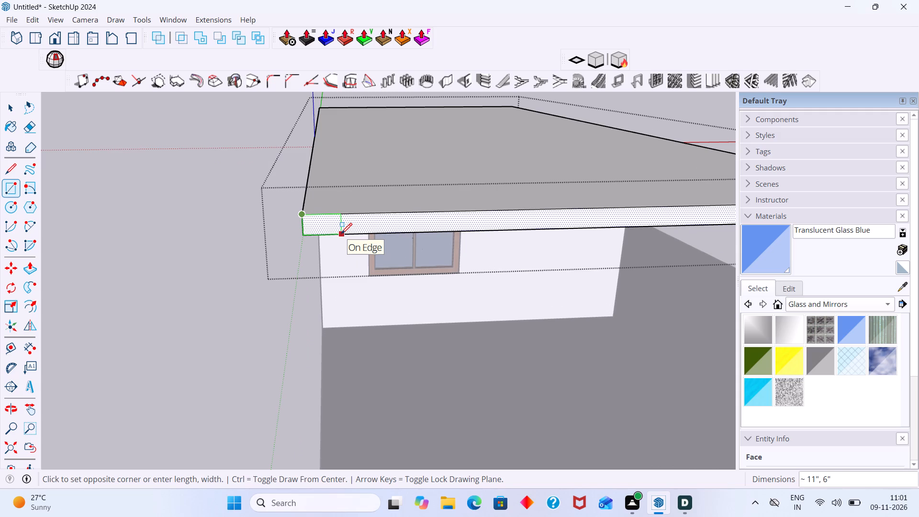
type("1'")
key("Return")
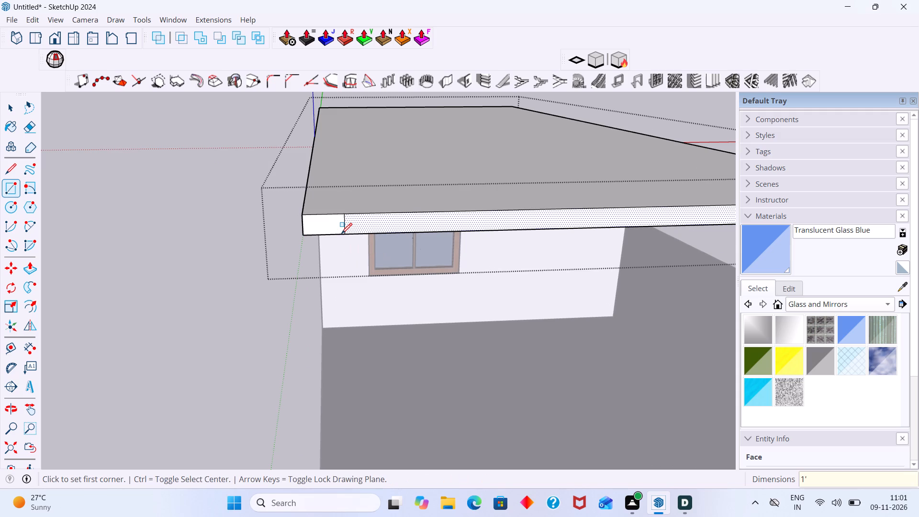
Push/Pull the small rectangle 6" outward from the roof slab's front face and check the resulting block.
key("space")
left_click(334, 224)
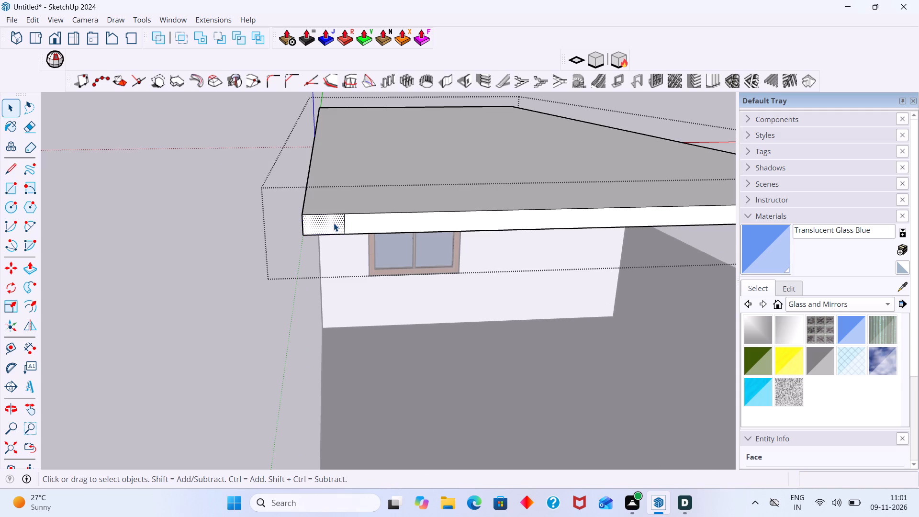
key("p")
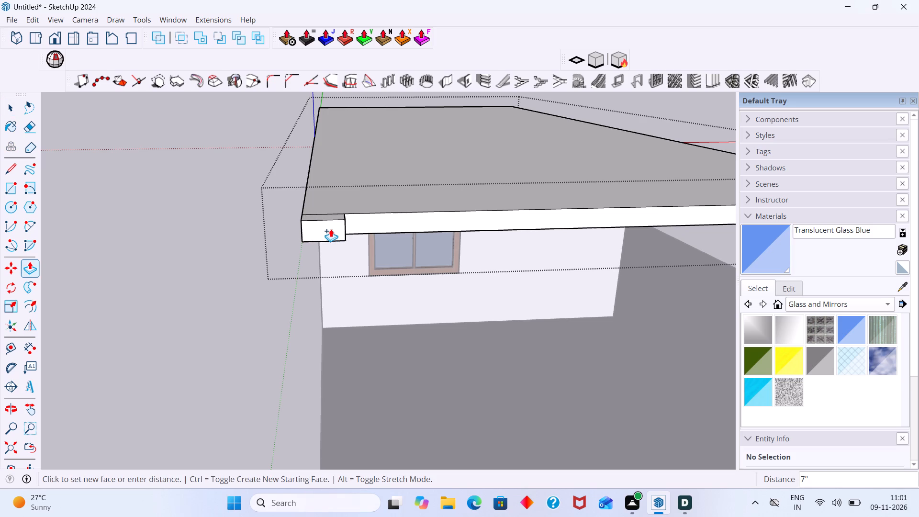
key("6")
key("shift+quotedbl")
key("Return")
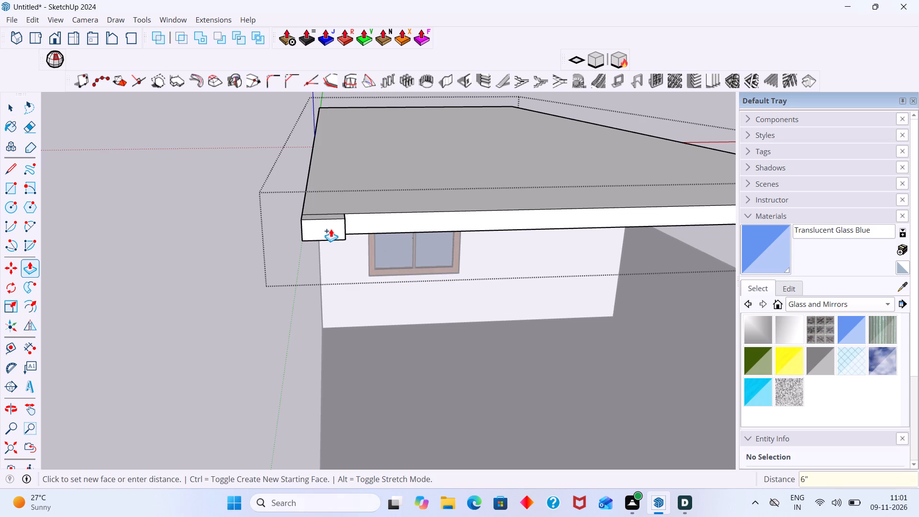
key("space")
left_click(213, 211)
middle_click_drag(269, 234, 372, 271)
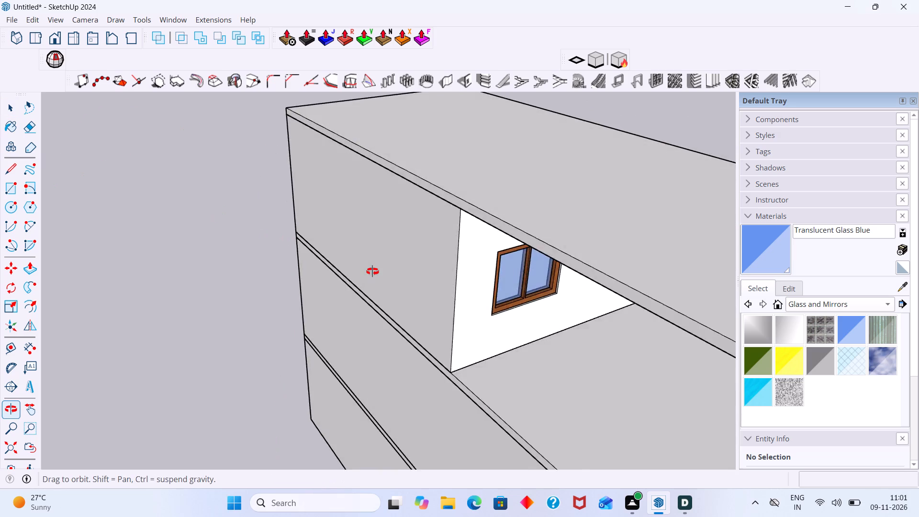
middle_click_drag(372, 271, 231, 260)
middle_click_drag(151, 321, 186, 246, "shift")
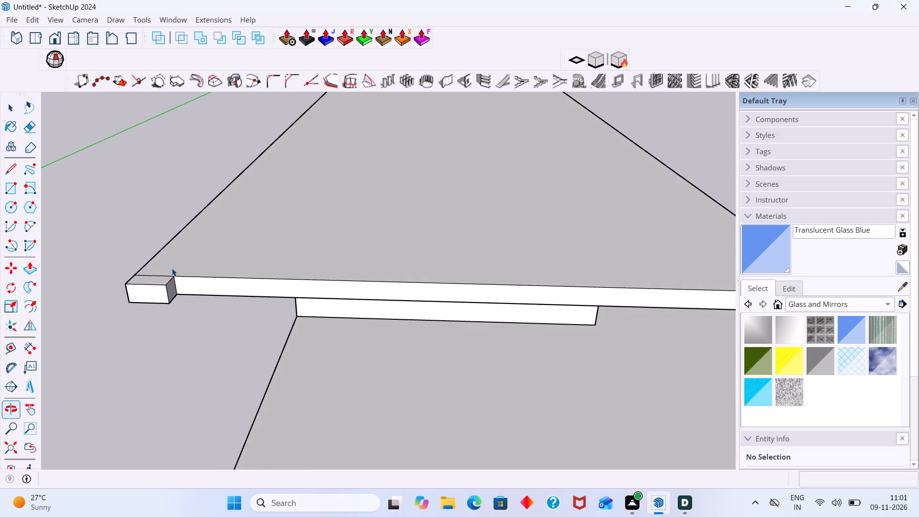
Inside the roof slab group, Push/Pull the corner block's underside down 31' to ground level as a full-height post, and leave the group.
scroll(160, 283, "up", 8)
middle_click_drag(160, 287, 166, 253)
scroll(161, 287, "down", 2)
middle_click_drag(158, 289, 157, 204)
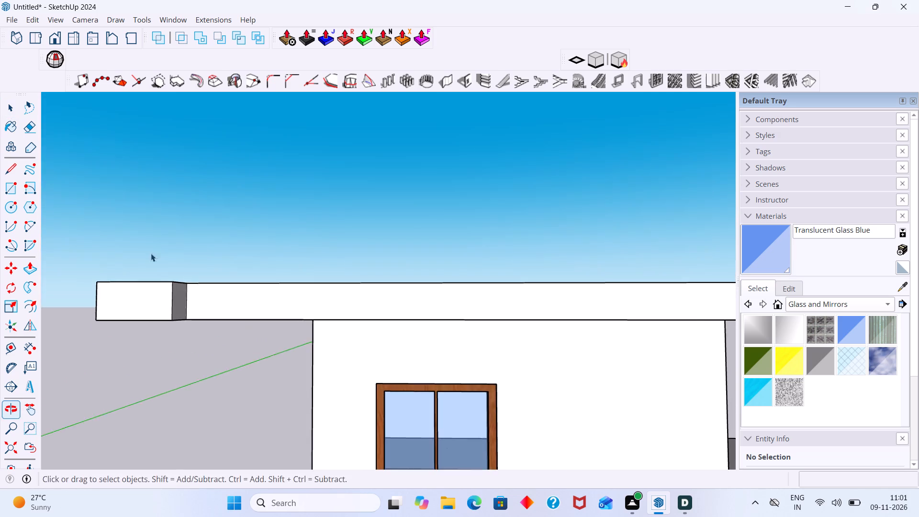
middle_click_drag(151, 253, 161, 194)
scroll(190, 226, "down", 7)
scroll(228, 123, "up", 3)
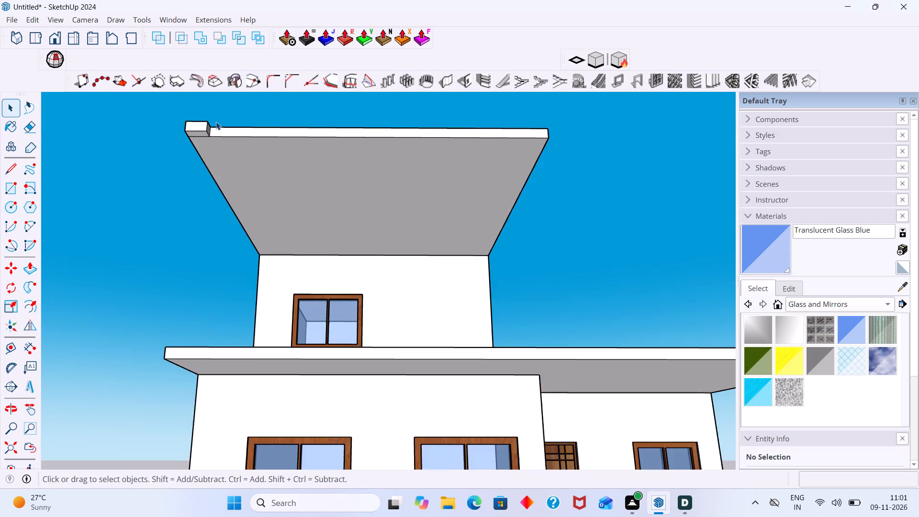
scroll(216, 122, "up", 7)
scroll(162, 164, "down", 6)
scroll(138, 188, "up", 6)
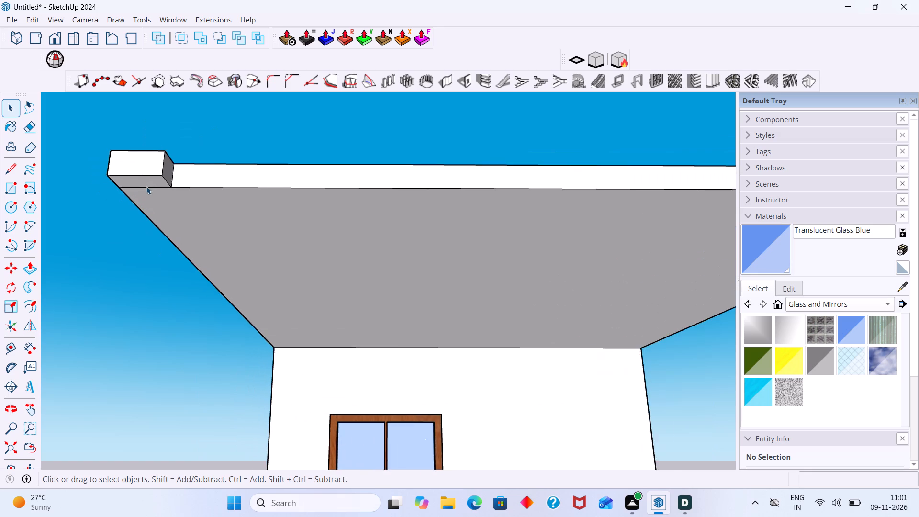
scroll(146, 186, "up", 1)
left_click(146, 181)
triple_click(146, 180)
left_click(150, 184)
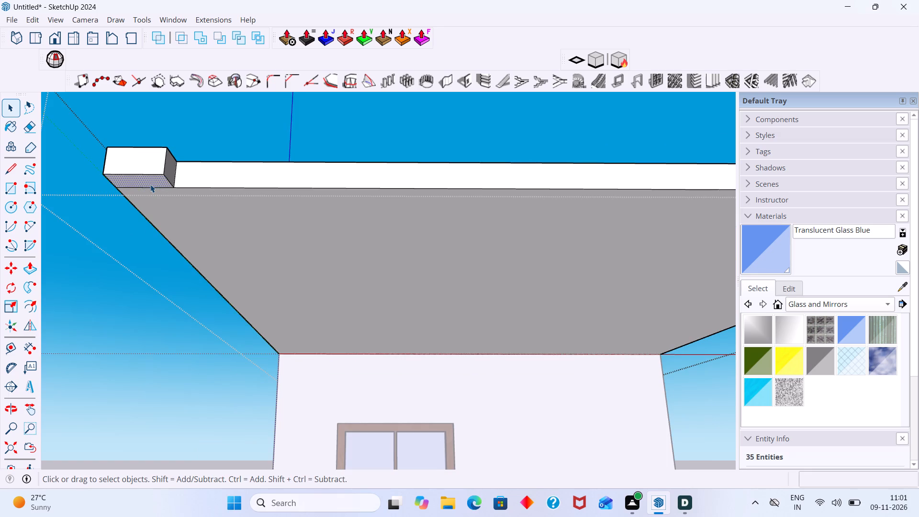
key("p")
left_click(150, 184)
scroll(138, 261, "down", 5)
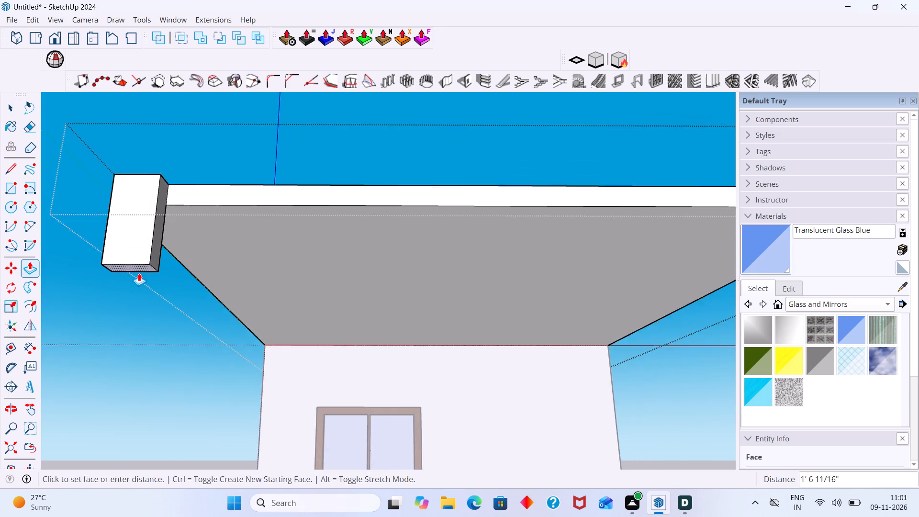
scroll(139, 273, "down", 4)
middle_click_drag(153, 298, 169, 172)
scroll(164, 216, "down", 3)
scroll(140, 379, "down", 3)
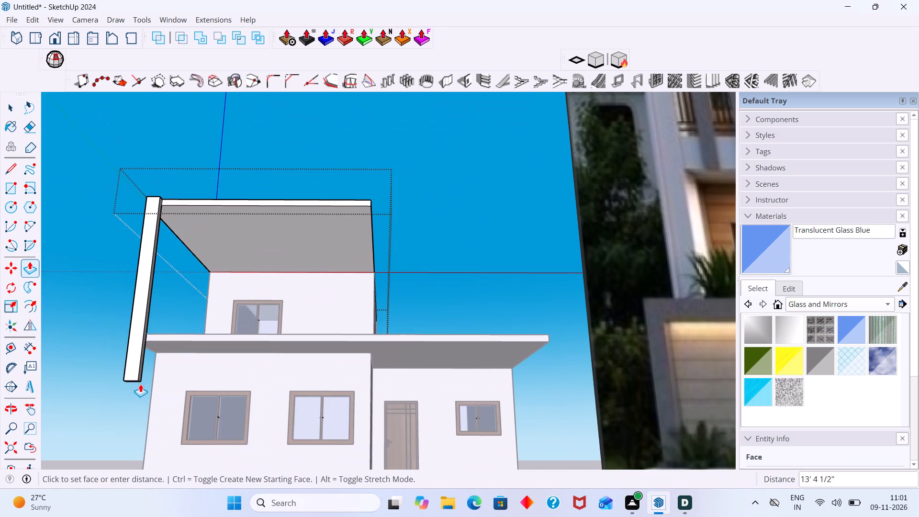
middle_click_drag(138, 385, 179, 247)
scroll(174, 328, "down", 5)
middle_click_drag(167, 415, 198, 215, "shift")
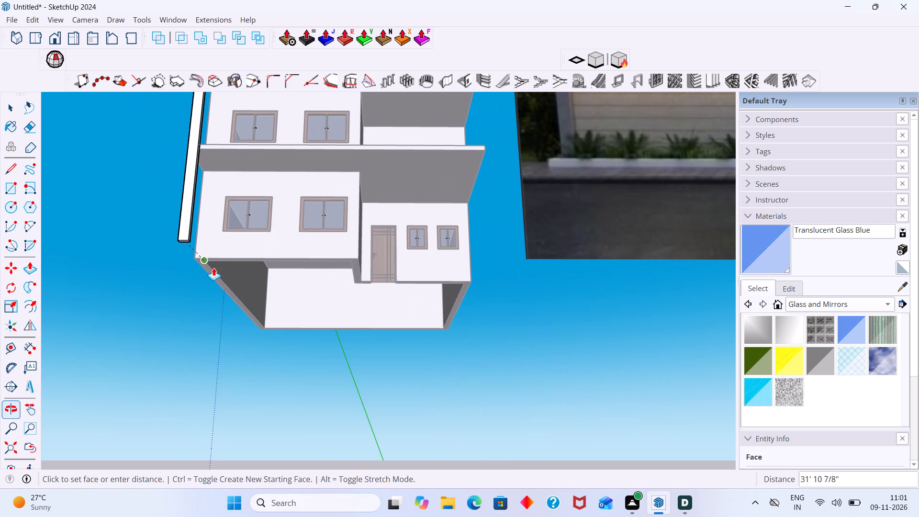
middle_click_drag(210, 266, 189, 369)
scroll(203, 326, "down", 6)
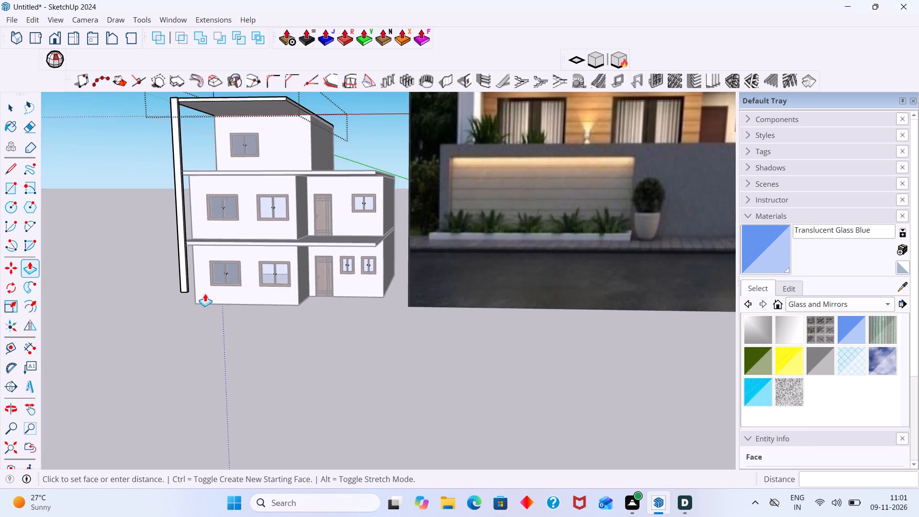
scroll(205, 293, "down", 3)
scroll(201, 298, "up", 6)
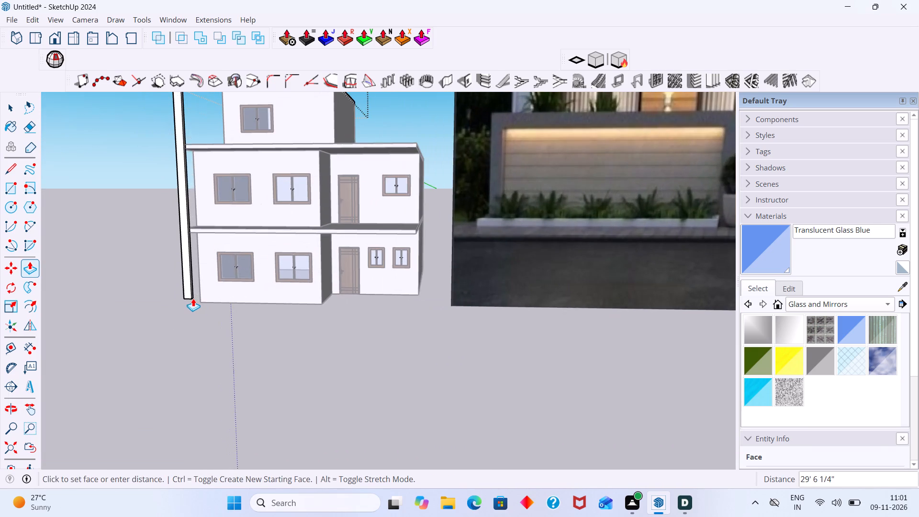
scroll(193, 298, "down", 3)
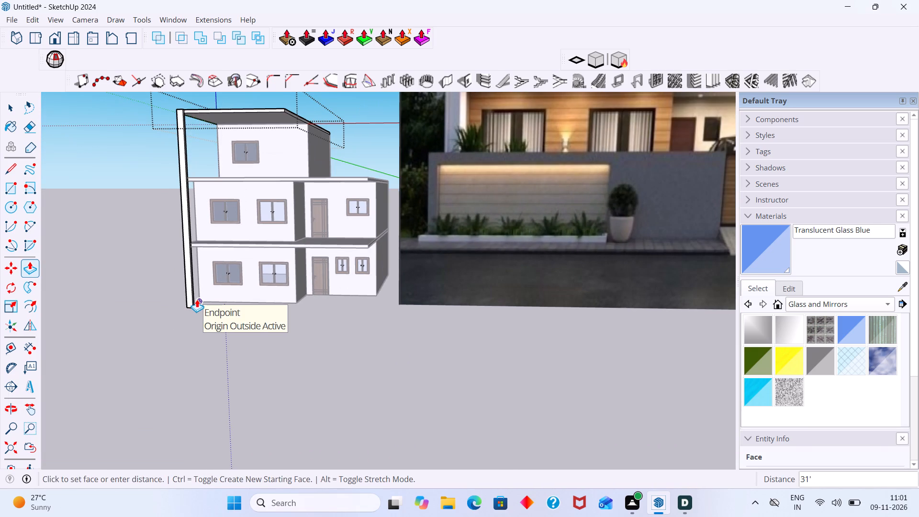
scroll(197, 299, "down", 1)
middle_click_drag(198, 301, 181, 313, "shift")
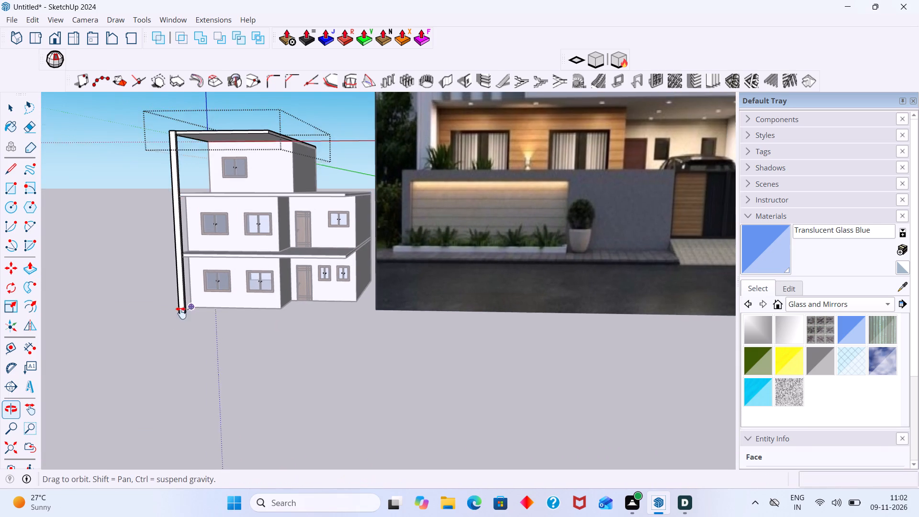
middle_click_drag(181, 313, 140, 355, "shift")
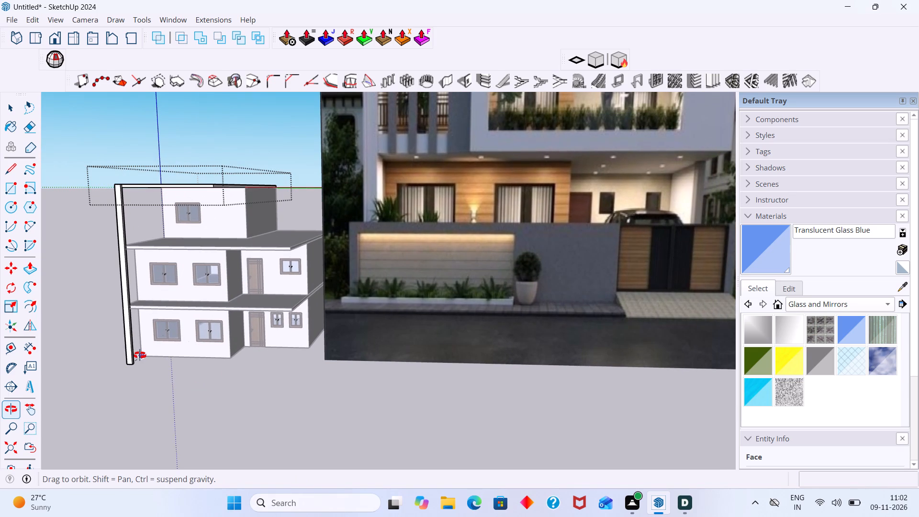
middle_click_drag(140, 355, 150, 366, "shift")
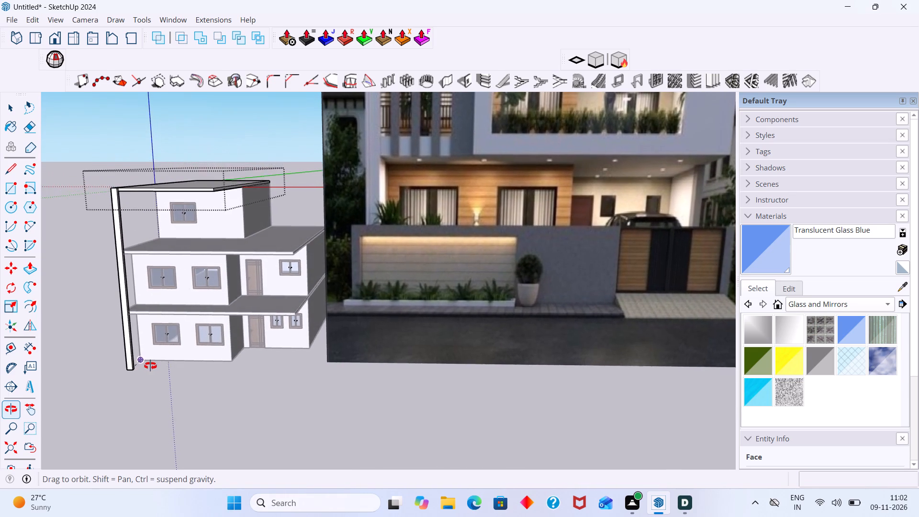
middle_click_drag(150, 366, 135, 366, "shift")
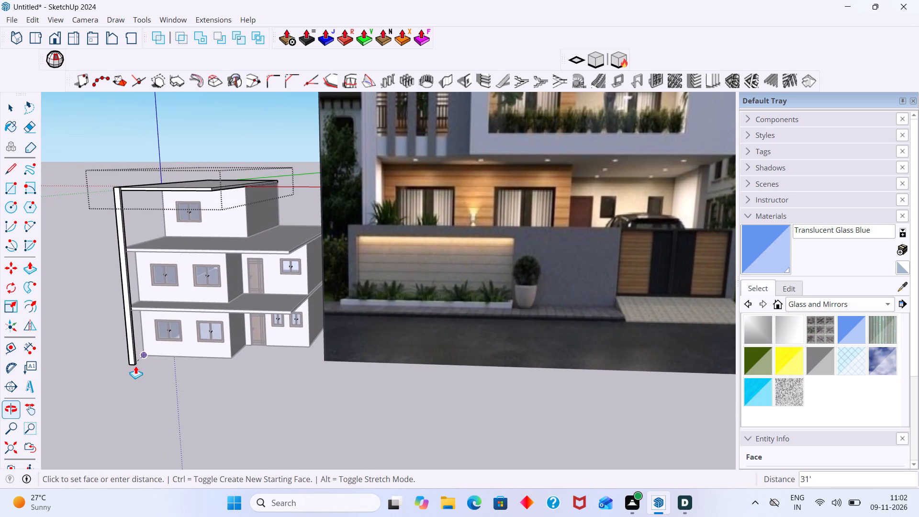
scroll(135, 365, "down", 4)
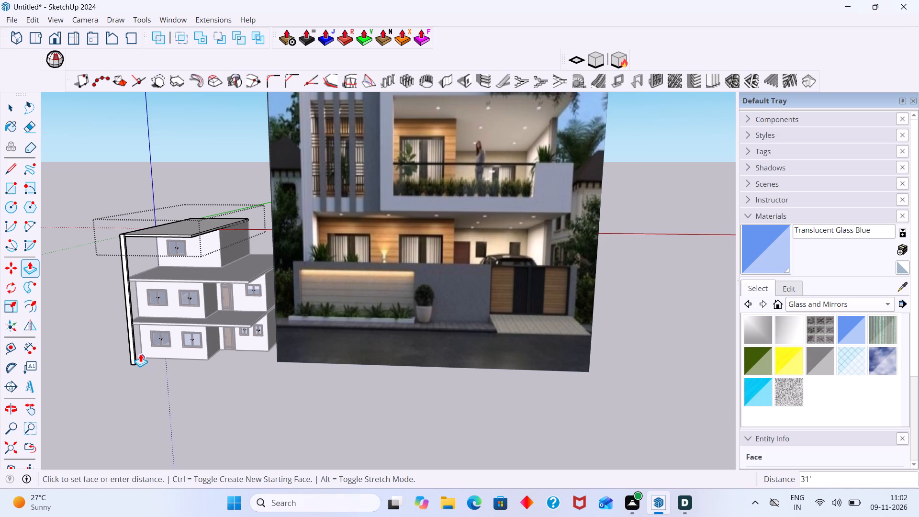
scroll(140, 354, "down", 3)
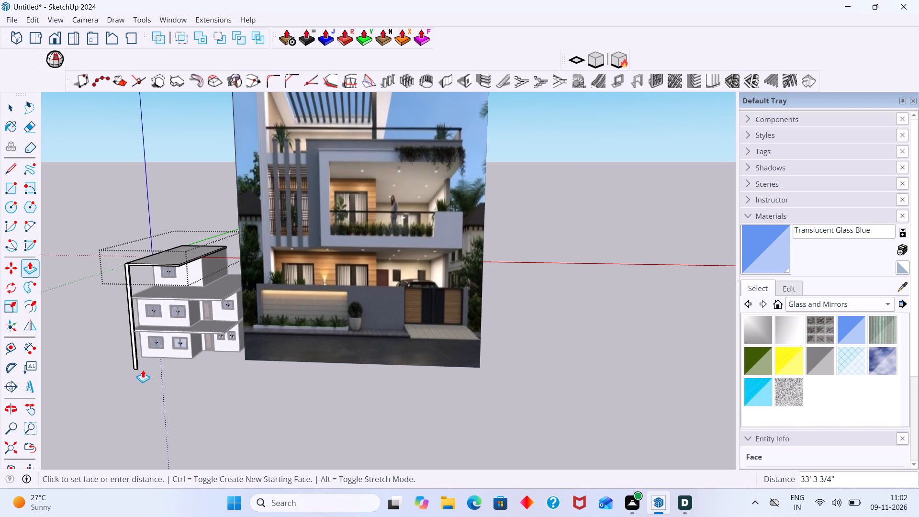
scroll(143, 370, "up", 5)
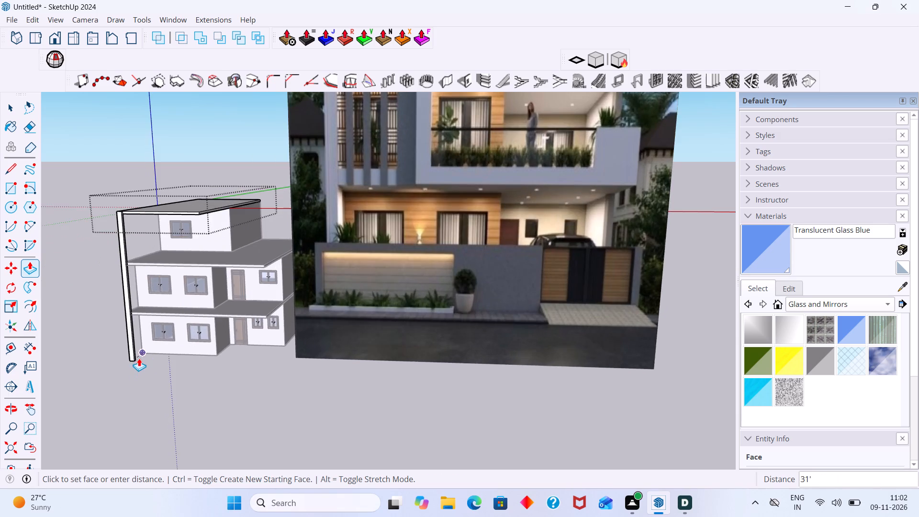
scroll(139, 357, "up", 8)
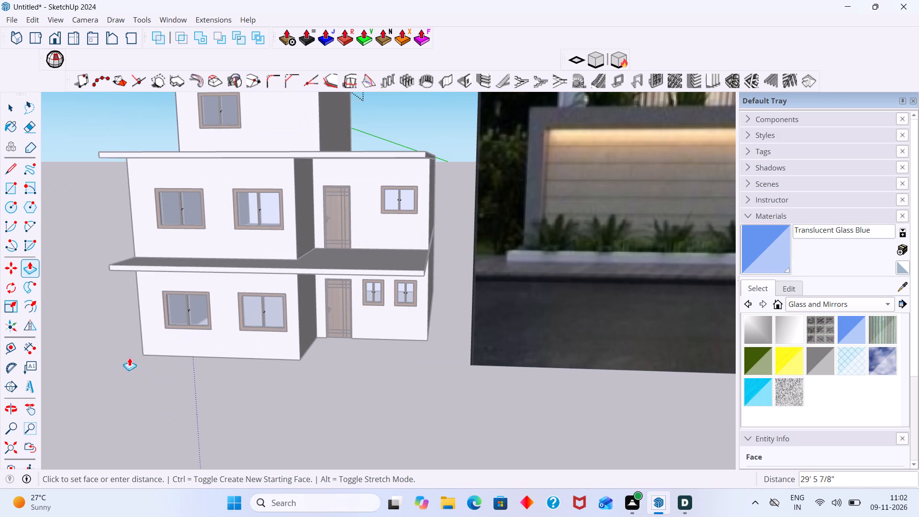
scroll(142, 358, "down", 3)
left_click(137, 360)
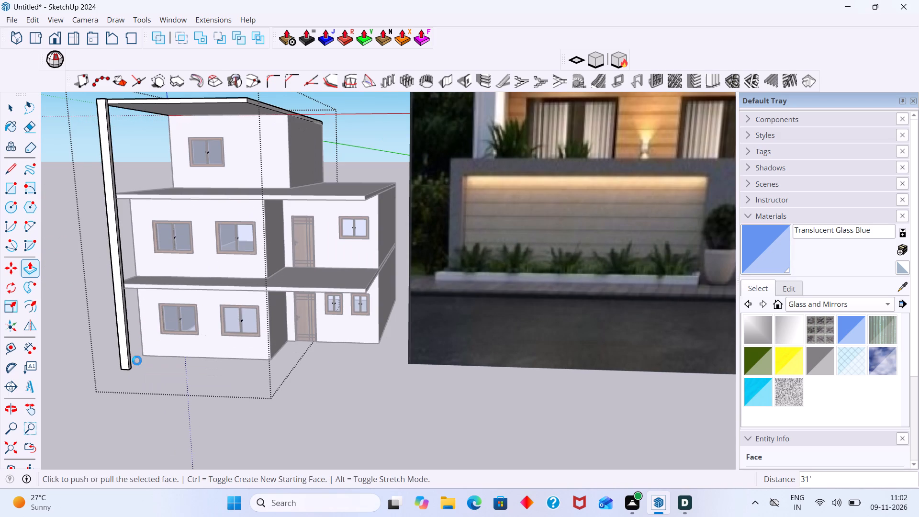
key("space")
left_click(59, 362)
Compare the full-height corner post and the slab overhangs with the front framing in the reference photo.
scroll(90, 342, "down", 5)
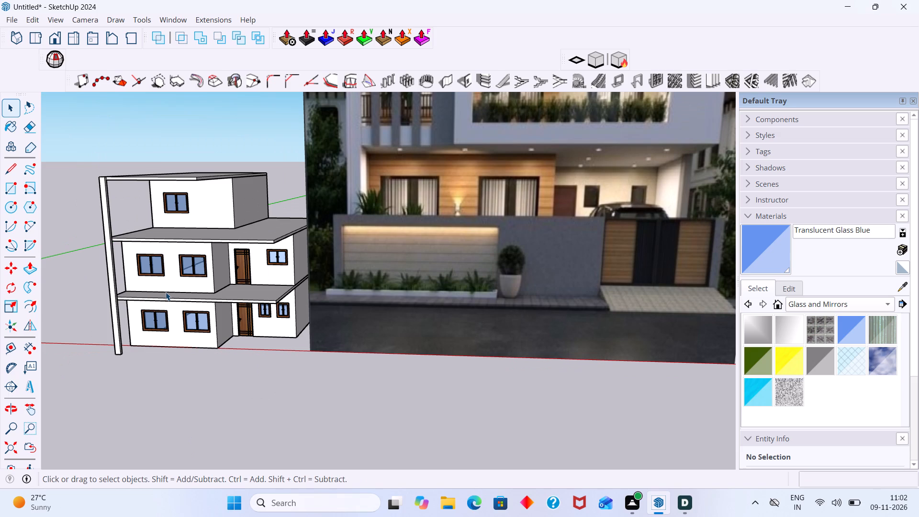
scroll(338, 221, "down", 1)
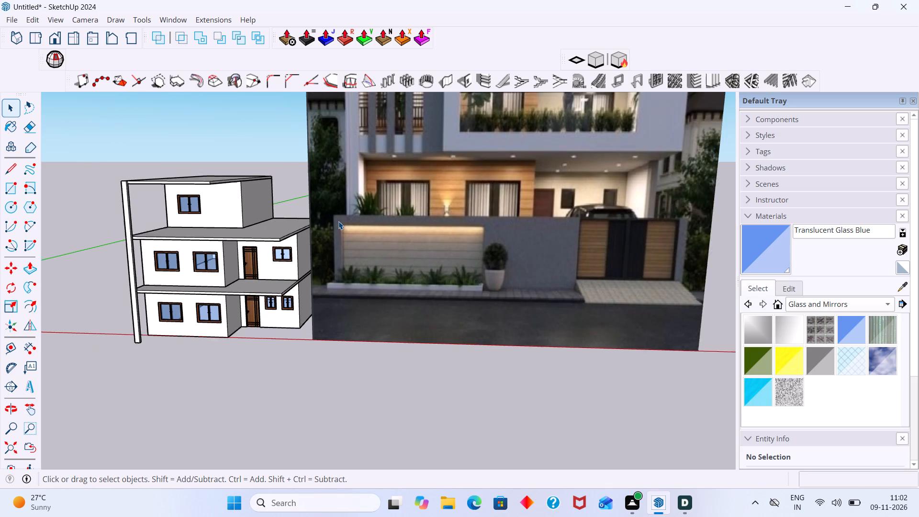
scroll(338, 221, "down", 3)
scroll(190, 274, "up", 5)
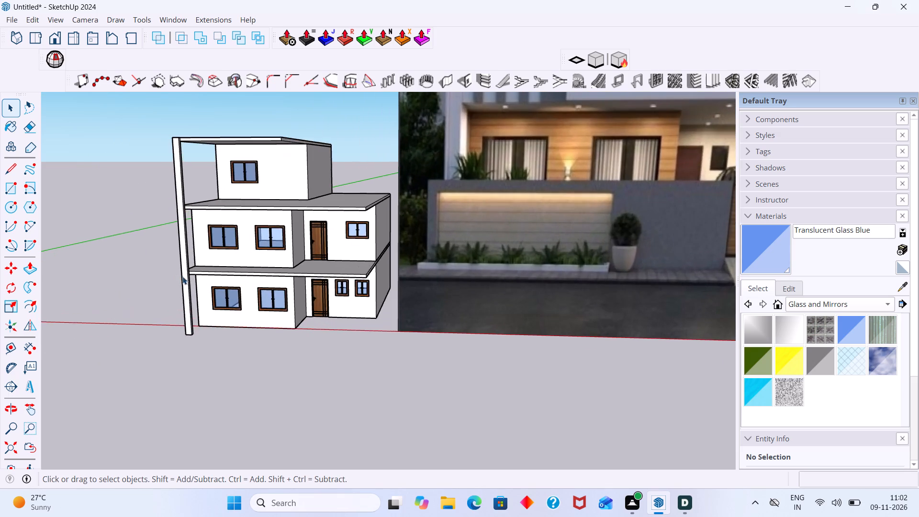
middle_click_drag(207, 275, 210, 288)
scroll(213, 287, "down", 4)
middle_click_drag(229, 296, 134, 360, "shift")
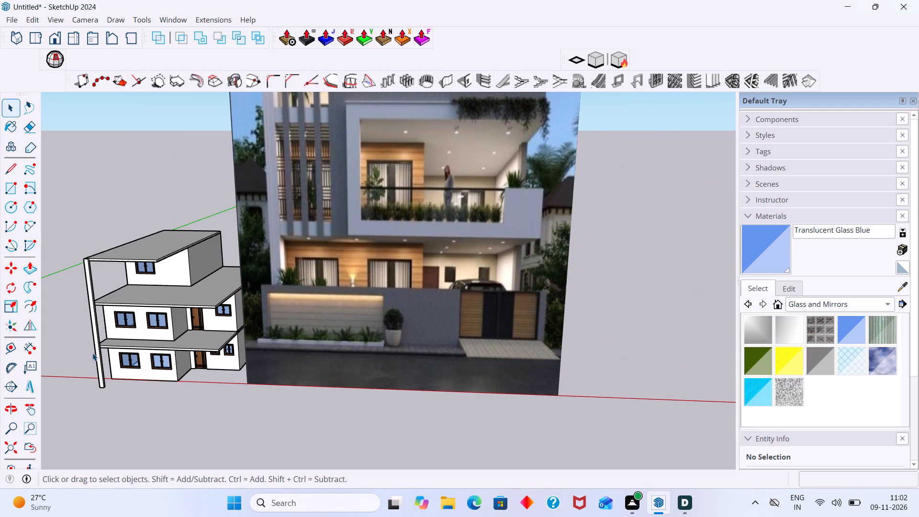
middle_click_drag(107, 348, 133, 347)
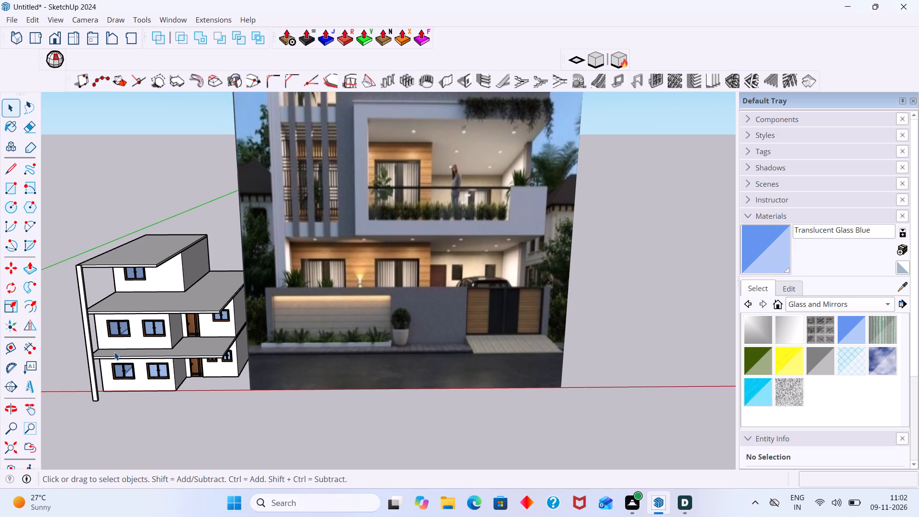
scroll(88, 360, "up", 2)
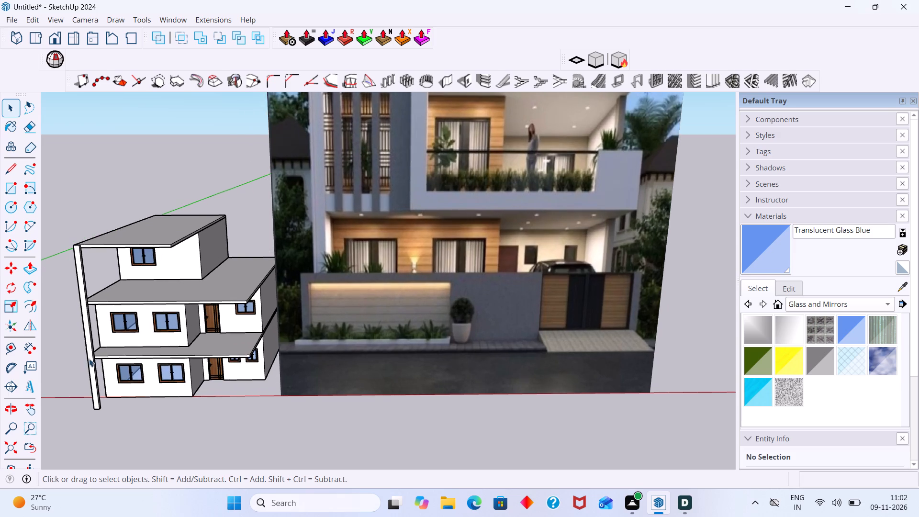
scroll(90, 357, "up", 4)
middle_click_drag(89, 261, 134, 265)
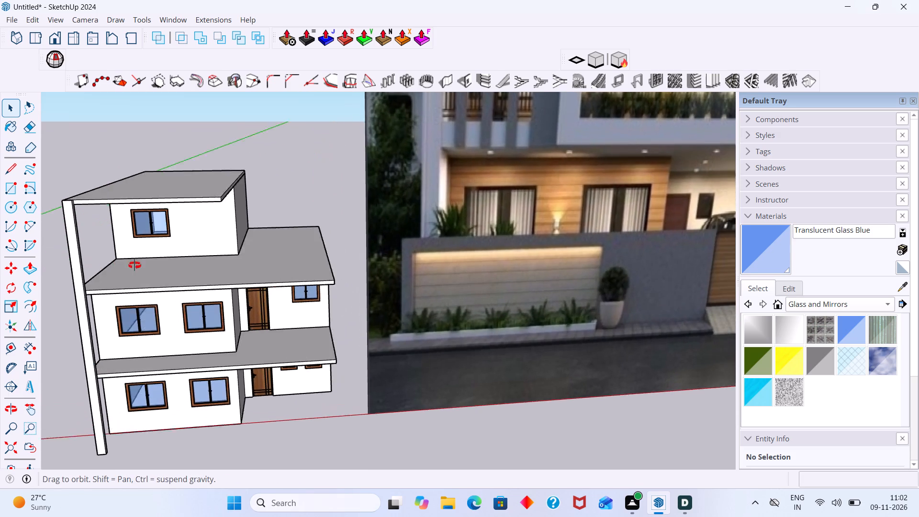
middle_click_drag(134, 265, 337, 237)
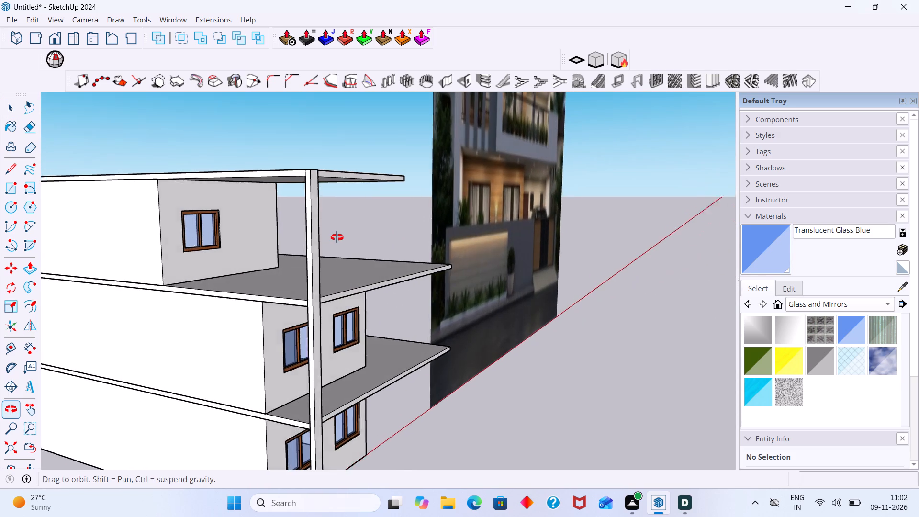
middle_click_drag(337, 237, 102, 293)
scroll(80, 320, "up", 2)
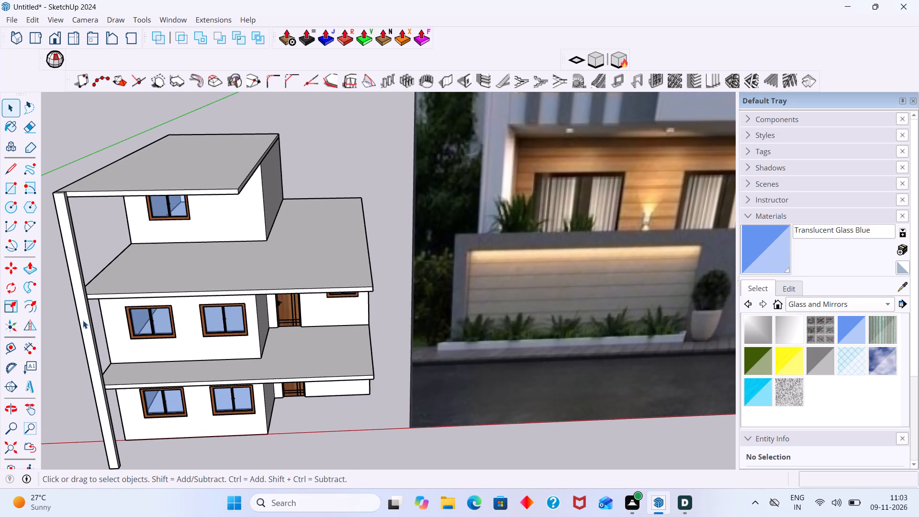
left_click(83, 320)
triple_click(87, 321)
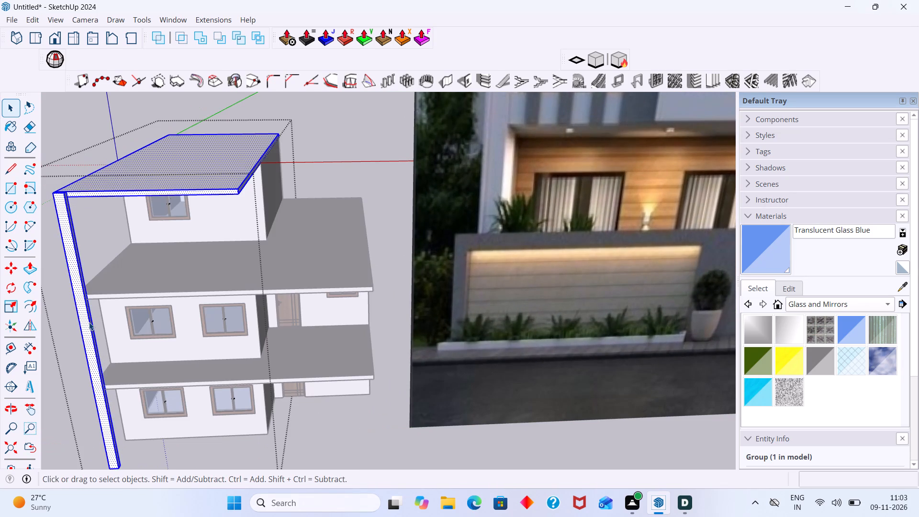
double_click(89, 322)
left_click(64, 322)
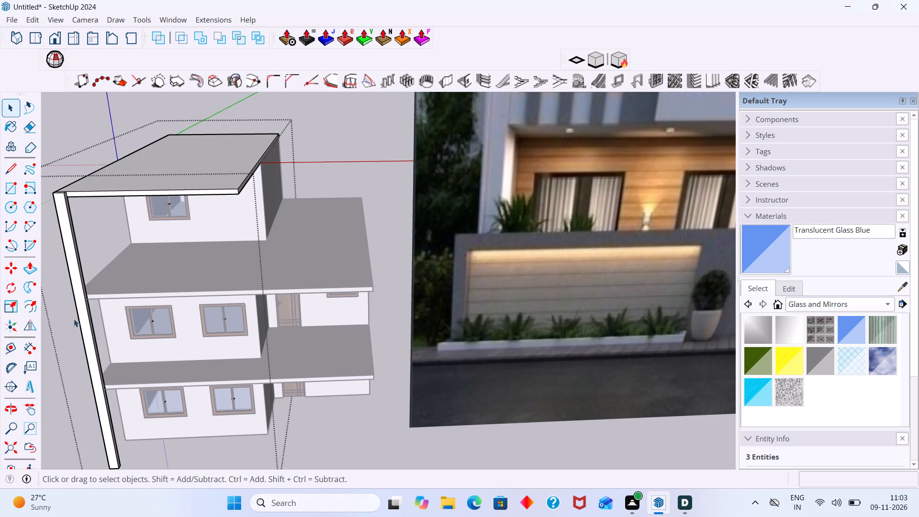
Undo the corner post, its projecting block and the small rectangle on the roof slab's front face, and leave the group.
key("ctrl+z")
key("ctrl+z")
key("ctrl+z")
key("ctrl+z")
key("ctrl+z")
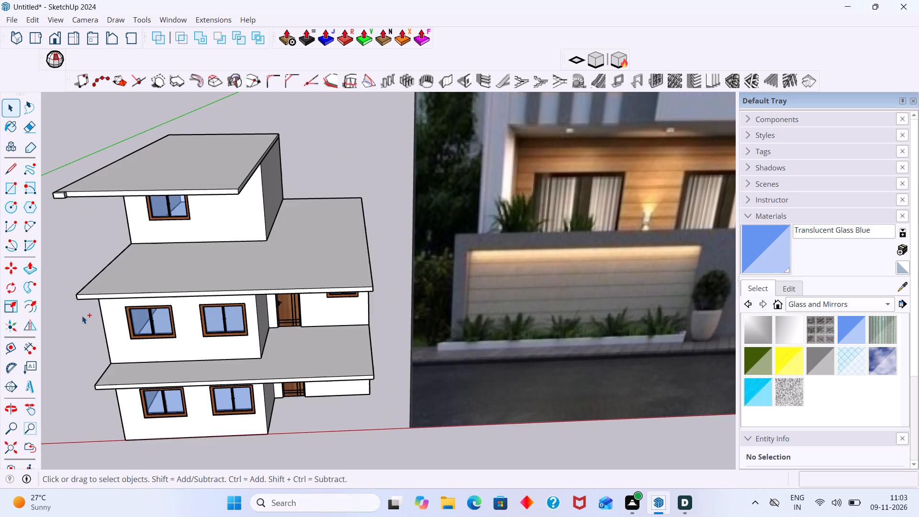
key("ctrl+z")
key("ctrl+z")
key("ctrl+z")
scroll(75, 315, "down", 2)
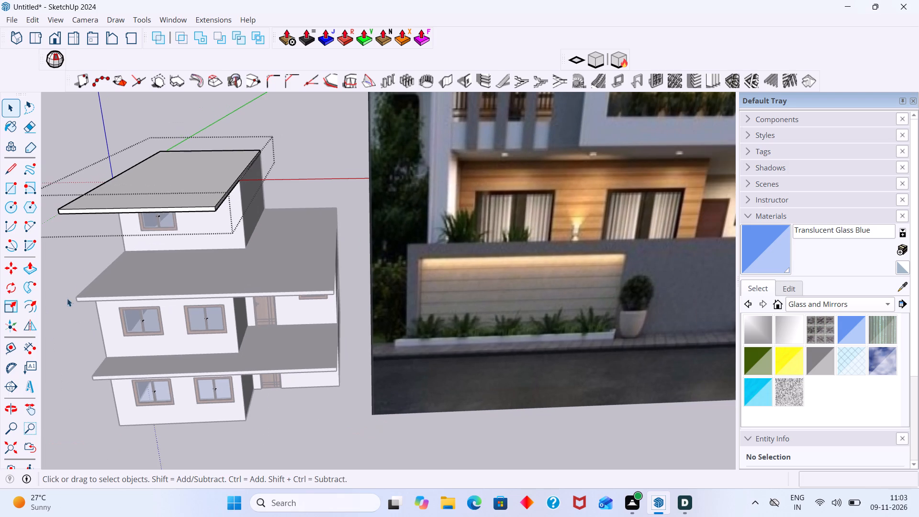
left_click(70, 281)
Compare the whole house model, especially its roof slab and front side, with the front framing in the reference photo.
scroll(89, 284, "down", 5)
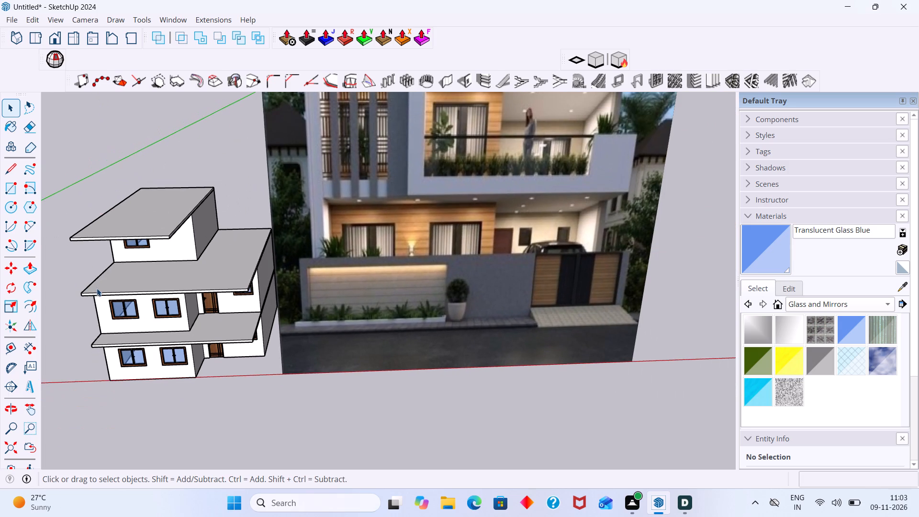
scroll(101, 290, "down", 4)
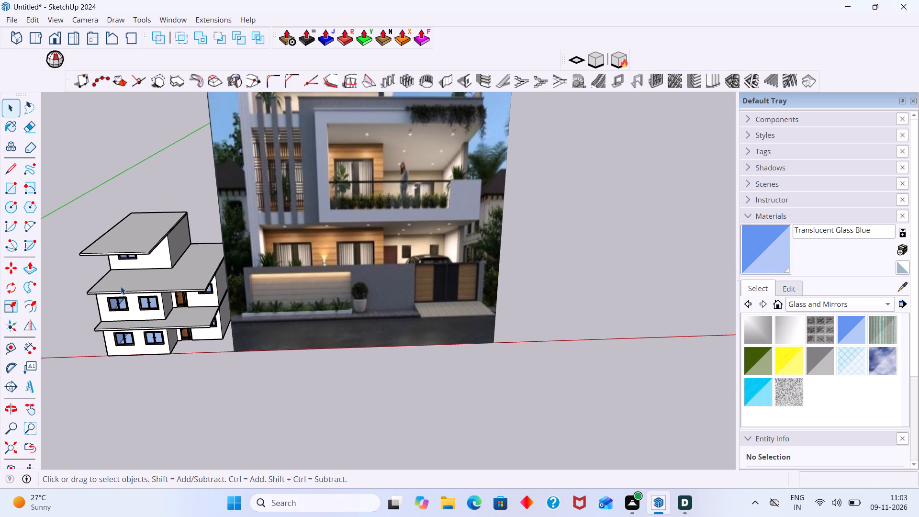
middle_click_drag(106, 313, 141, 398, "shift")
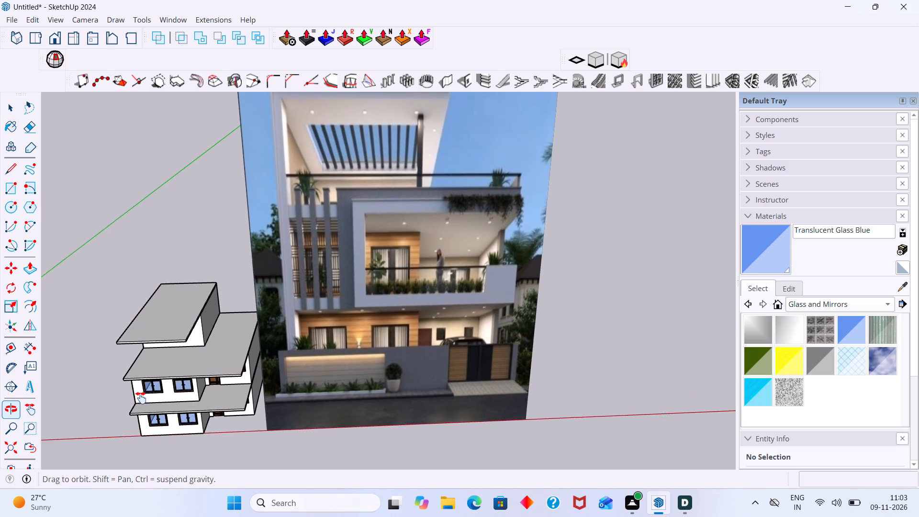
middle_click_drag(141, 398, 144, 402, "shift")
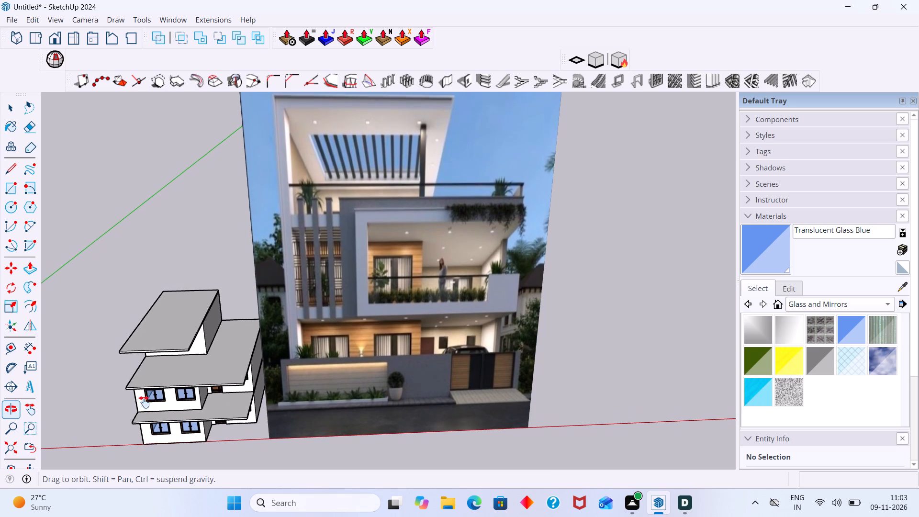
middle_click_drag(144, 402, 145, 399, "shift")
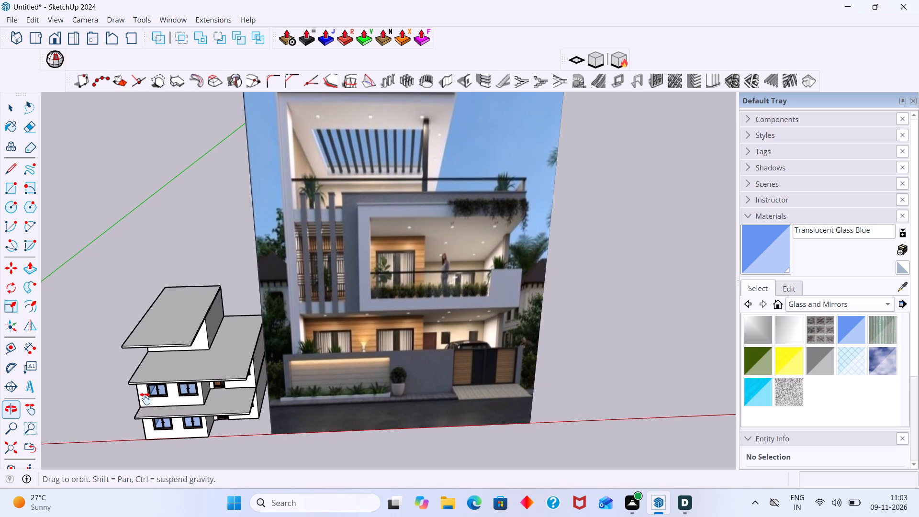
middle_click_drag(145, 399, 132, 399, "shift")
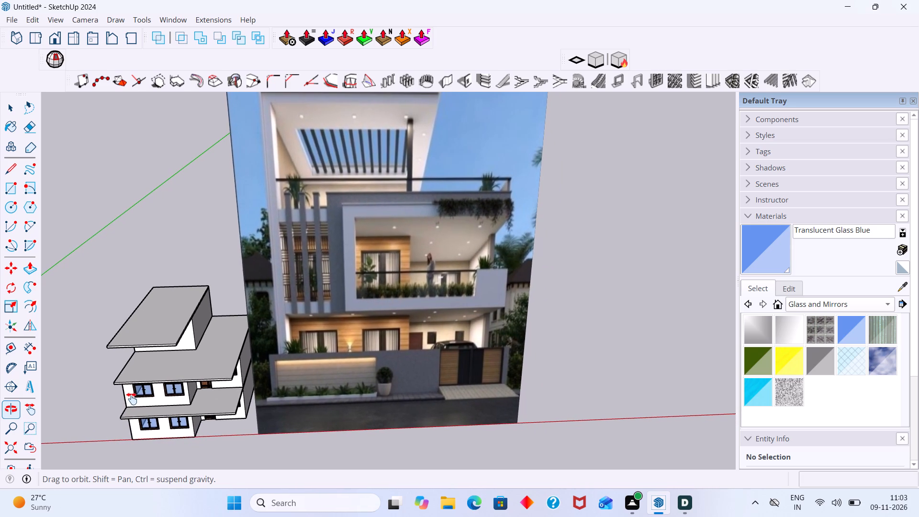
middle_click_drag(132, 399, 132, 404, "shift")
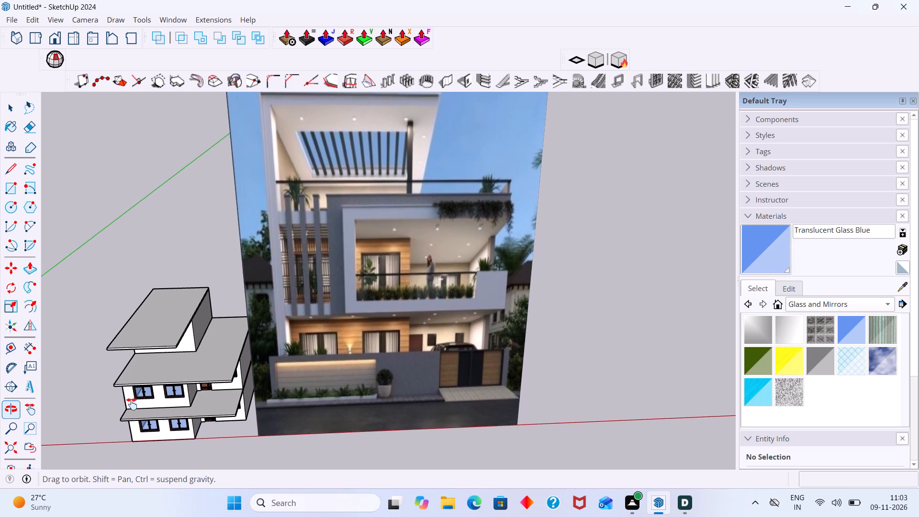
middle_click_drag(132, 404, 132, 408, "shift")
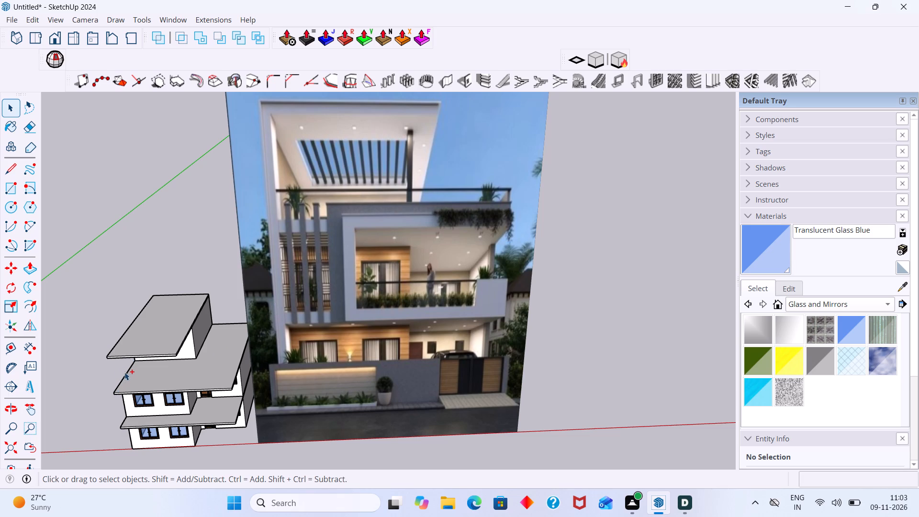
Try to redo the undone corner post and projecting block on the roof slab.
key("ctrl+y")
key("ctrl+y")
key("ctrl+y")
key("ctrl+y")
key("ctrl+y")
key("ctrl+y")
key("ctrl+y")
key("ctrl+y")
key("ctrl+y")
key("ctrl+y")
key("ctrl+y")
Inside the roof slab group, draw a 1' wide, 6" high rectangle at the front face's outer corner on the window side.
scroll(113, 369, "up", 3)
middle_click_drag(112, 369, 125, 330)
scroll(202, 347, "down", 6)
middle_click_drag(168, 359, 198, 313)
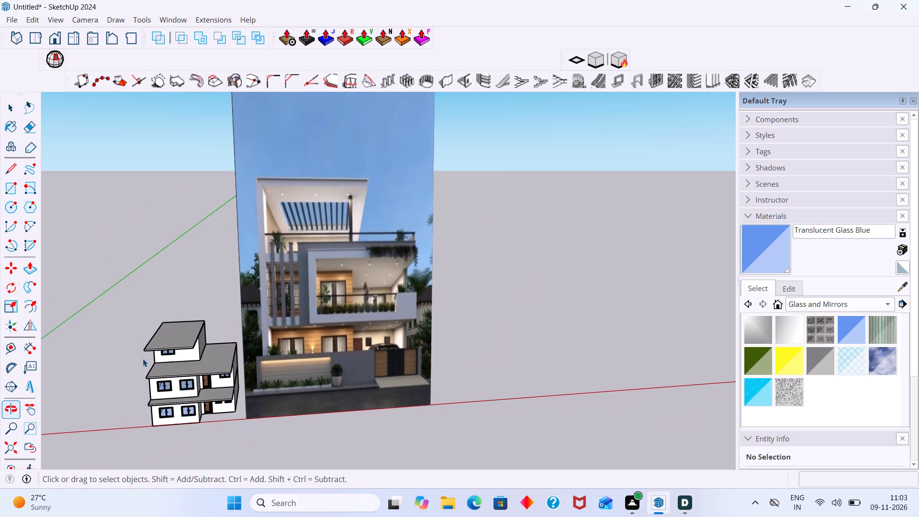
scroll(143, 359, "up", 11)
key("r")
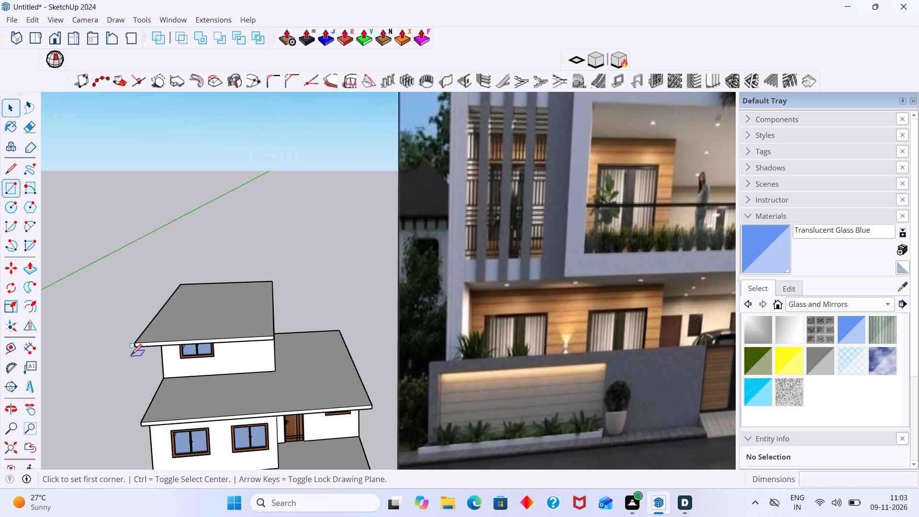
scroll(131, 355, "up", 10)
key("space")
left_click(148, 332)
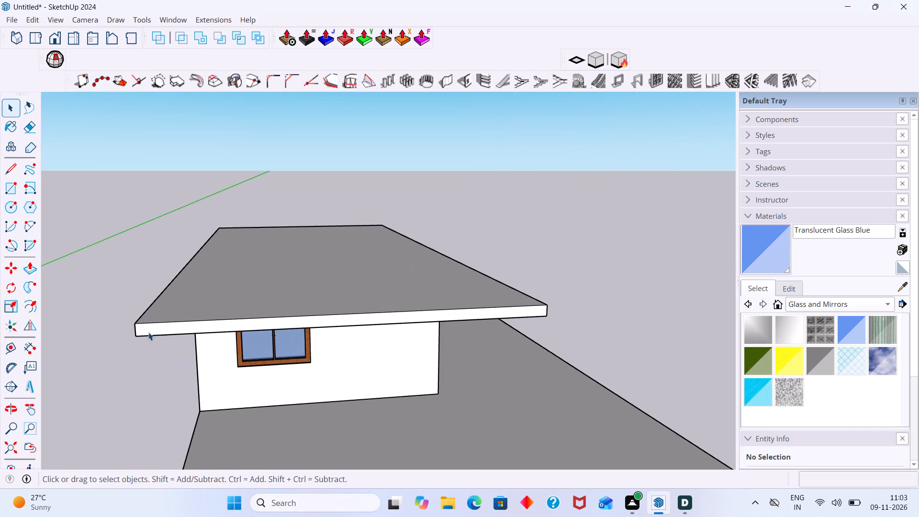
double_click(148, 332)
left_click(152, 331)
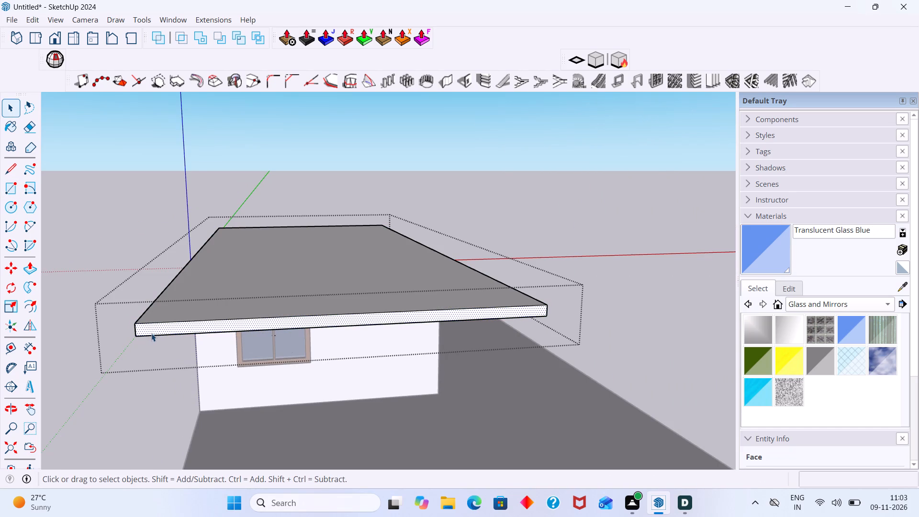
key("r")
left_click(136, 322)
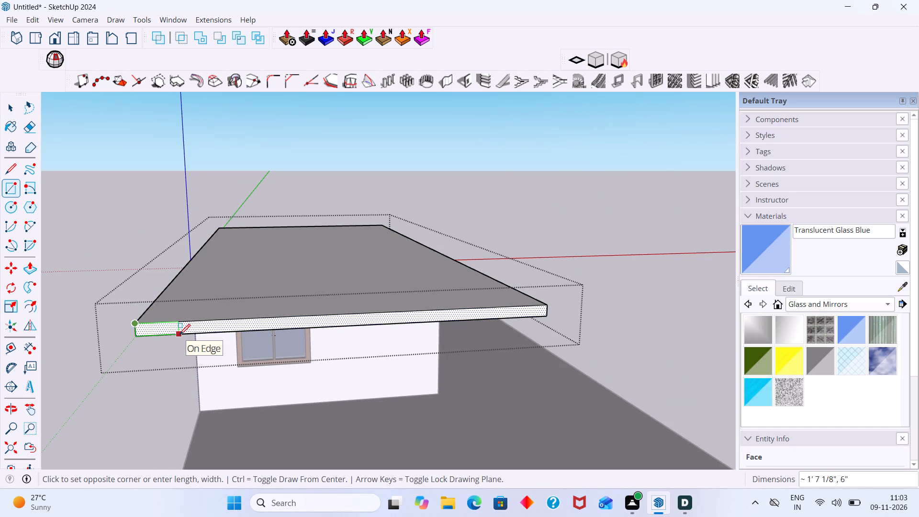
type("1'")
key("Return")
key("space")
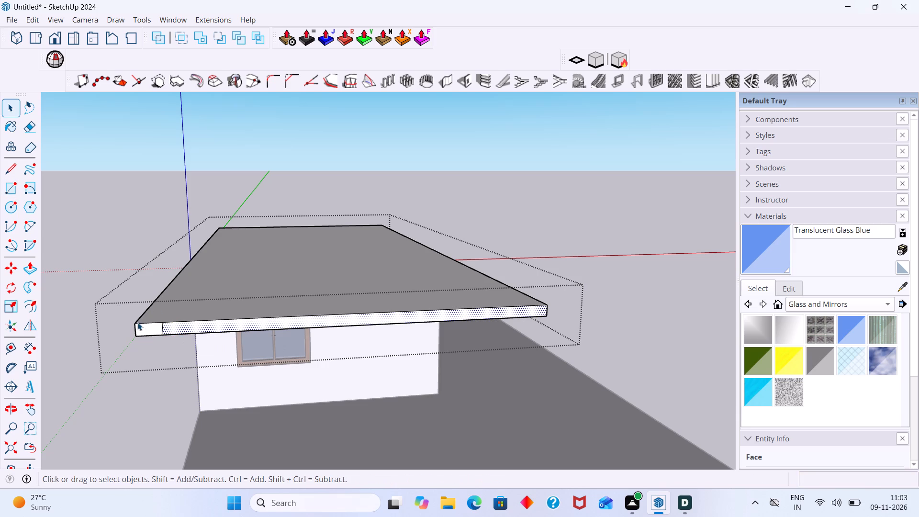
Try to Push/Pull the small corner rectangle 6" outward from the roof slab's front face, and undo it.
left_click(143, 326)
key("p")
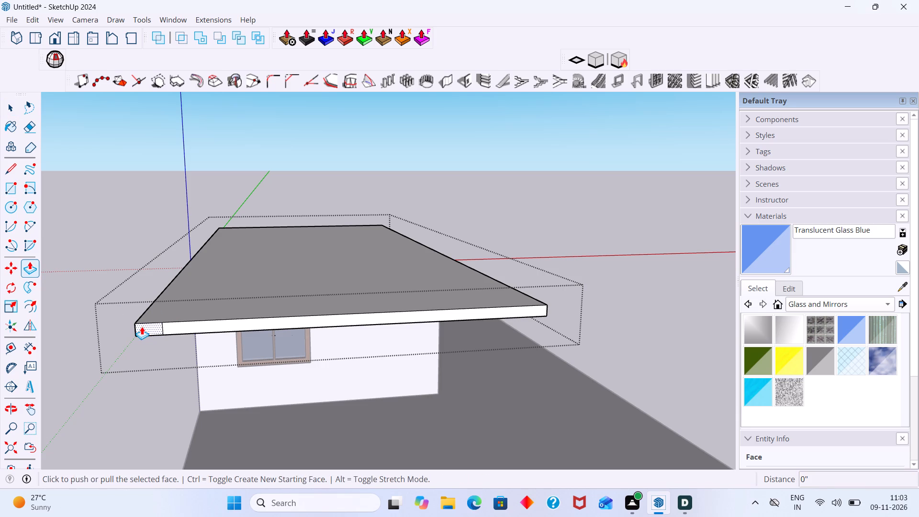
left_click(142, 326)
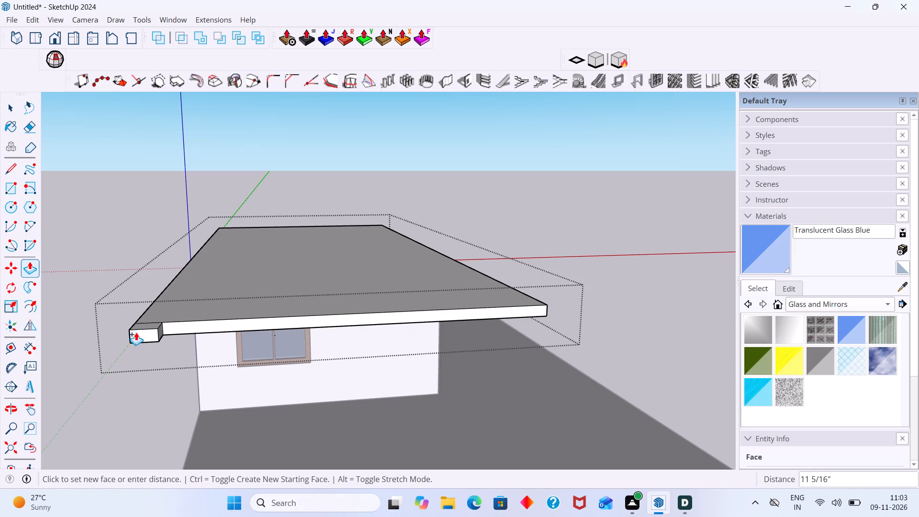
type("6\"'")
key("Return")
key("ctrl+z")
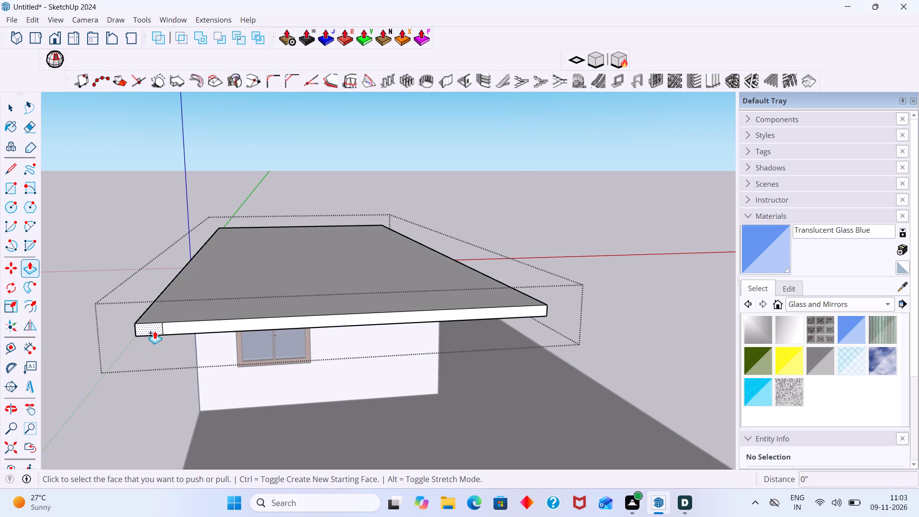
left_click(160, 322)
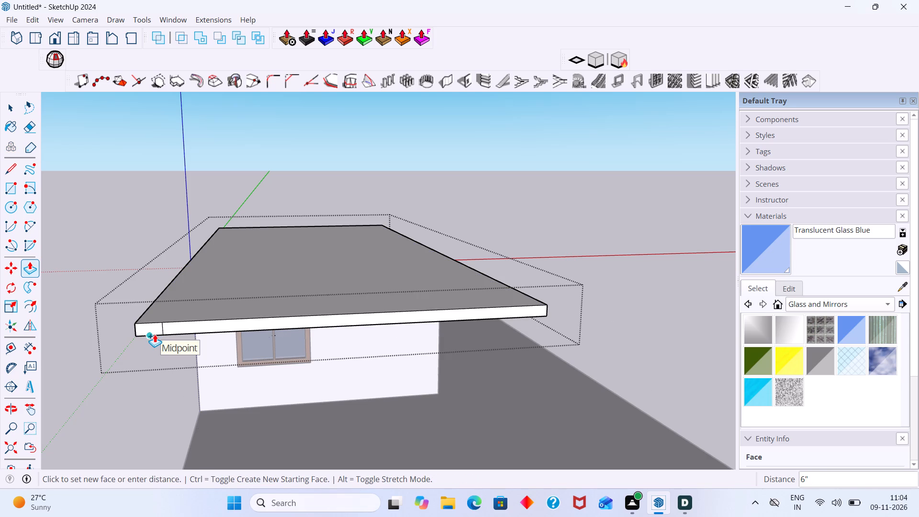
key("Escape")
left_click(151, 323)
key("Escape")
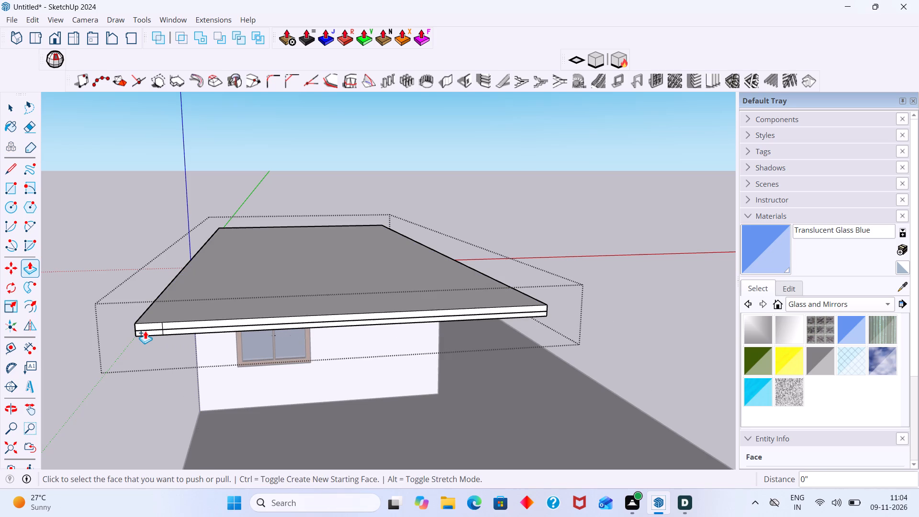
Push/Pull the small corner rectangle 6" outward from the roof slab's front face as a projecting block.
scroll(146, 332, "up", 3)
left_click(147, 332)
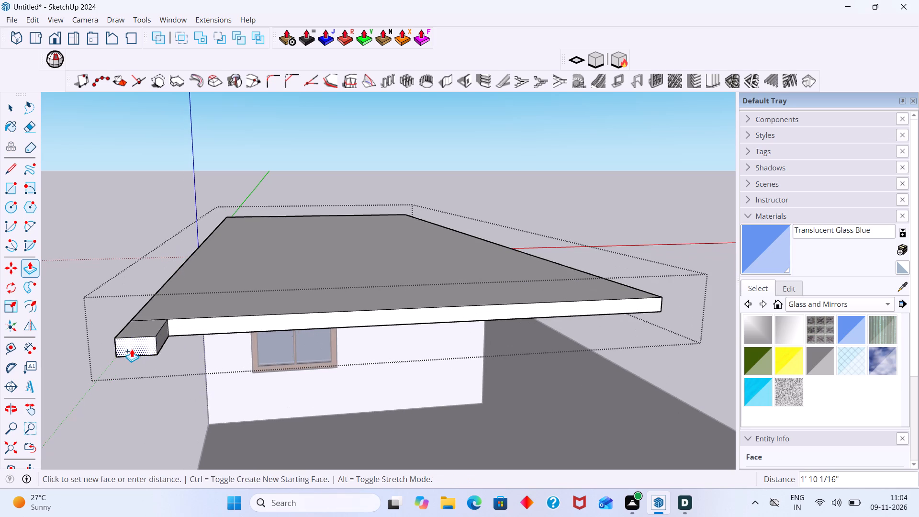
key("6")
key("shift+quotedbl")
key("Return")
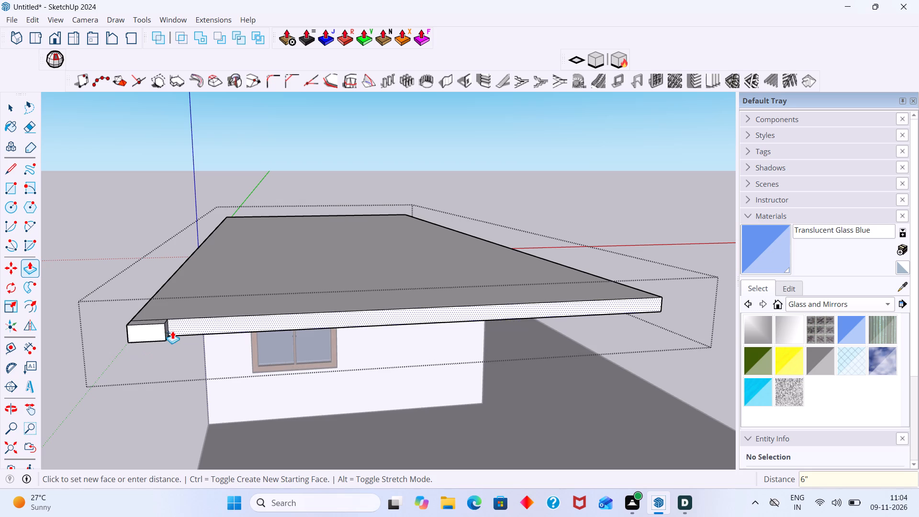
middle_click_drag(163, 338, 138, 407)
scroll(154, 379, "up", 4)
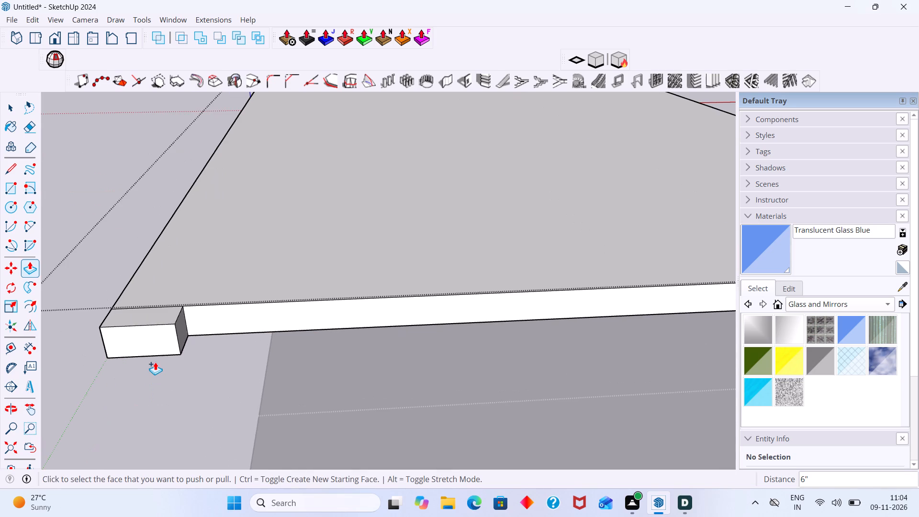
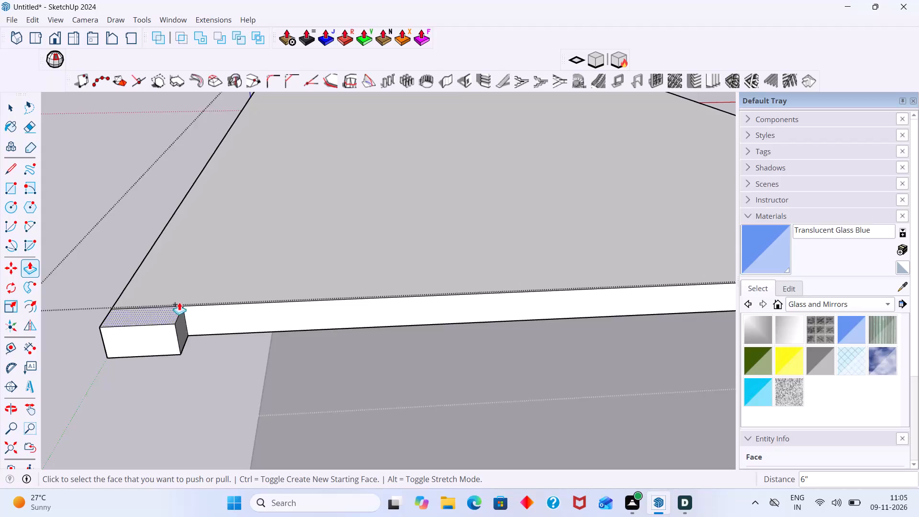
Push/Pull the underside of the roof slab's corner block 31' down to the house's base level as a full-height corner post.
scroll(245, 290, "down", 5)
middle_click_drag(199, 354, 181, 198)
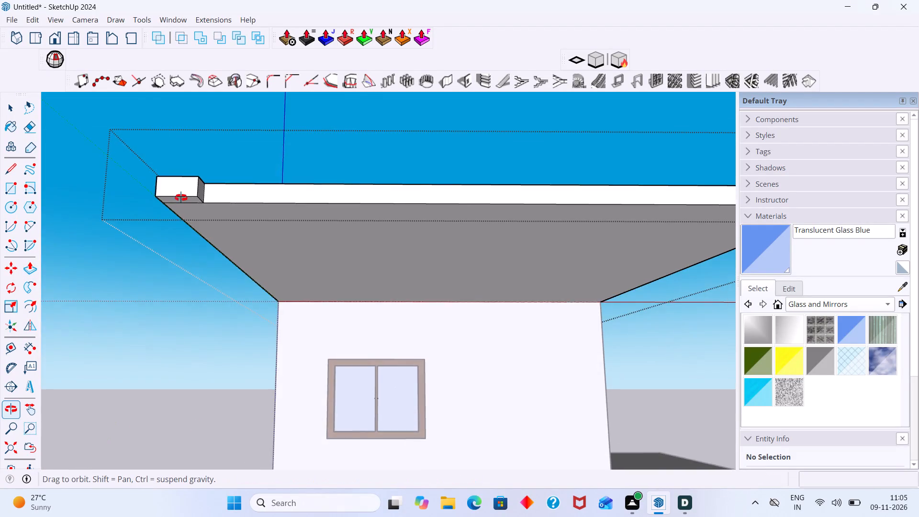
middle_click_drag(181, 198, 186, 181)
scroll(194, 189, "up", 4)
left_click(190, 184)
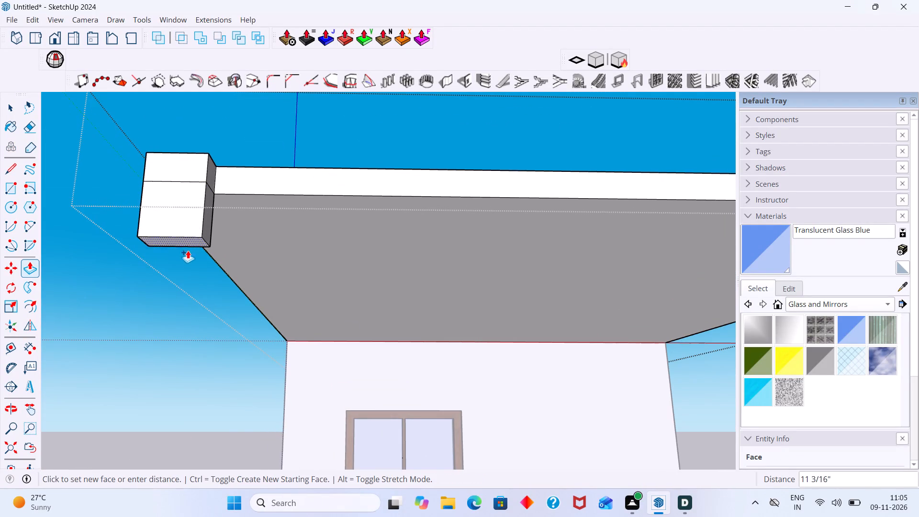
scroll(188, 263, "down", 4)
middle_click_drag(183, 286, 181, 216)
scroll(184, 262, "down", 9)
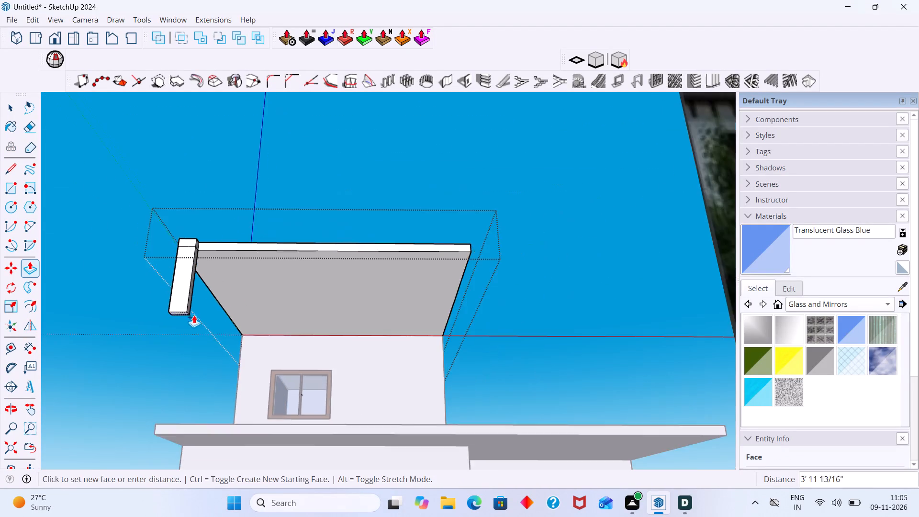
middle_click_drag(194, 313, 186, 199, "shift")
middle_click_drag(164, 316, 63, 362)
scroll(67, 363, "down", 2)
middle_click_drag(76, 368, 99, 176, "shift")
scroll(103, 353, "down", 4)
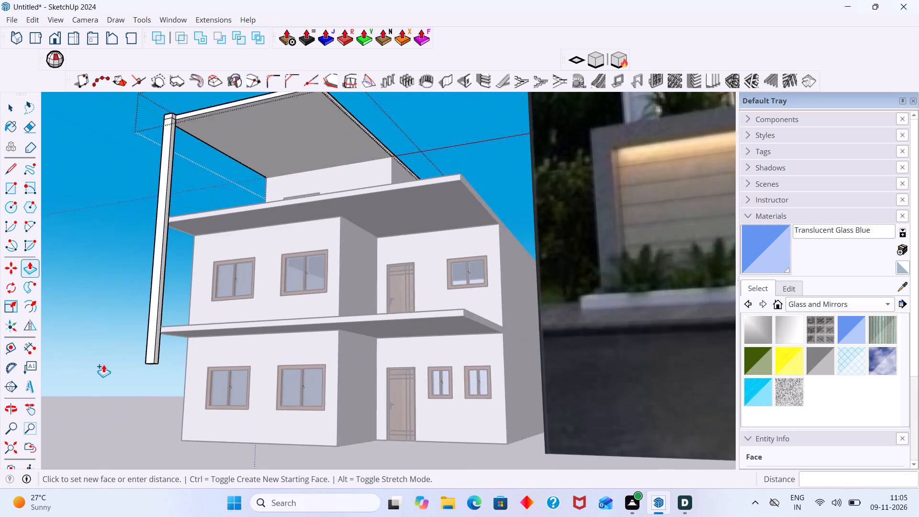
scroll(103, 364, "down", 1)
middle_click_drag(123, 352, 141, 269, "shift")
middle_click_drag(161, 325, 168, 400)
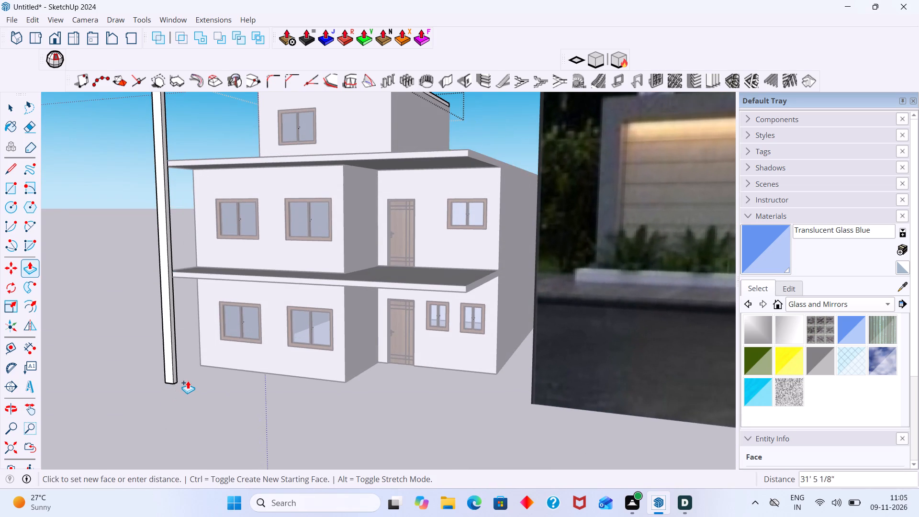
scroll(188, 372, "up", 2)
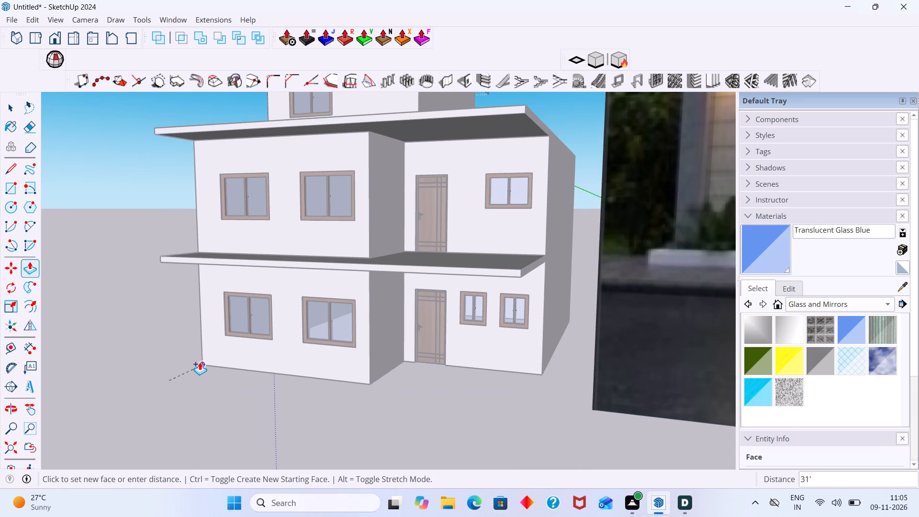
left_click(199, 362)
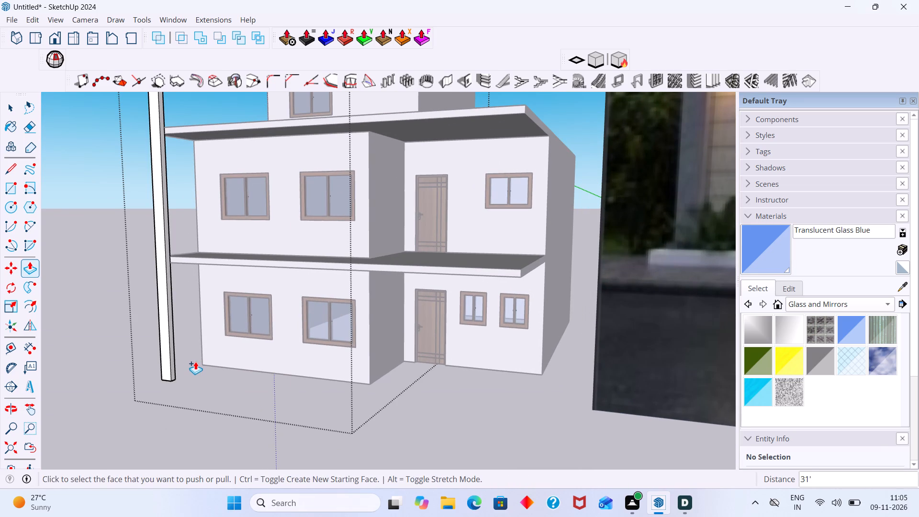
key("space")
scroll(188, 360, "down", 3)
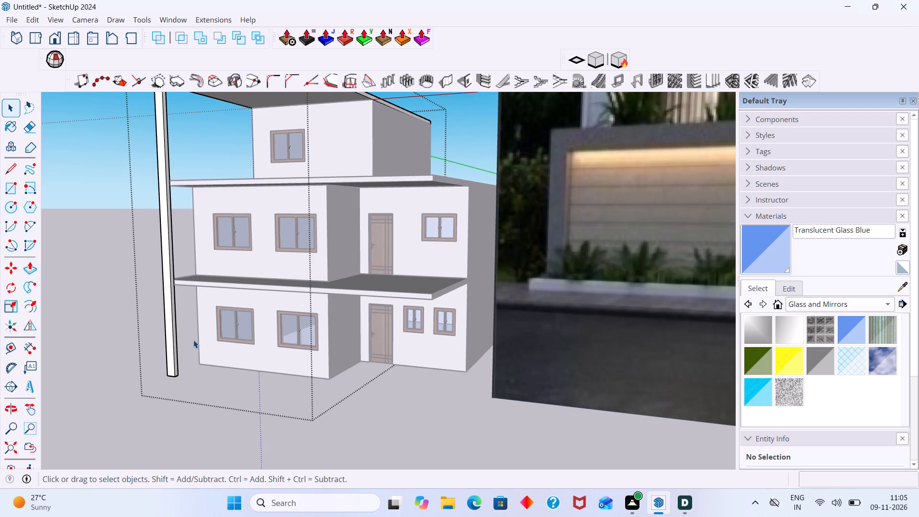
key("space")
scroll(179, 351, "down", 8)
left_click(256, 134)
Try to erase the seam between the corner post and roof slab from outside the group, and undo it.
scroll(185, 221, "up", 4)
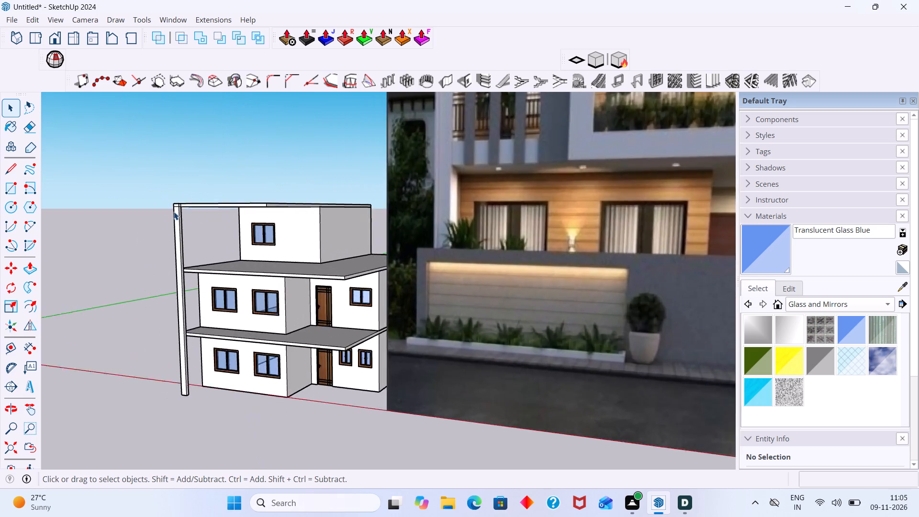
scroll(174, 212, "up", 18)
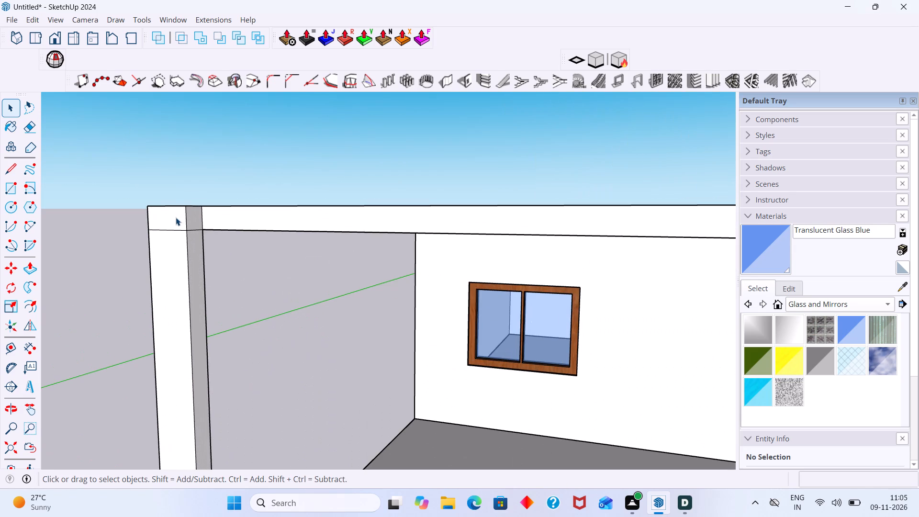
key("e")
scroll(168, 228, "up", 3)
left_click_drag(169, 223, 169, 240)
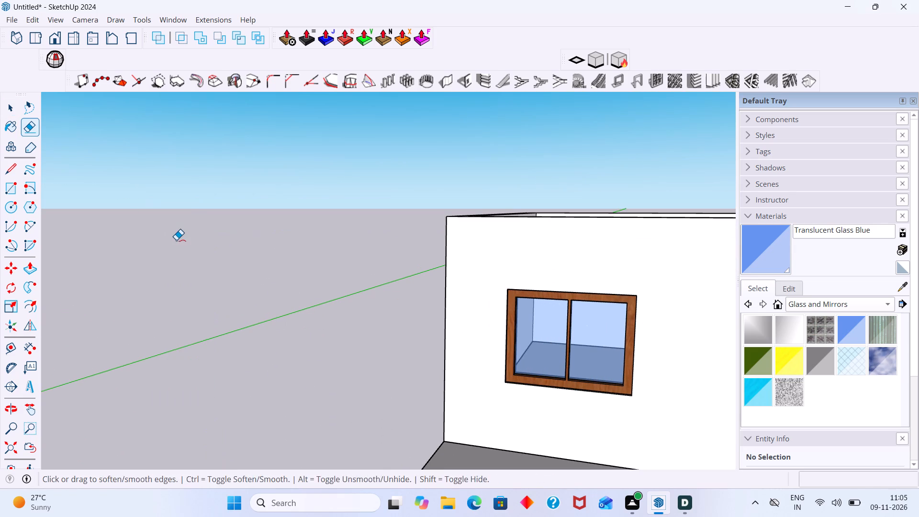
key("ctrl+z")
Inside the roof slab group, erase the seam lines on the post's faces where it meets the slab's edge.
key("space")
left_click(174, 247)
double_click(174, 247)
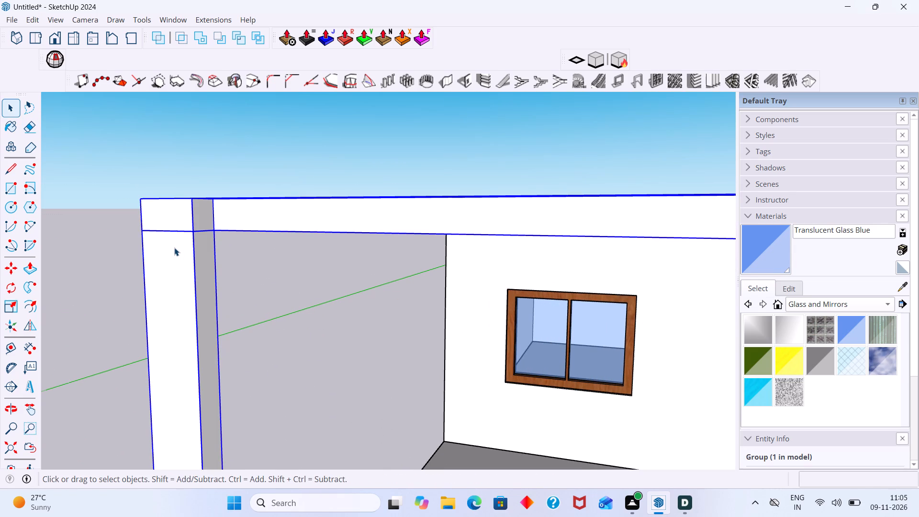
left_click(174, 247)
left_click(174, 247)
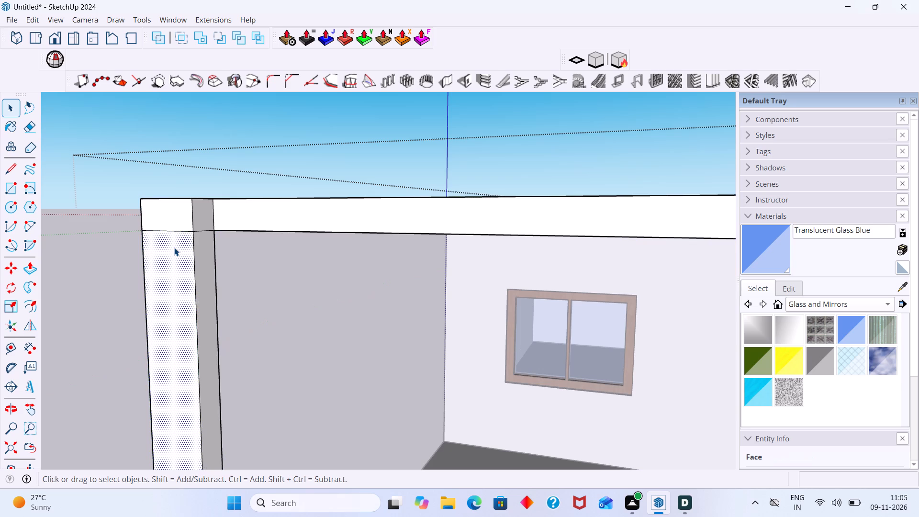
key("e")
left_click_drag(178, 223, 179, 243)
left_click_drag(203, 226, 203, 237)
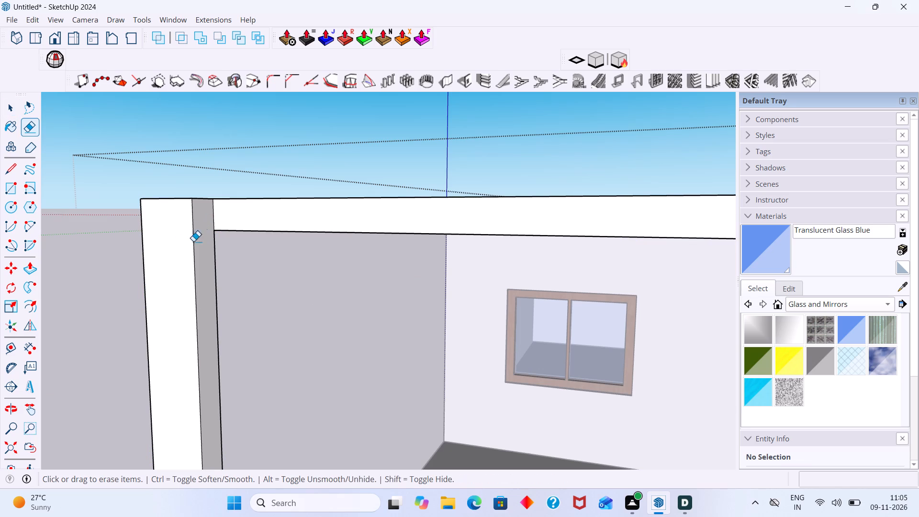
middle_click_drag(181, 254, 457, 241)
scroll(240, 254, "up", 3)
left_click_drag(196, 208, 194, 228)
left_click_drag(189, 198, 171, 193)
scroll(175, 201, "down", 6)
middle_click_drag(192, 225, 292, 225)
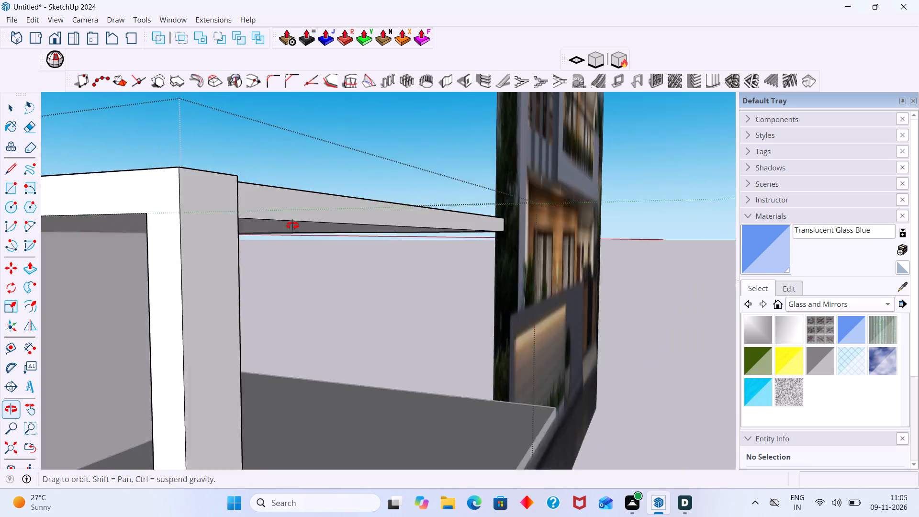
middle_click_drag(292, 225, 560, 216)
scroll(345, 231, "down", 4)
middle_click_drag(336, 248, 99, 251)
scroll(209, 247, "down", 10)
middle_click_drag(291, 309, 225, 311)
key("space")
left_click(278, 184)
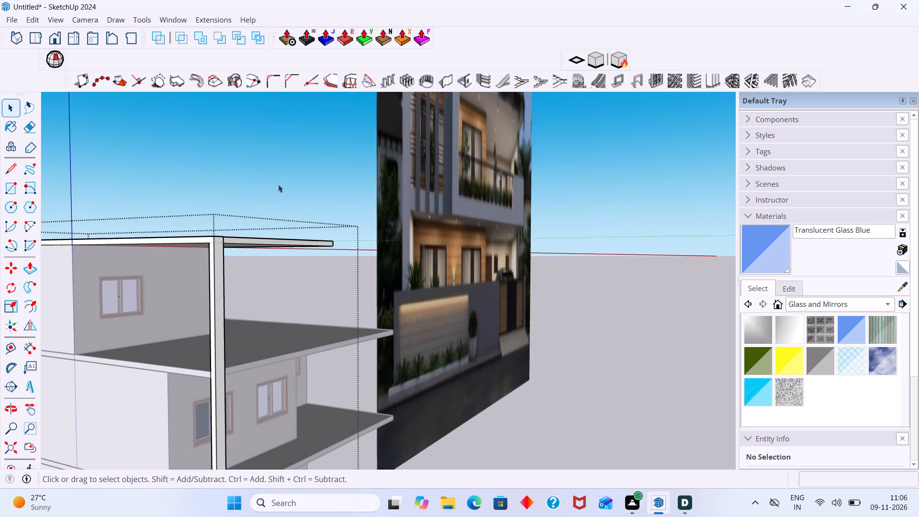
Compare the house and its full-height corner post with the framing in the reference photo.
scroll(274, 235, "down", 5)
middle_click_drag(272, 348, 170, 360)
middle_click_drag(177, 366, 146, 348)
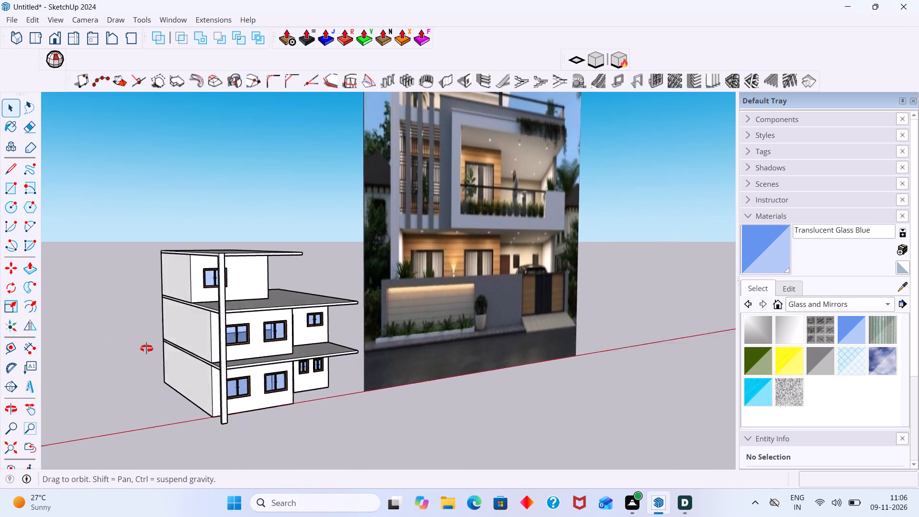
middle_click_drag(146, 348, 95, 323)
scroll(411, 250, "up", 3)
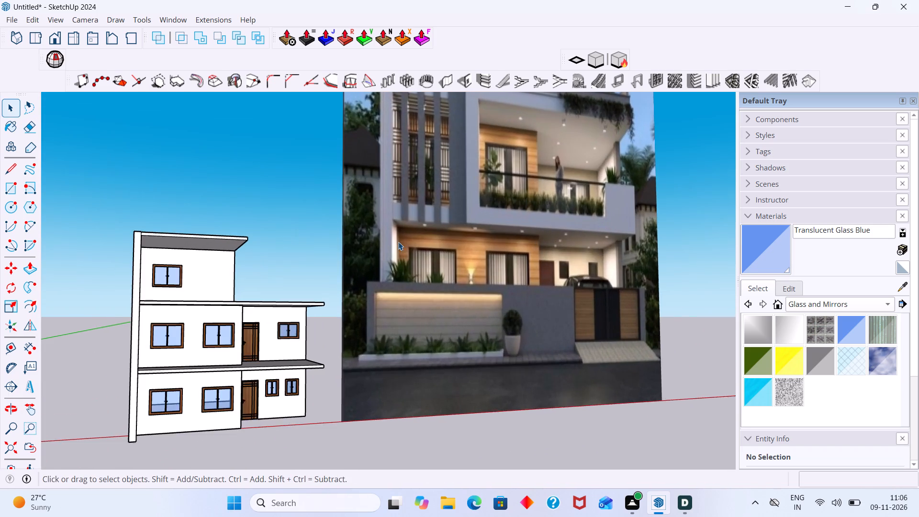
scroll(398, 242, "up", 1)
scroll(396, 239, "down", 6)
scroll(212, 366, "up", 5)
scroll(218, 369, "down", 2)
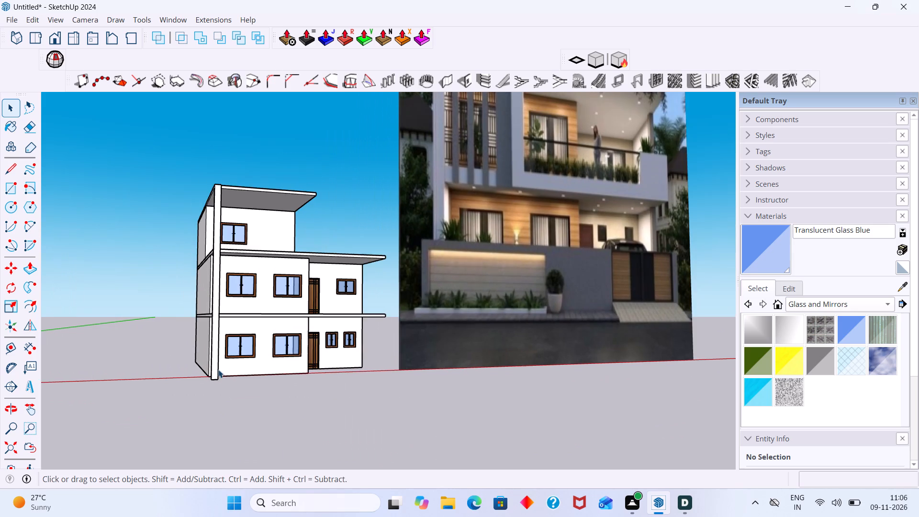
scroll(218, 370, "down", 1)
middle_click_drag(169, 388, 160, 418)
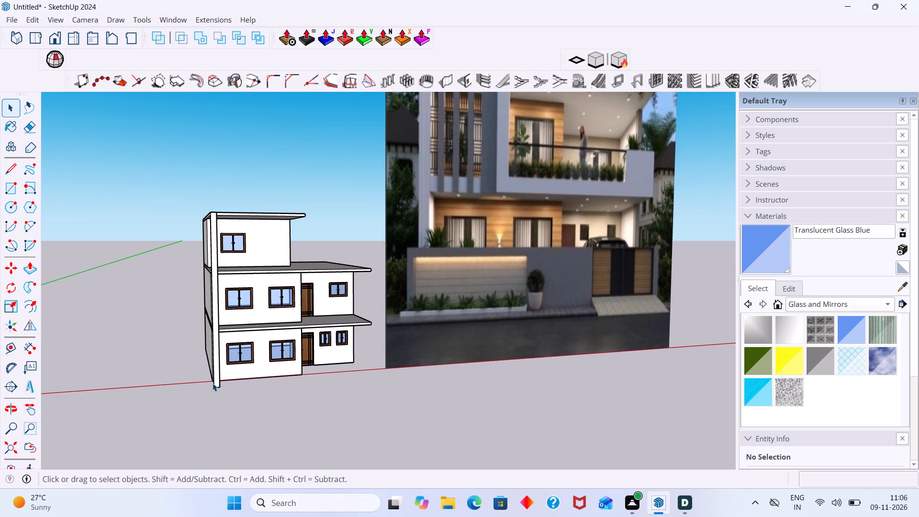
middle_click_drag(213, 389, 134, 415)
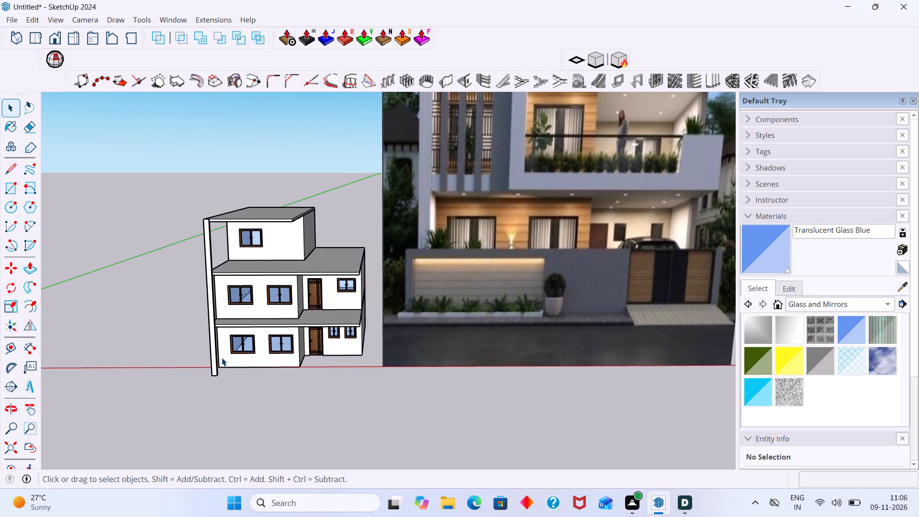
Examine how the corner post meets the floor slab edges and compare that side with the reference photo.
scroll(223, 315, "up", 15)
middle_click_drag(207, 344, 123, 338)
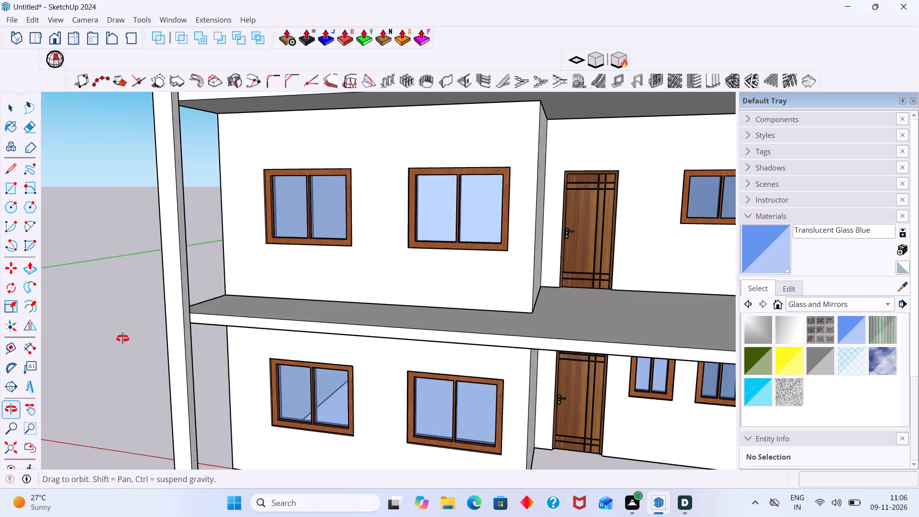
middle_click_drag(123, 338, 0, 358)
scroll(147, 301, "up", 1)
middle_click_drag(147, 301, 537, 292)
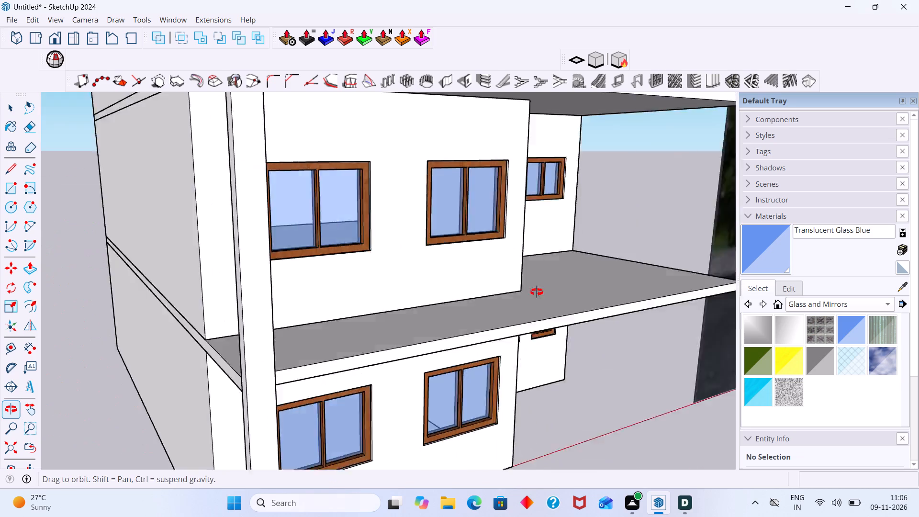
middle_click_drag(537, 292, 702, 274)
scroll(551, 345, "up", 4)
scroll(540, 348, "down", 8)
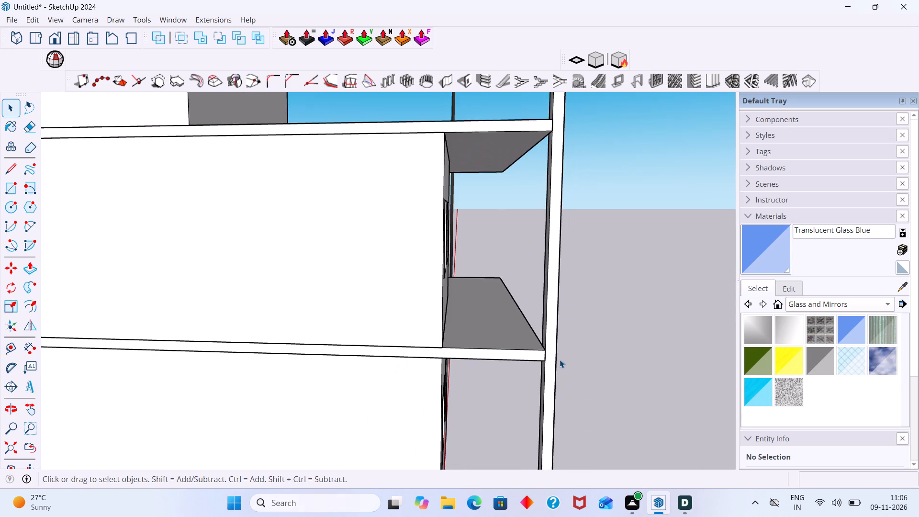
middle_click_drag(530, 359, 307, 367)
scroll(308, 370, "down", 3)
middle_click_drag(317, 376, 269, 319, "shift")
scroll(222, 334, "up", 1)
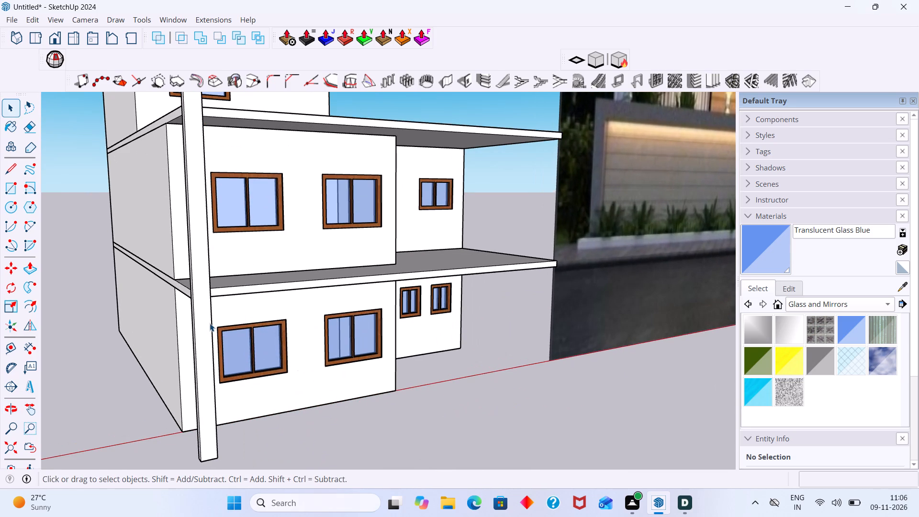
scroll(210, 294, "up", 2)
middle_click_drag(214, 298, 87, 345)
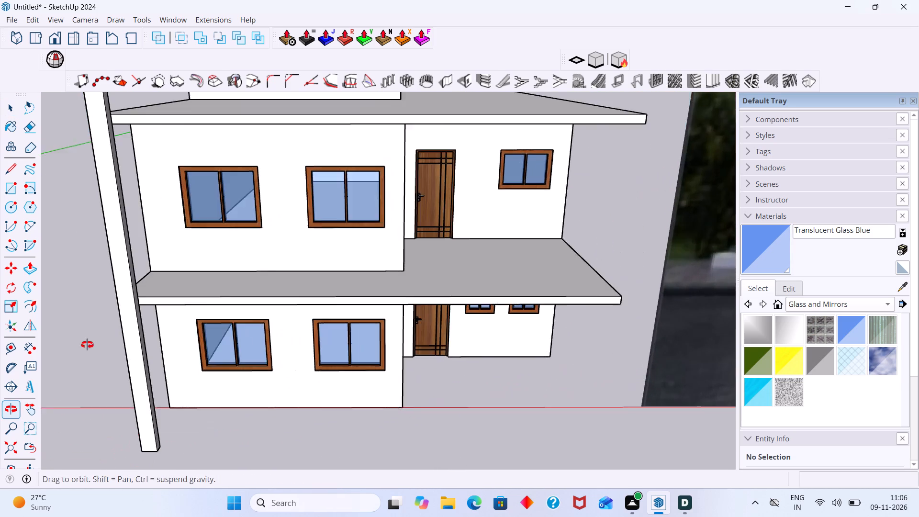
middle_click_drag(87, 345, 76, 346)
scroll(127, 313, "up", 14)
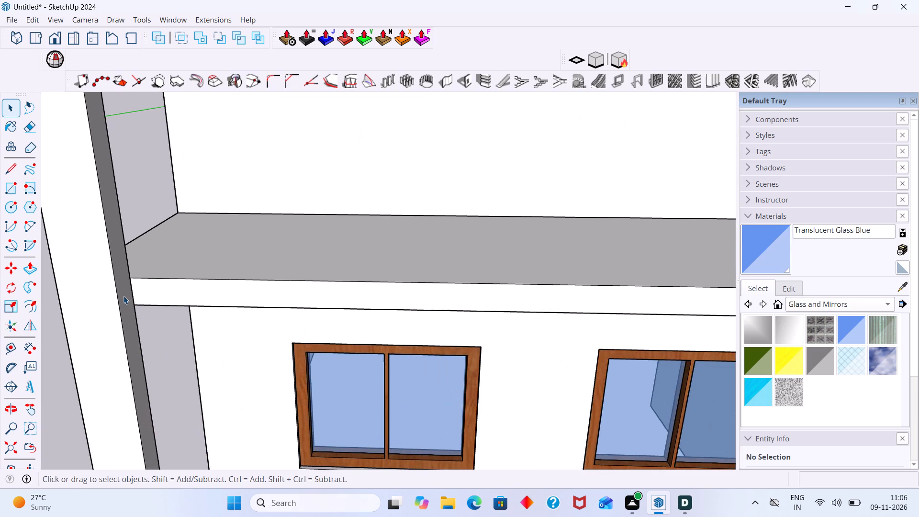
scroll(123, 296, "up", 5)
middle_click_drag(122, 301, 76, 308)
scroll(89, 303, "down", 13)
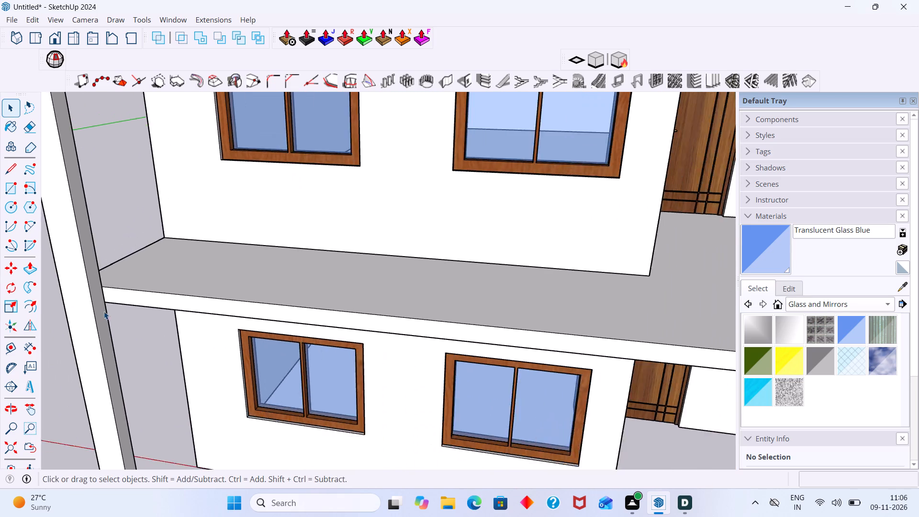
scroll(104, 311, "down", 20)
scroll(104, 311, "down", 4)
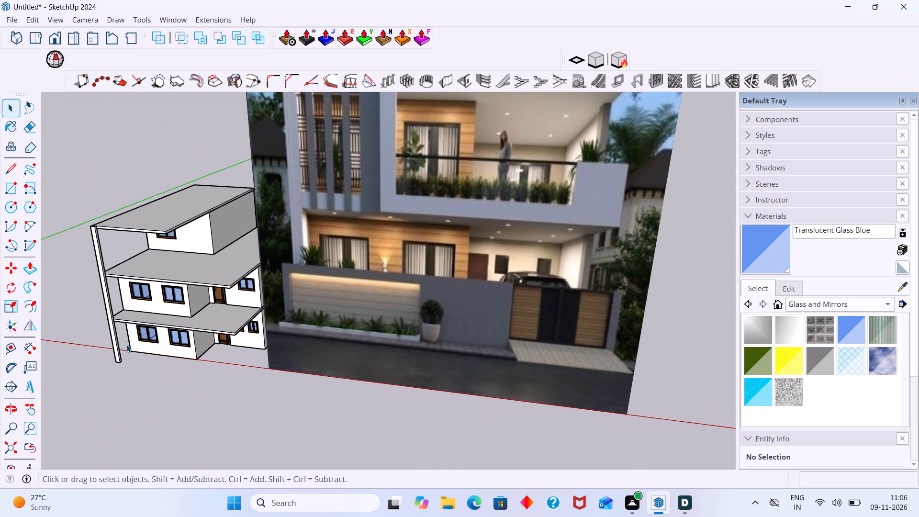
scroll(112, 335, "up", 13)
scroll(118, 310, "down", 3)
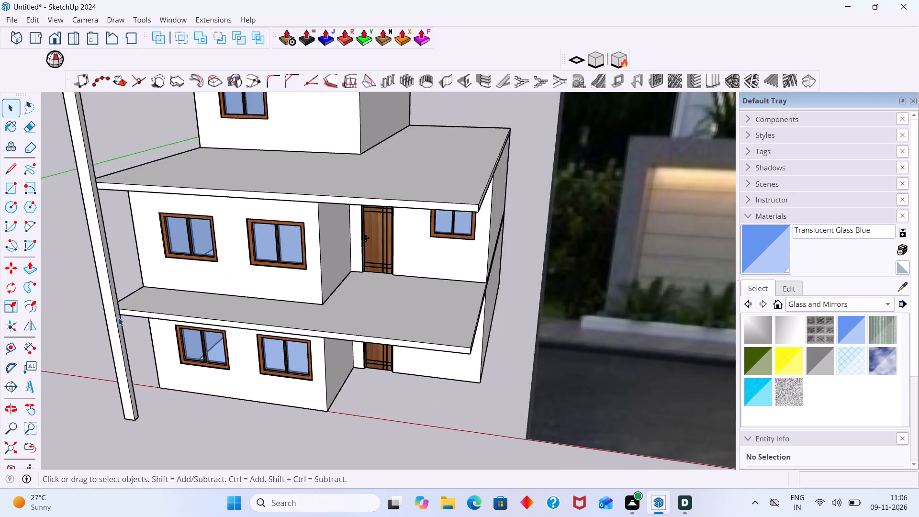
scroll(118, 317, "down", 14)
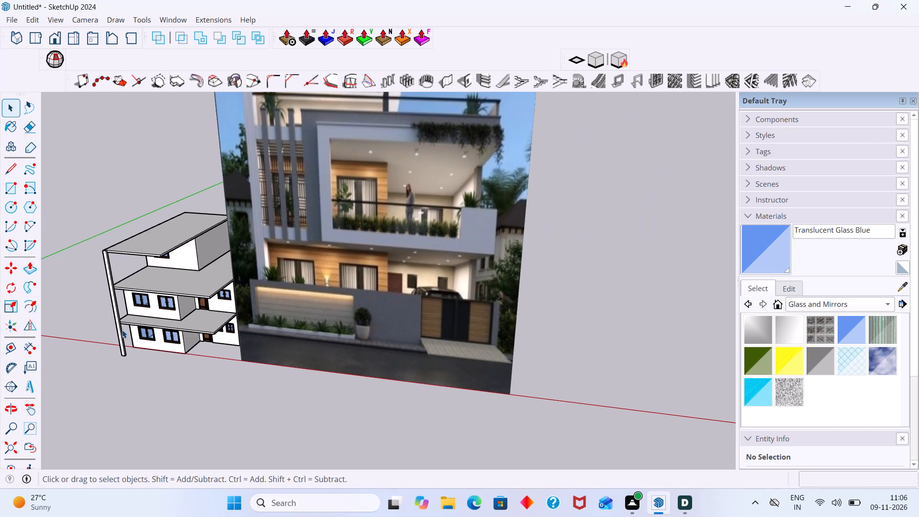
Inside the roof slab group, draw a 6" by 6" square on the corner post's inner face, level with the first-floor slab's edge.
scroll(125, 323, "up", 10)
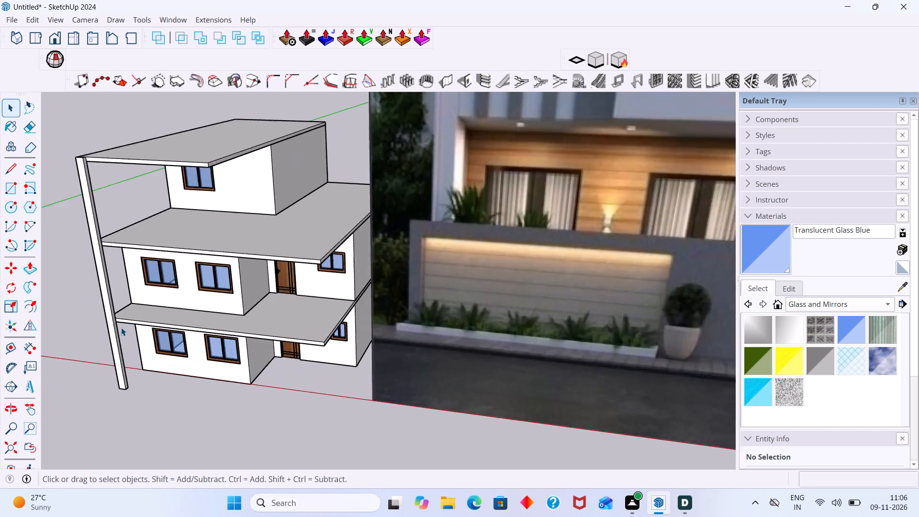
scroll(121, 327, "up", 14)
middle_click_drag(106, 314, 42, 319)
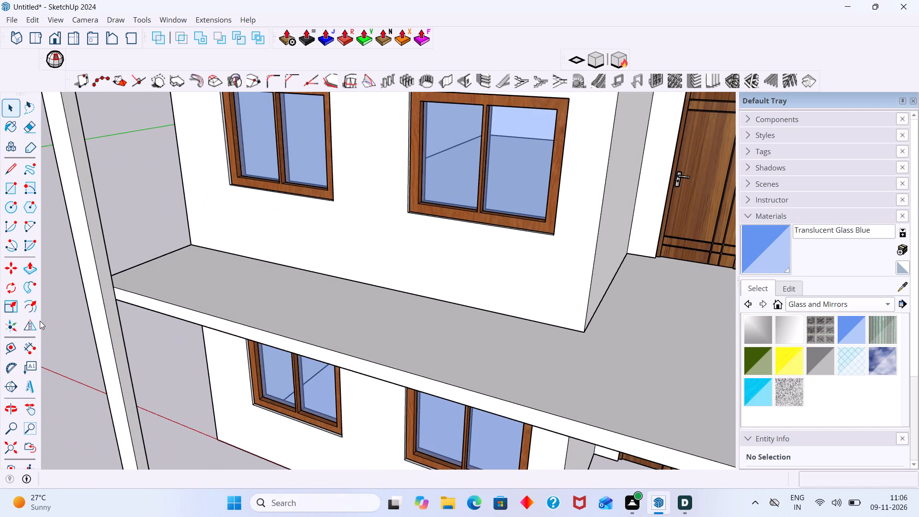
left_click(111, 301)
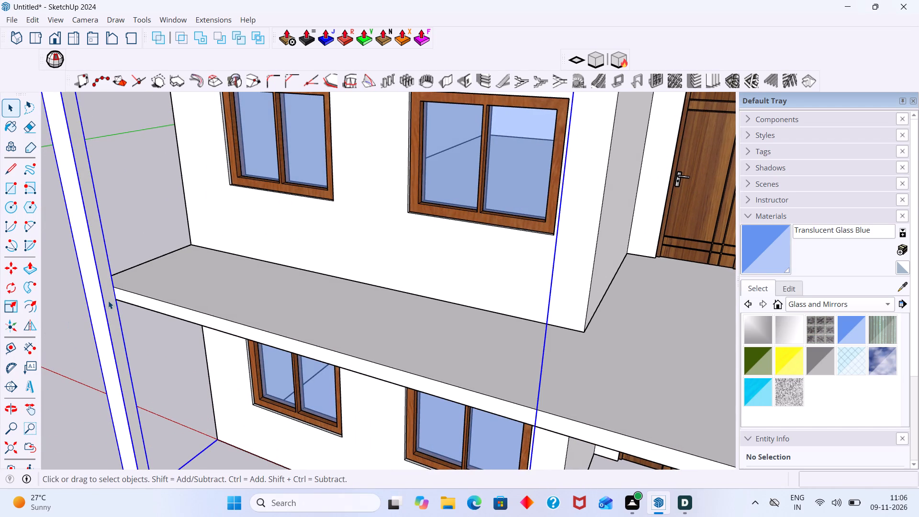
double_click(108, 301)
left_click(108, 302)
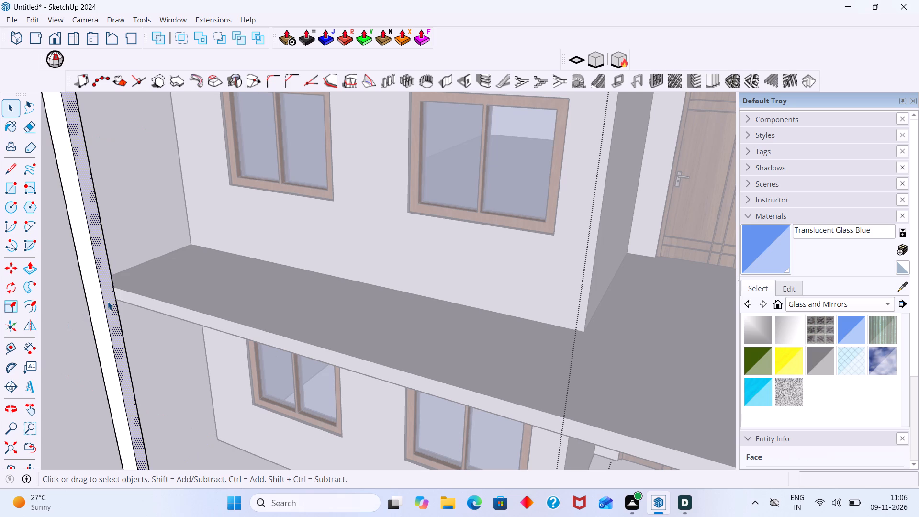
key("r")
scroll(119, 291, "up", 6)
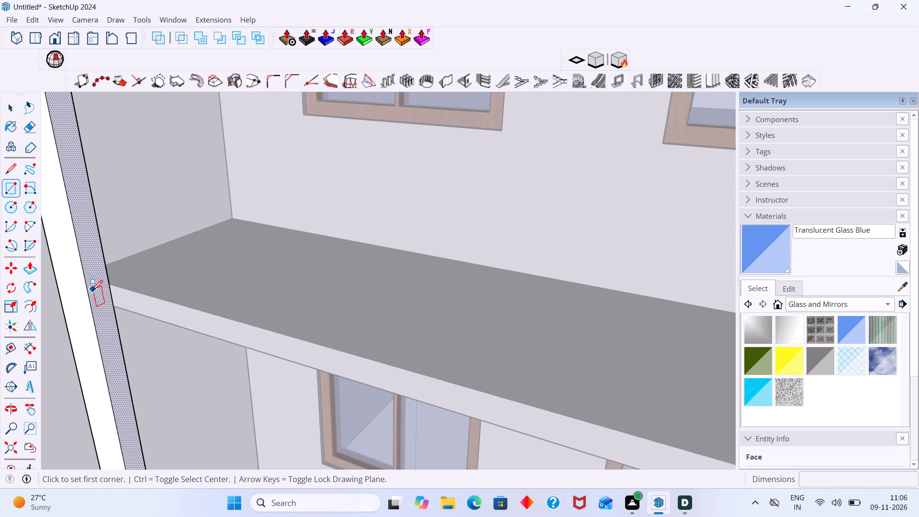
scroll(108, 287, "up", 6)
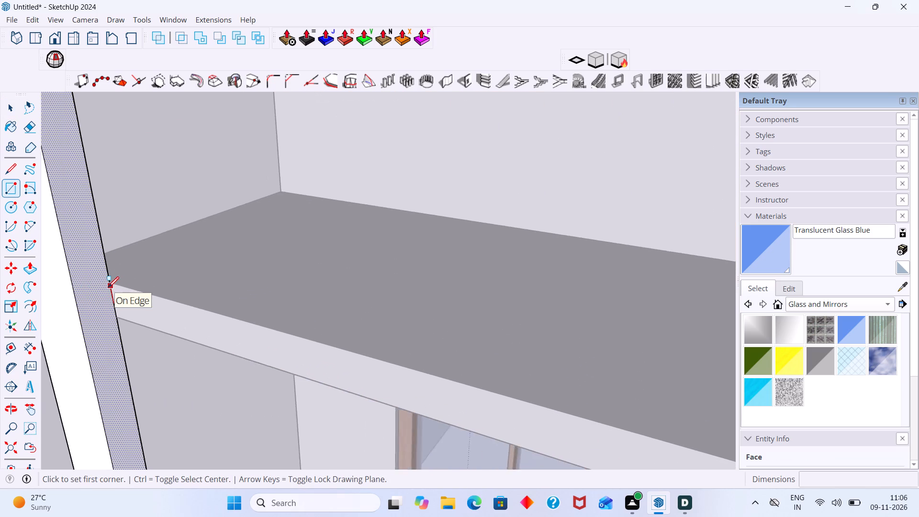
scroll(108, 287, "up", 1)
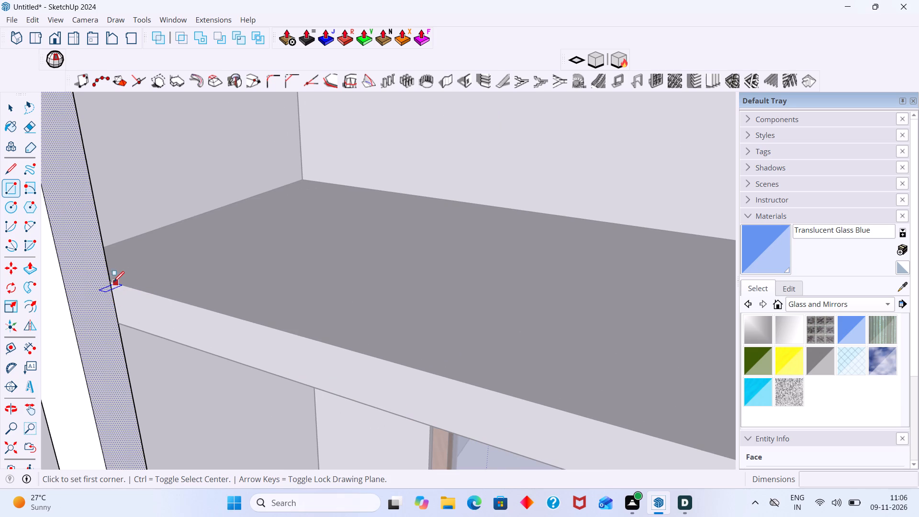
left_click(113, 283)
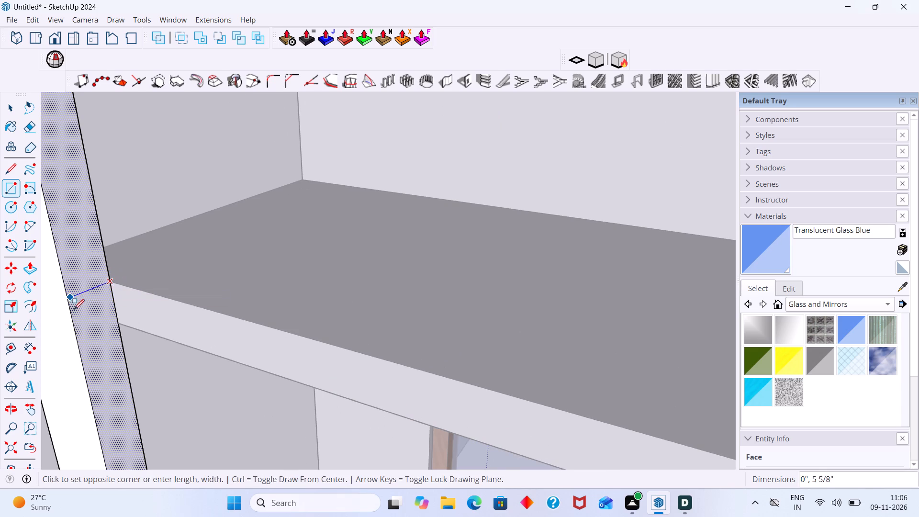
left_click(78, 341)
key("space")
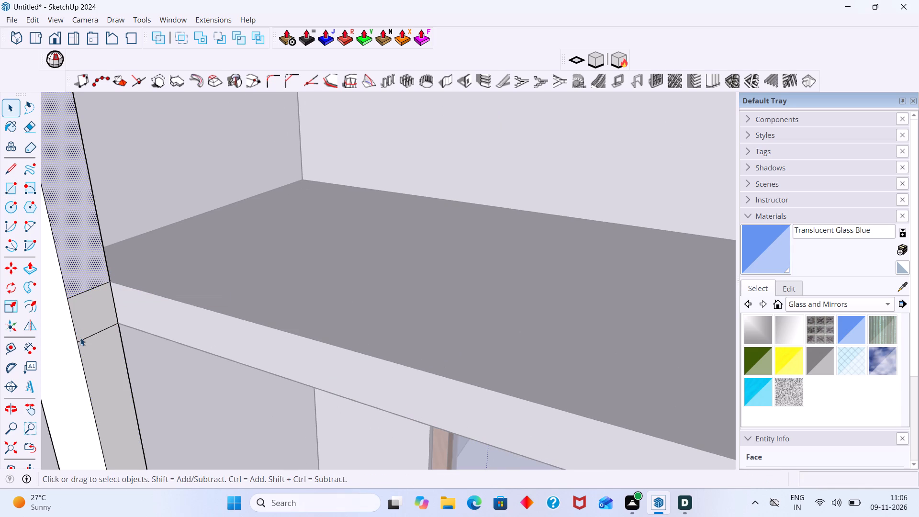
Push/Pull the square along the first-floor slab's front edge to its far corner, about 28' 10", and exit the group.
left_click(83, 333)
key("p")
left_click(83, 332)
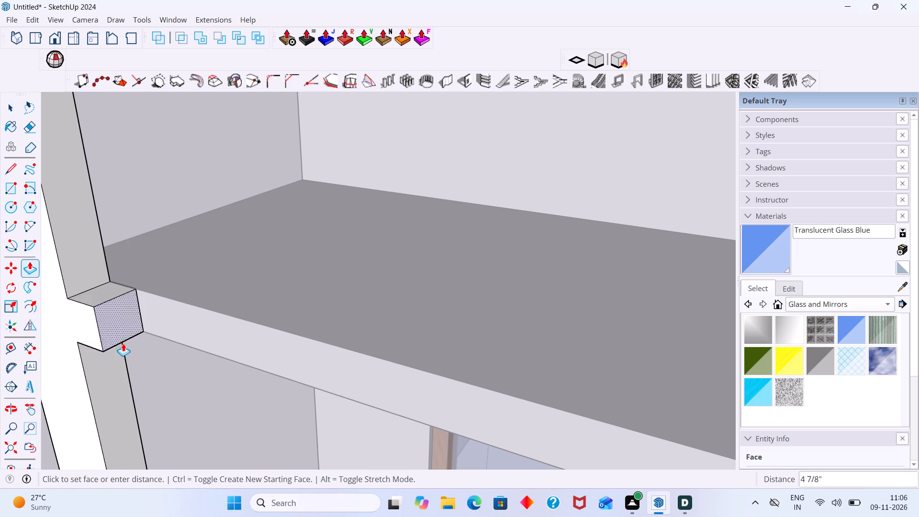
scroll(135, 352, "down", 12)
scroll(192, 393, "down", 8)
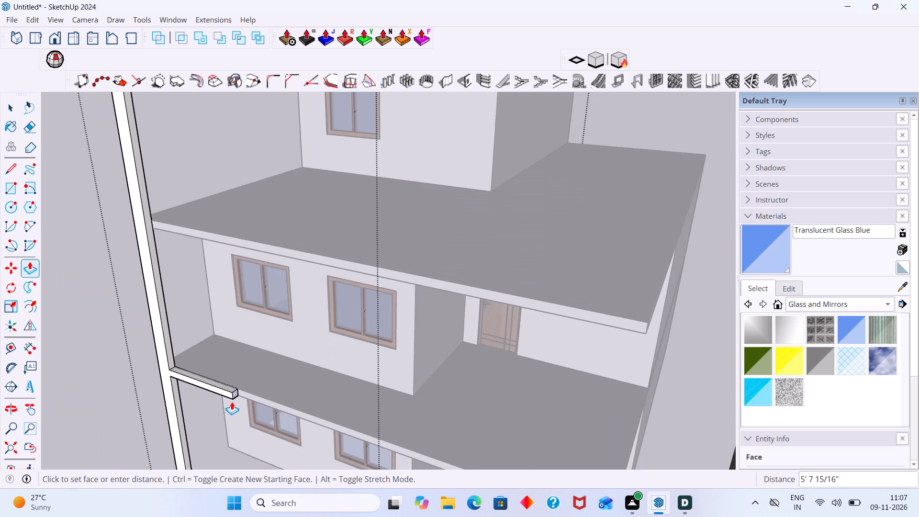
middle_click_drag(232, 402, 185, 348)
scroll(187, 351, "down", 16)
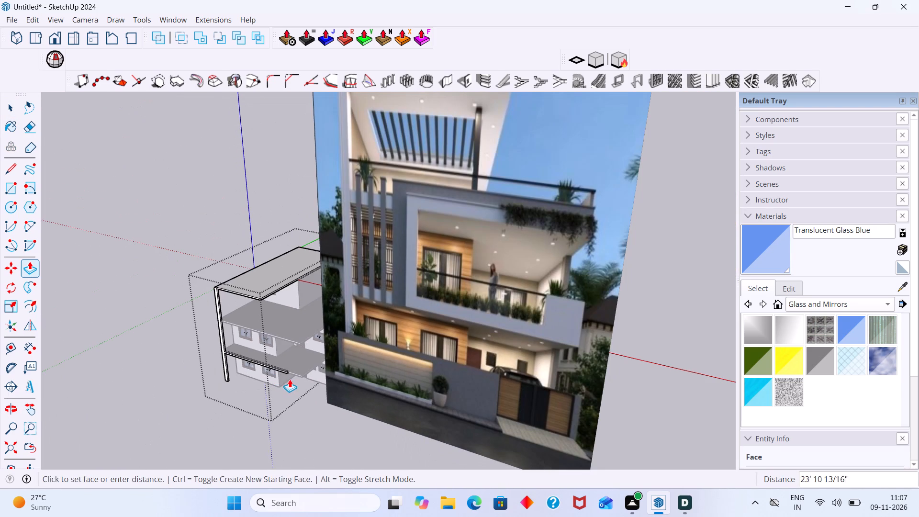
scroll(302, 385, "up", 3)
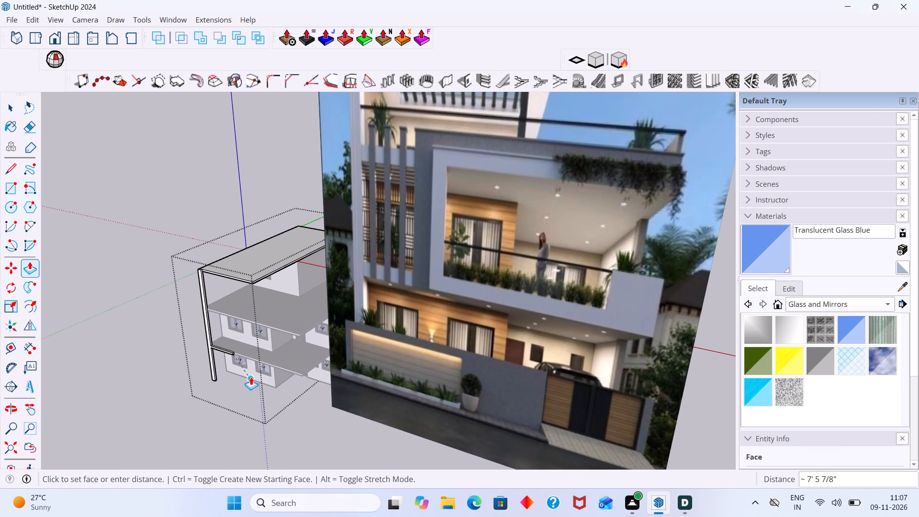
scroll(250, 377, "up", 2)
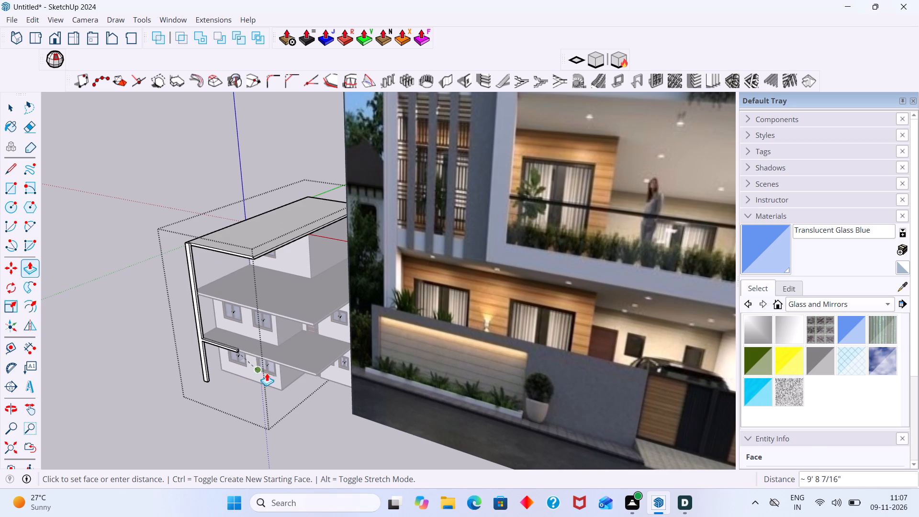
scroll(295, 371, "down", 3)
scroll(298, 373, "up", 3)
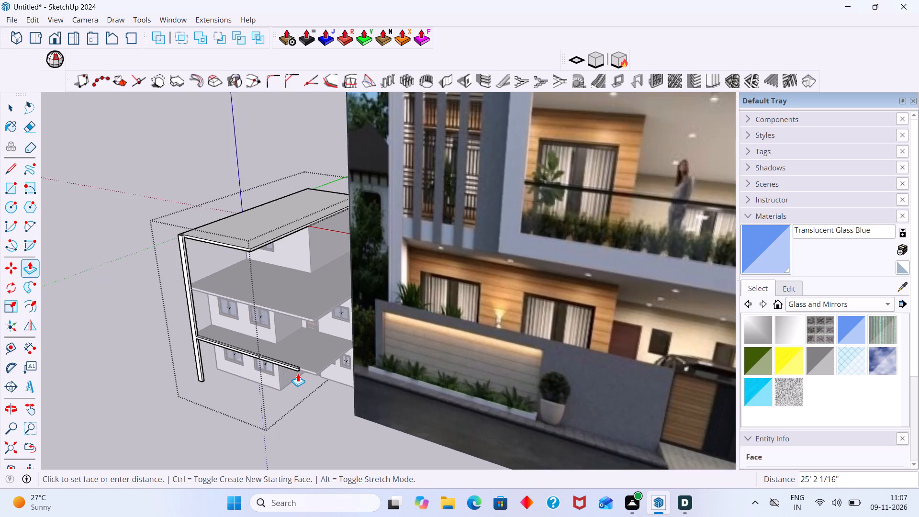
scroll(298, 373, "up", 12)
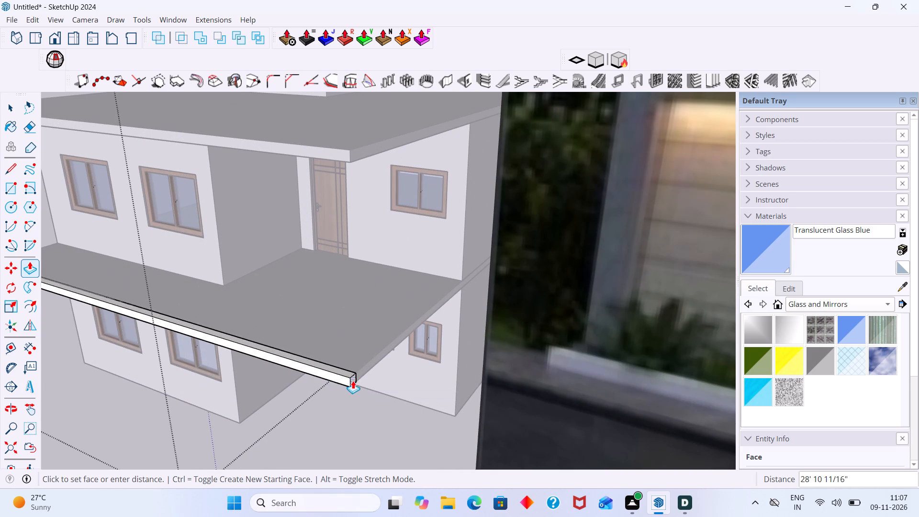
scroll(348, 380, "up", 6)
middle_click_drag(348, 380, 323, 307)
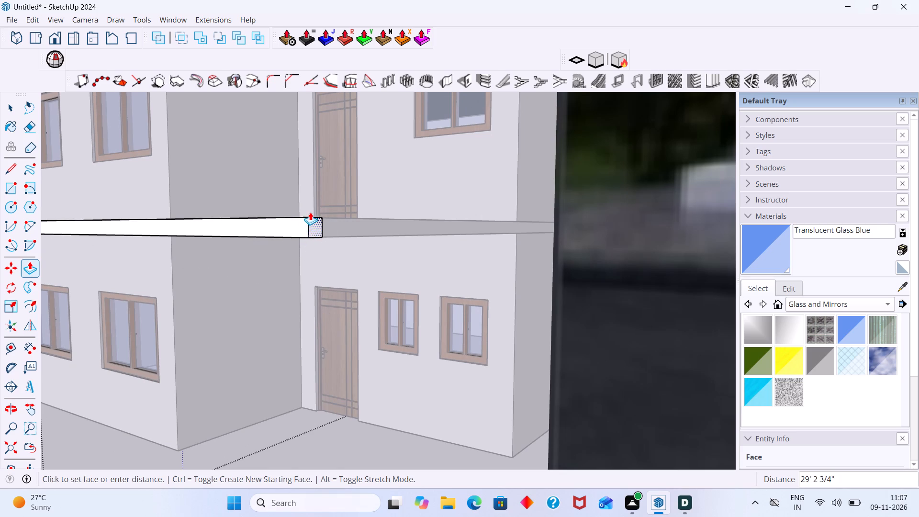
middle_click_drag(312, 240, 273, 175)
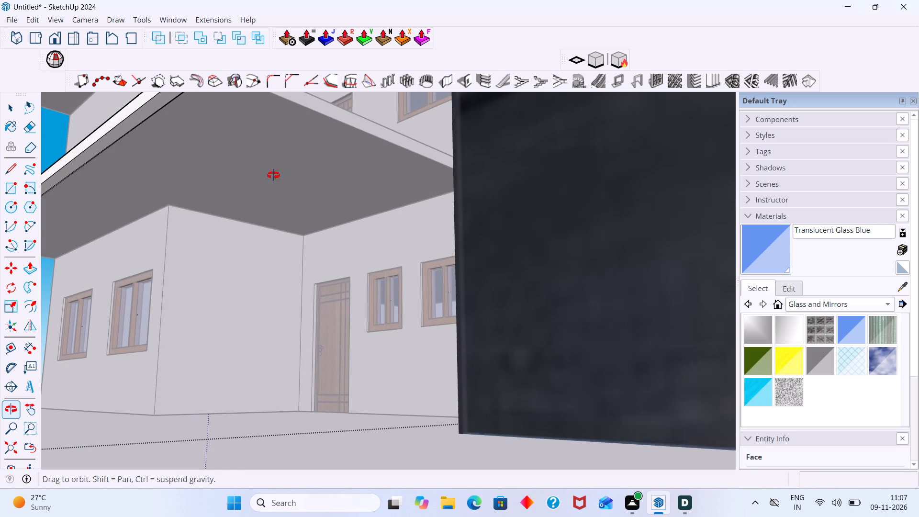
middle_click_drag(273, 175, 269, 228)
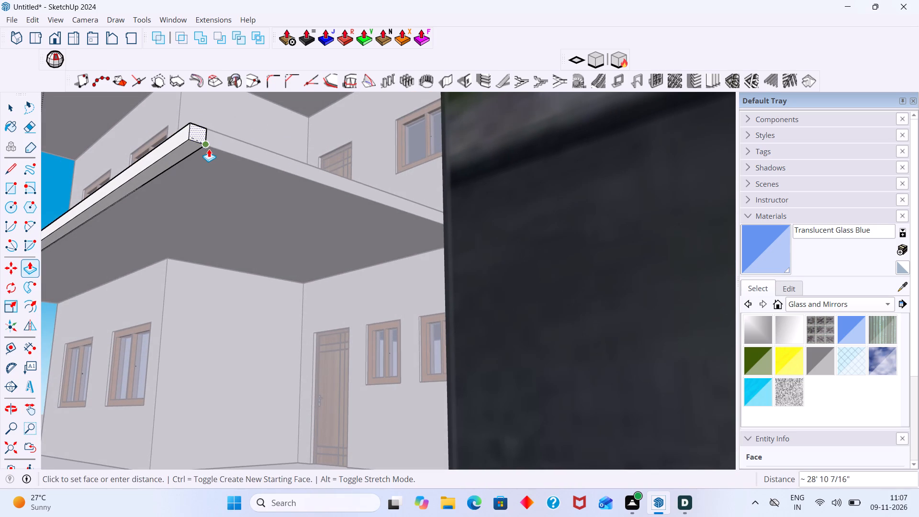
left_click(202, 147)
key("space")
scroll(217, 189, "down", 8)
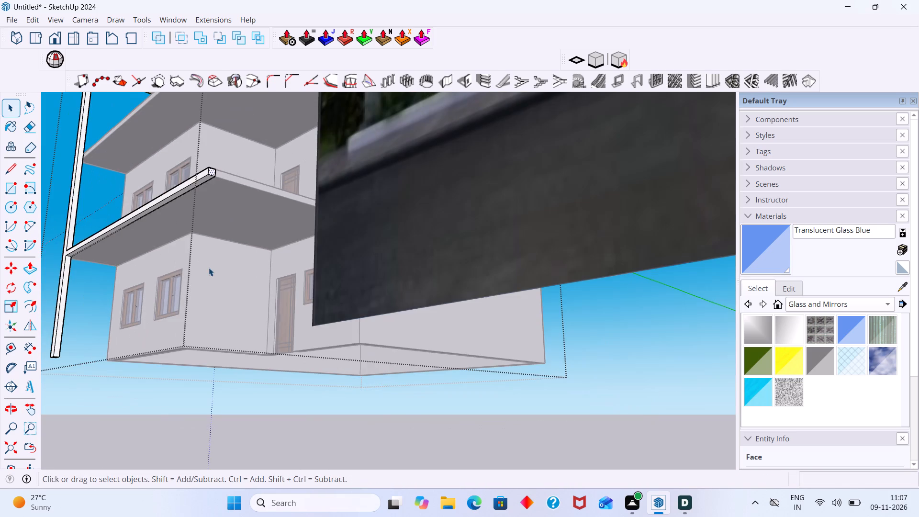
scroll(201, 309, "down", 5)
left_click(207, 387)
Reopen the group and Push/Pull the shared front face of the corner post and first-floor beam outward about 9 7/16".
scroll(205, 381, "down", 8)
middle_click_drag(198, 351, 322, 483)
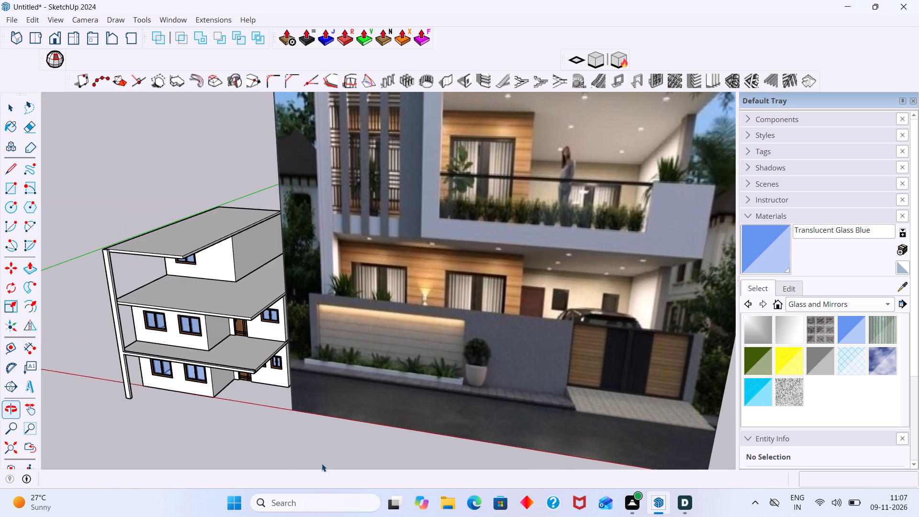
middle_click_drag(246, 435, 242, 387, "shift")
middle_click_drag(220, 371, 269, 378)
scroll(126, 329, "up", 11)
left_click(109, 327)
triple_click(105, 326)
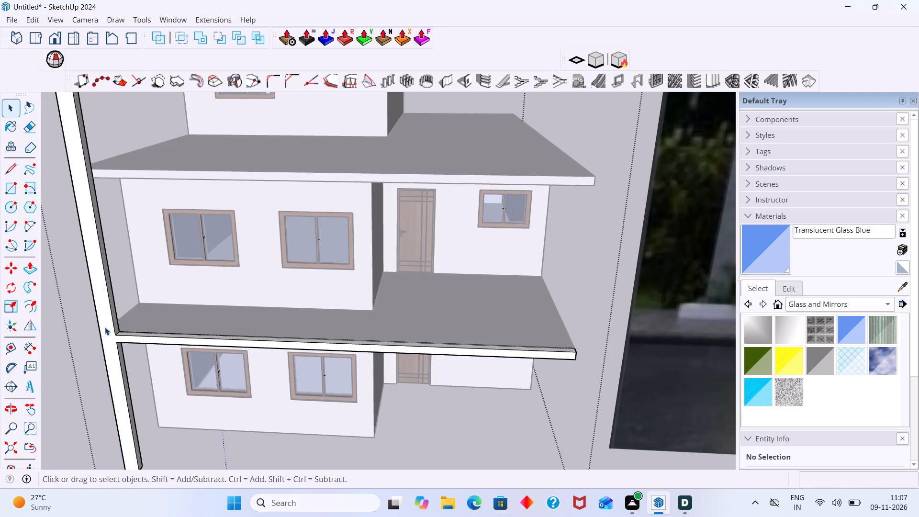
left_click(105, 327)
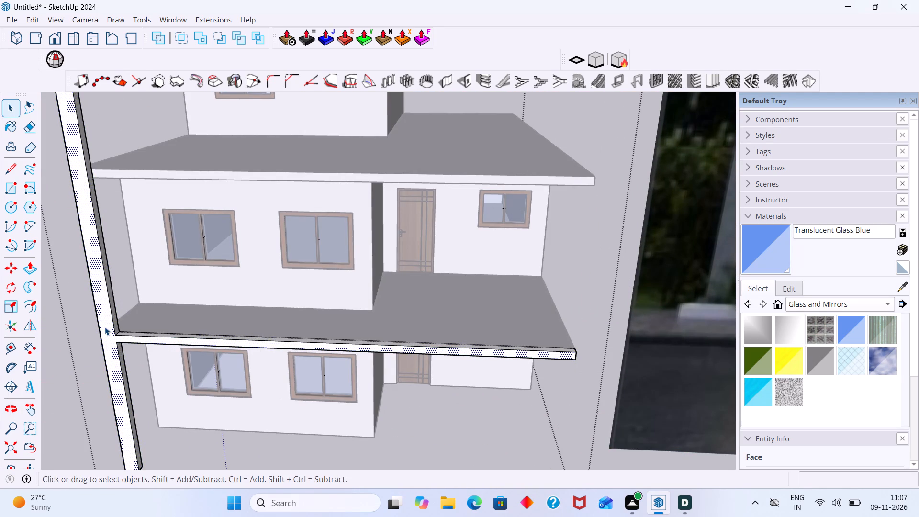
key("p")
left_click(105, 327)
scroll(103, 333, "down", 2)
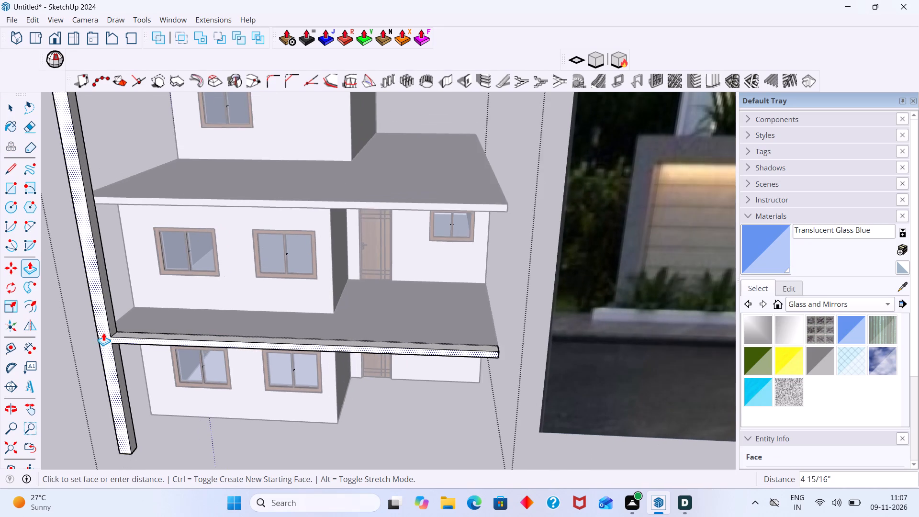
scroll(103, 333, "down", 5)
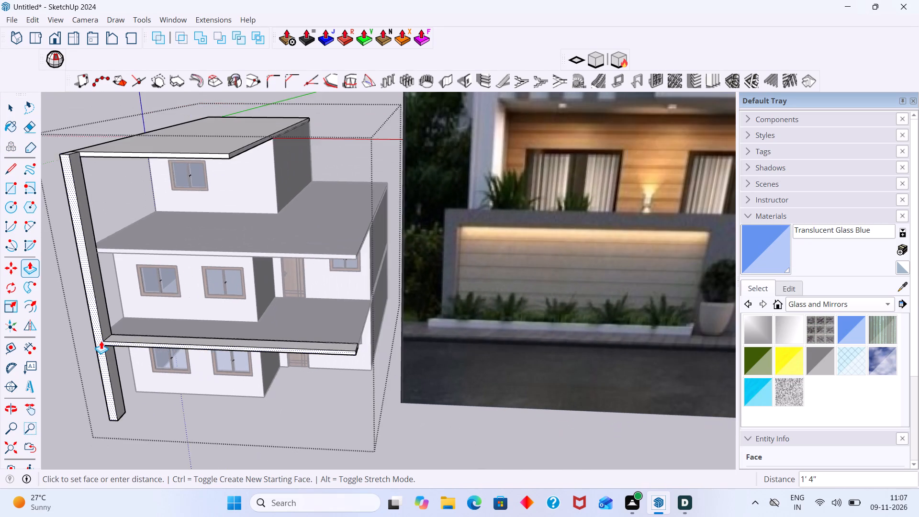
scroll(101, 341, "down", 4)
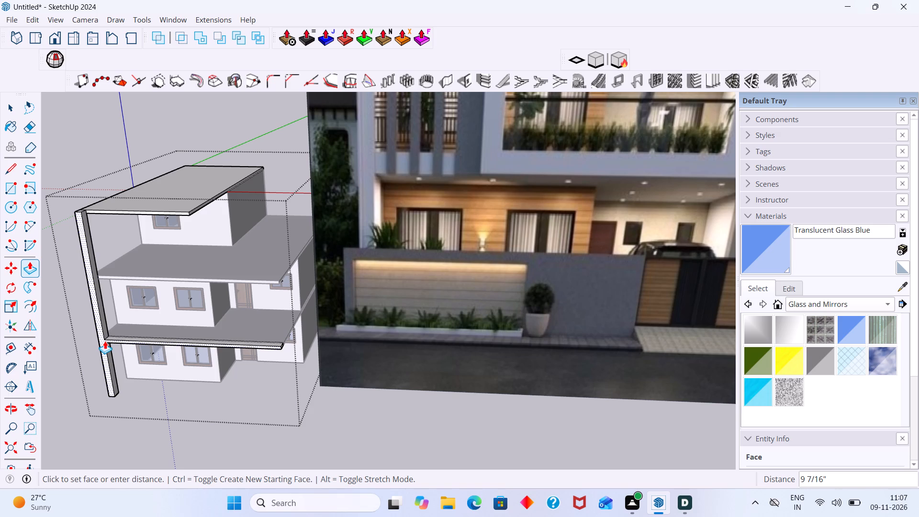
left_click(105, 341)
middle_click_drag(123, 353, 142, 294)
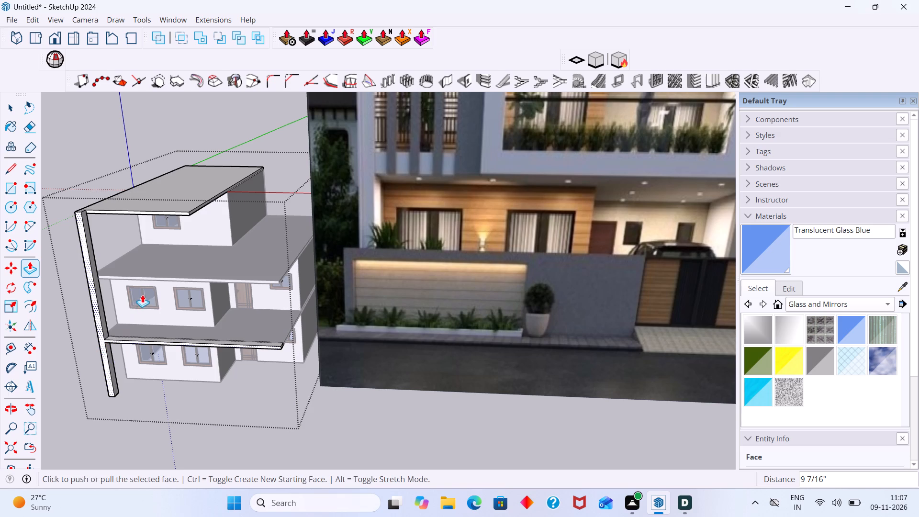
scroll(115, 301, "up", 6)
middle_click_drag(93, 305, 70, 321)
key("space")
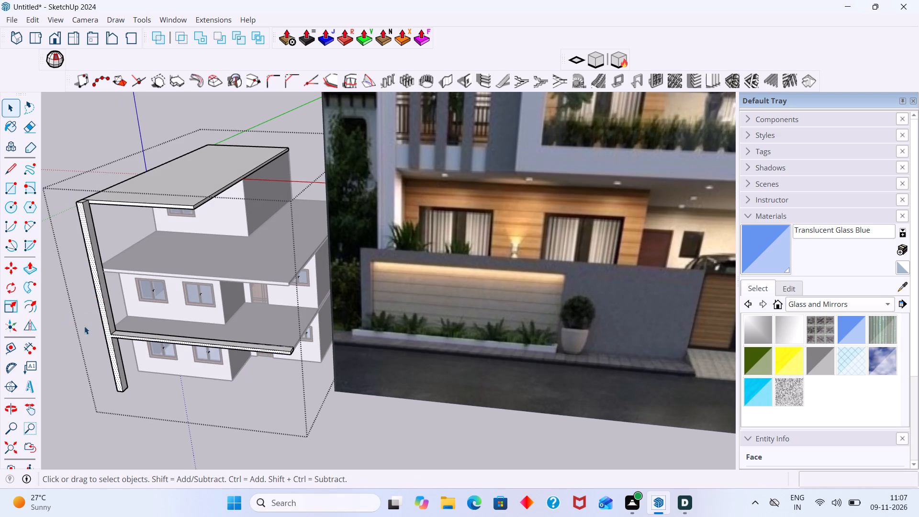
Push/Pull the corner post's inner face above the first-floor beam by 6" toward the house to widen the post.
scroll(103, 321, "up", 6)
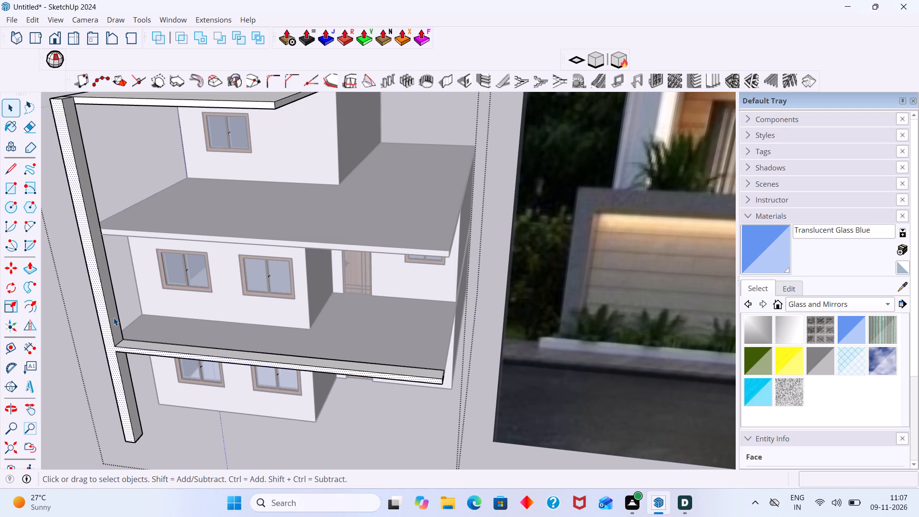
scroll(115, 313, "up", 6)
left_click(113, 313)
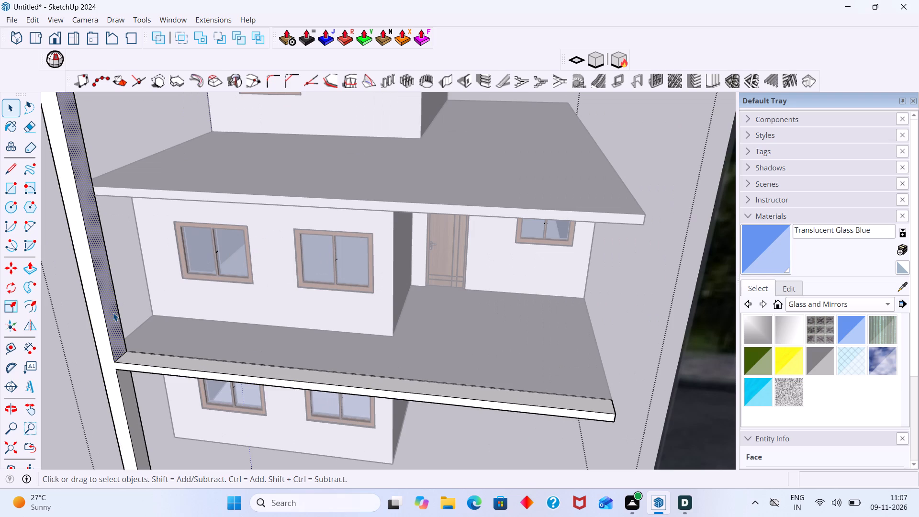
key("p")
left_click(113, 313)
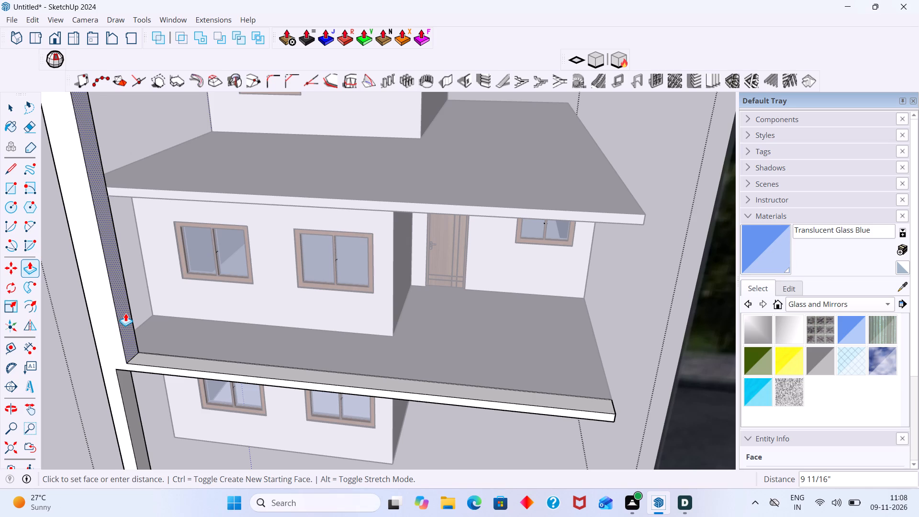
key("Escape")
left_click(115, 327)
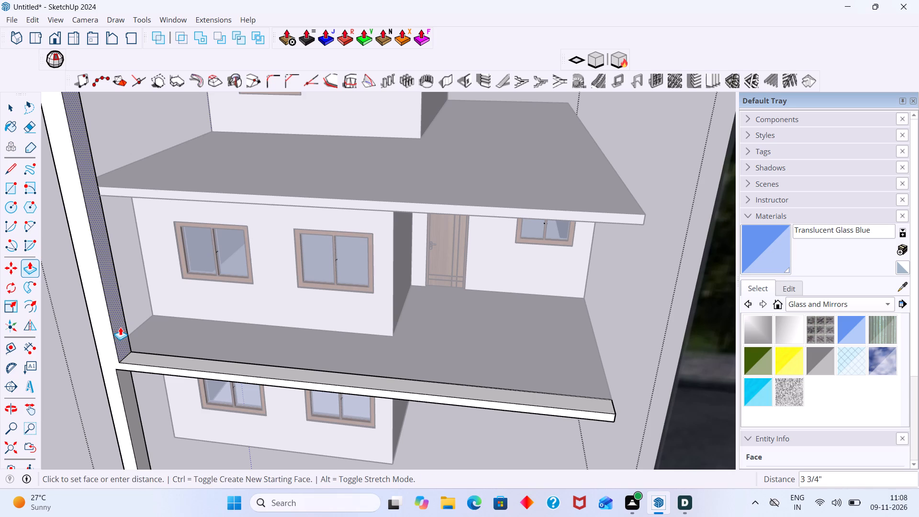
type("6\"")
key("Return")
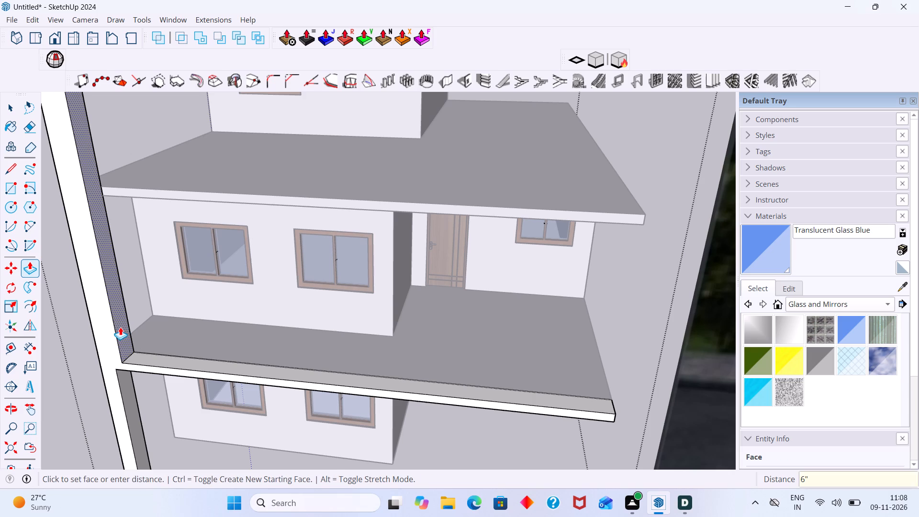
key("space")
Push/Pull the corner post's inner face below the first-floor beam by the same 6" toward the house.
left_click(127, 392)
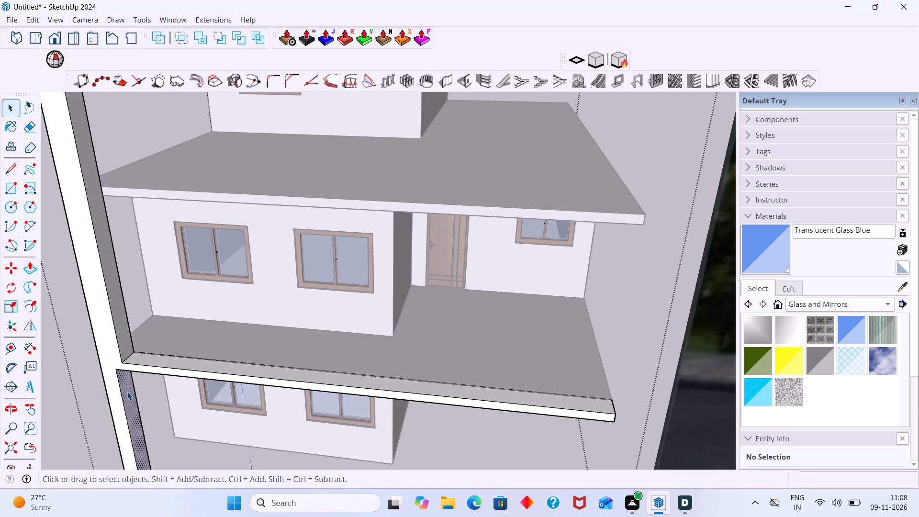
key("p")
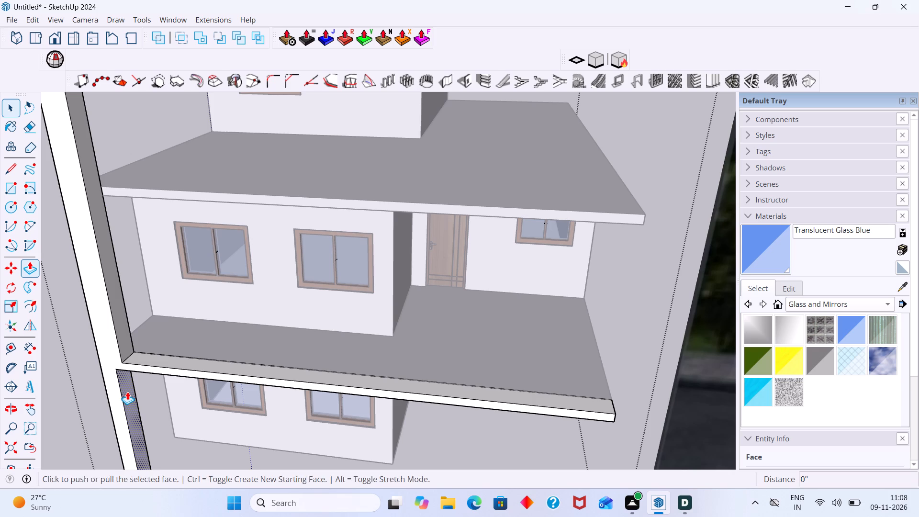
double_click(127, 392)
key("space")
scroll(131, 401, "down", 6)
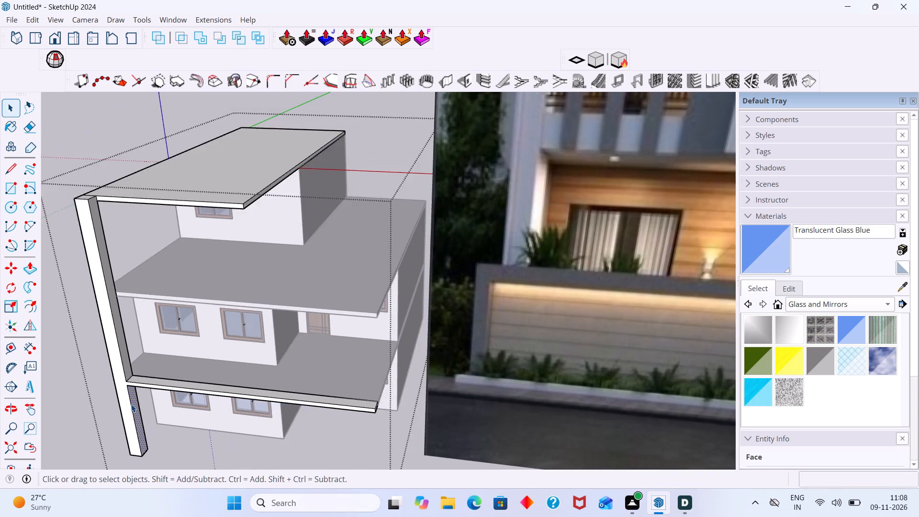
scroll(131, 404, "down", 3)
left_click(110, 408)
Push/Pull the underside of the first-floor beam down by 6" to deepen the beam, and exit the group.
middle_click_drag(142, 403, 165, 337)
scroll(126, 371, "up", 3)
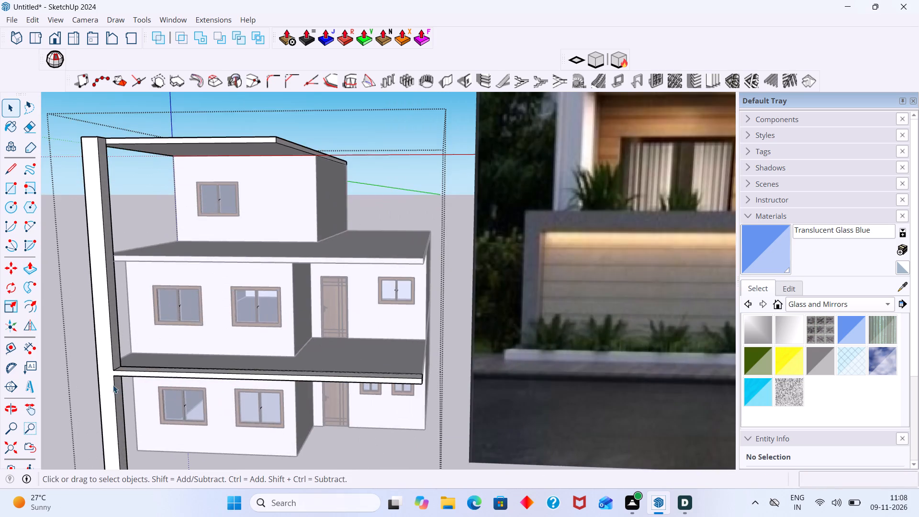
scroll(113, 385, "up", 3)
middle_click_drag(118, 383, 117, 277)
scroll(132, 282, "up", 7)
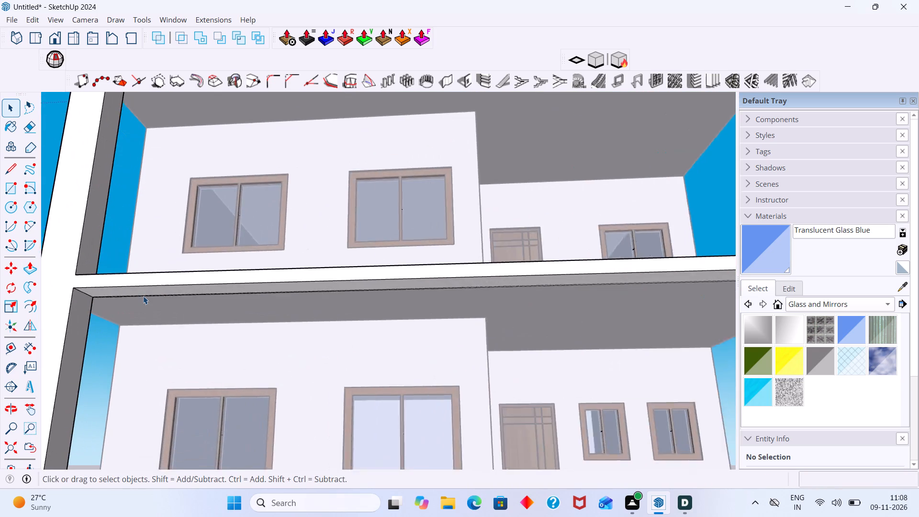
scroll(143, 296, "up", 2)
left_click(143, 287)
scroll(144, 288, "up", 2)
key("p")
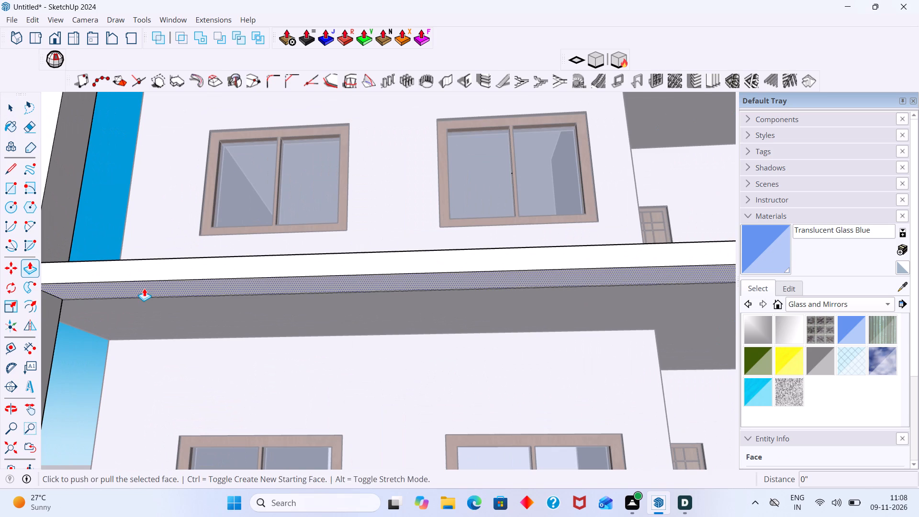
left_click(144, 288)
type("6\"")
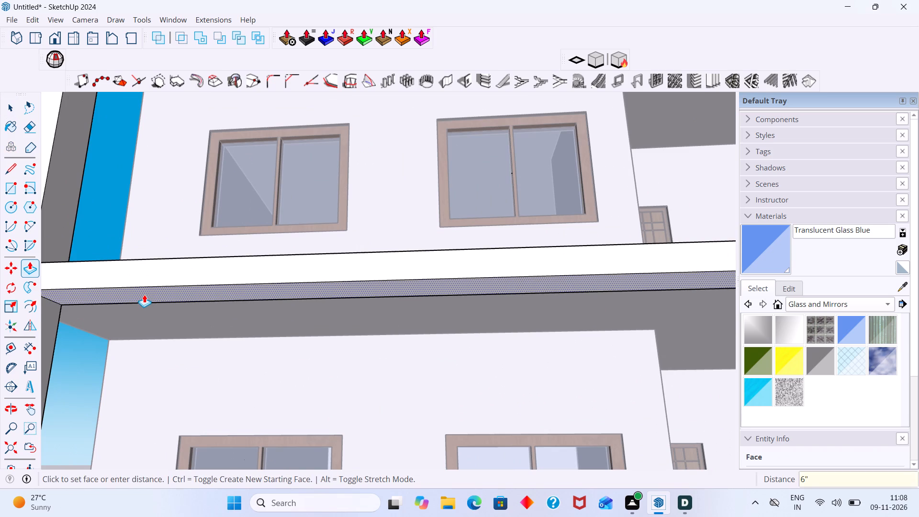
key("Return")
key("space")
scroll(161, 305, "down", 13)
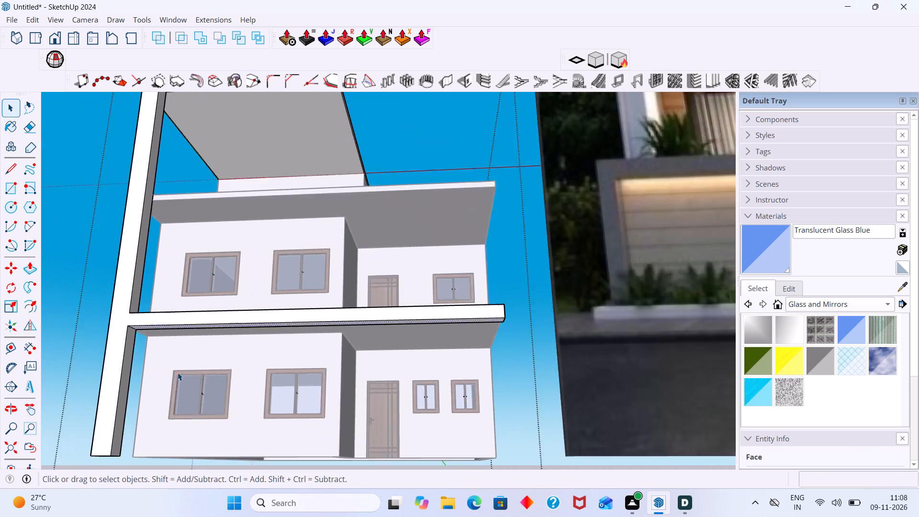
scroll(178, 372, "down", 7)
left_click(109, 354)
Examine the house's front framing against the reference photo's facade, especially the first-floor beam and vertical fins beside the corner post.
middle_click_drag(132, 323, 131, 427)
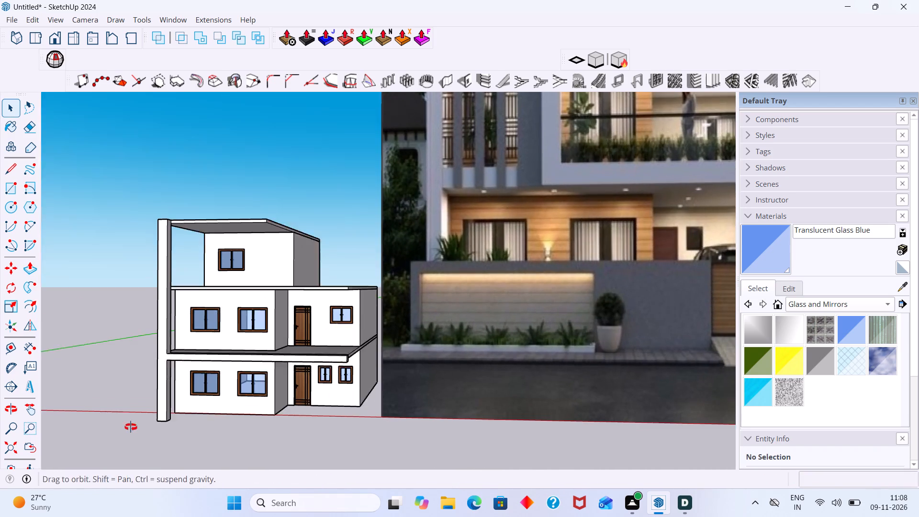
middle_click_drag(131, 427, 132, 428)
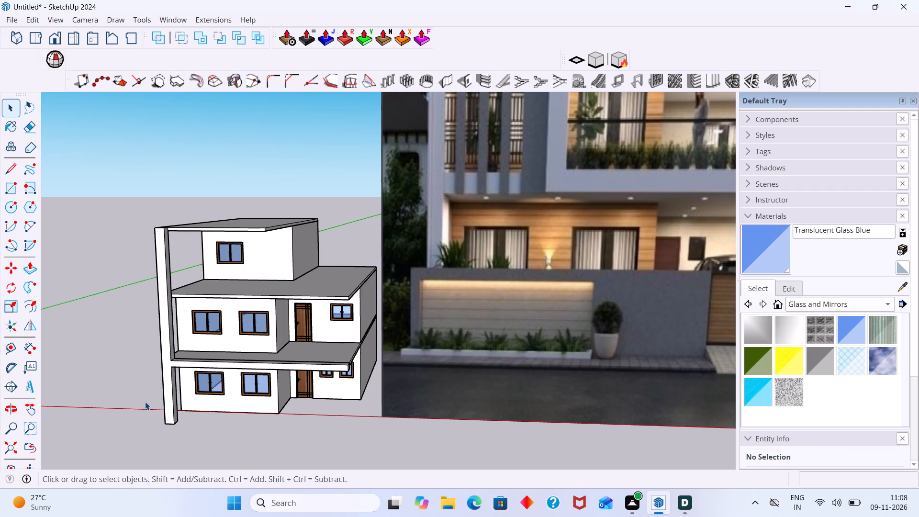
scroll(216, 379, "up", 7)
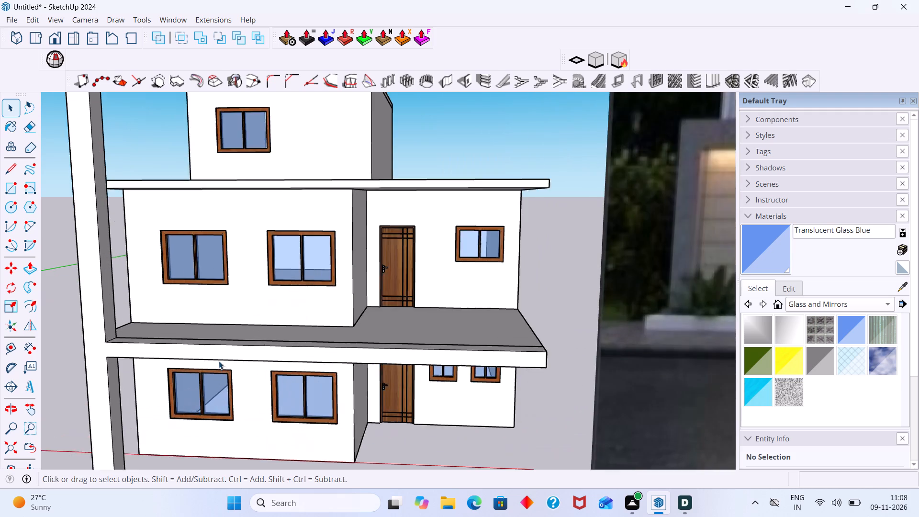
scroll(219, 361, "up", 2)
middle_click_drag(218, 361, 211, 416)
scroll(210, 404, "up", 4)
middle_click_drag(228, 348, 239, 404)
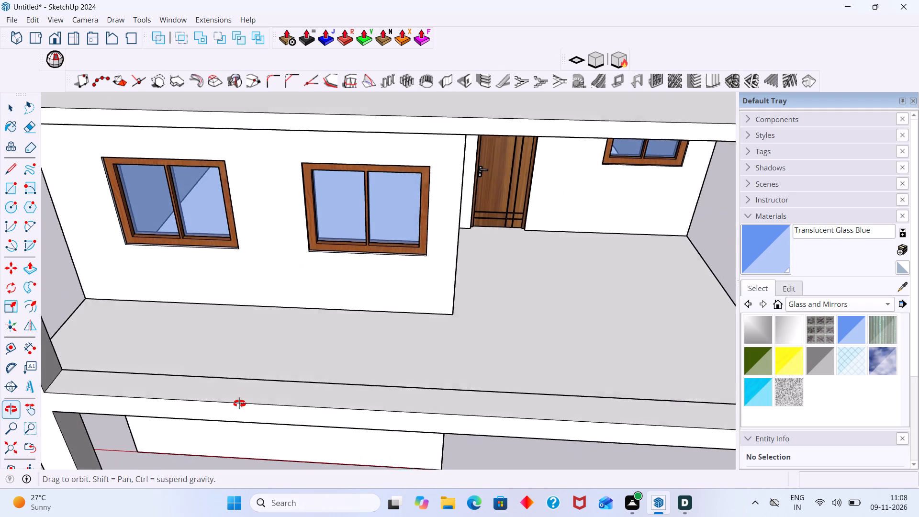
middle_click_drag(239, 404, 249, 354)
scroll(249, 356, "down", 15)
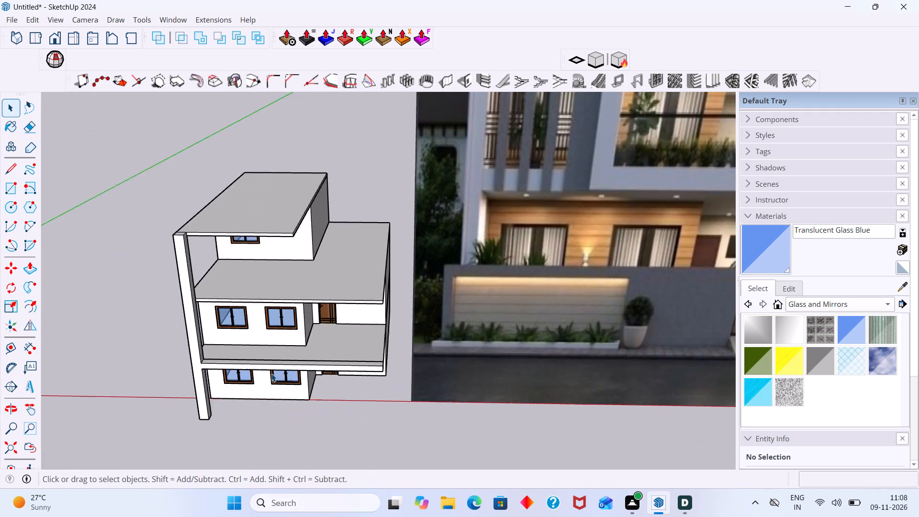
scroll(271, 373, "down", 5)
scroll(505, 231, "up", 3)
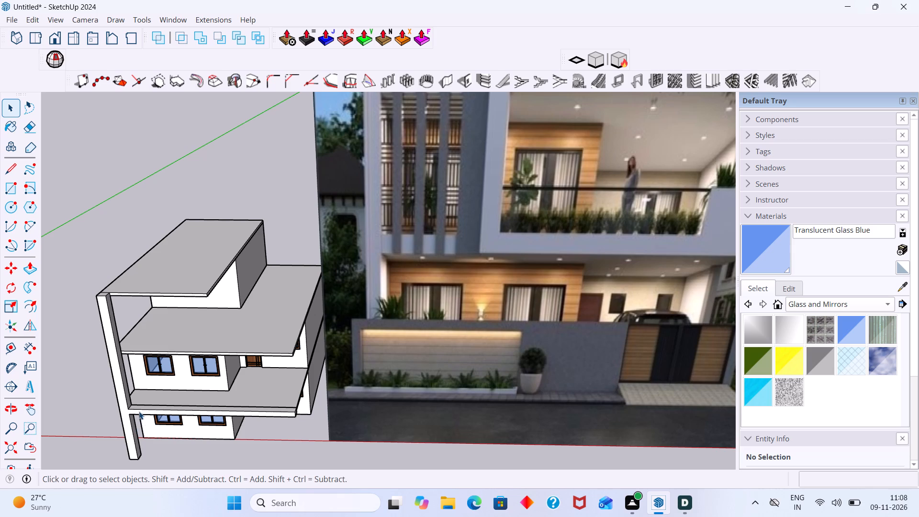
scroll(133, 407, "up", 9)
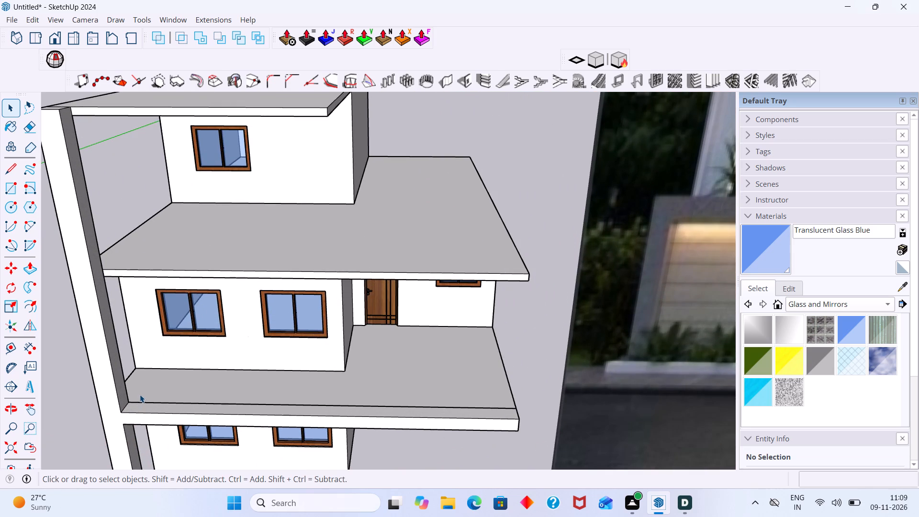
scroll(141, 394, "down", 16)
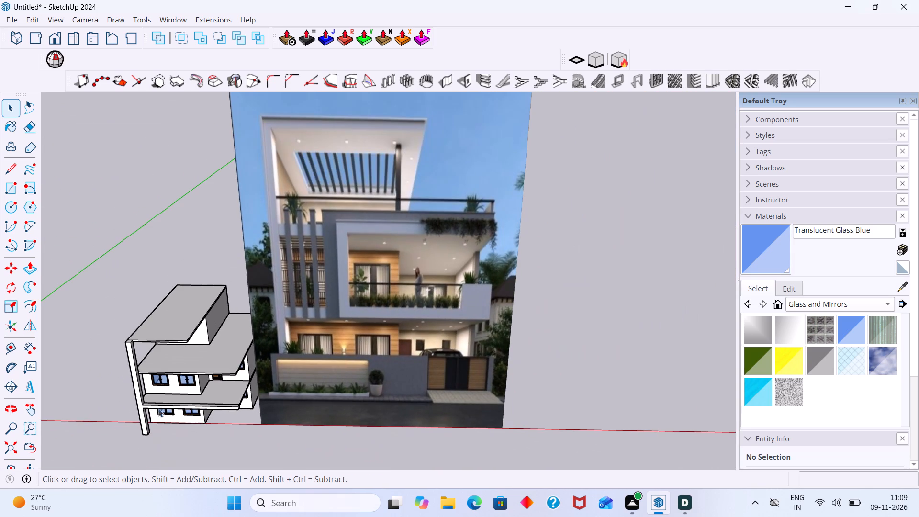
middle_click_drag(166, 411, 166, 381)
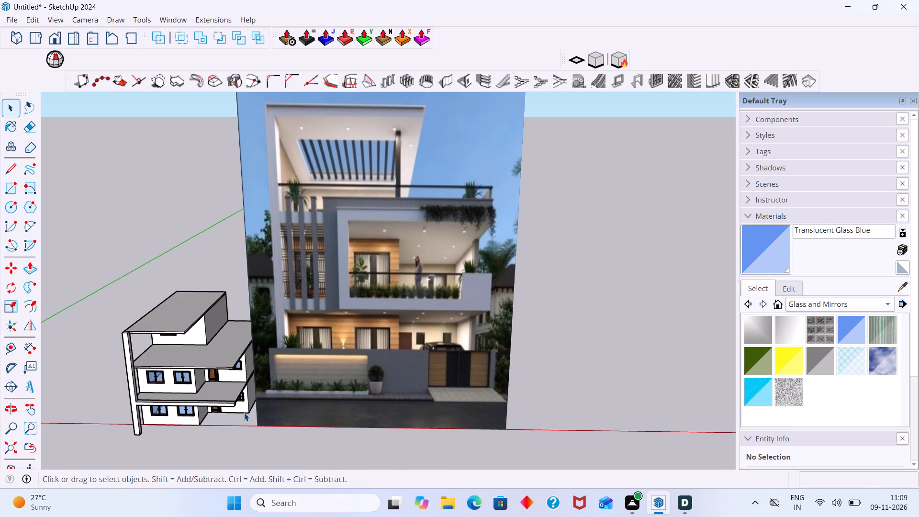
scroll(224, 398, "up", 3)
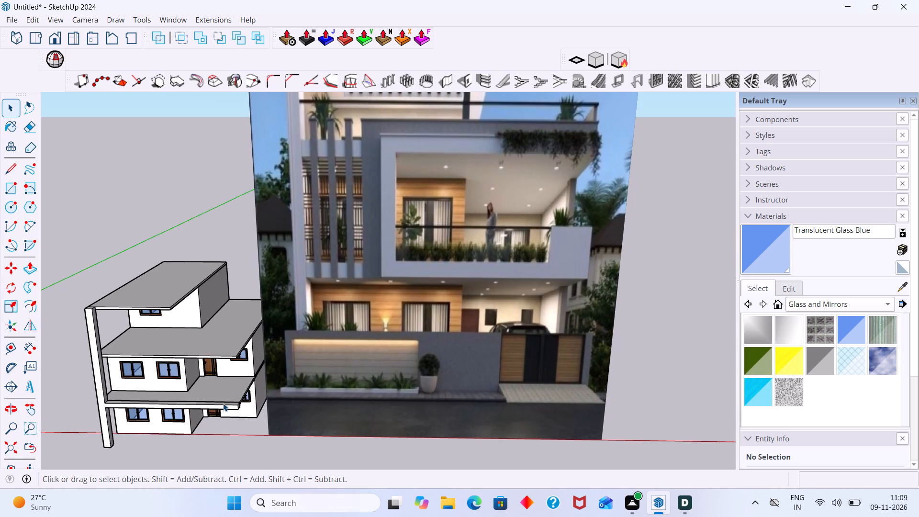
scroll(223, 403, "down", 4)
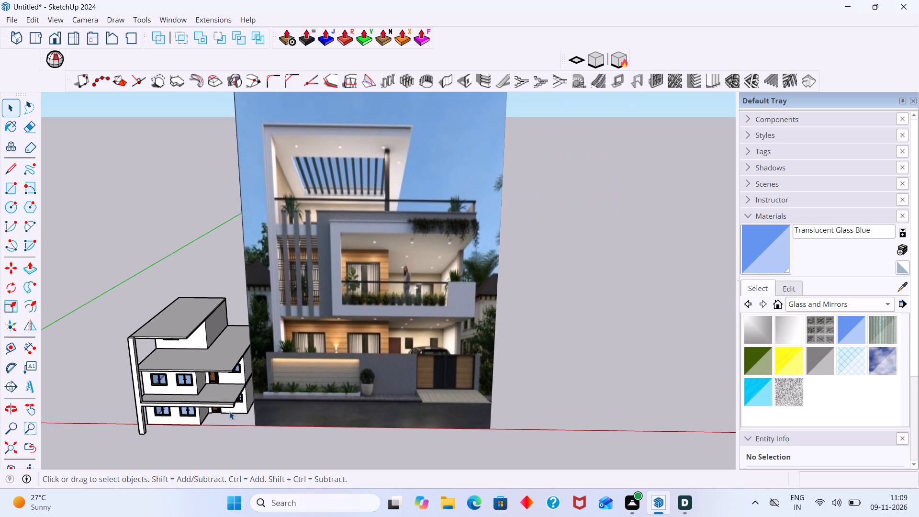
scroll(194, 413, "up", 1)
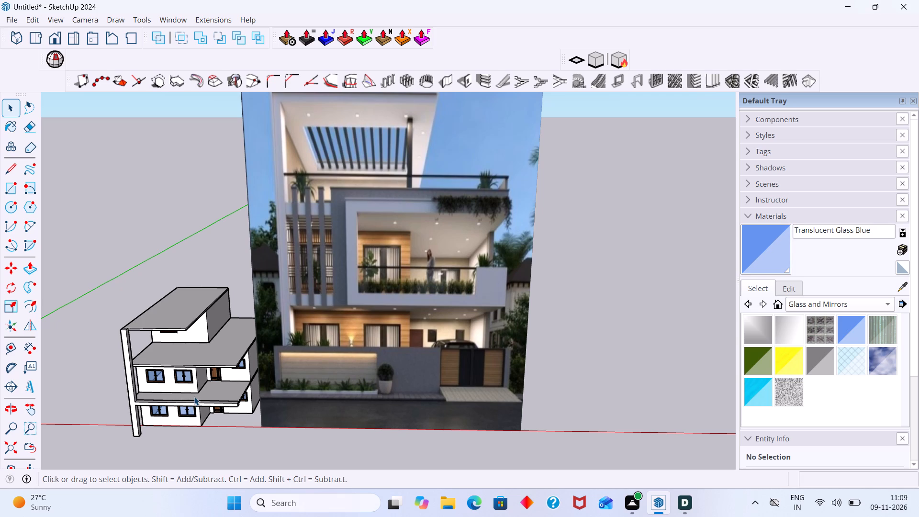
scroll(181, 407, "up", 3)
scroll(160, 401, "down", 1)
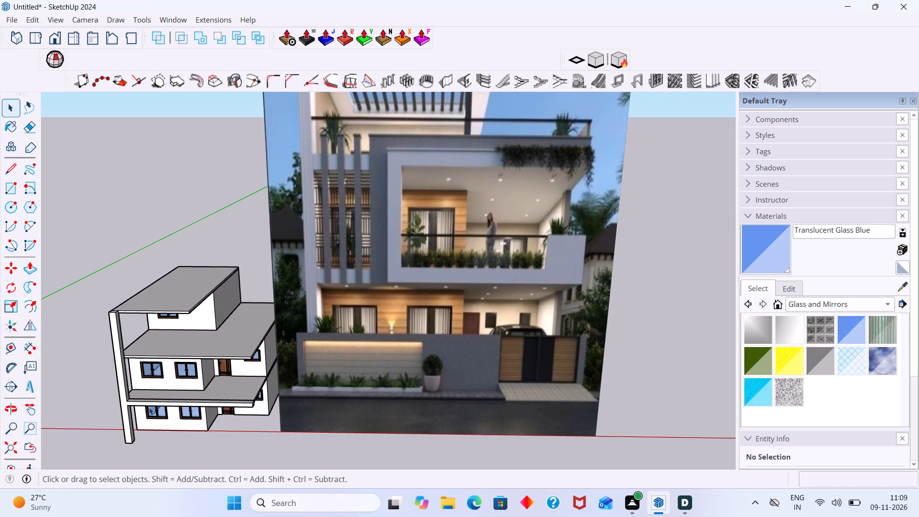
Inside the roof slab group, draw a small rectangle across the first-floor beam's full 1' front height, slightly in from the corner post.
key("r")
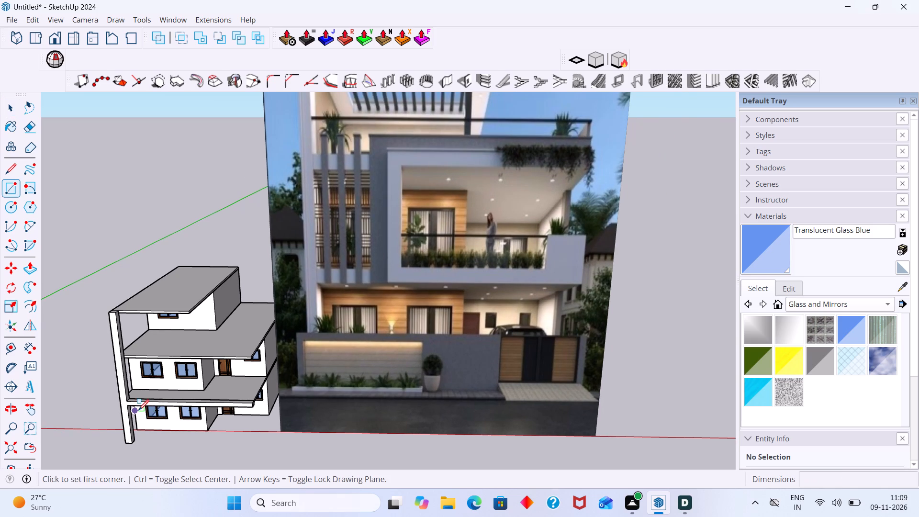
scroll(138, 410, "up", 10)
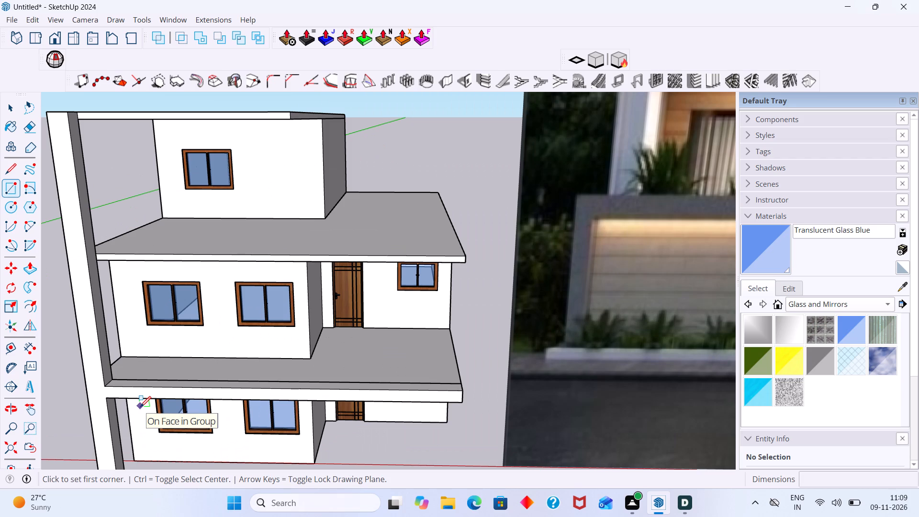
key("space")
left_click(137, 394)
double_click(137, 393)
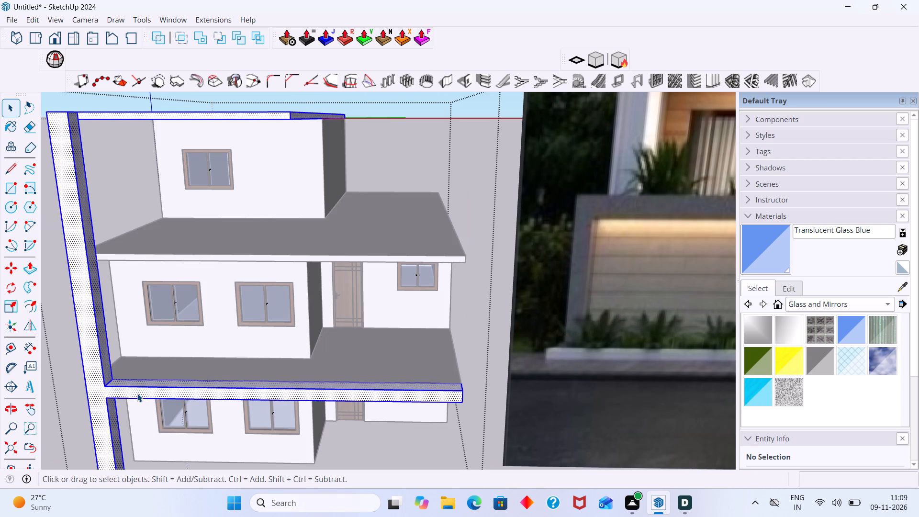
left_click(137, 393)
double_click(145, 393)
left_click(145, 393)
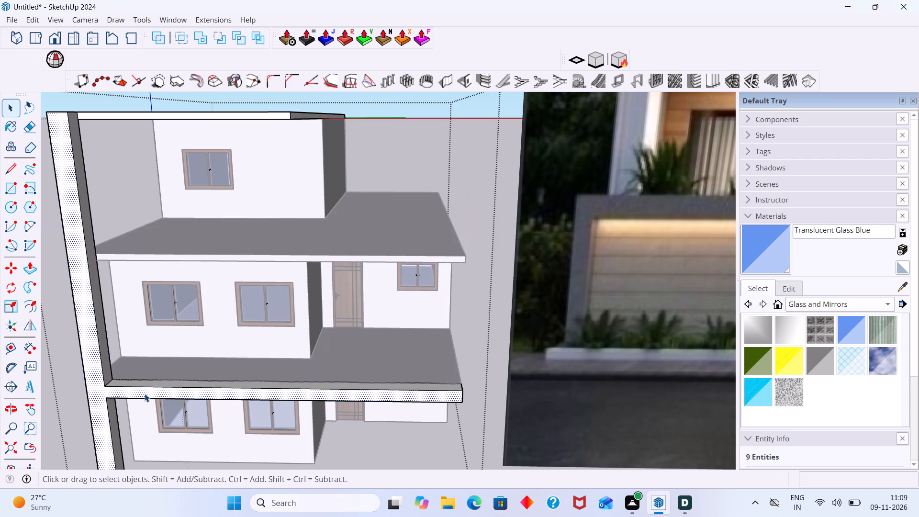
key("r")
scroll(146, 393, "up", 1)
scroll(148, 393, "down", 8)
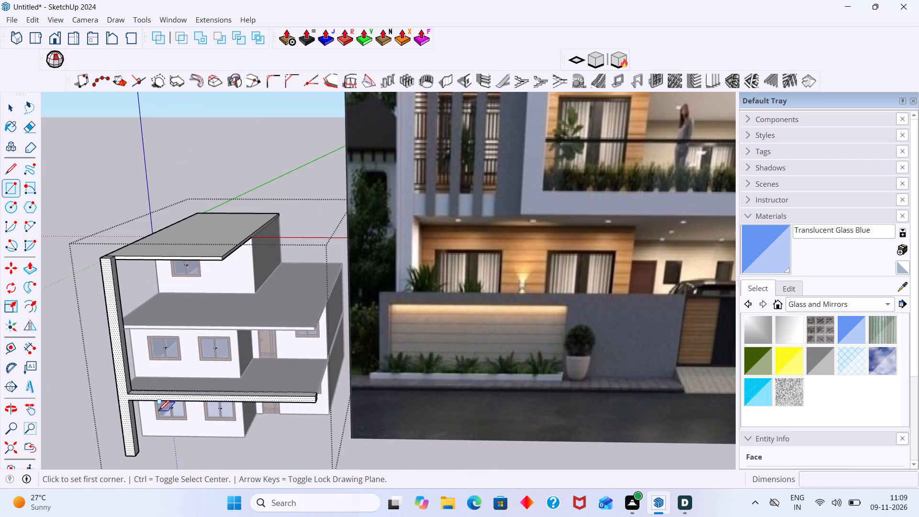
middle_click_drag(158, 411, 99, 430)
scroll(78, 448, "up", 6)
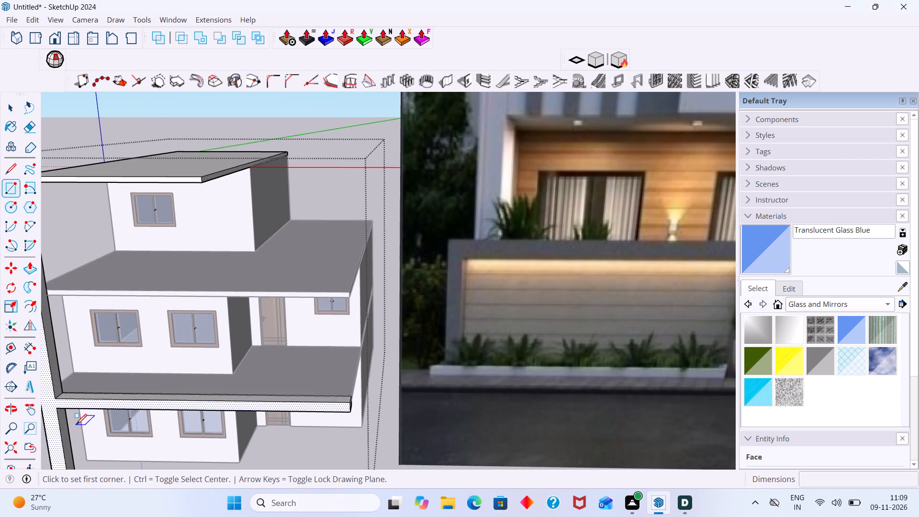
scroll(80, 418, "up", 5)
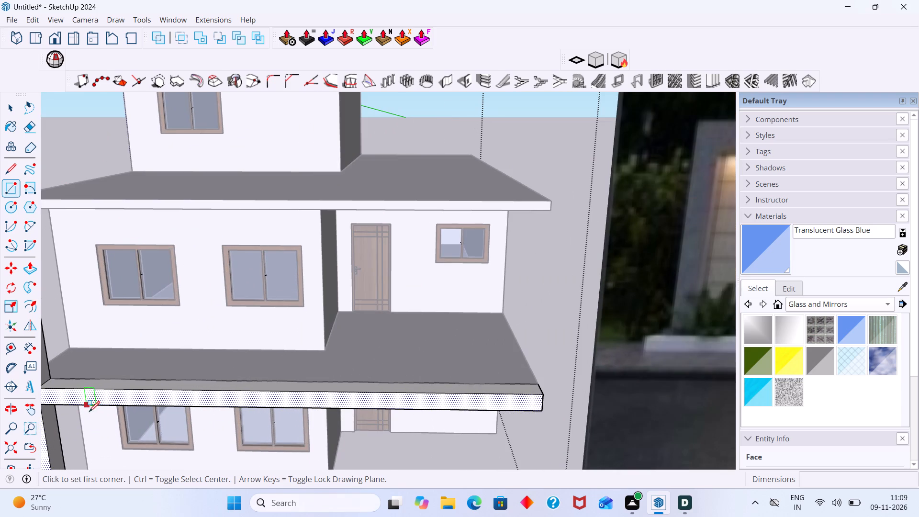
middle_click_drag(106, 418, 215, 397, "shift")
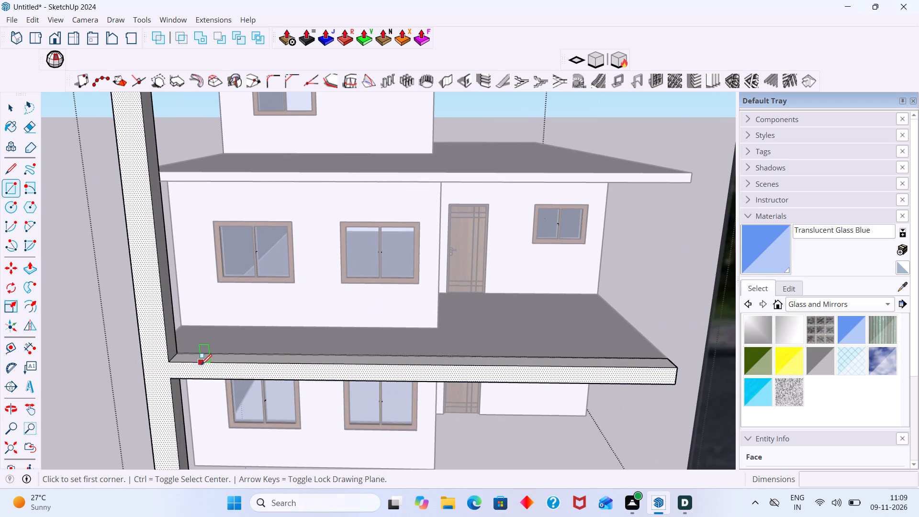
left_click(201, 365)
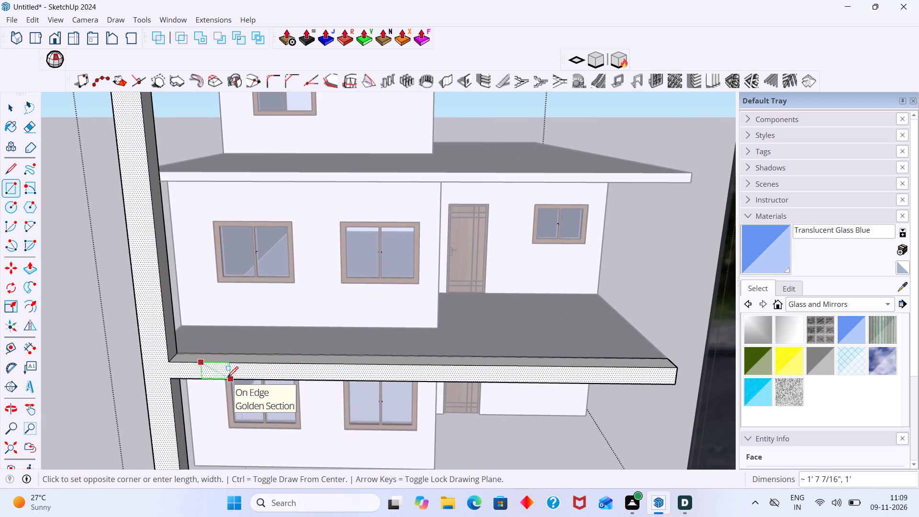
left_click(227, 377)
key("space")
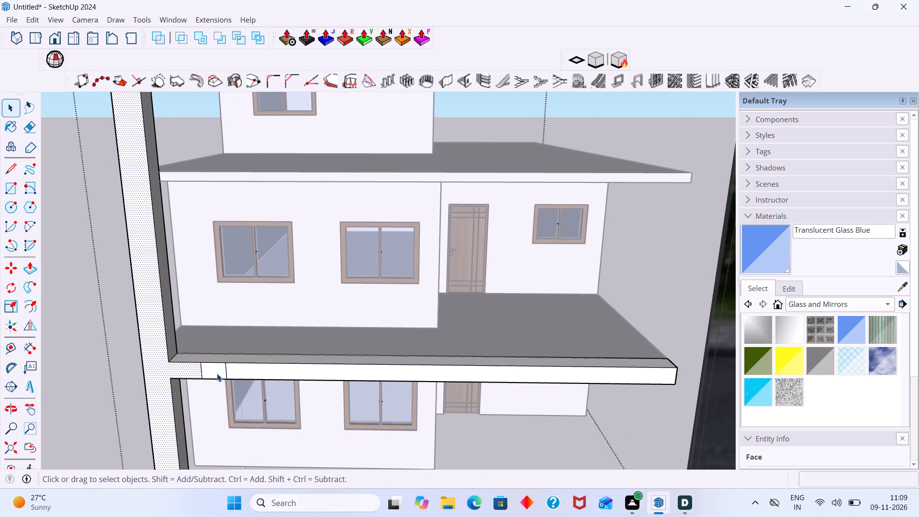
Push/Pull the small rectangle on the first-floor beam's front face outward by 6".
left_click(216, 373)
key("p")
left_click(216, 373)
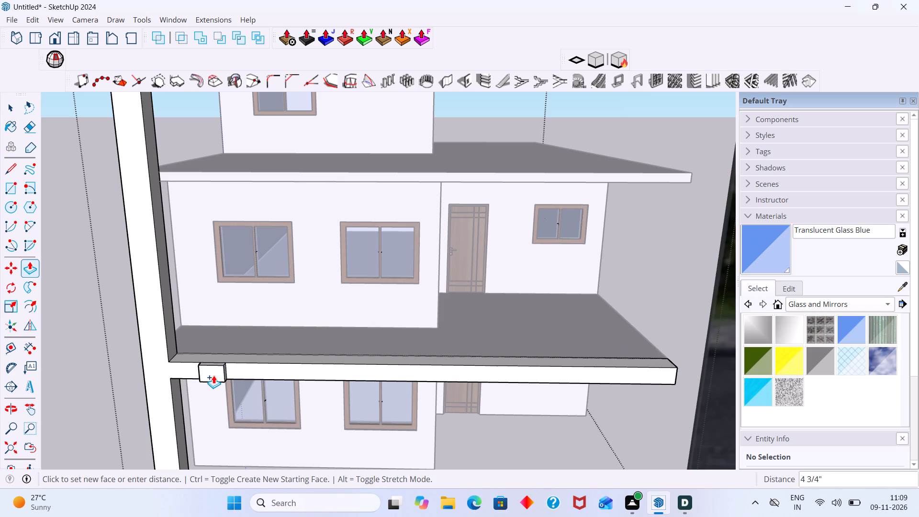
type("6\"")
key("Return")
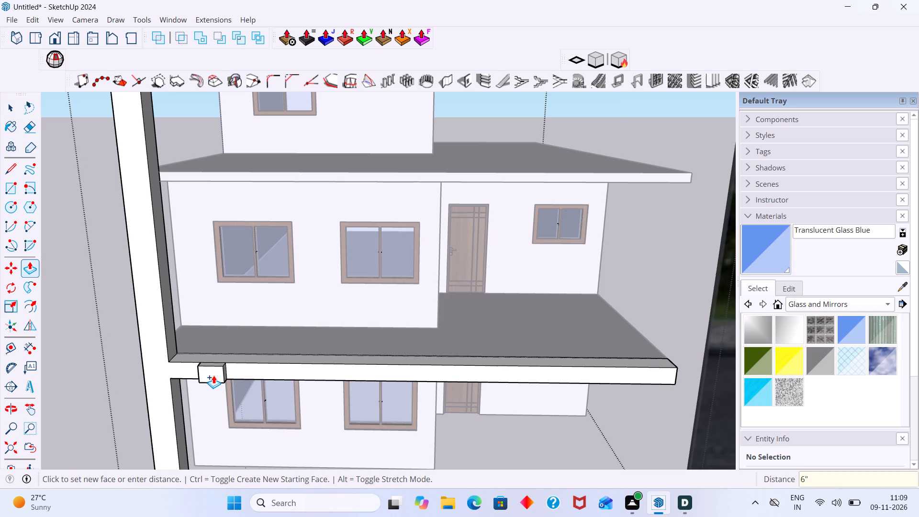
key("space")
scroll(199, 363, "down", 6)
scroll(238, 375, "down", 2)
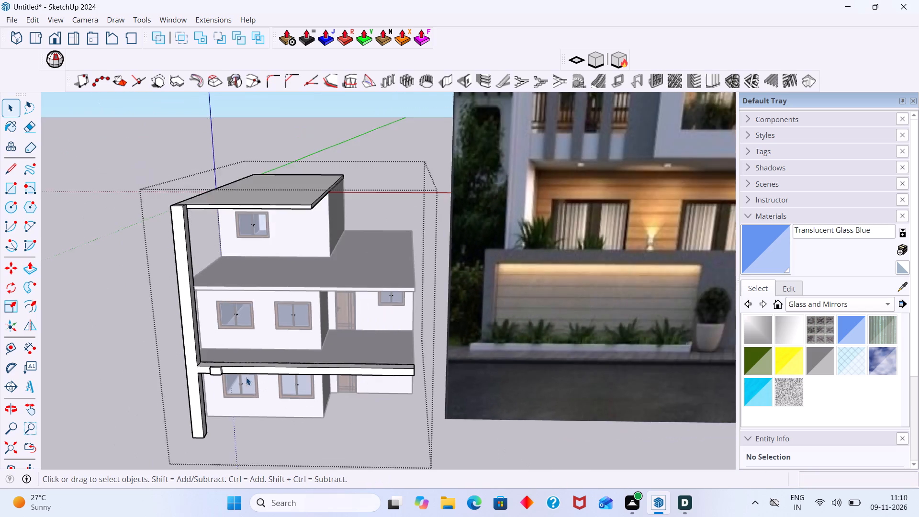
scroll(246, 377, "down", 7)
middle_click_drag(293, 403, 290, 434, "shift")
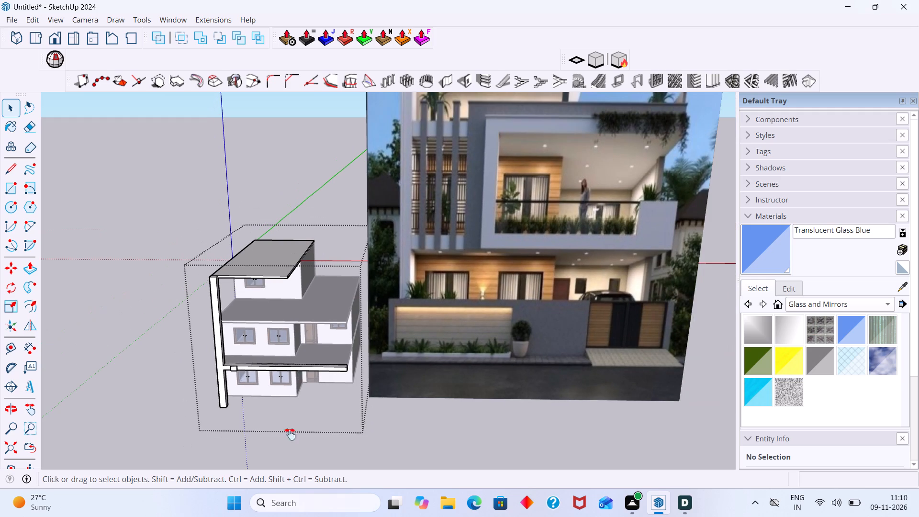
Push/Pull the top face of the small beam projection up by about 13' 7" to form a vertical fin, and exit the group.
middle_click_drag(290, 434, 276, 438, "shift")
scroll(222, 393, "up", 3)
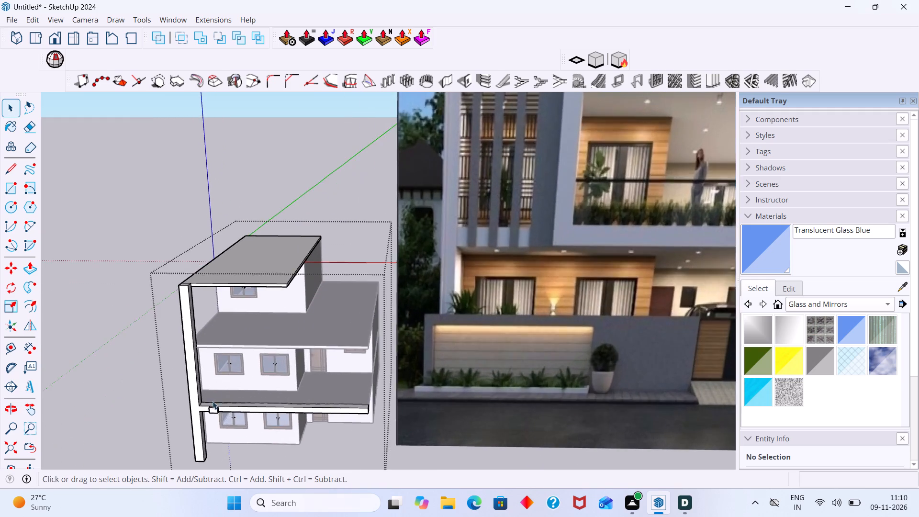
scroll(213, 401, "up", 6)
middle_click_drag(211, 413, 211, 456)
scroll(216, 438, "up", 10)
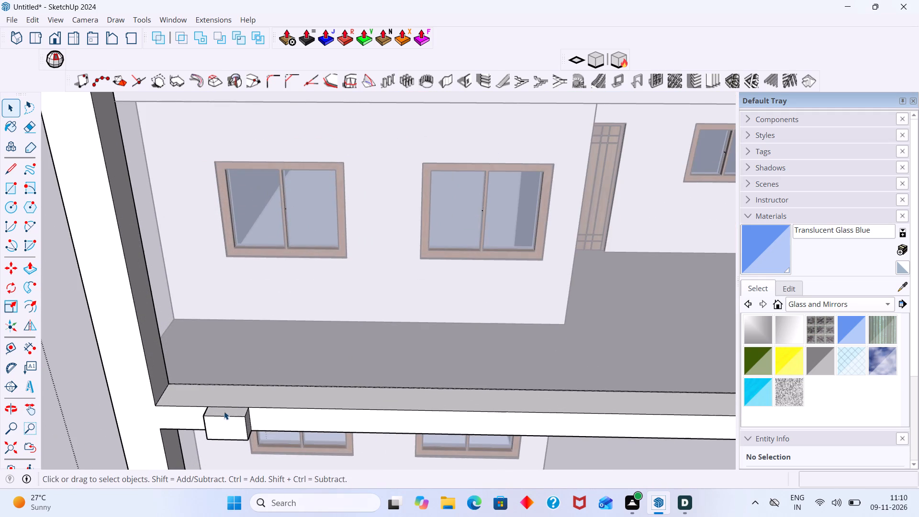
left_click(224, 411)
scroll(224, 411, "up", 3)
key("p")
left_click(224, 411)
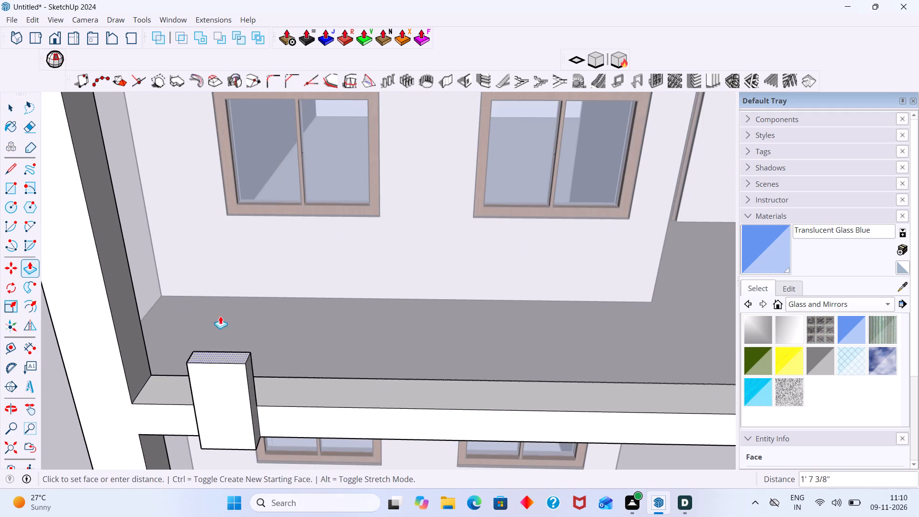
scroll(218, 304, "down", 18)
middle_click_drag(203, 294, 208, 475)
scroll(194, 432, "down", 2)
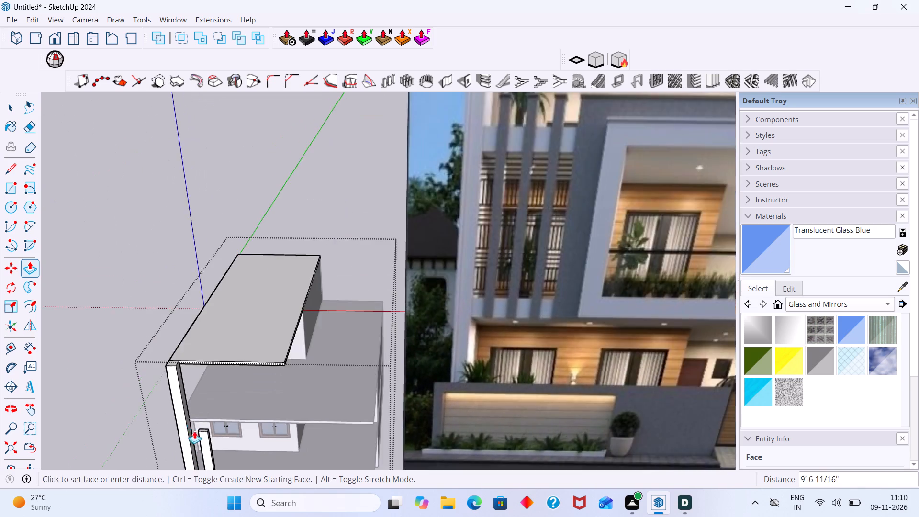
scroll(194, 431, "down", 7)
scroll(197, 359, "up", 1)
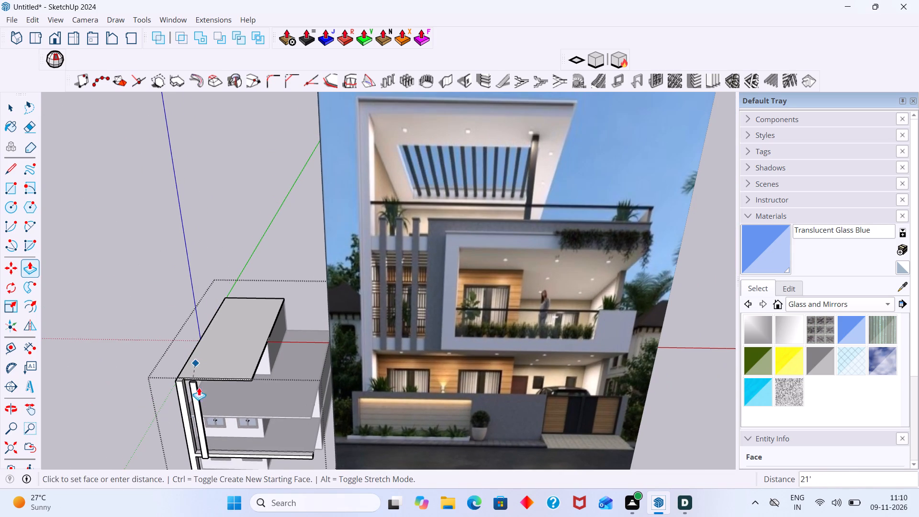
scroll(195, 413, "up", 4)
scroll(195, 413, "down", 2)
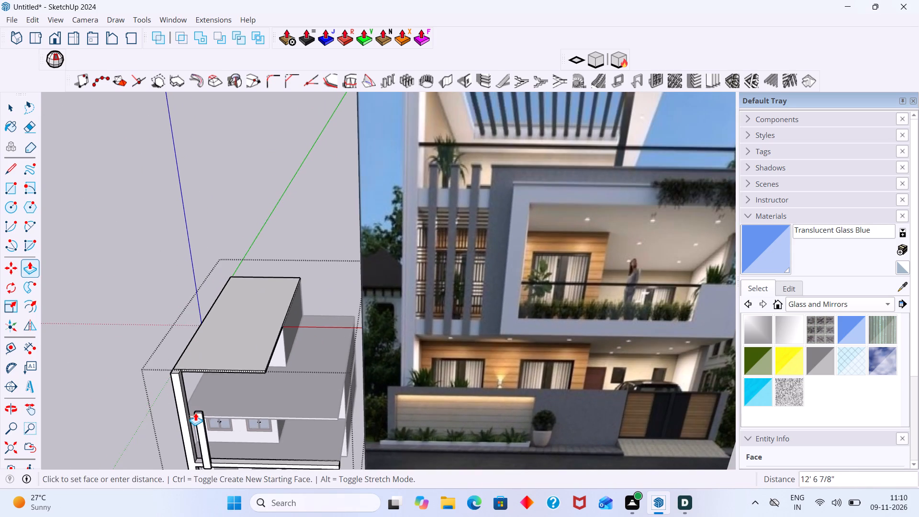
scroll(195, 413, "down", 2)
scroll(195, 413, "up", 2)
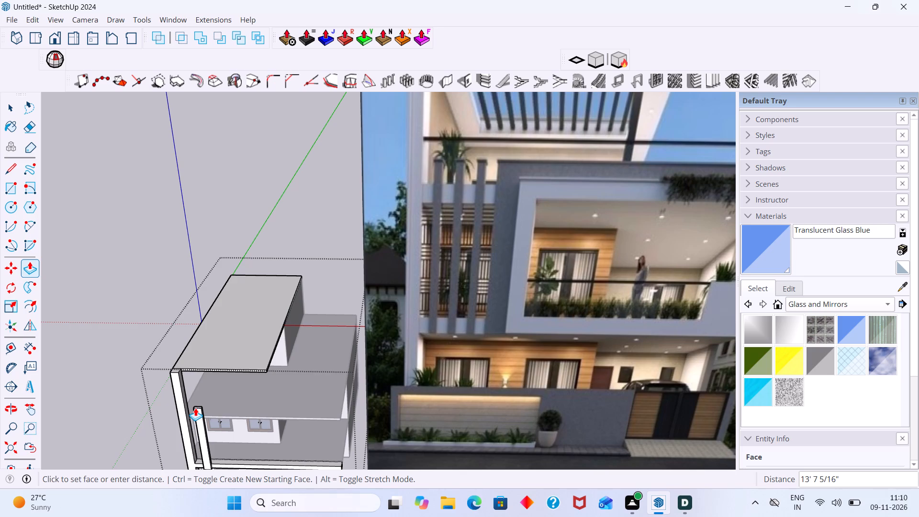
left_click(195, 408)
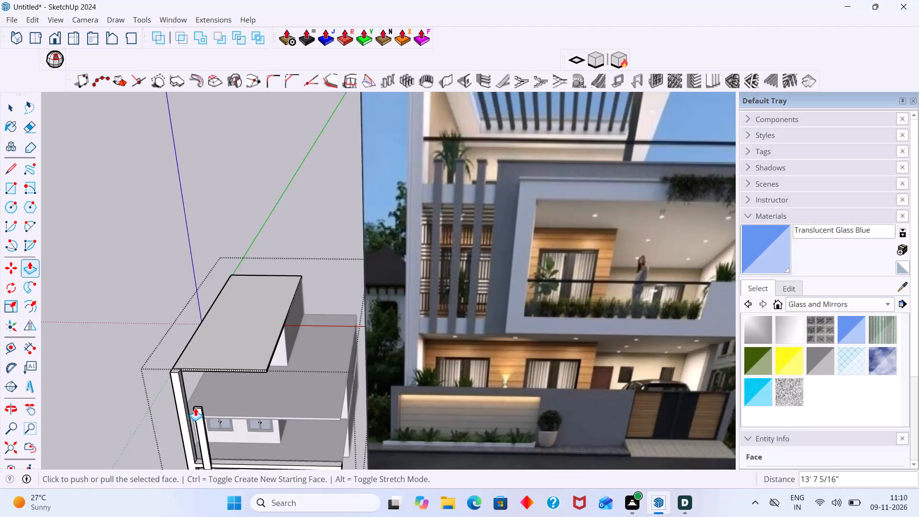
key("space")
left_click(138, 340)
Undo the fin's upward extrusion and the projection's outward extrusion, back to the flat rectangle on the first-floor beam's front face.
scroll(198, 439, "up", 1)
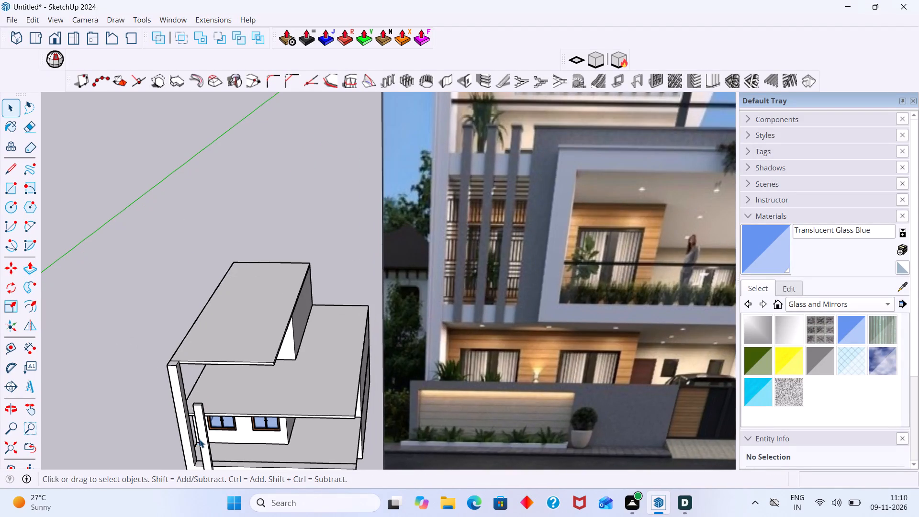
scroll(202, 437, "up", 2)
scroll(202, 435, "down", 4)
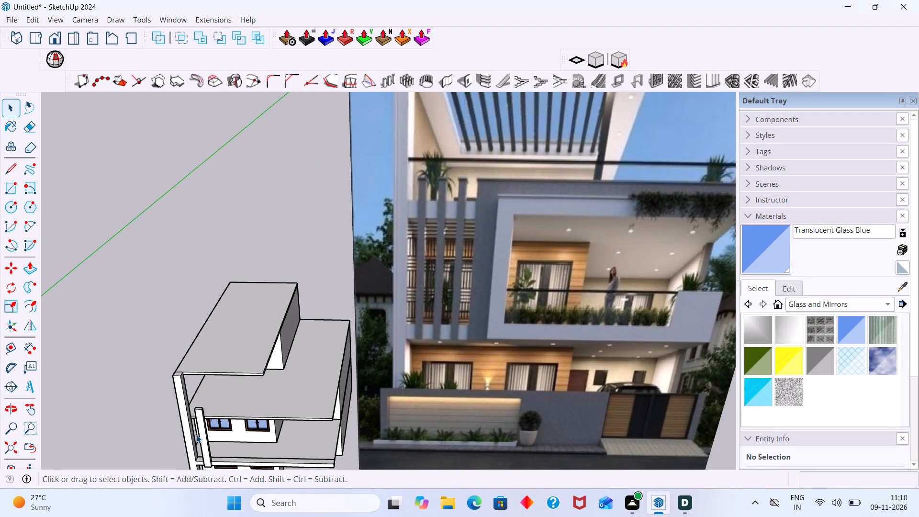
middle_click_drag(196, 435, 184, 367)
scroll(191, 373, "up", 5)
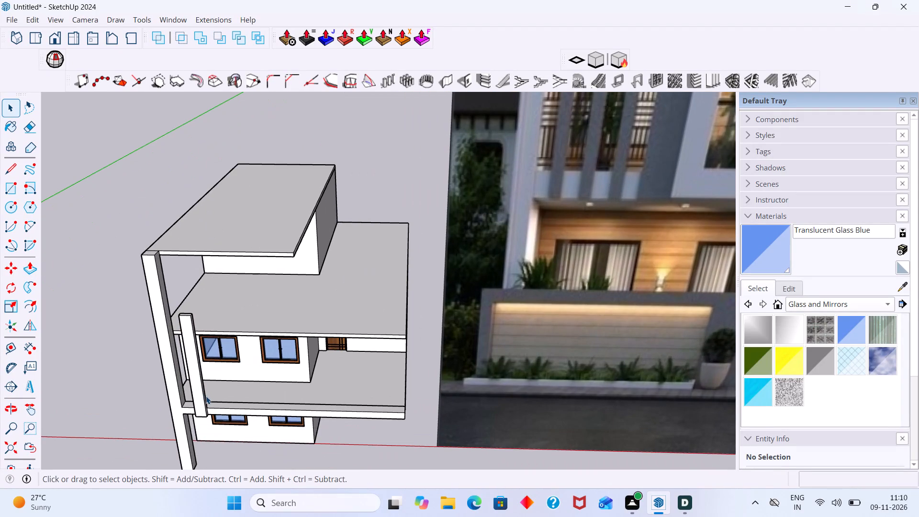
key("ctrl+z")
key("ctrl+z")
key("ctrl+z")
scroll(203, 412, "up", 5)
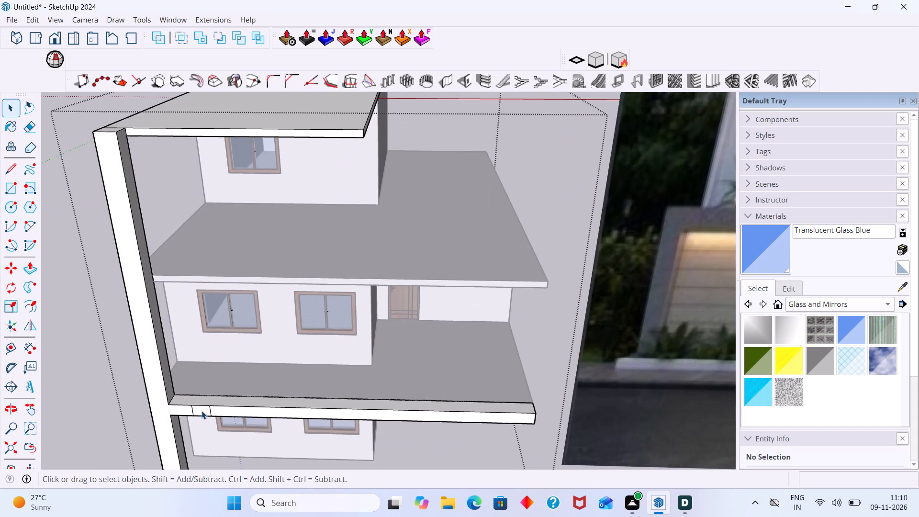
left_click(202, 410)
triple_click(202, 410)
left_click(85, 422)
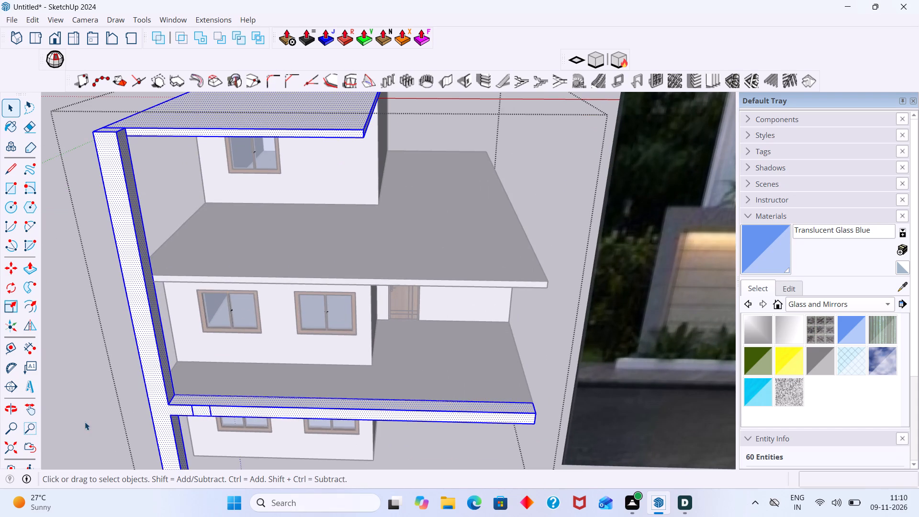
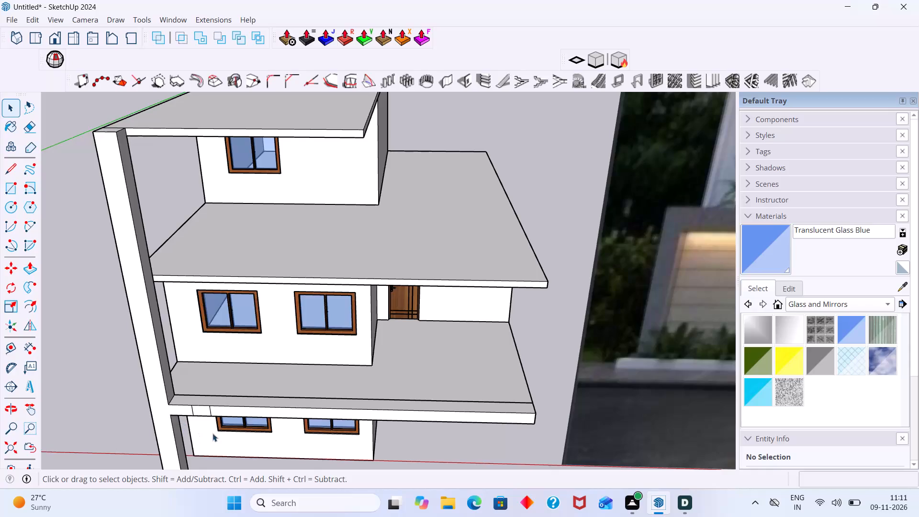
Inside the roof slab group, make the small rectangle on the first-floor beam's front face its own group.
scroll(213, 433, "up", 5)
scroll(196, 405, "down", 15)
scroll(178, 395, "up", 12)
left_click(202, 412)
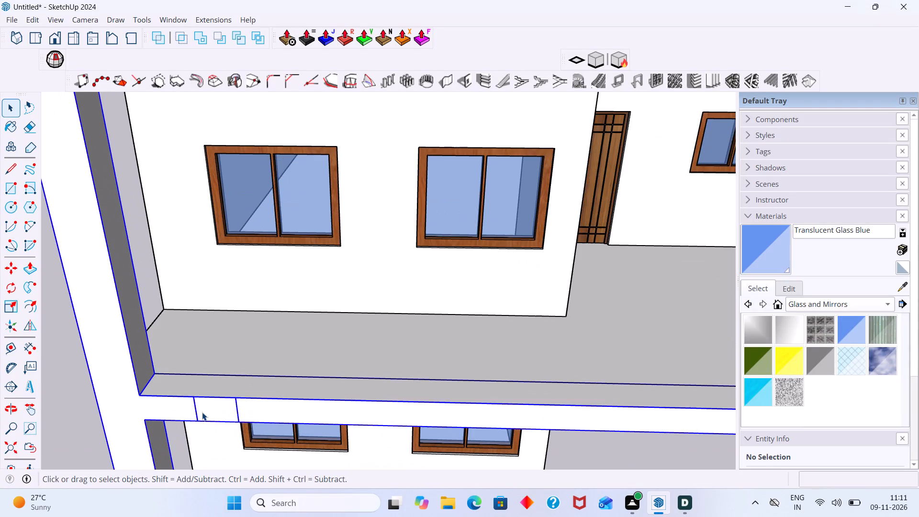
double_click(202, 412)
left_click(202, 412)
double_click(205, 413)
scroll(205, 413, "up", 1)
right_click(205, 413)
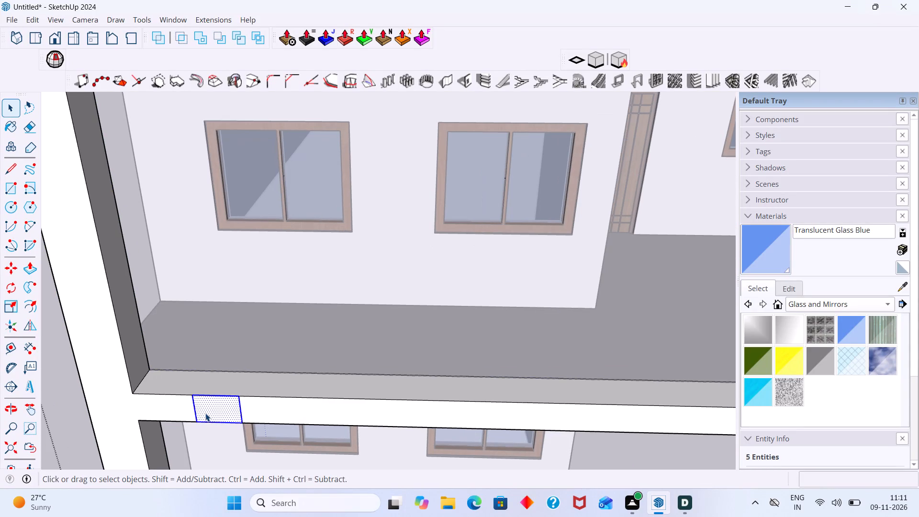
left_click(248, 136)
Inside the new group, Push/Pull the small rectangle outward by 6" from the beam's front, and exit the group.
double_click(226, 402)
double_click(226, 406)
left_click(224, 410)
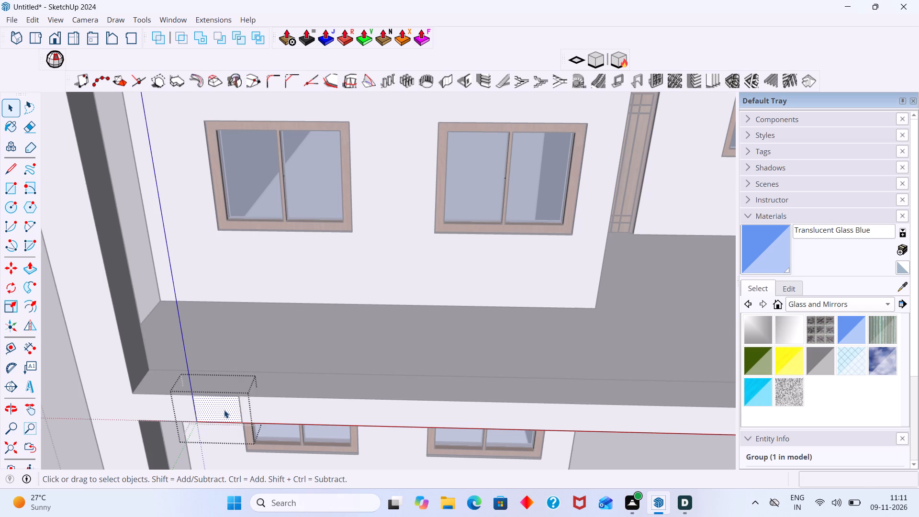
key("p")
left_click(224, 410)
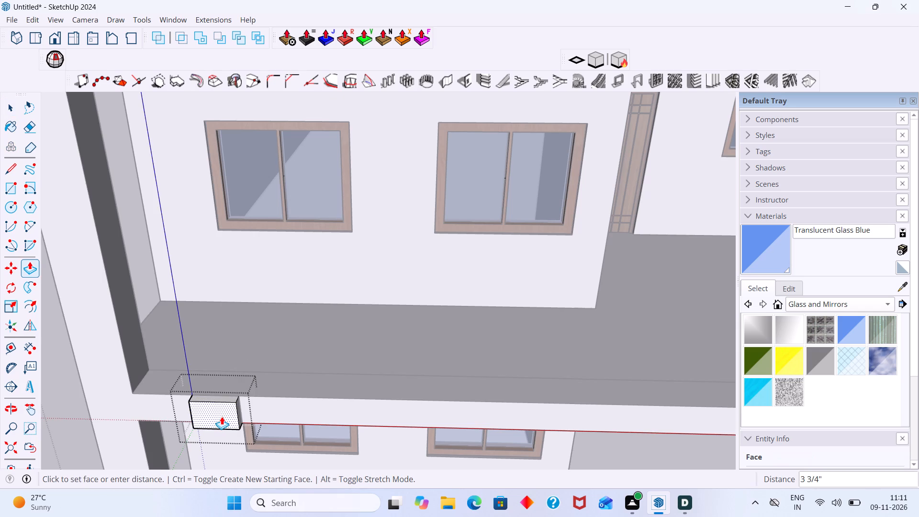
type("6\"")
key("Return")
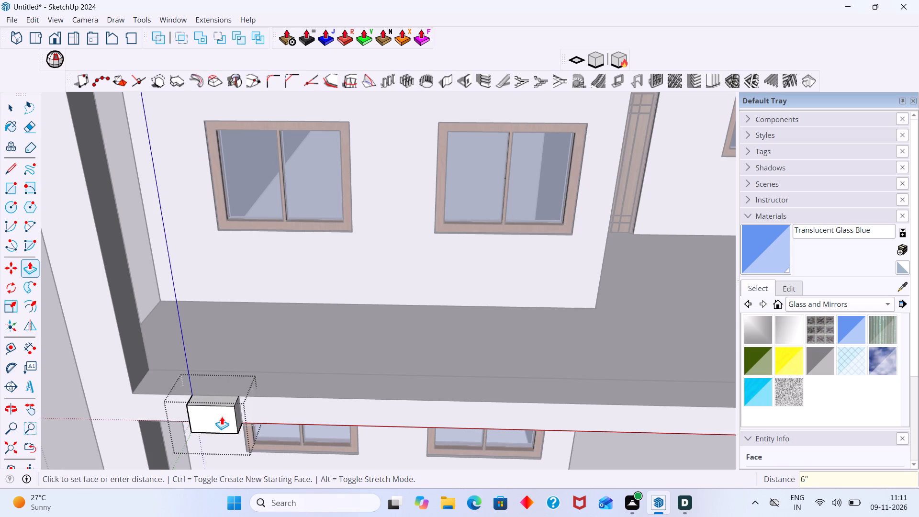
key("space")
scroll(185, 421, "down", 3)
left_click(78, 409)
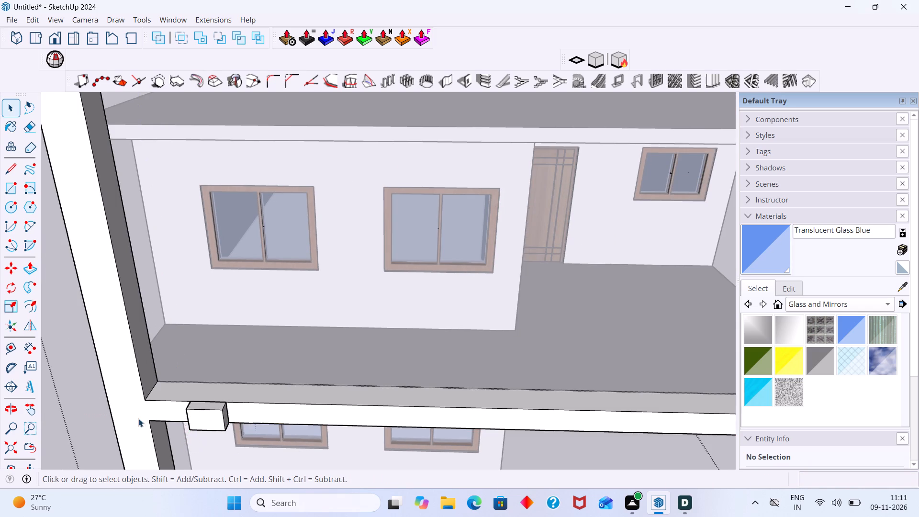
Push/Pull the top face of the small grouped block up by about 13' 1" to form a vertical fin, and exit its group.
scroll(231, 419, "up", 3)
middle_click_drag(204, 427, 201, 443)
scroll(202, 419, "up", 5)
left_click(202, 419)
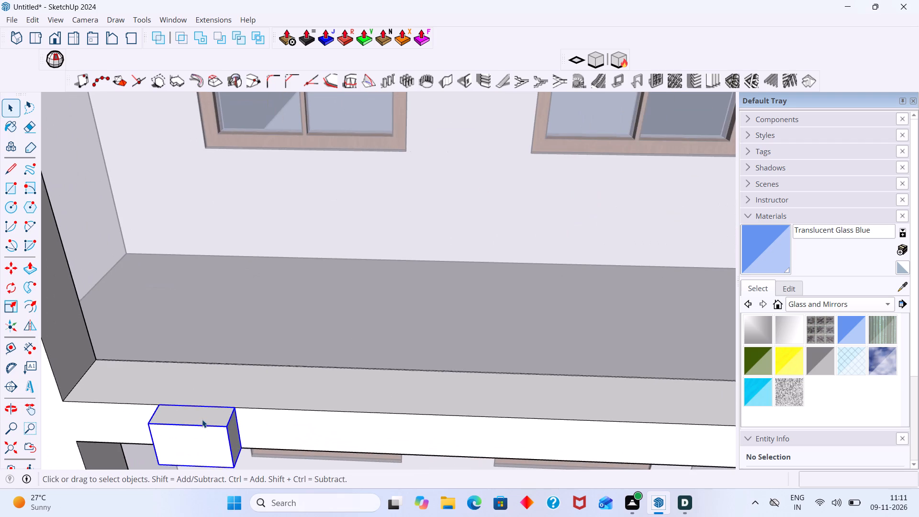
scroll(202, 419, "up", 1)
triple_click(202, 419)
left_click(202, 419)
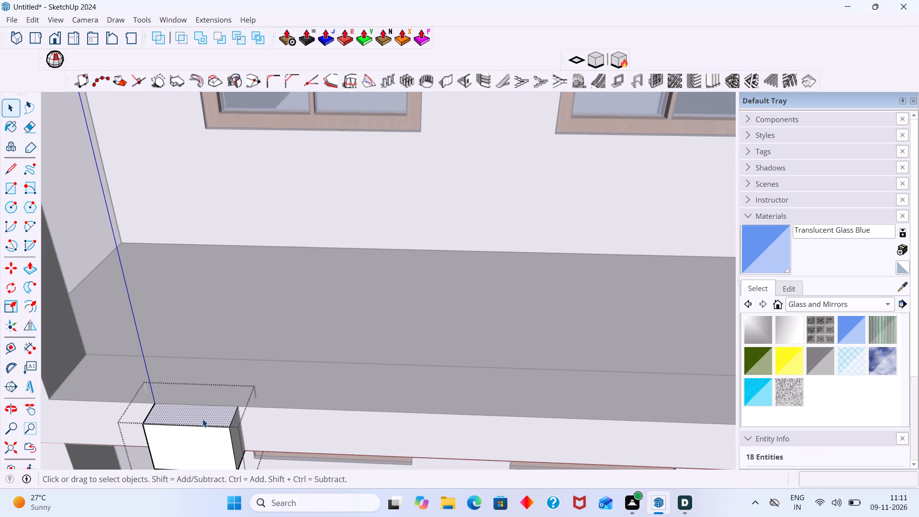
key("p")
left_click(203, 418)
scroll(175, 315, "down", 9)
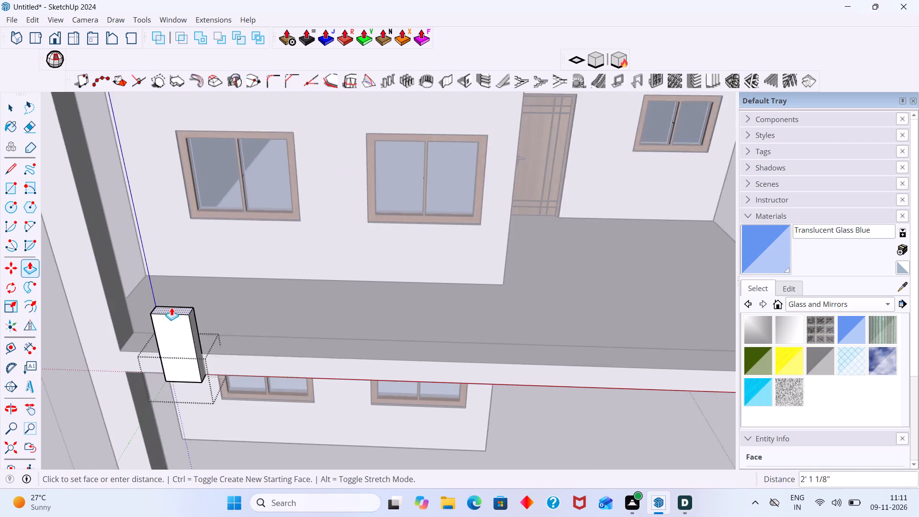
scroll(171, 307, "down", 9)
middle_click_drag(175, 304, 196, 394, "shift")
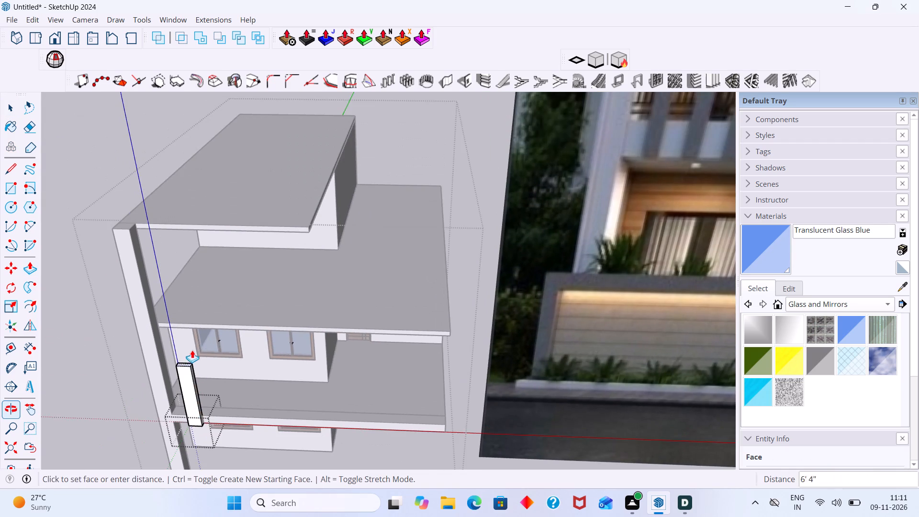
scroll(185, 327, "up", 4)
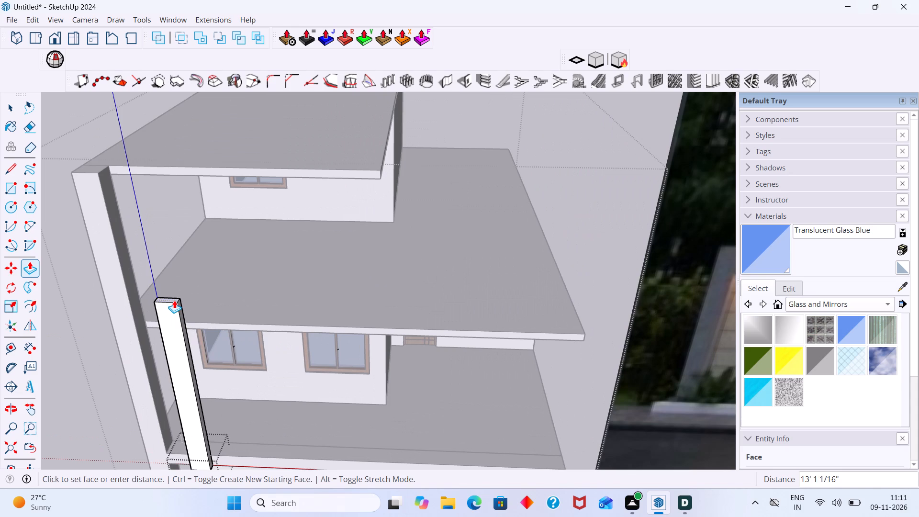
left_click(174, 300)
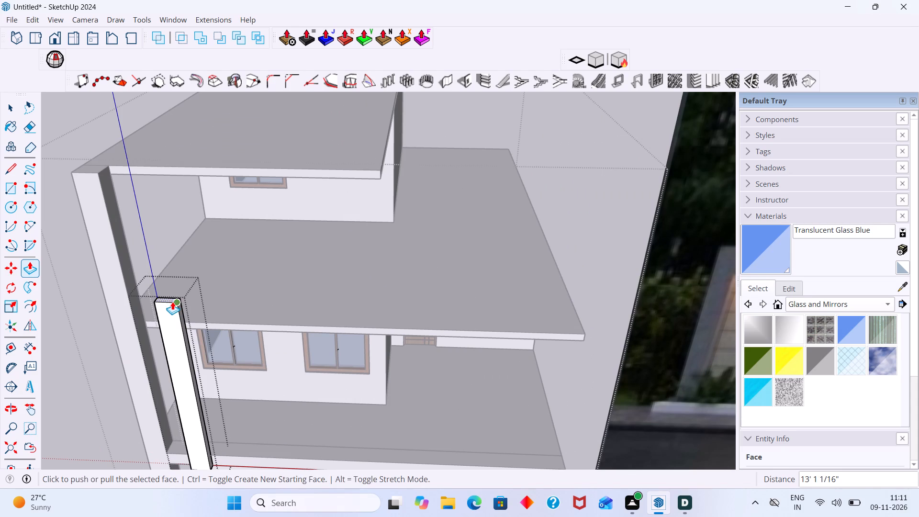
key("space")
left_click(73, 360)
Push/Pull the underside of the first-floor beam downward by 6".
scroll(107, 399, "down", 7)
scroll(200, 435, "down", 2)
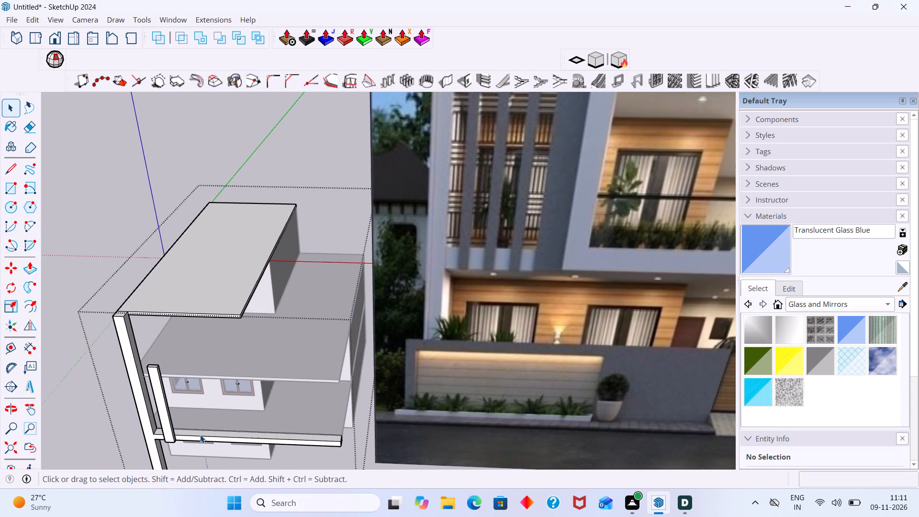
middle_click_drag(192, 453, 201, 432)
scroll(201, 432, "down", 6)
middle_click_drag(222, 455, 222, 427)
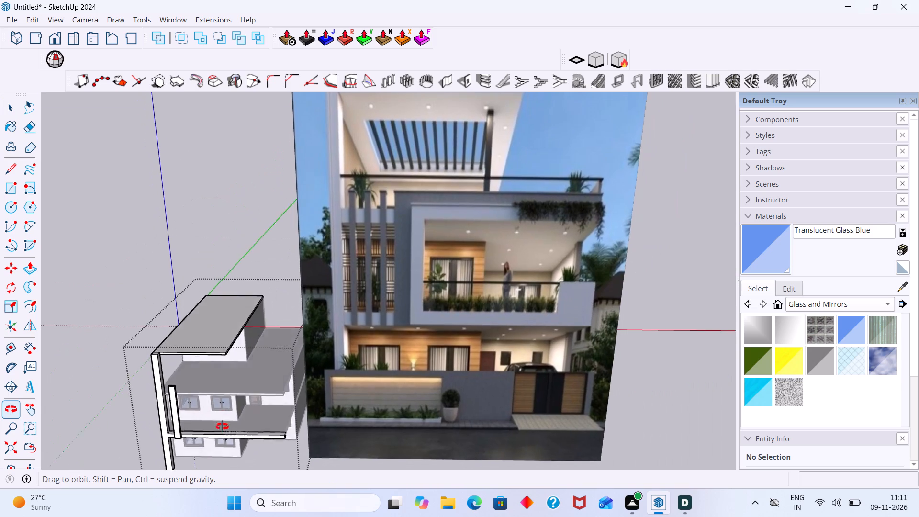
middle_click_drag(222, 427, 219, 346)
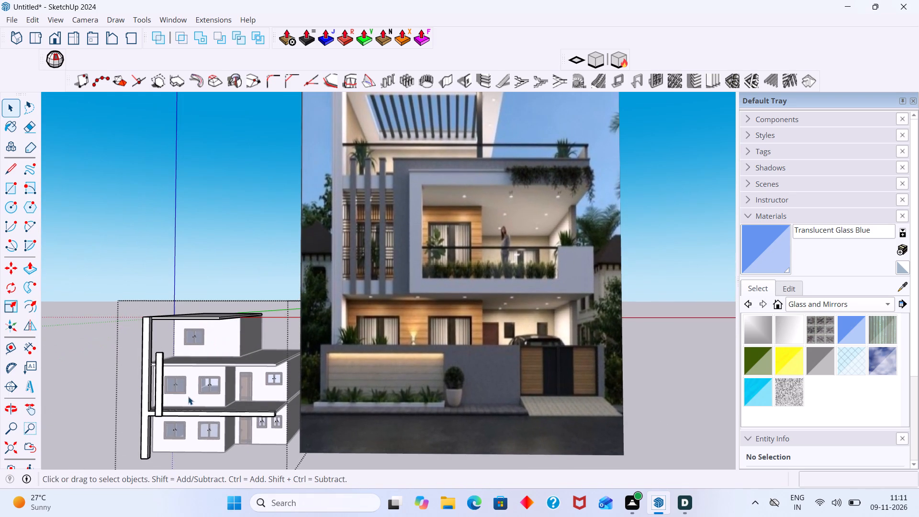
middle_click_drag(181, 415, 167, 339)
middle_click_drag(139, 387, 143, 337)
scroll(148, 376, "up", 5)
middle_click_drag(138, 399, 137, 369)
scroll(132, 376, "up", 3)
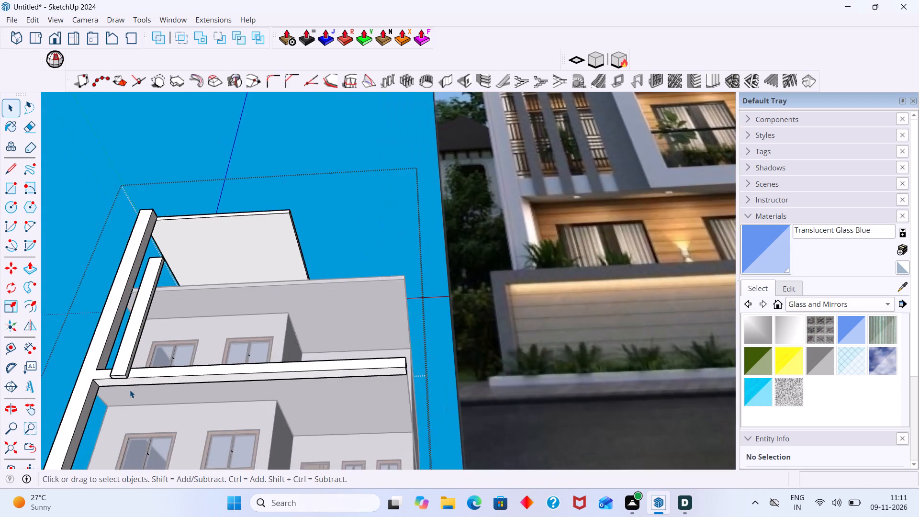
scroll(130, 390, "up", 3)
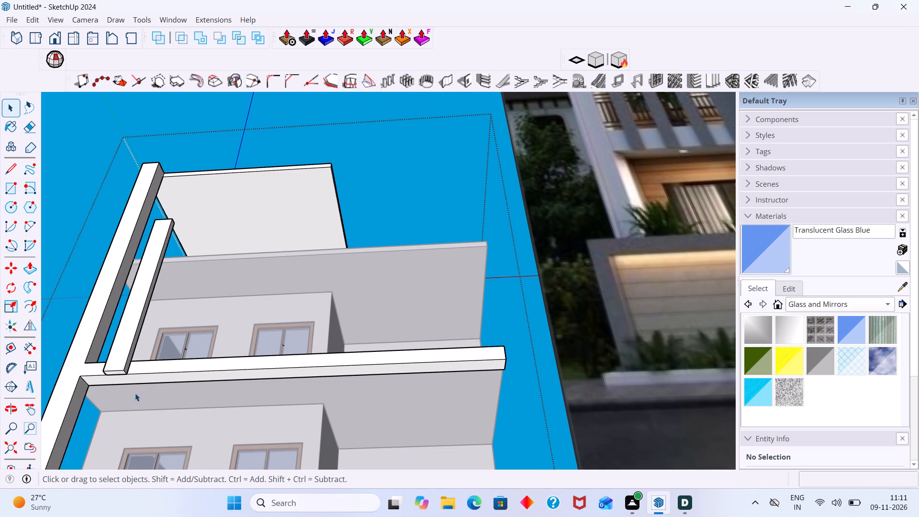
scroll(136, 387, "up", 6)
left_click(144, 371)
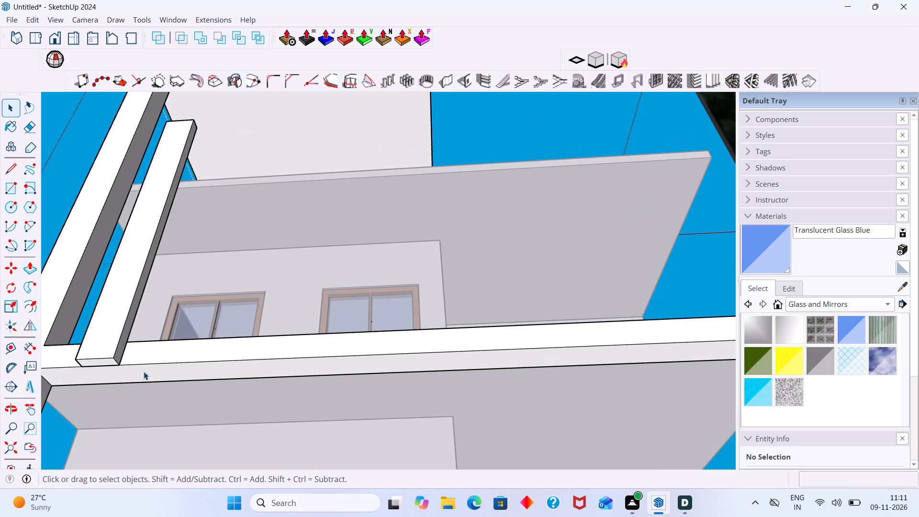
key("p")
left_click(143, 371)
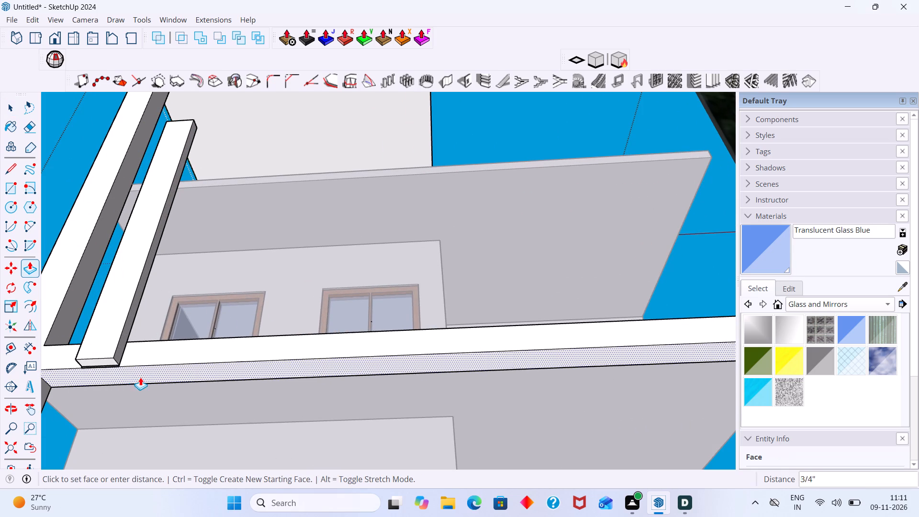
type("6\"")
key("Return")
key("space")
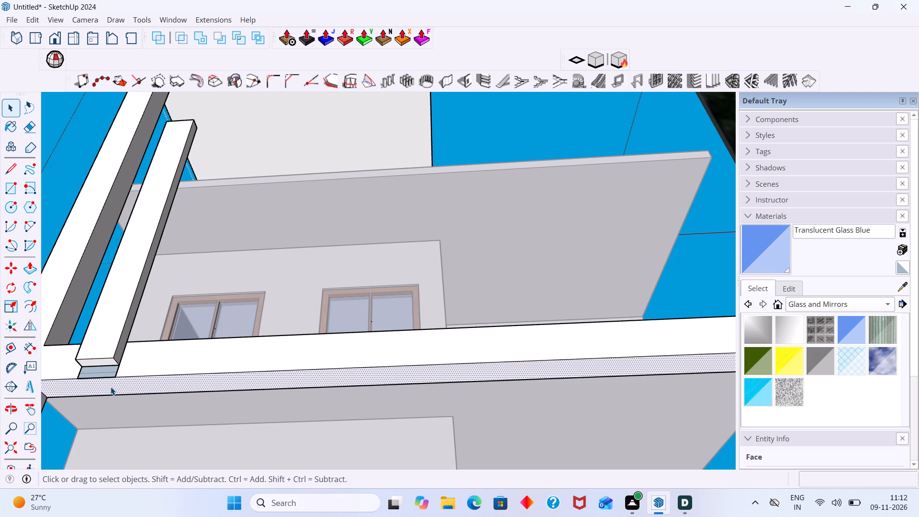
Delete the leftover face in the gap beneath the vertical fin on the deepened beam's front.
key("space")
scroll(112, 375, "up", 4)
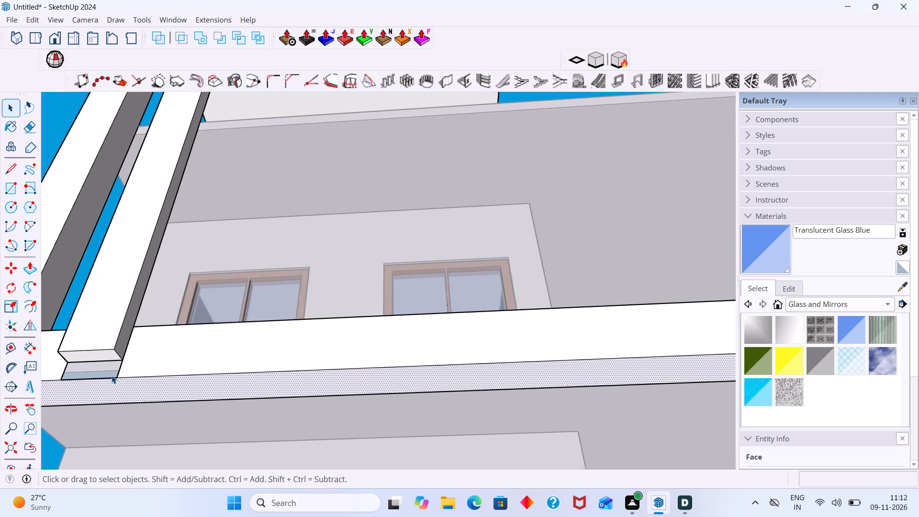
scroll(112, 375, "up", 2)
left_click(113, 369)
key("Delete")
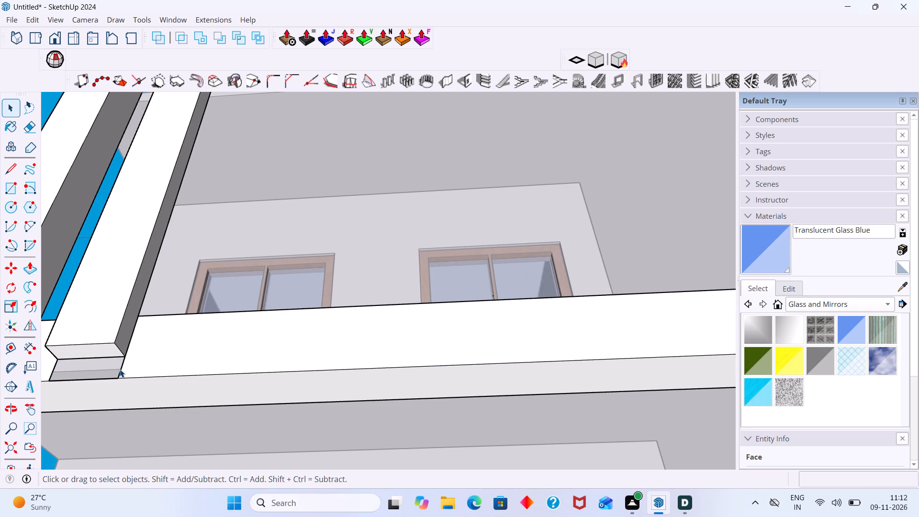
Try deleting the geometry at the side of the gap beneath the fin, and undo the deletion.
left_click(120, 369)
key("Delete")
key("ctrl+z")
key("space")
Delete the short bottom edge of the gap beneath the fin, where it meets the beam's underside.
scroll(121, 365, "down", 7)
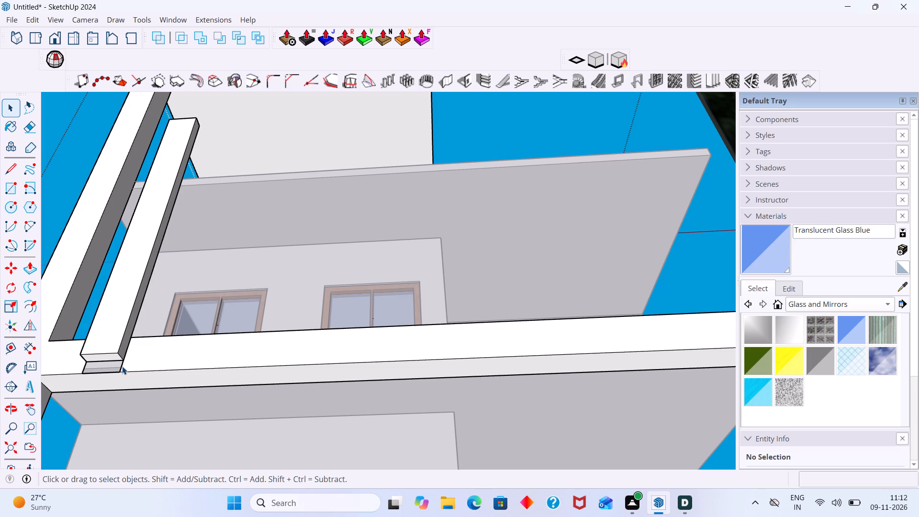
scroll(118, 365, "up", 4)
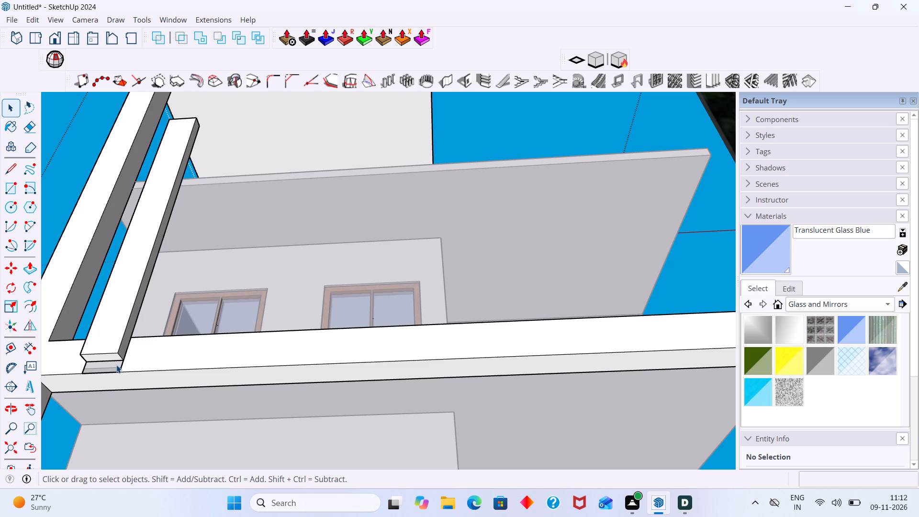
scroll(116, 365, "up", 1)
left_click(123, 365)
left_click(121, 367)
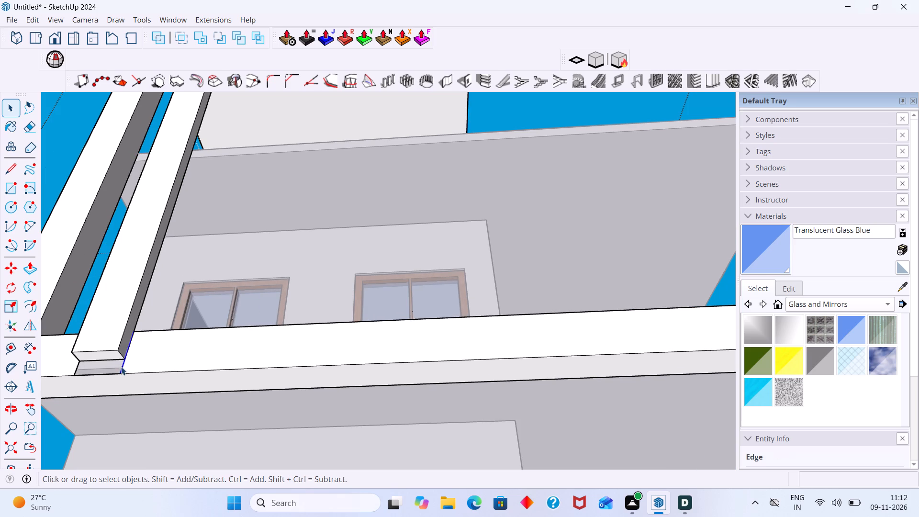
double_click(121, 368)
left_click(117, 367)
left_click(117, 367)
scroll(117, 367, "up", 1)
scroll(116, 369, "down", 3)
middle_click_drag(118, 374, 148, 412)
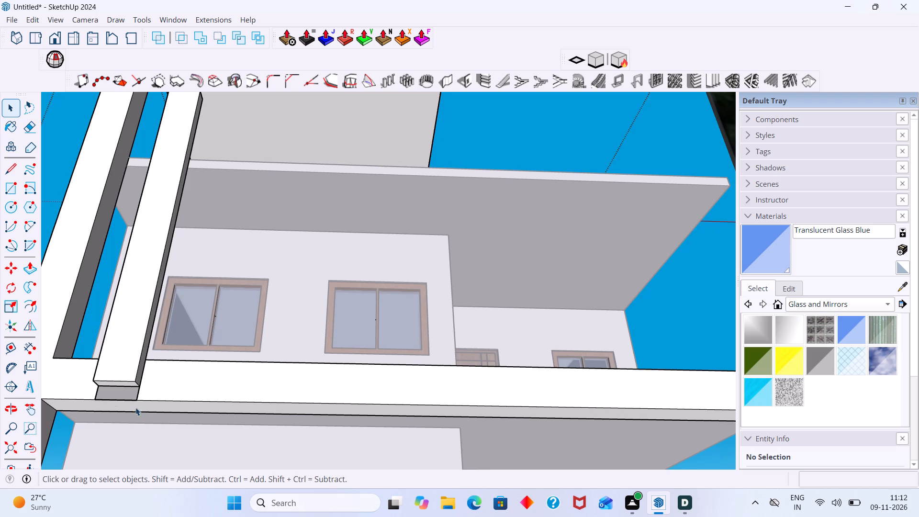
scroll(107, 392, "up", 6)
scroll(126, 390, "down", 8)
scroll(117, 396, "up", 6)
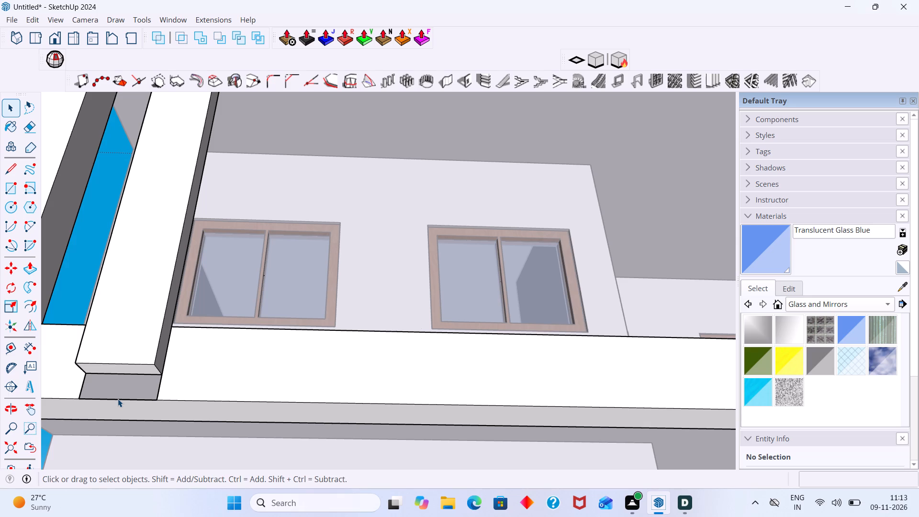
scroll(123, 395, "up", 3)
left_click(125, 393)
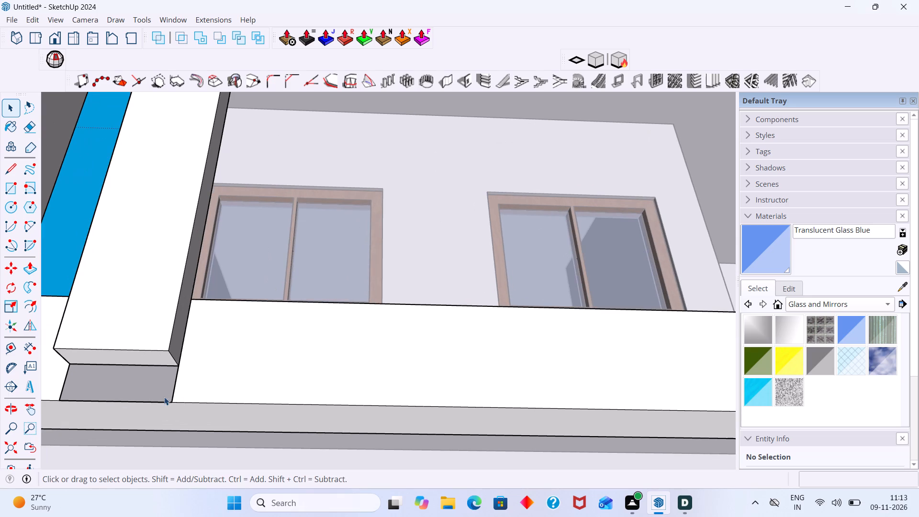
left_click(168, 402)
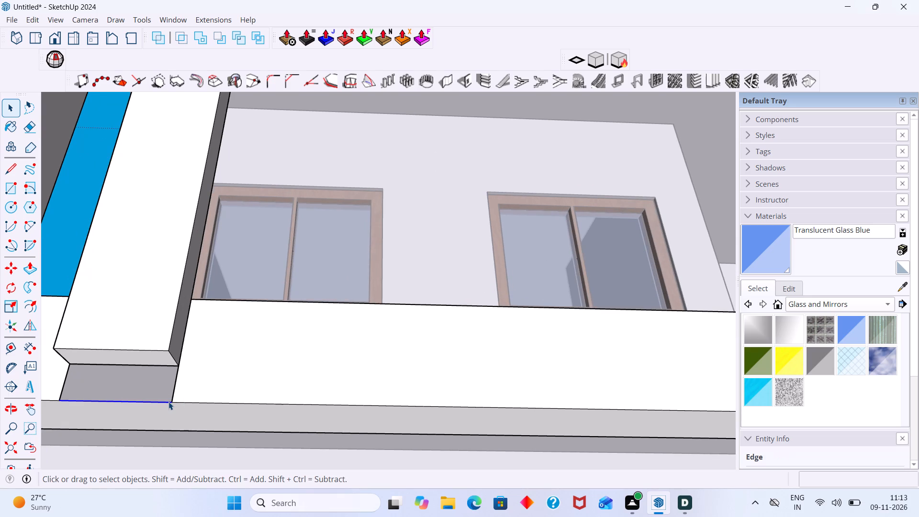
key("Delete")
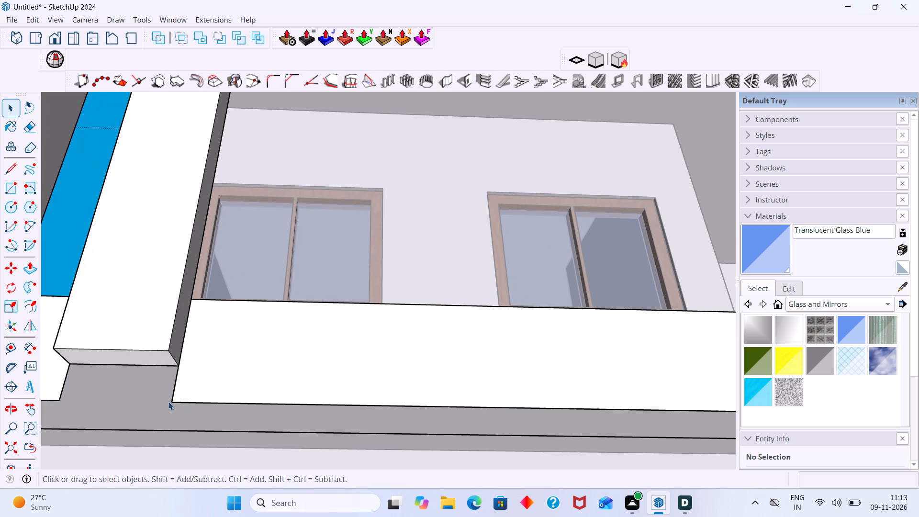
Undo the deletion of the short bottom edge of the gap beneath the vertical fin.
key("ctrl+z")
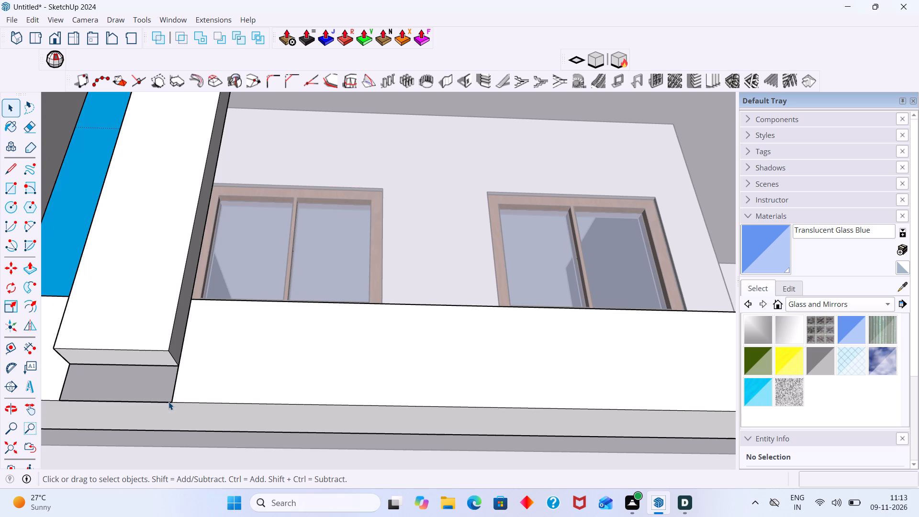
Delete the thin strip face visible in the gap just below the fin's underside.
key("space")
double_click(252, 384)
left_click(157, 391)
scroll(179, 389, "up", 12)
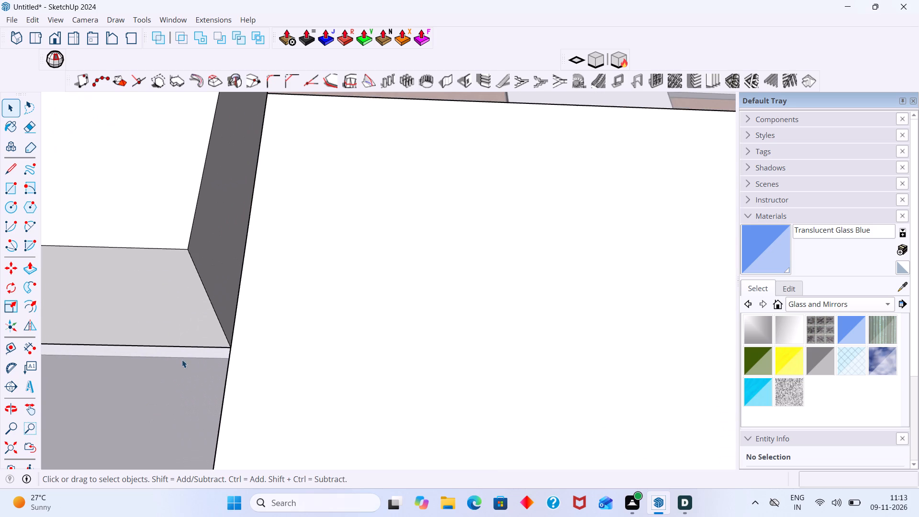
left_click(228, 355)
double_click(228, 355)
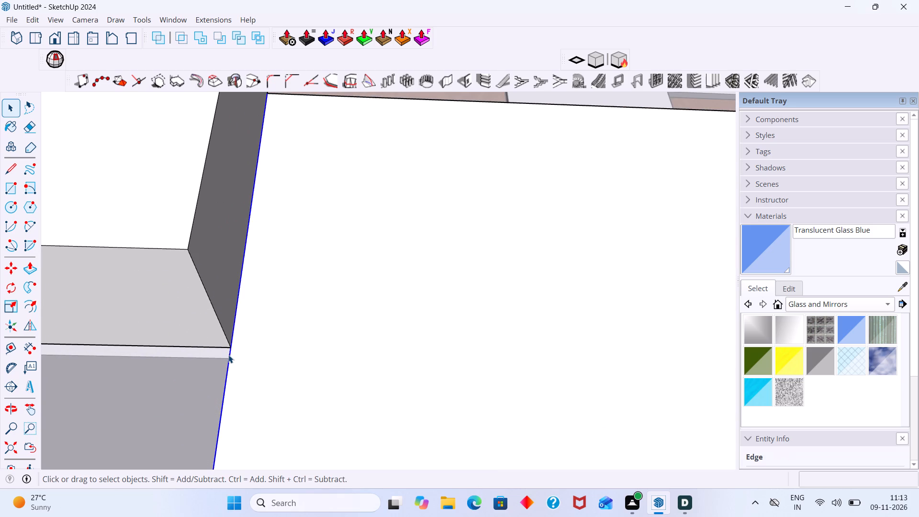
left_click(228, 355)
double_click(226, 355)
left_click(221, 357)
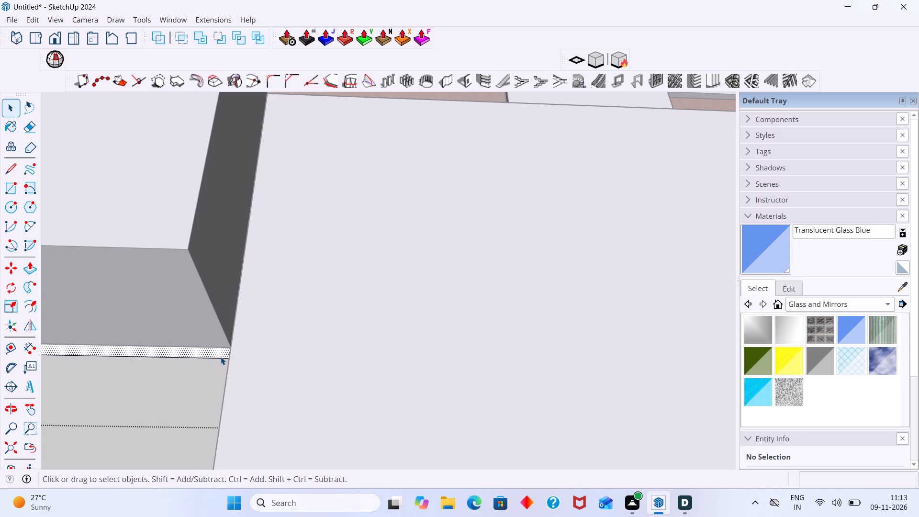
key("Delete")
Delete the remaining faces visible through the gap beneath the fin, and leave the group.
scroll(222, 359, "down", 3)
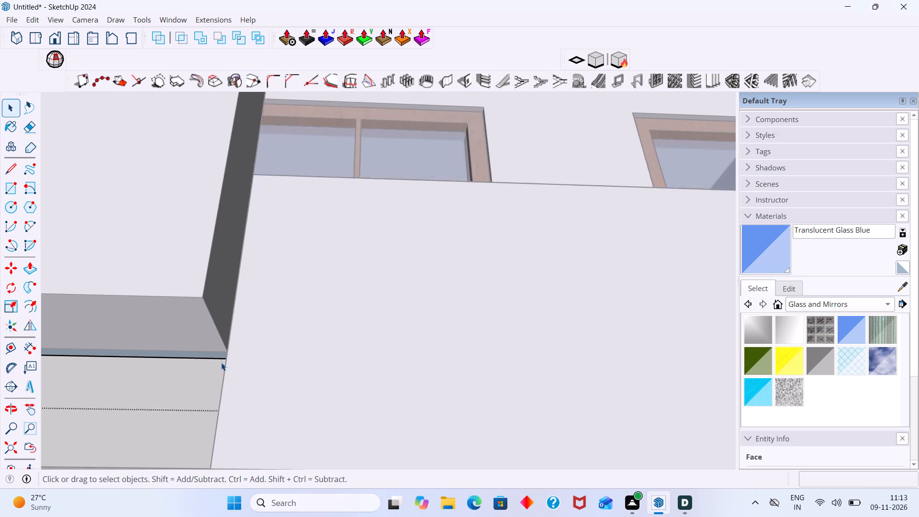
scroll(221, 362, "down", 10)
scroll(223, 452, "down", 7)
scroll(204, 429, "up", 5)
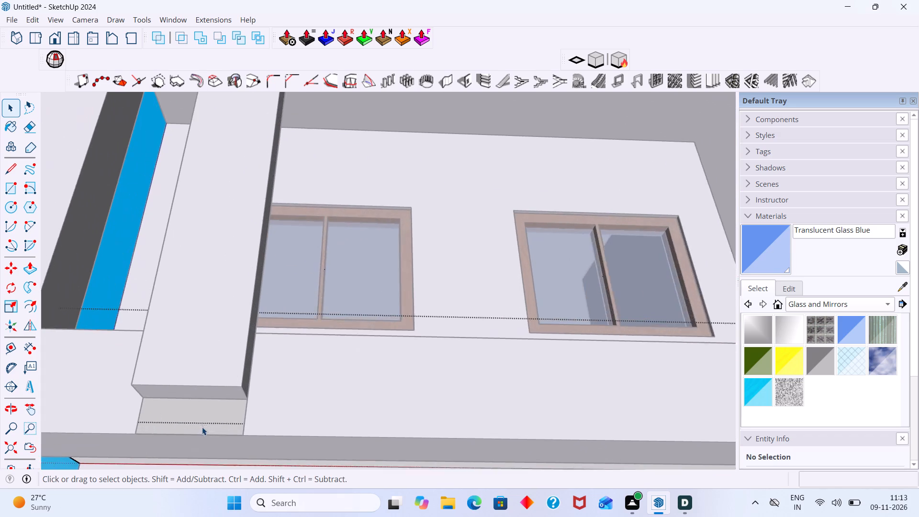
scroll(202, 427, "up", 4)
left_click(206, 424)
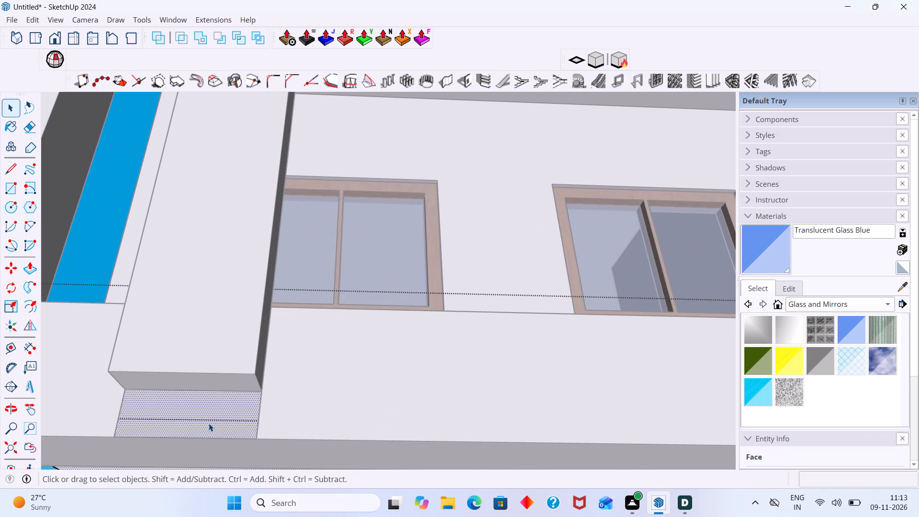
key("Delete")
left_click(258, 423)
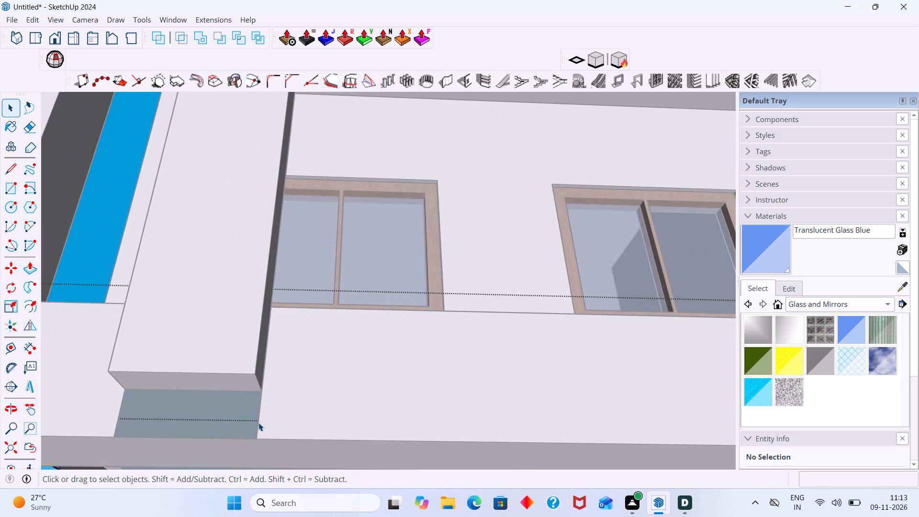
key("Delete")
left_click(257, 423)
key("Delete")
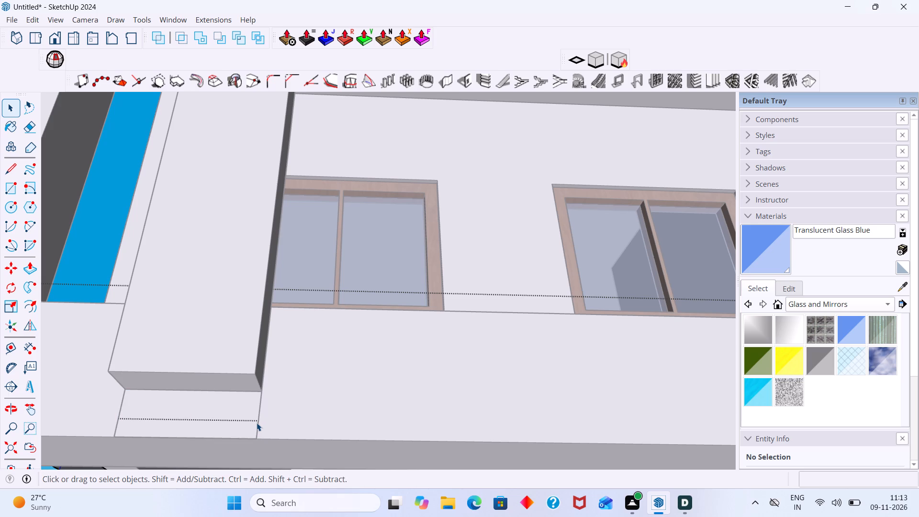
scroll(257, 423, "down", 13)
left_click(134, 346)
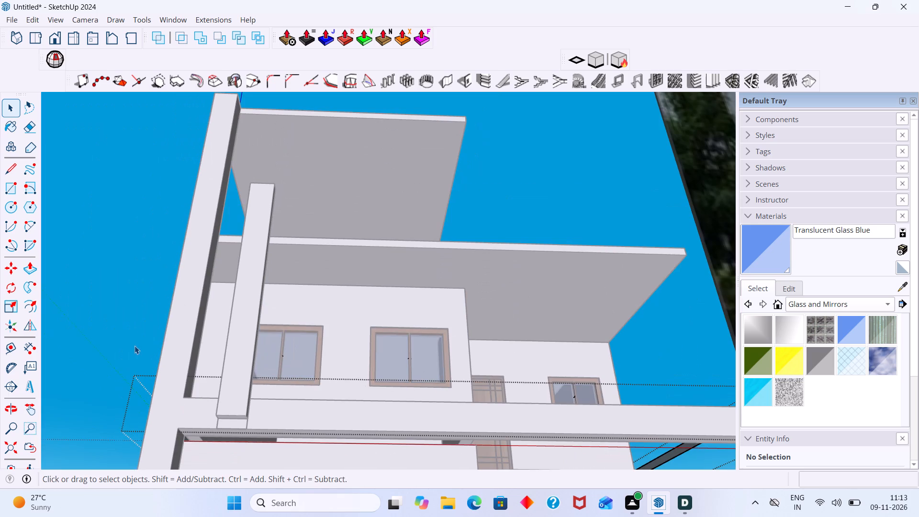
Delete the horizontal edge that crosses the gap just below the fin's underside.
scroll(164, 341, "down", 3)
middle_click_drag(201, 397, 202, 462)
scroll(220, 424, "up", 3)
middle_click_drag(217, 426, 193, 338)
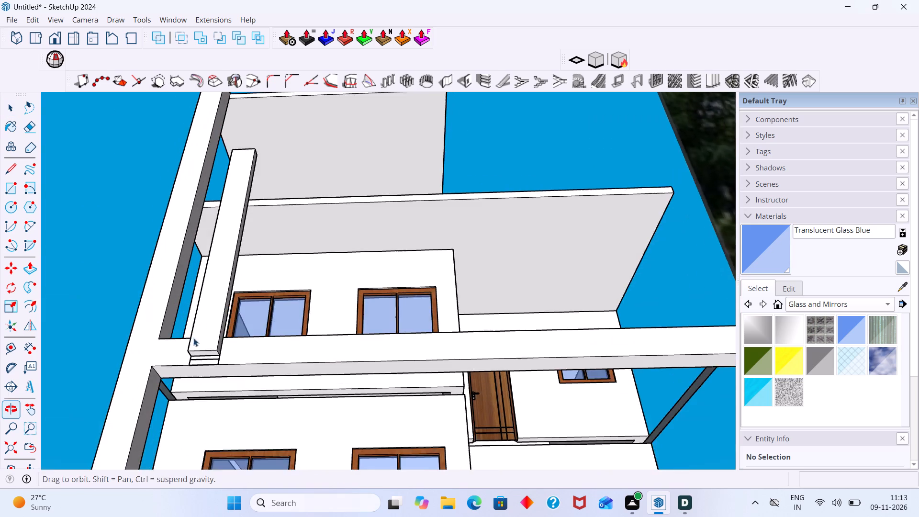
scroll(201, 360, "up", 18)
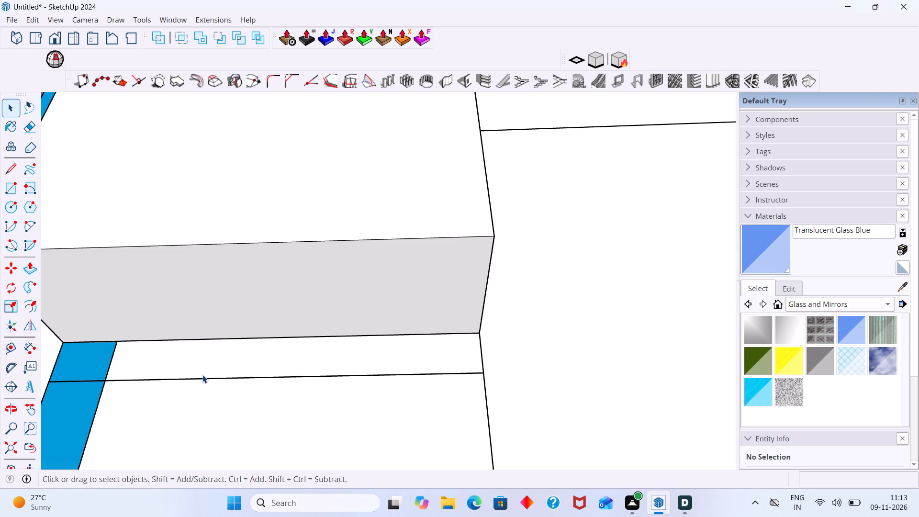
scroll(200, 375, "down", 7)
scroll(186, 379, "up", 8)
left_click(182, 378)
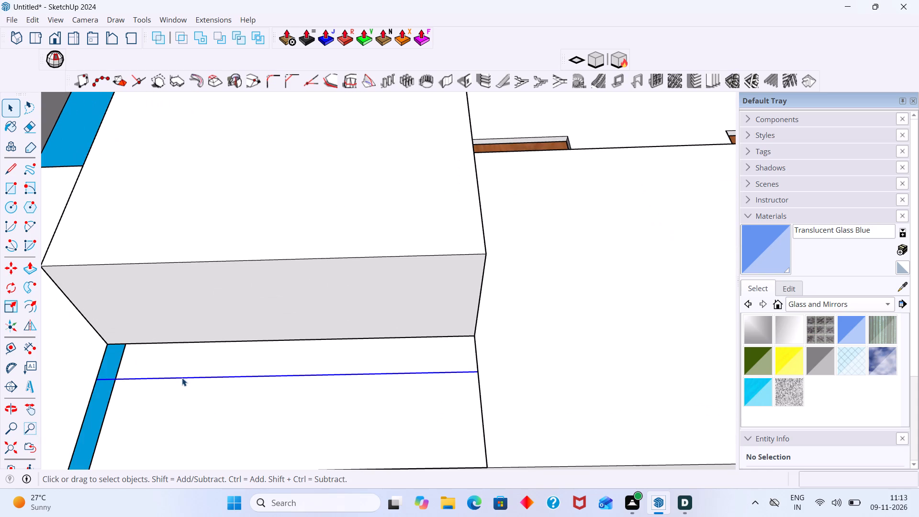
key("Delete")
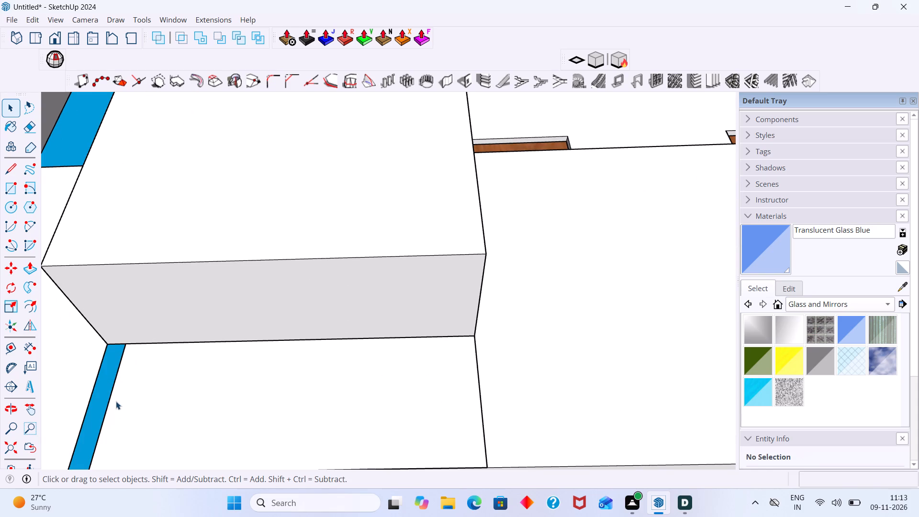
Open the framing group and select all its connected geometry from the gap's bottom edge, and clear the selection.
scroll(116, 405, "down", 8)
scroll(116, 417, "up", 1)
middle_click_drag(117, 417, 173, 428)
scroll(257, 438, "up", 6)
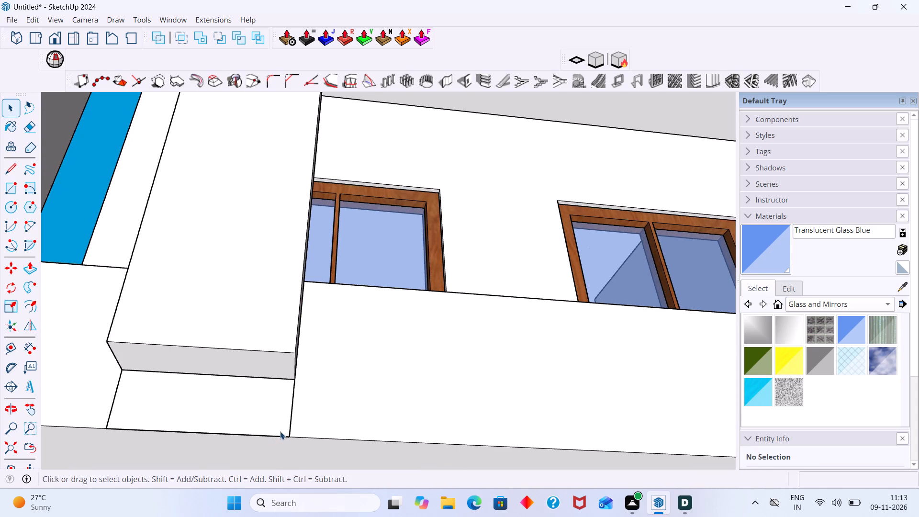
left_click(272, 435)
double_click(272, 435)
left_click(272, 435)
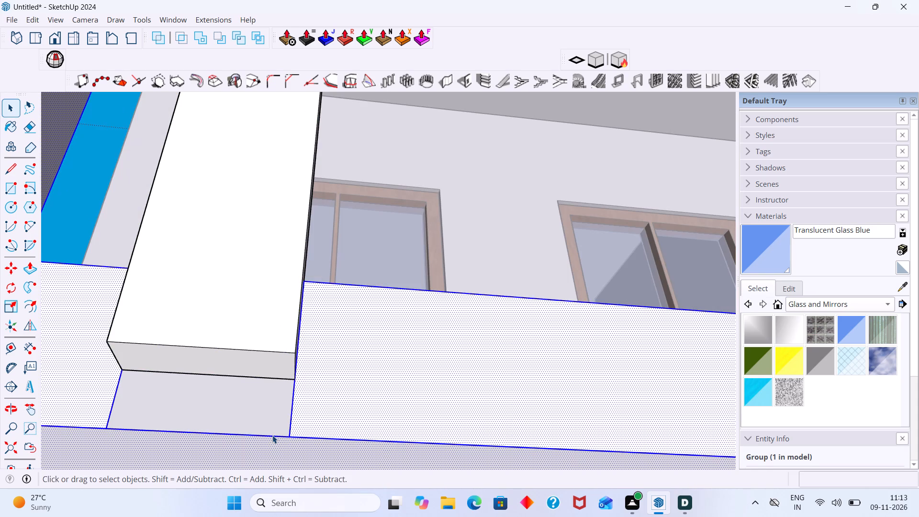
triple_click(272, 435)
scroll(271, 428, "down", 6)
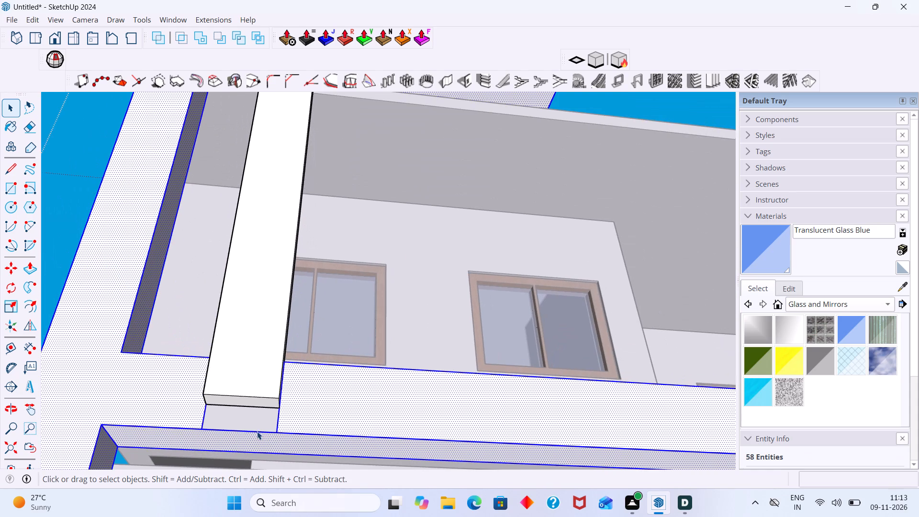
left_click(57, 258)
Examine the gap beneath the fin and the geometry behind it from the front, below and the side.
scroll(192, 420, "up", 3)
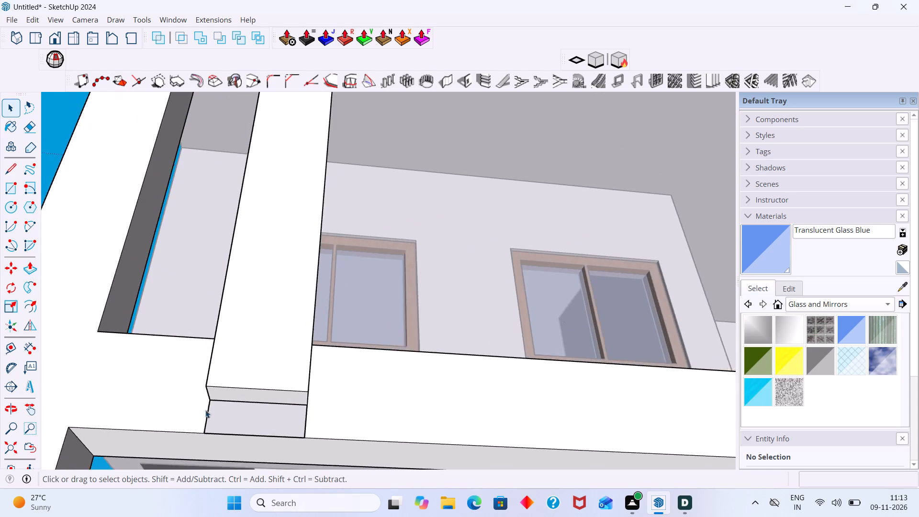
scroll(205, 410, "up", 14)
scroll(205, 399, "down", 13)
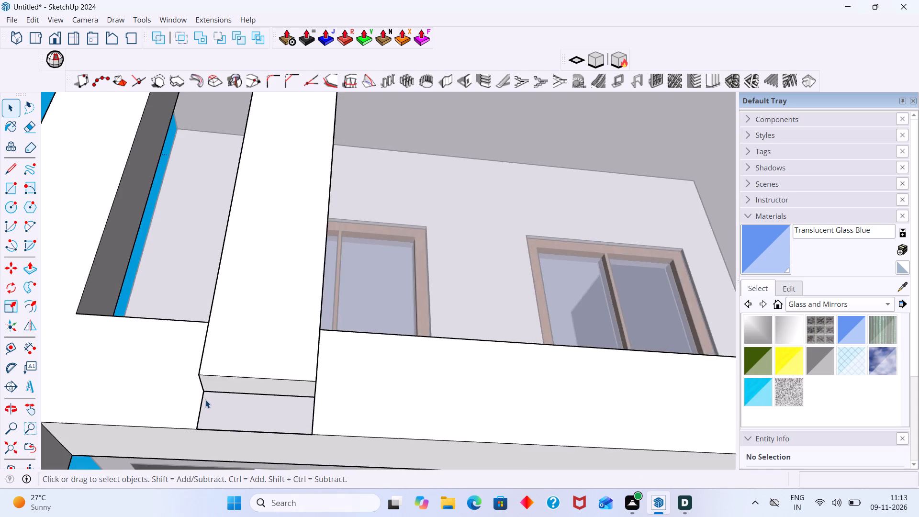
scroll(205, 400, "down", 2)
middle_click_drag(205, 400, 214, 419)
scroll(147, 357, "up", 11)
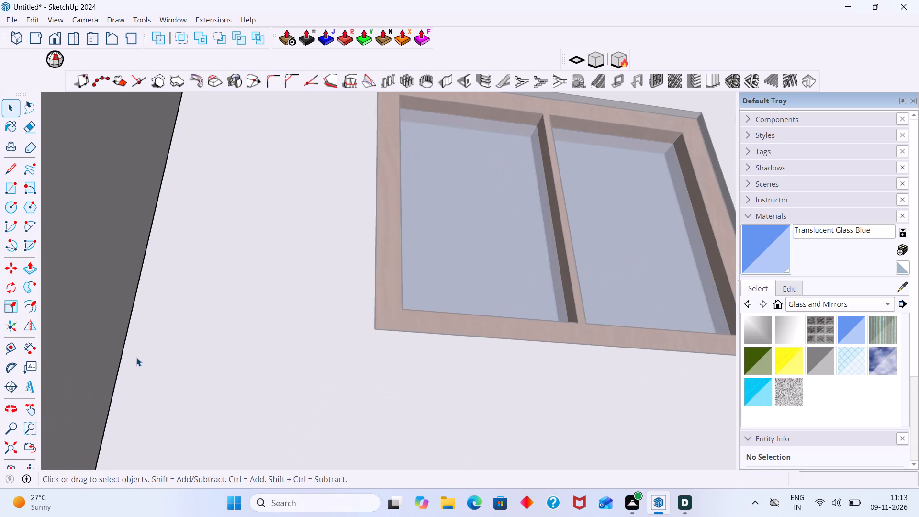
scroll(136, 358, "down", 3)
scroll(136, 362, "down", 20)
scroll(136, 362, "down", 6)
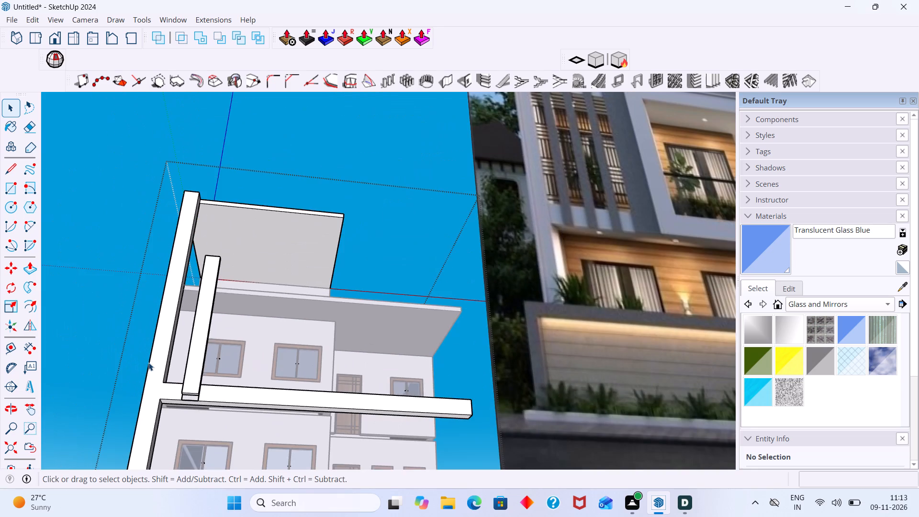
left_click(101, 326)
scroll(134, 322, "down", 4)
middle_click_drag(187, 387, 177, 440)
scroll(176, 406, "up", 5)
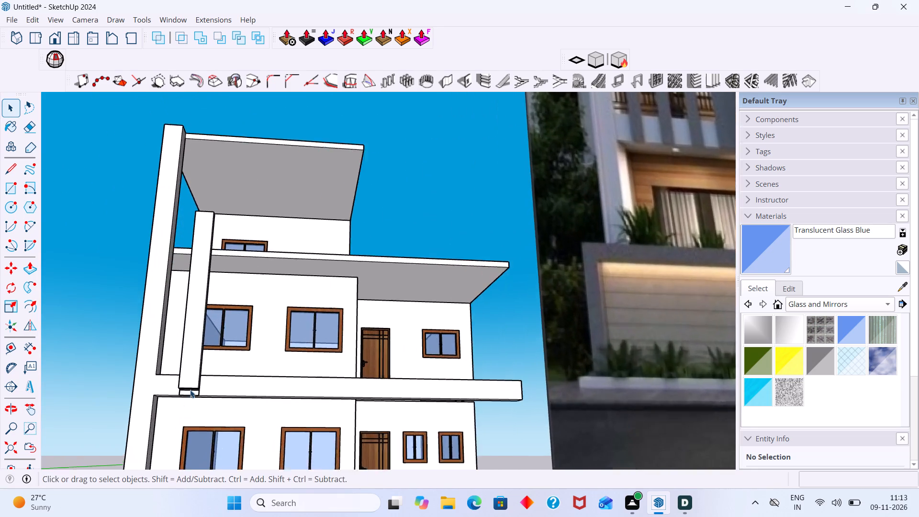
scroll(190, 390, "up", 2)
middle_click_drag(200, 391, 196, 426)
scroll(196, 426, "up", 17)
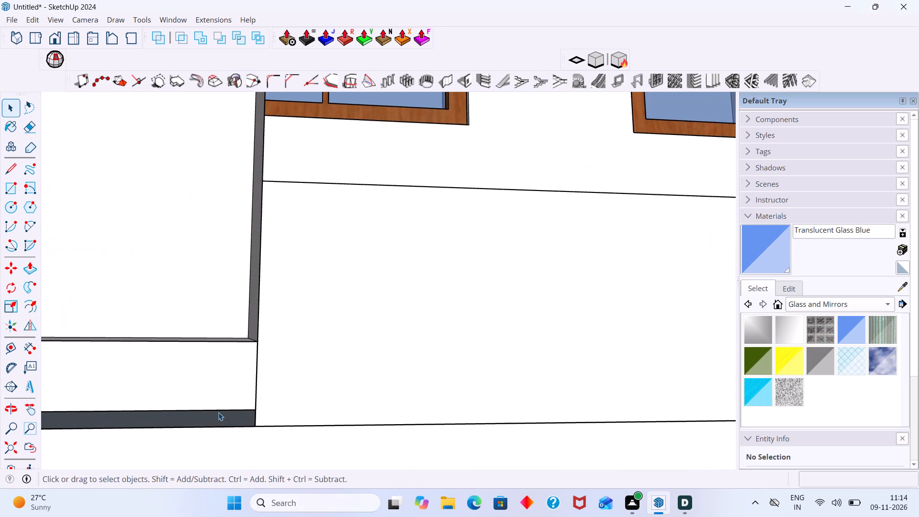
middle_click_drag(218, 412, 402, 388)
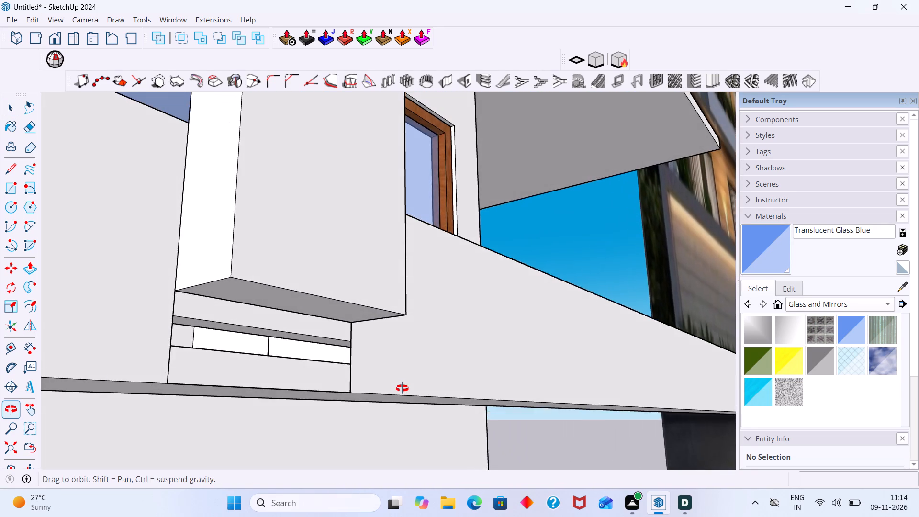
middle_click_drag(402, 388, 391, 388)
Undo the deletions around the gap and the beam's 6" deepening, back to its original underside.
key("ctrl+z")
key("ctrl+z")
key("ctrl+z")
key("ctrl+z")
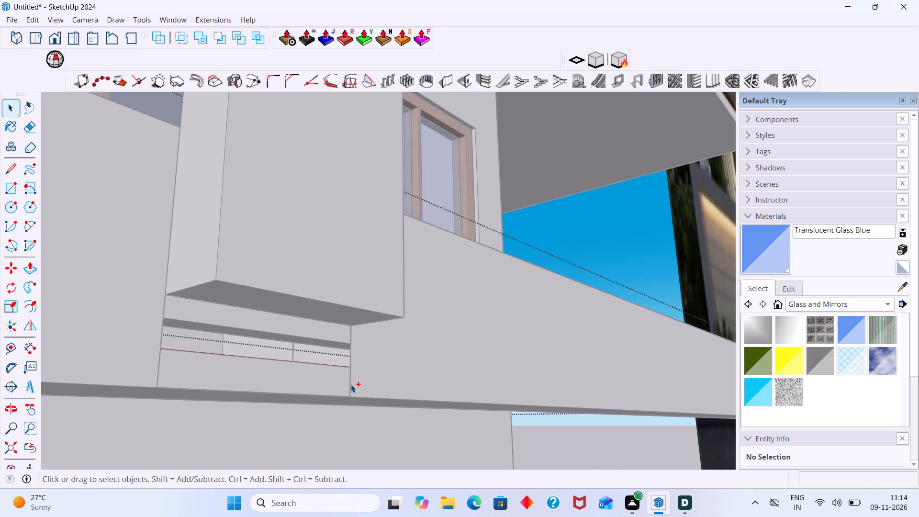
key("ctrl+z")
key("ctrl+z")
key("ctrl+z")
key("ctrl+z")
key("ctrl+z")
key("ctrl+z")
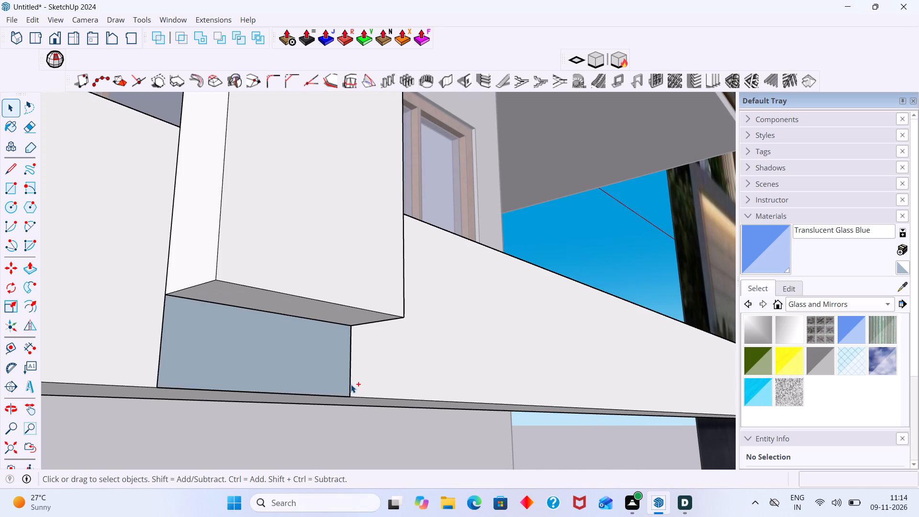
key("ctrl+z")
key("space")
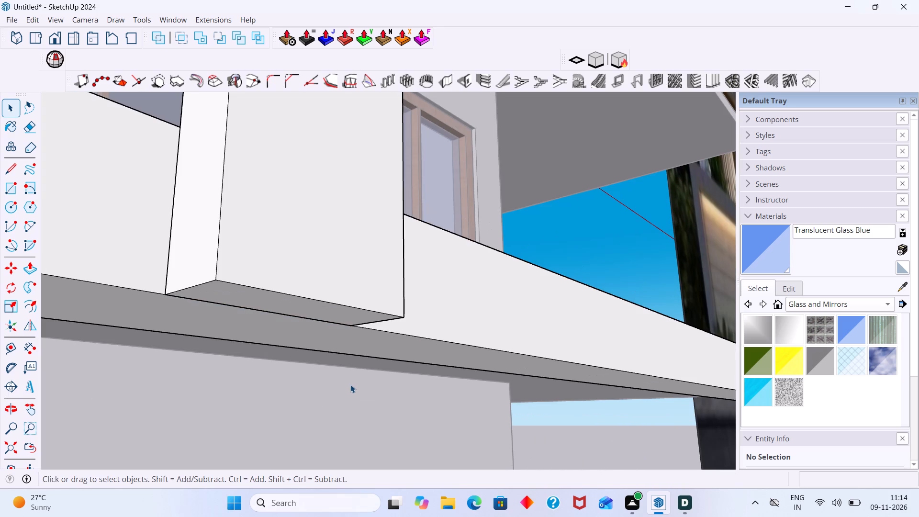
Use Joint Push Pull to extend the underside of the first-floor beam downward by 6".
scroll(350, 384, "down", 10)
scroll(189, 356, "down", 11)
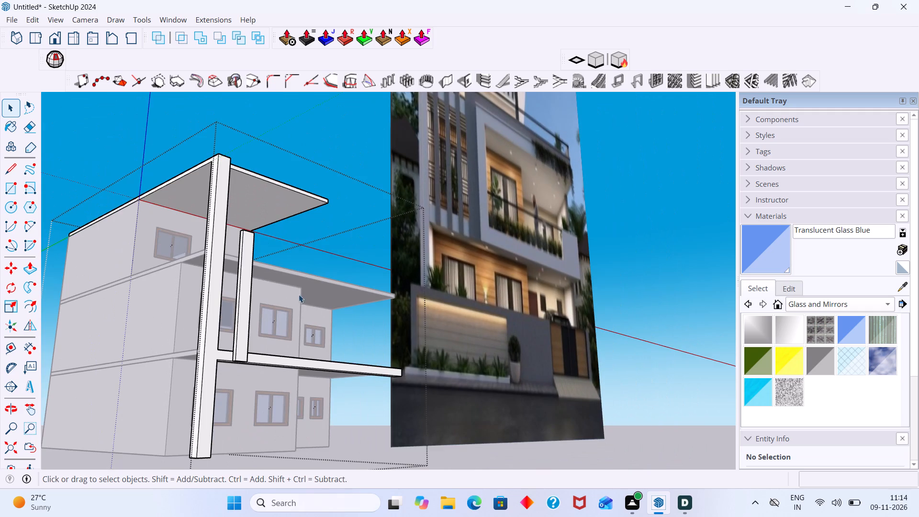
left_click(623, 241)
middle_click_drag(498, 323, 428, 318)
middle_click_drag(262, 382, 268, 315)
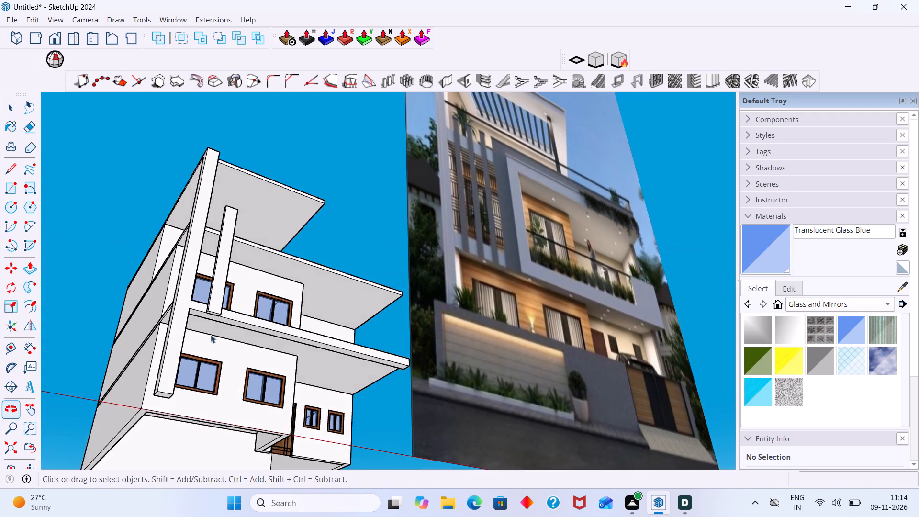
scroll(207, 331, "up", 11)
middle_click_drag(215, 309, 216, 286)
scroll(219, 292, "up", 4)
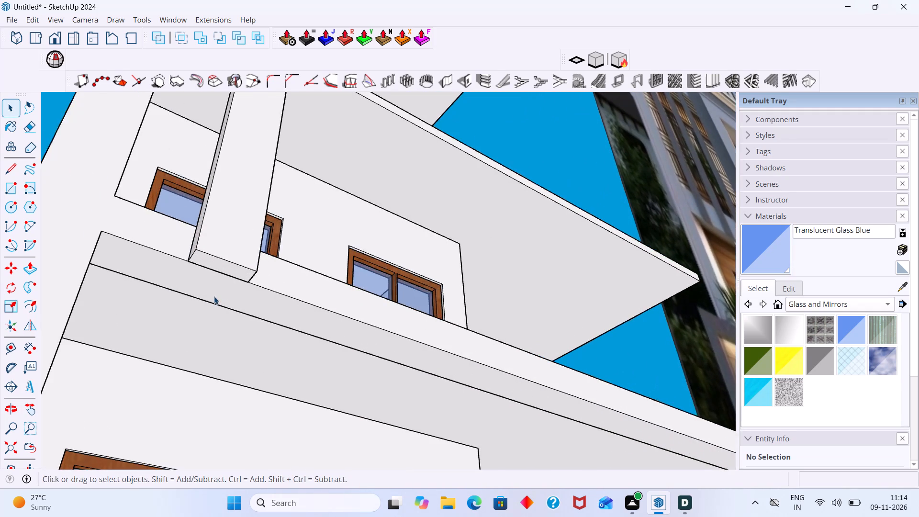
scroll(213, 296, "down", 3)
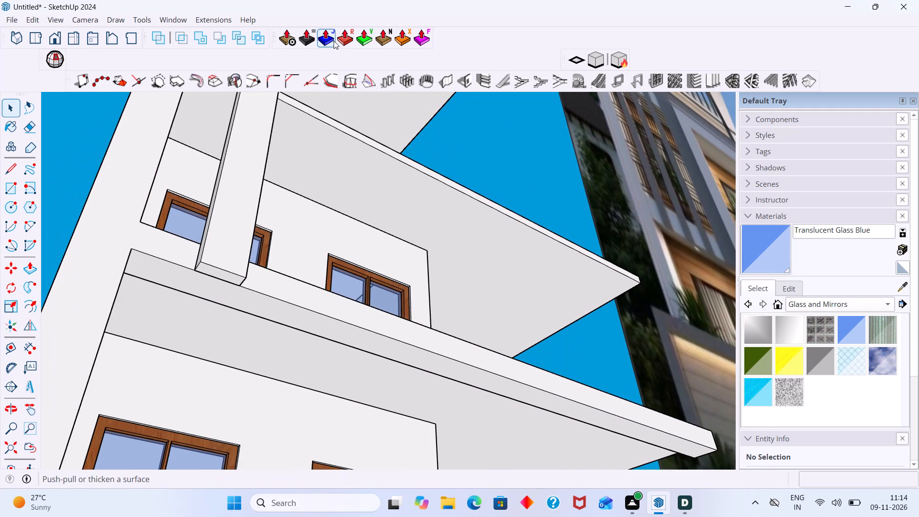
left_click(334, 41)
scroll(225, 300, "up", 3)
left_click(226, 297)
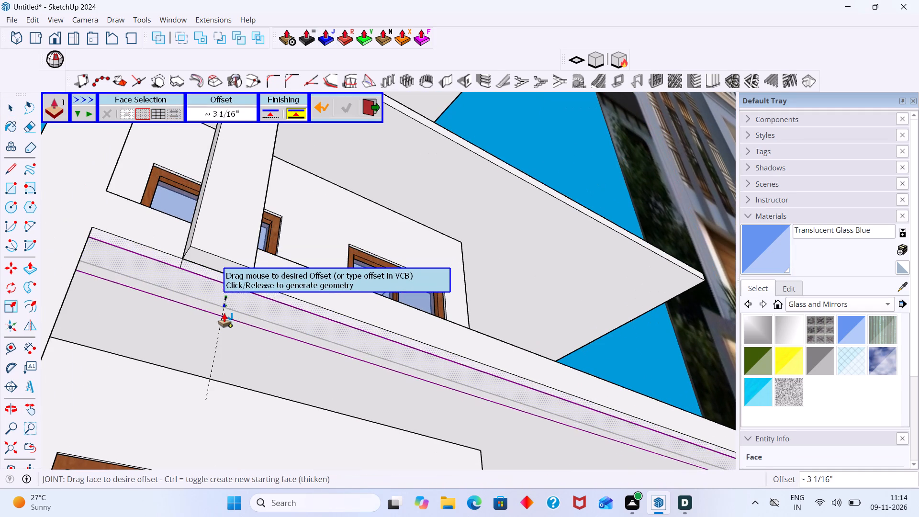
type("6\"")
key("Return")
key("space")
scroll(351, 301, "down", 4)
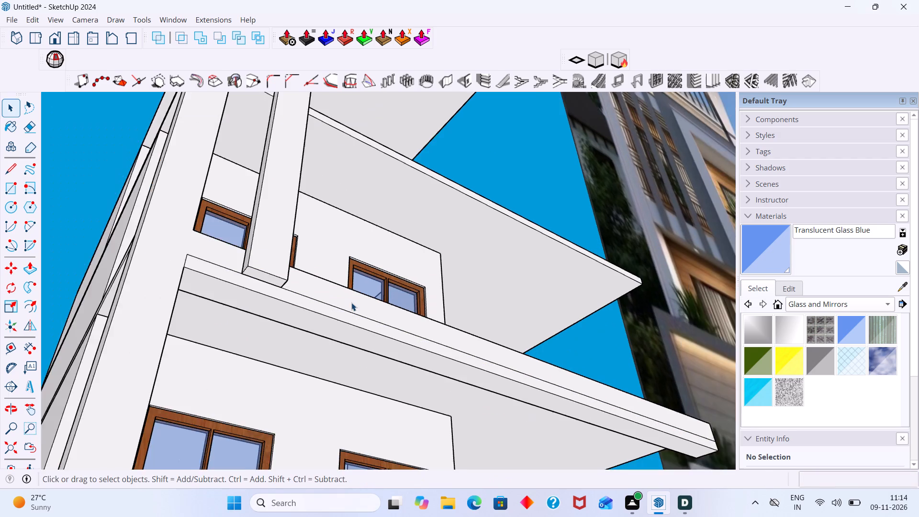
Open the framing group and delete the leftover seam edges on the first-floor beam's front face, on both sides of the fin and at the corner post.
middle_click_drag(351, 305, 267, 375)
scroll(254, 393, "up", 3)
left_click(253, 380)
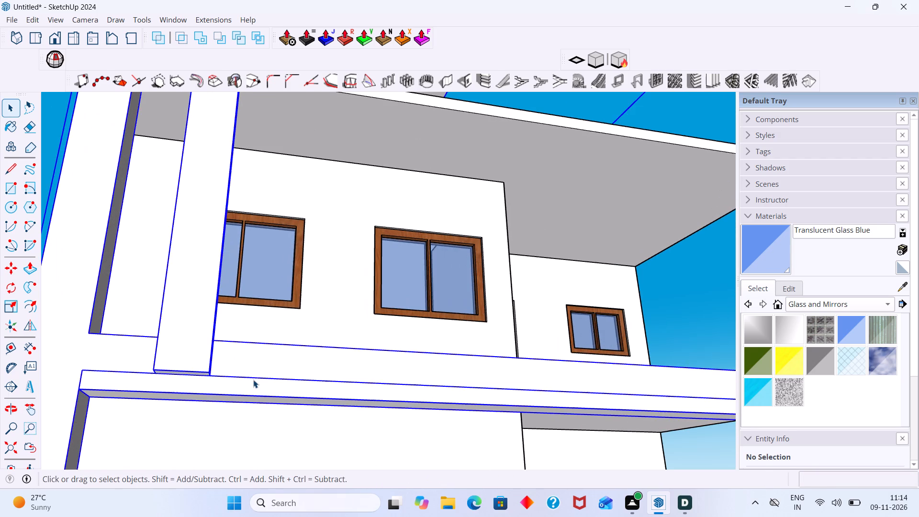
double_click(253, 380)
left_click(253, 378)
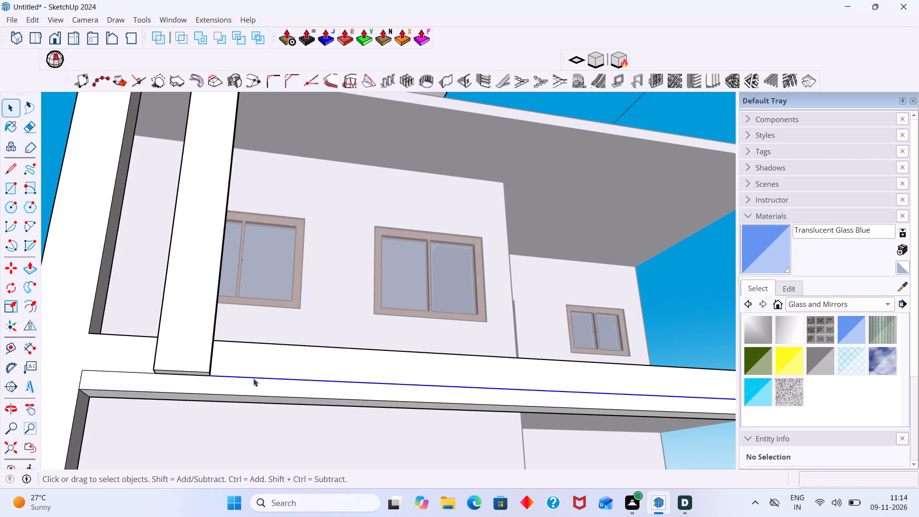
key("Delete")
left_click(144, 373)
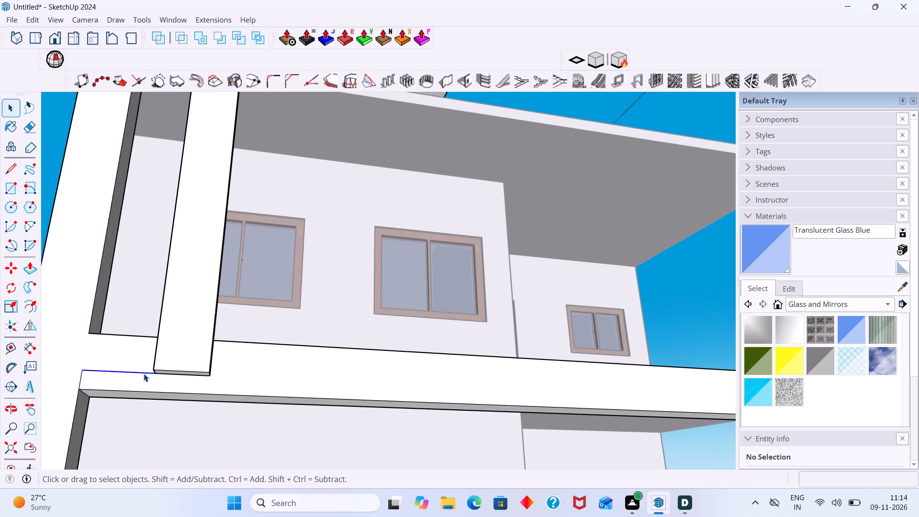
key("Delete")
left_click(83, 379)
left_click(79, 379)
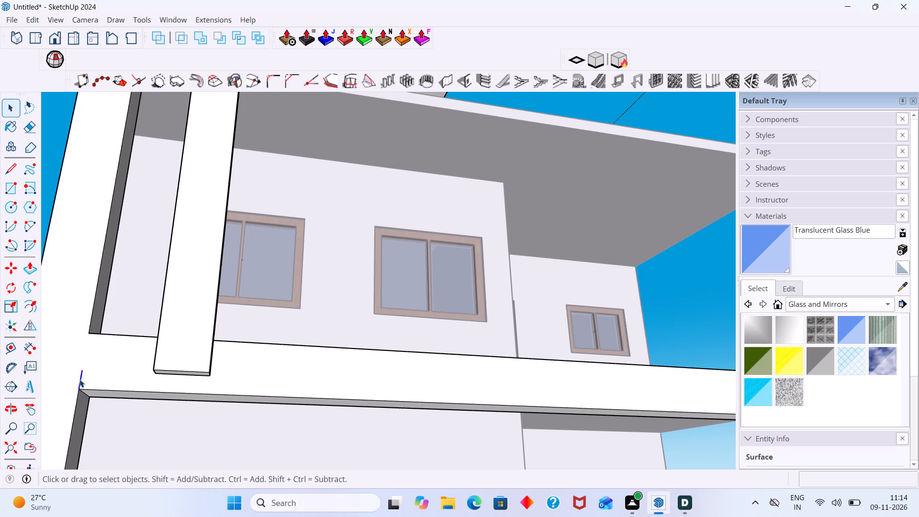
key("Delete")
Close the framing group and examine the cleaned beam and the whole front elevation beside the reference photo.
scroll(97, 385, "down", 2)
middle_click_drag(101, 390, 101, 355)
scroll(106, 350, "down", 8)
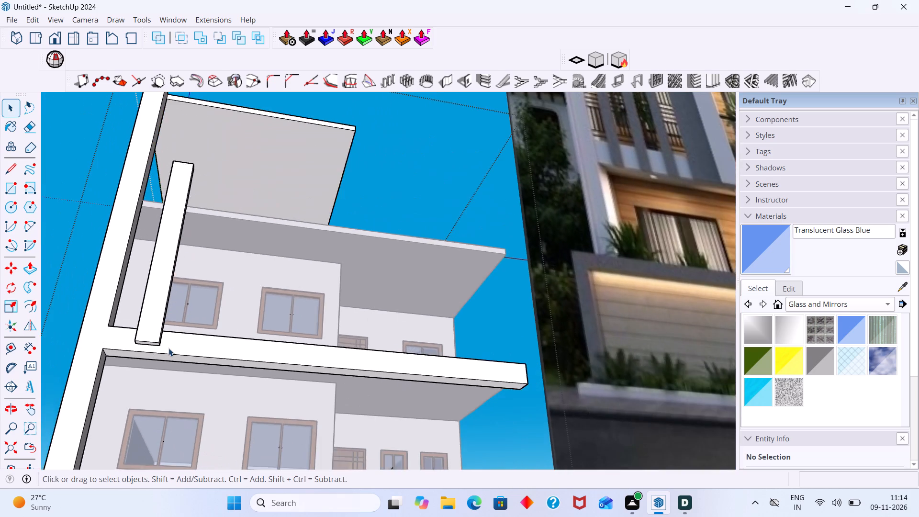
scroll(168, 348, "down", 3)
middle_click_drag(202, 344, 196, 394)
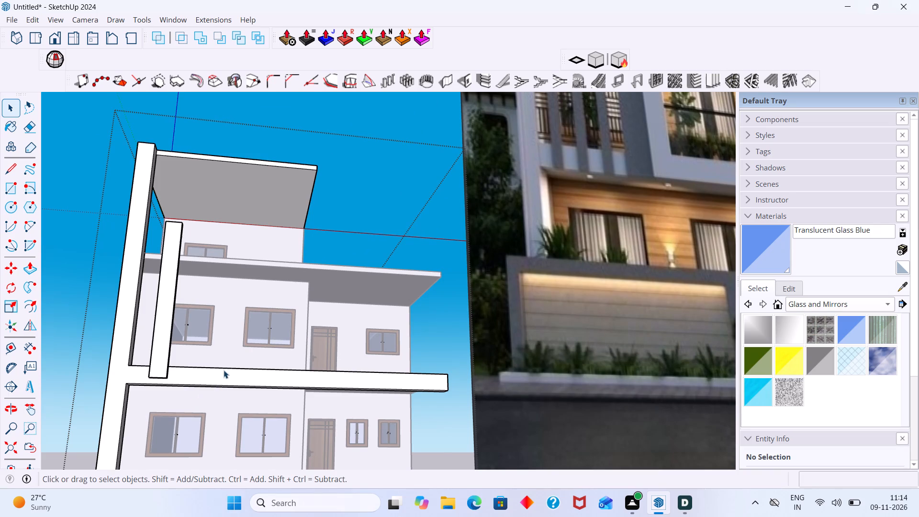
scroll(226, 366, "down", 2)
scroll(252, 270, "down", 2)
left_click(102, 259)
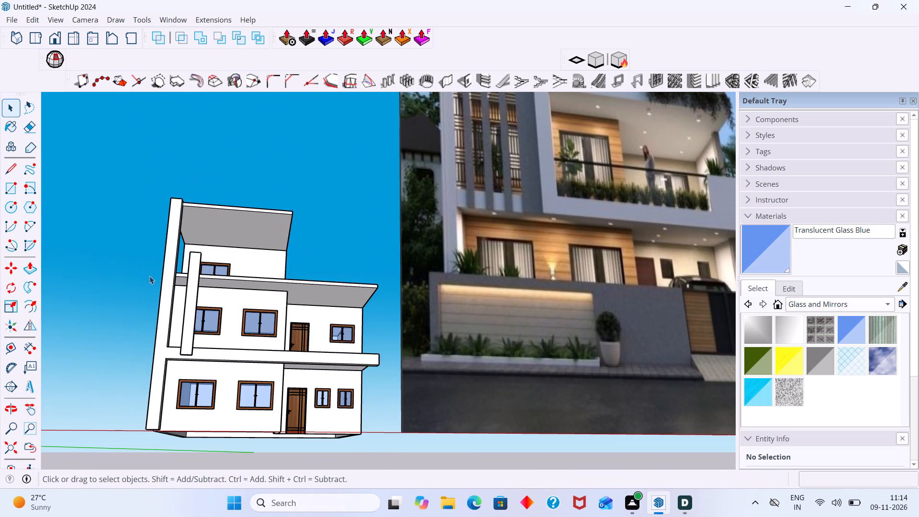
middle_click_drag(174, 316, 179, 350)
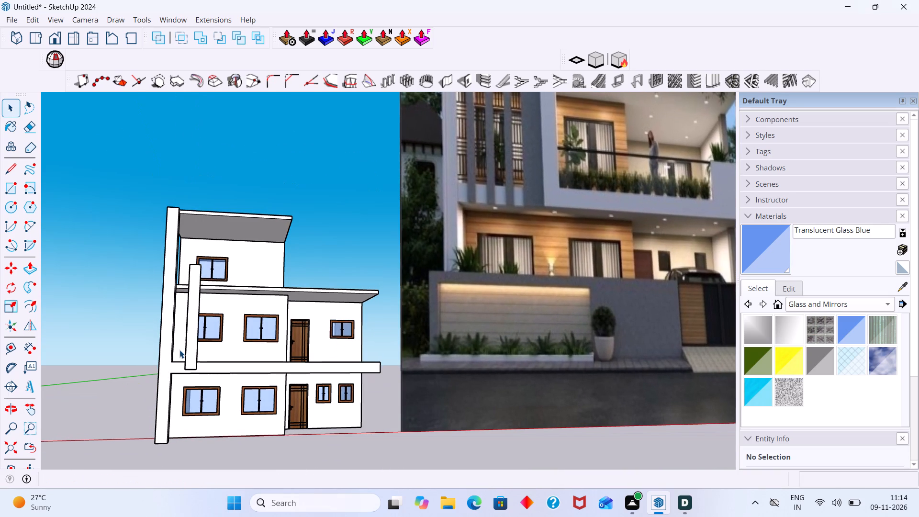
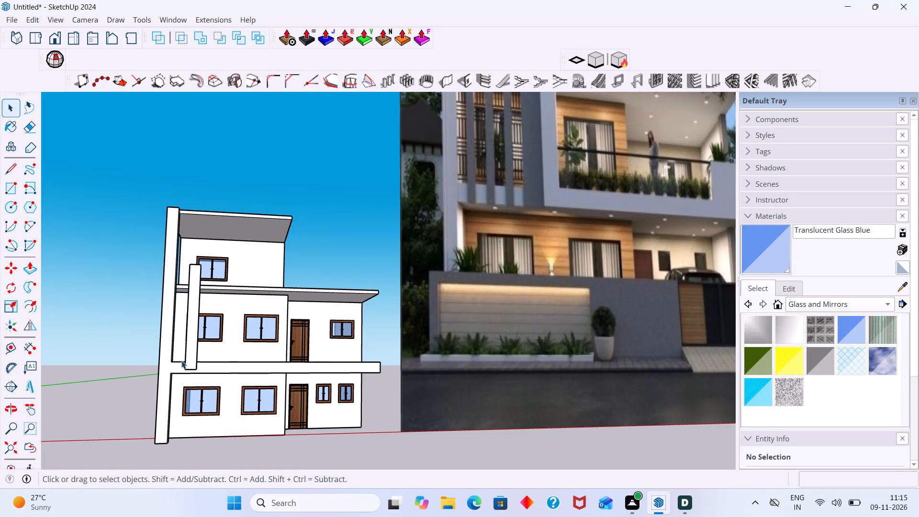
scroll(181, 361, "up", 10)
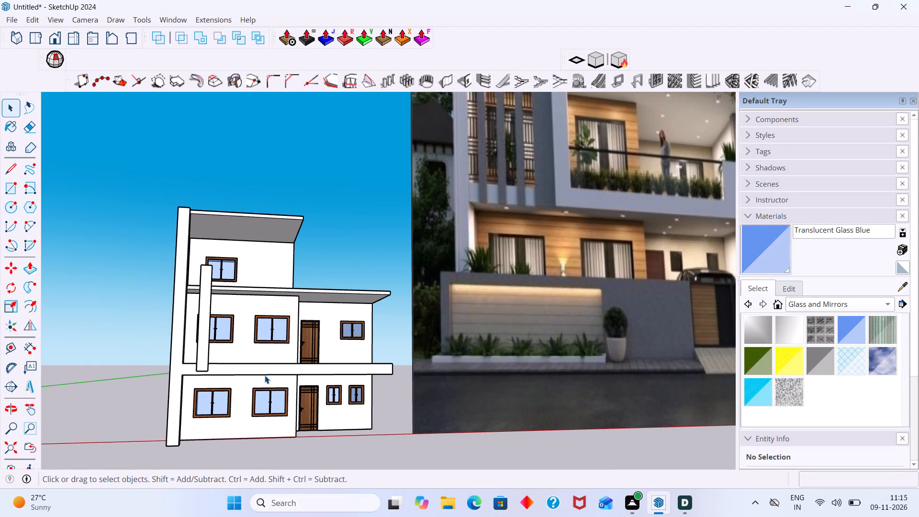
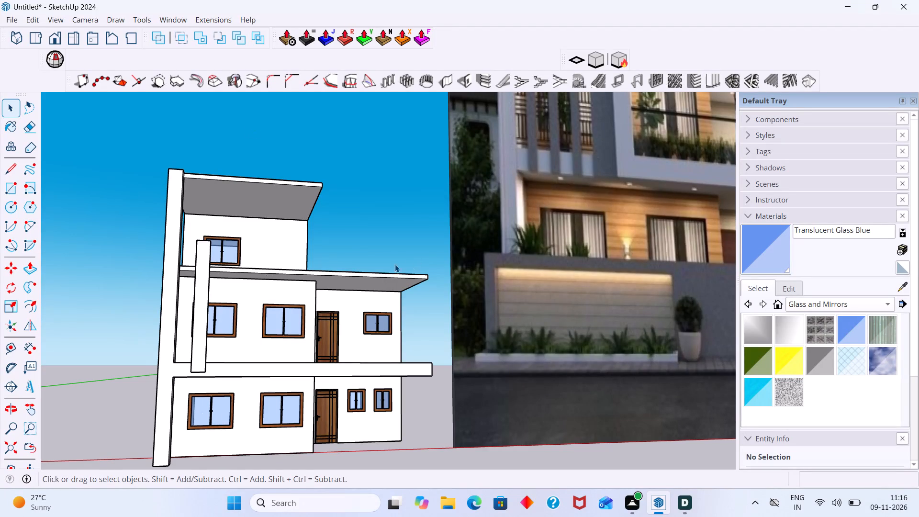
Open the front framing group for editing and select the vertical fin beside the corner post.
scroll(253, 289, "down", 4)
middle_click_drag(230, 322, 277, 351)
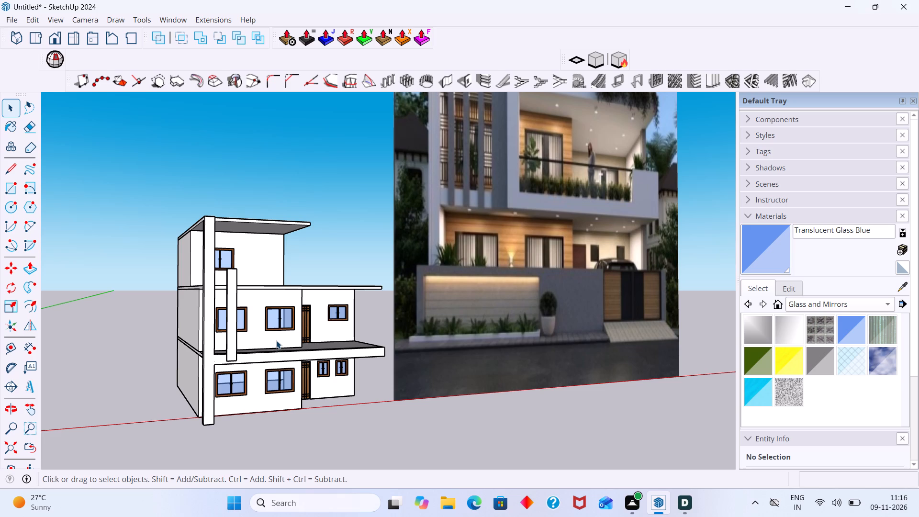
scroll(224, 312, "up", 4)
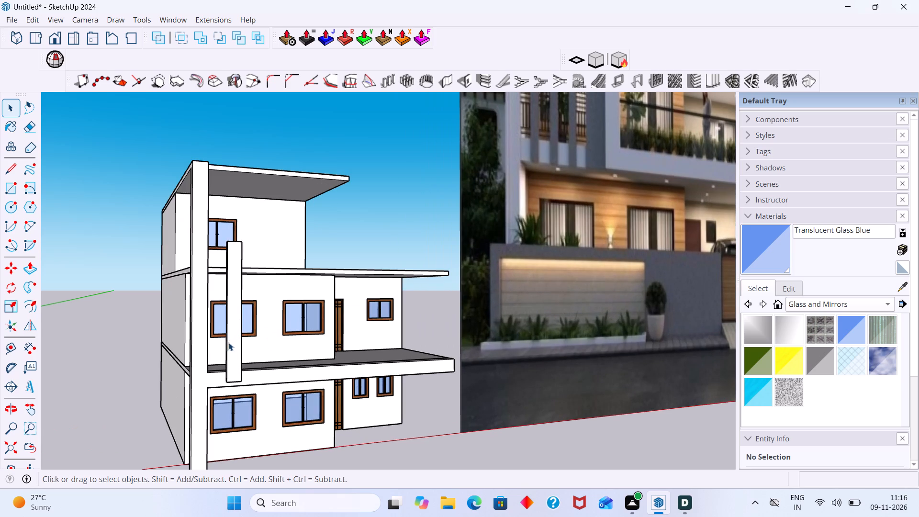
middle_click_drag(228, 342, 214, 312, "shift")
scroll(231, 330, "up", 3)
left_click(218, 330)
double_click(217, 330)
left_click(217, 334)
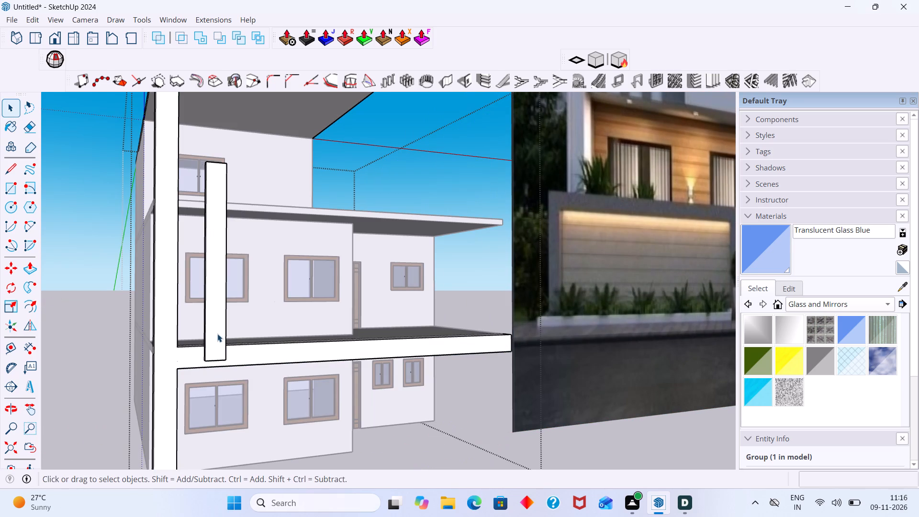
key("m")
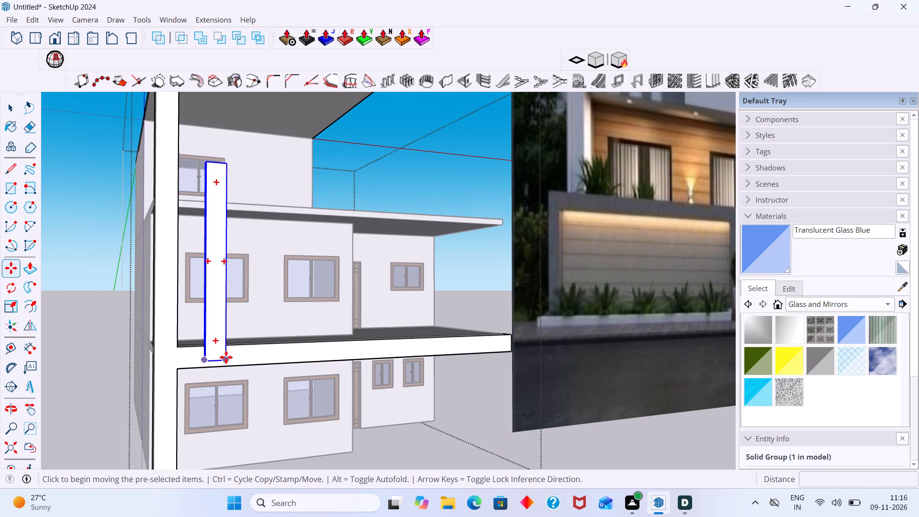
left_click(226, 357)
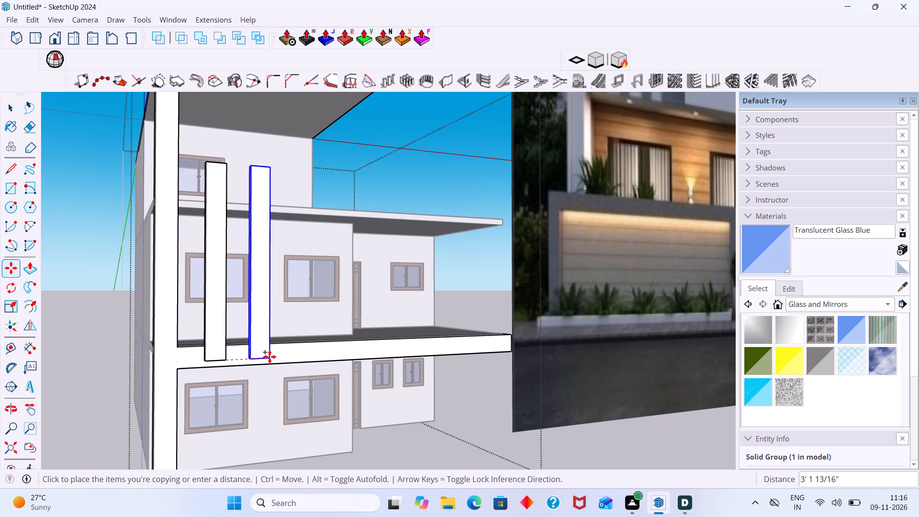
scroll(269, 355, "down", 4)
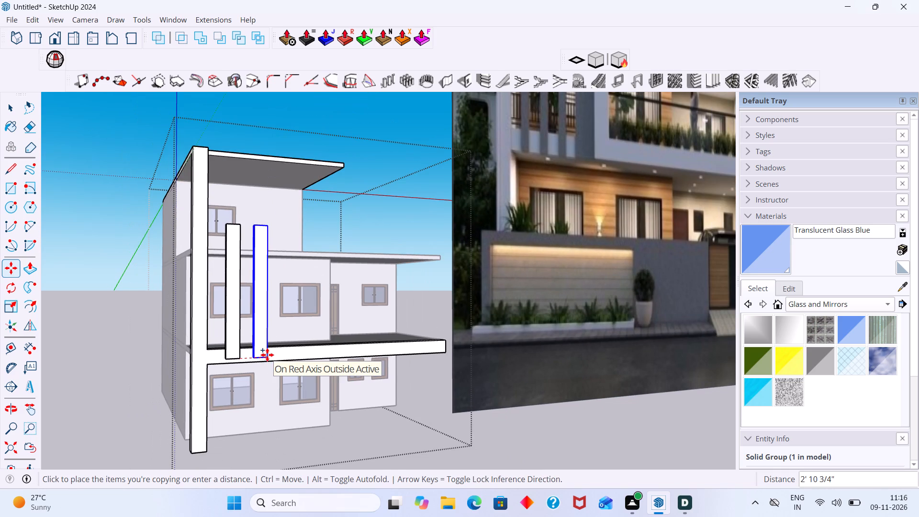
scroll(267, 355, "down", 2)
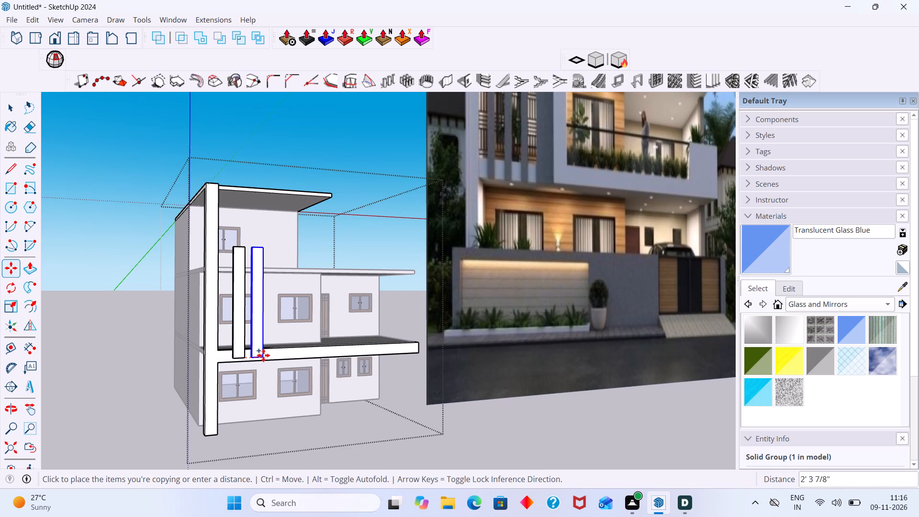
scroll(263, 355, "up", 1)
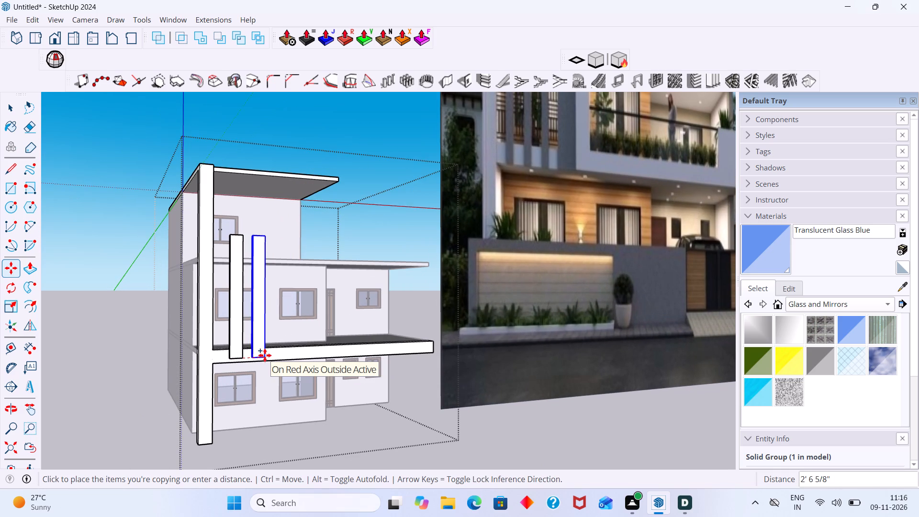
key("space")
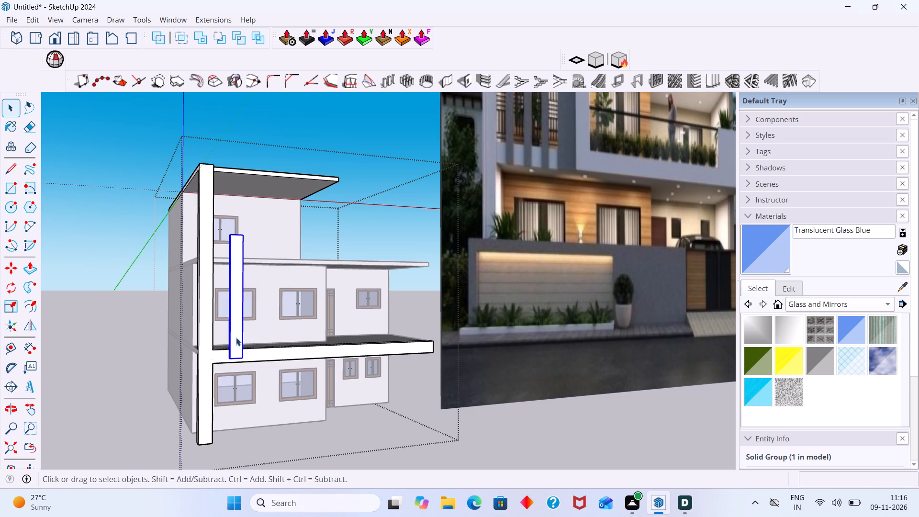
Move the vertical fin about 1' 3" along the red axis toward the corner post.
key("m")
scroll(229, 353, "up", 12)
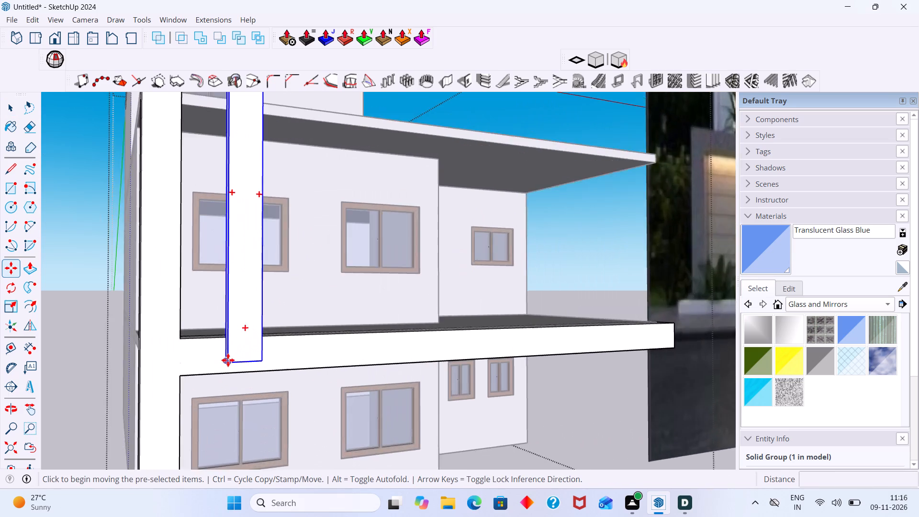
scroll(228, 360, "up", 1)
left_click(226, 362)
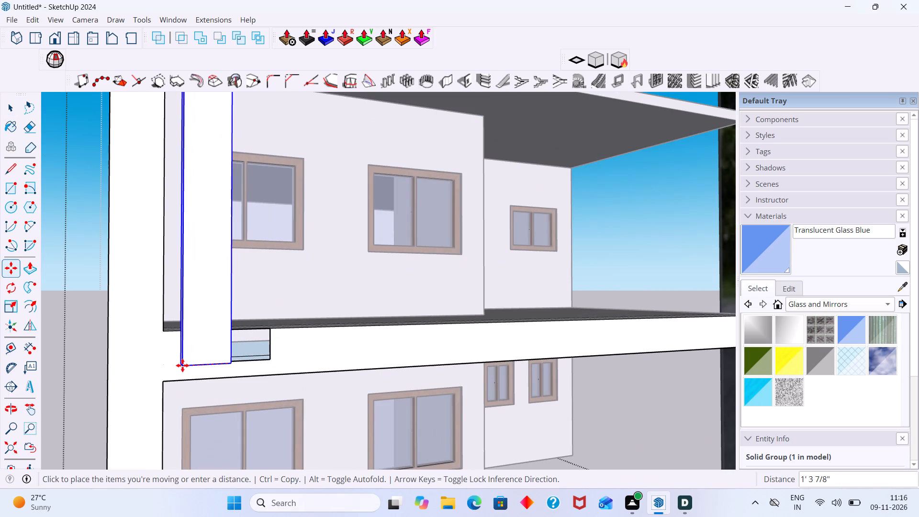
scroll(182, 365, "up", 3)
middle_click_drag(182, 365, 118, 355)
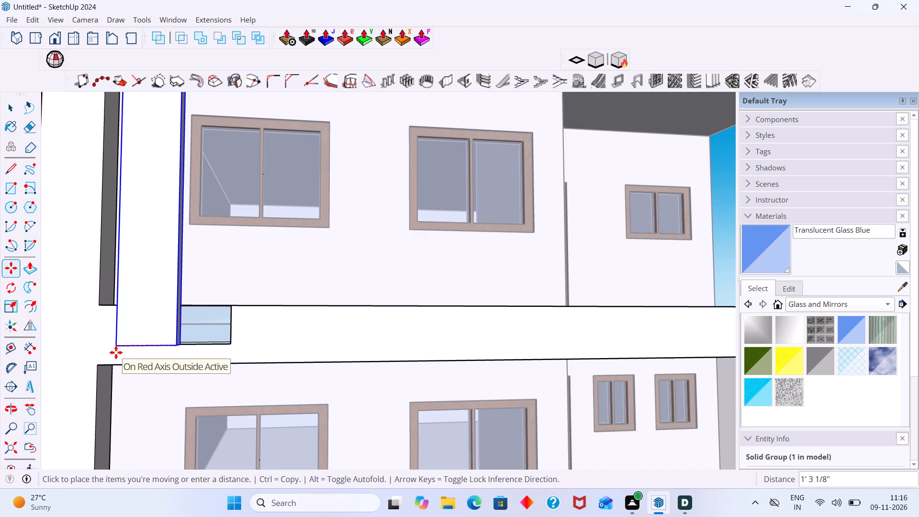
left_click(116, 352)
key("space")
scroll(116, 338, "down", 12)
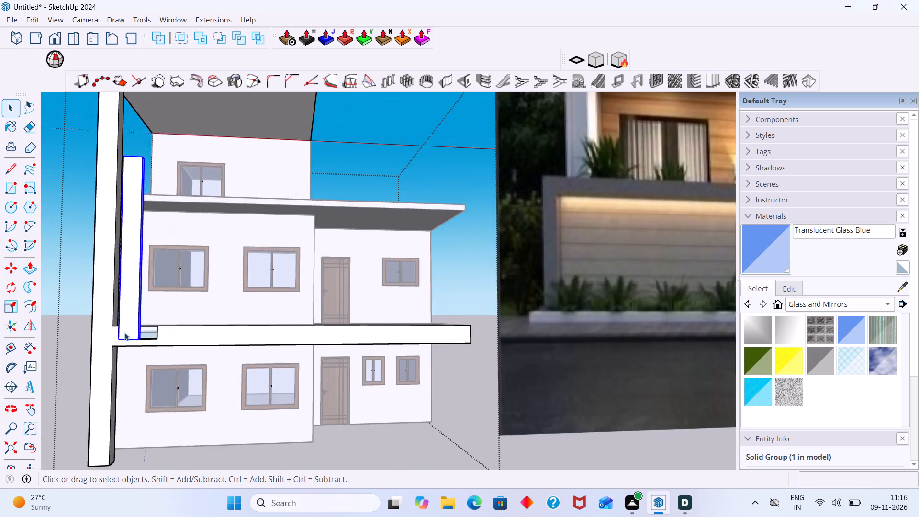
scroll(124, 332, "down", 4)
left_click(79, 302)
Hide the vertical fin to expose the opening in the first-floor beam's front face.
middle_click_drag(187, 290, 213, 336)
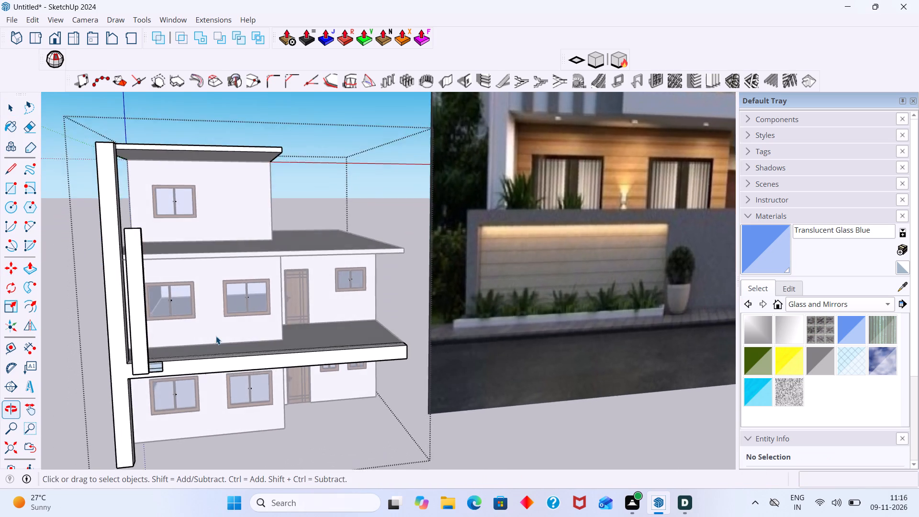
scroll(218, 330, "down", 8)
scroll(204, 326, "up", 2)
middle_click_drag(194, 325, 250, 324)
scroll(196, 331, "up", 2)
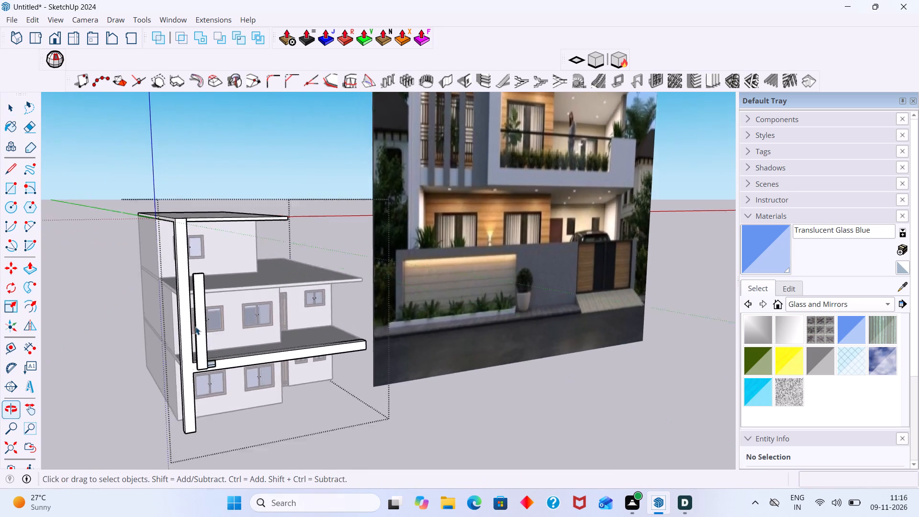
scroll(195, 326, "up", 7)
middle_click_drag(195, 329, 176, 329)
left_click(184, 329)
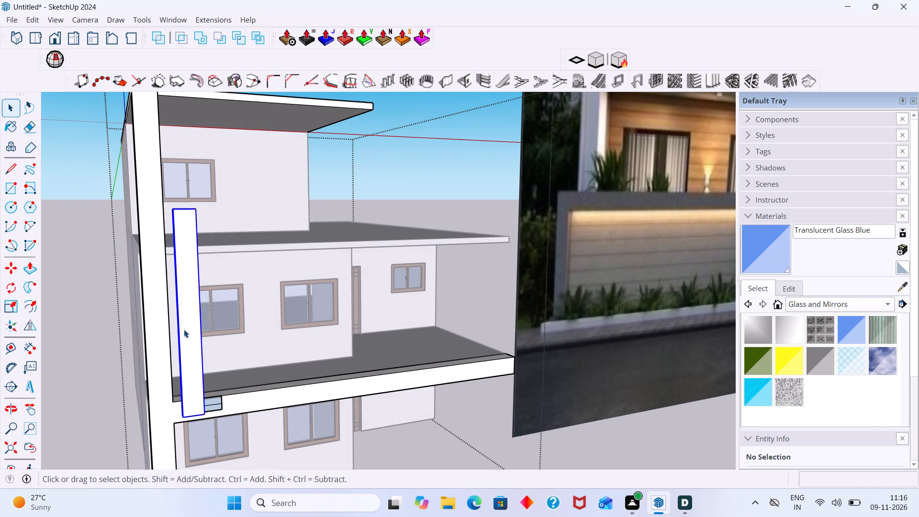
right_click(184, 329)
left_click(253, 43)
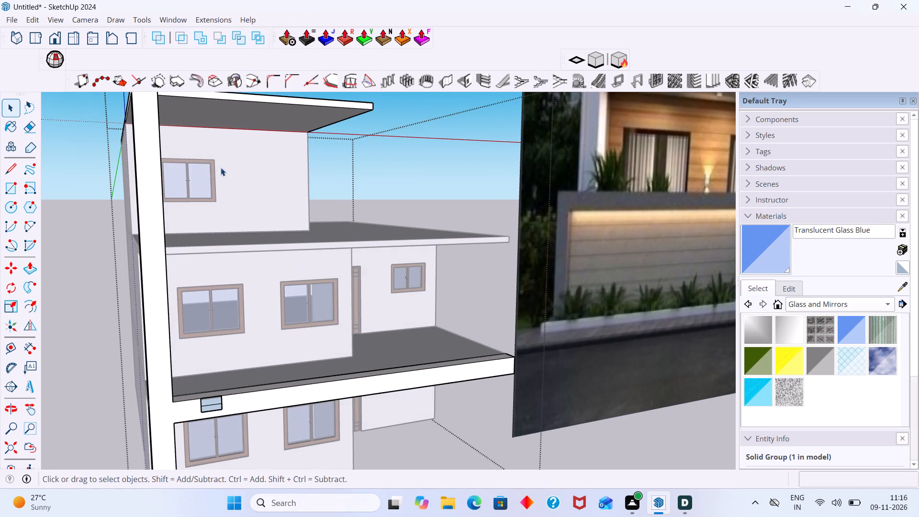
Draw a rectangle corner to corner over the opening in the first-floor beam to fill it with a face.
key("r")
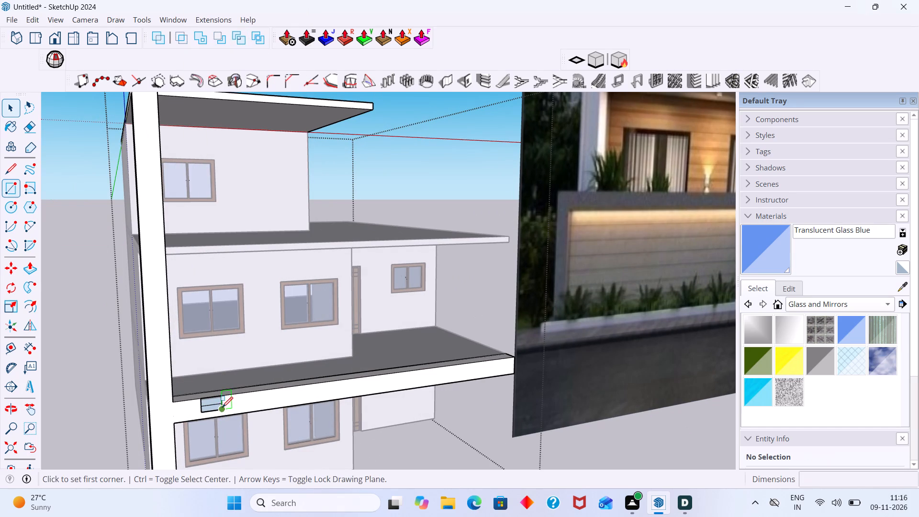
middle_click_drag(224, 412, 193, 402)
scroll(177, 390, "up", 9)
middle_click_drag(202, 400, 202, 426)
scroll(193, 411, "up", 2)
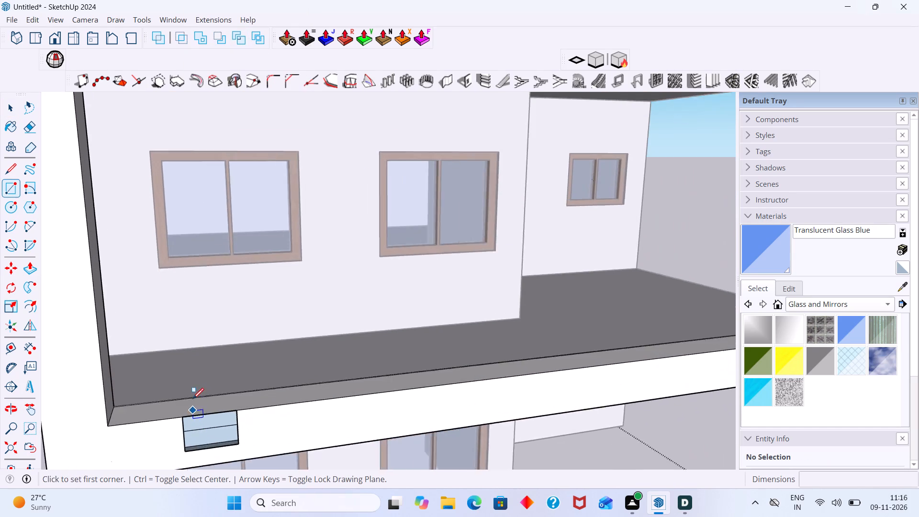
scroll(193, 399, "up", 9)
left_click(182, 425)
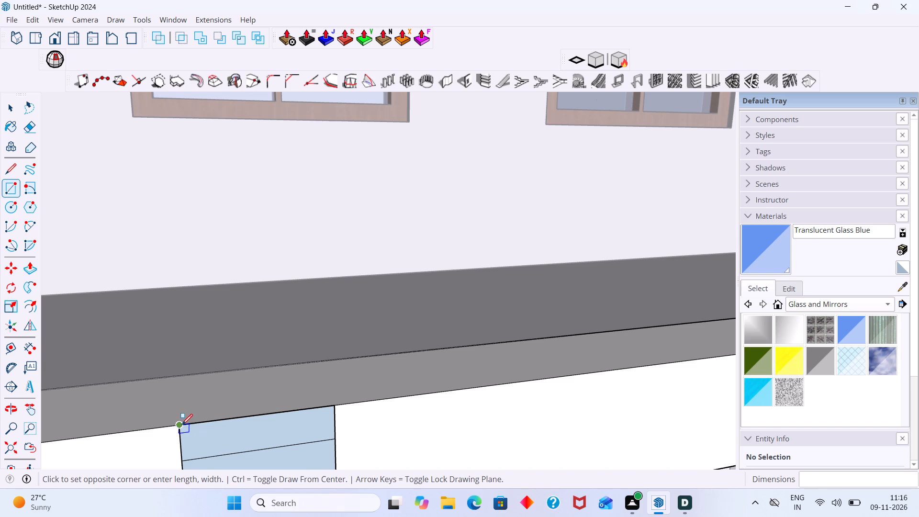
scroll(213, 453, "down", 2)
middle_click_drag(210, 452, 216, 330, "shift")
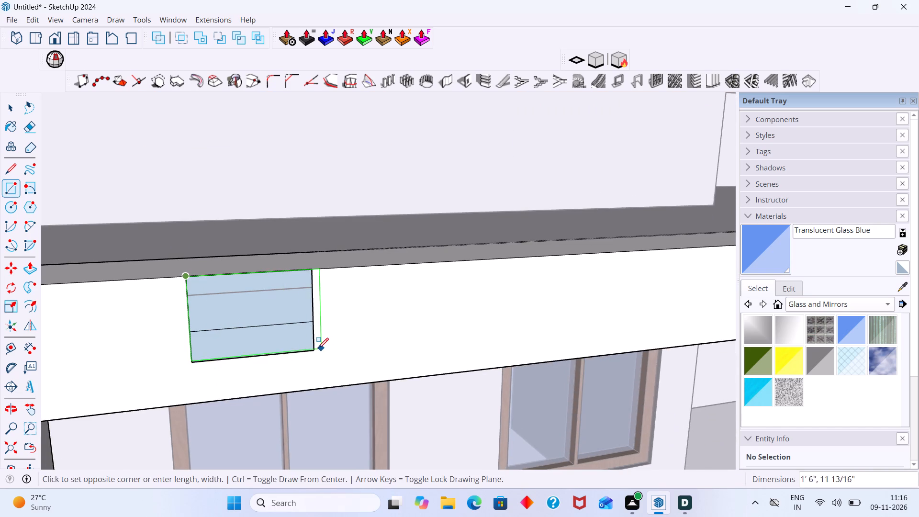
left_click(313, 350)
key("space")
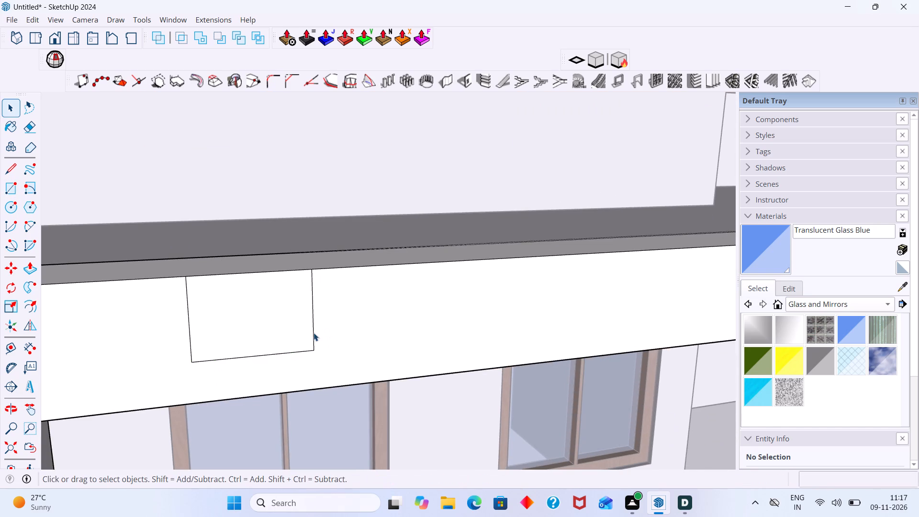
Erase the patch rectangle's two side edges and bottom edge so the first-floor beam has one continuous front face.
left_click(314, 333)
key("Delete")
key("e")
left_click_drag(316, 335, 303, 361)
left_click_drag(287, 335, 261, 334)
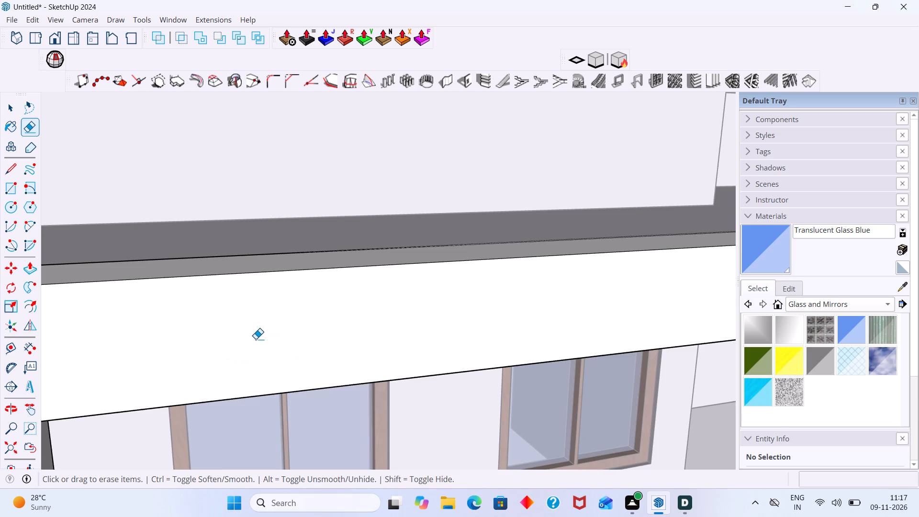
key("space")
scroll(252, 338, "down", 19)
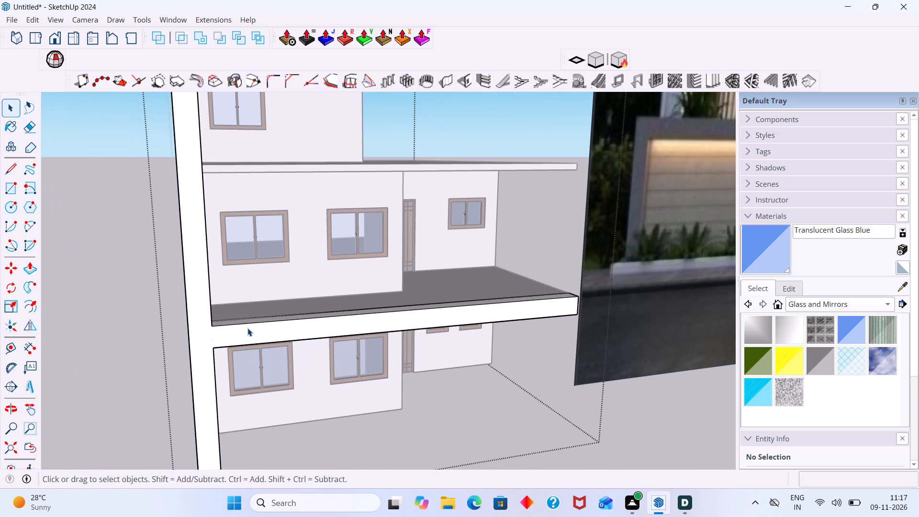
Unhide all hidden objects to bring back the vertical fin.
left_click(42, 20)
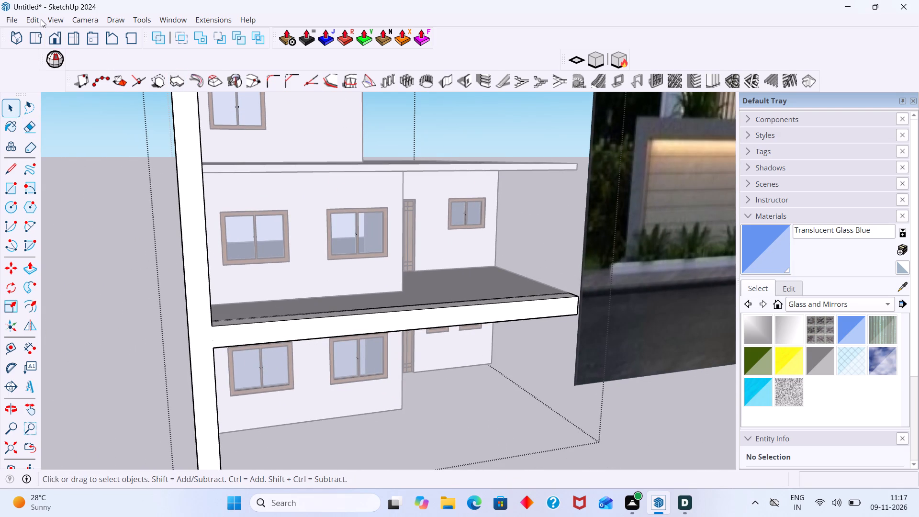
left_click(38, 19)
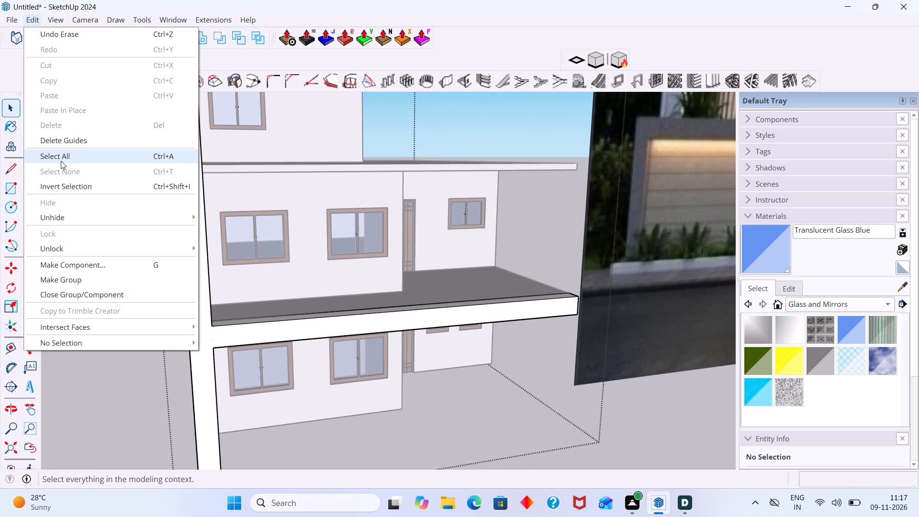
left_click(61, 219)
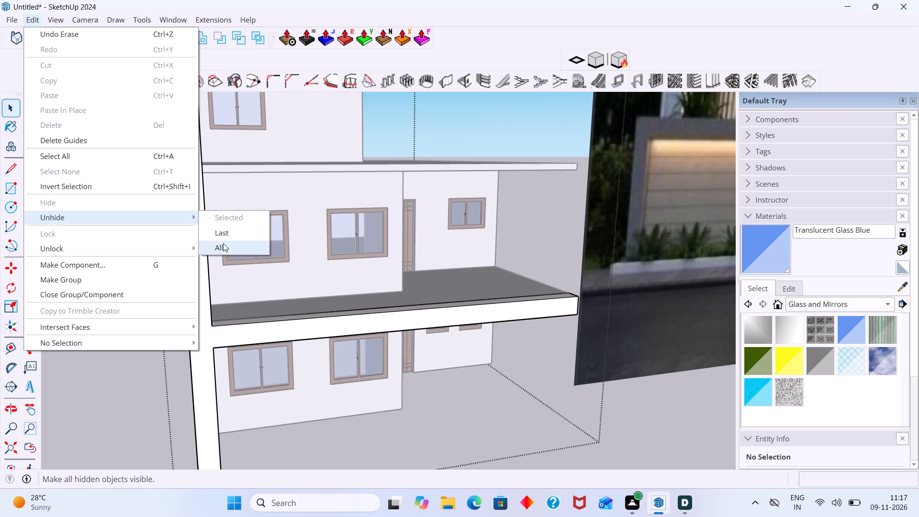
left_click(223, 252)
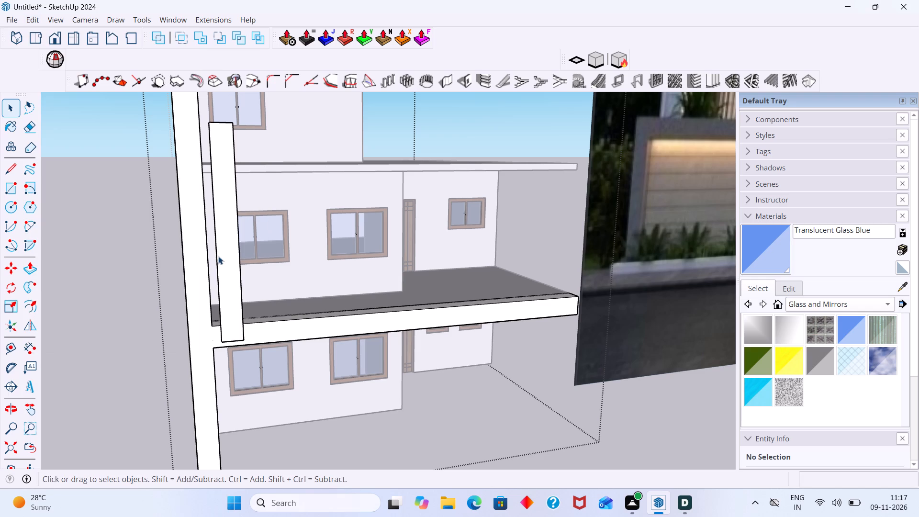
key("space")
Copy the vertical fin along the first-floor beam at about 2' 6" spacing and array it as two copies.
left_click(212, 240)
left_click(221, 241)
scroll(204, 246, "down", 2)
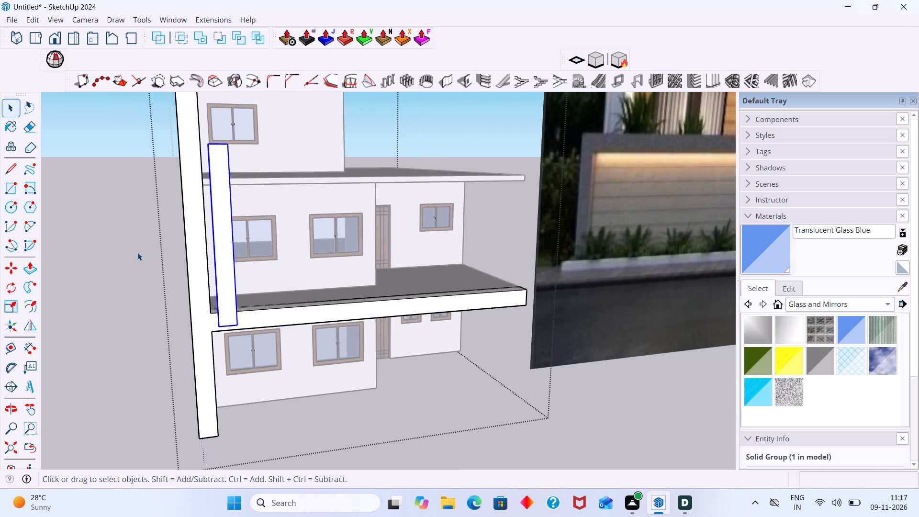
left_click(132, 252)
left_click(226, 257)
triple_click(224, 257)
key("m")
middle_click_drag(220, 317, 134, 312)
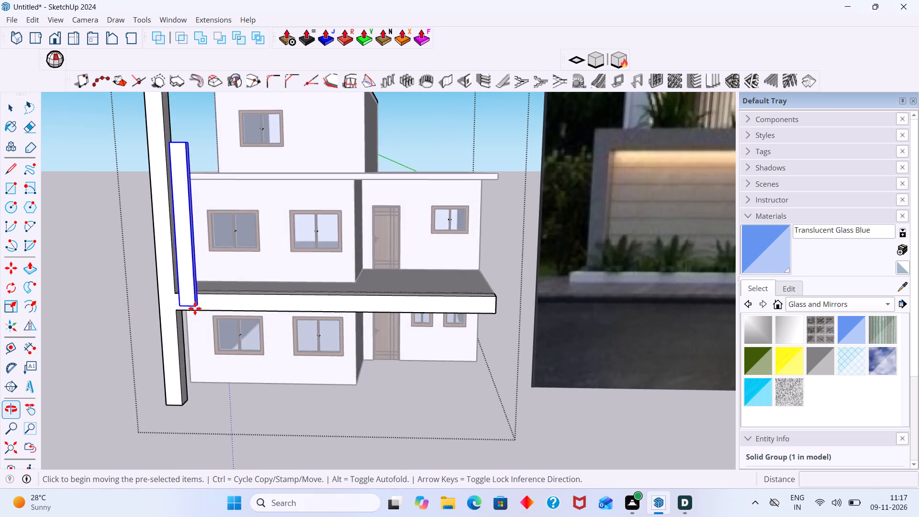
scroll(199, 307, "up", 12)
left_click(190, 311)
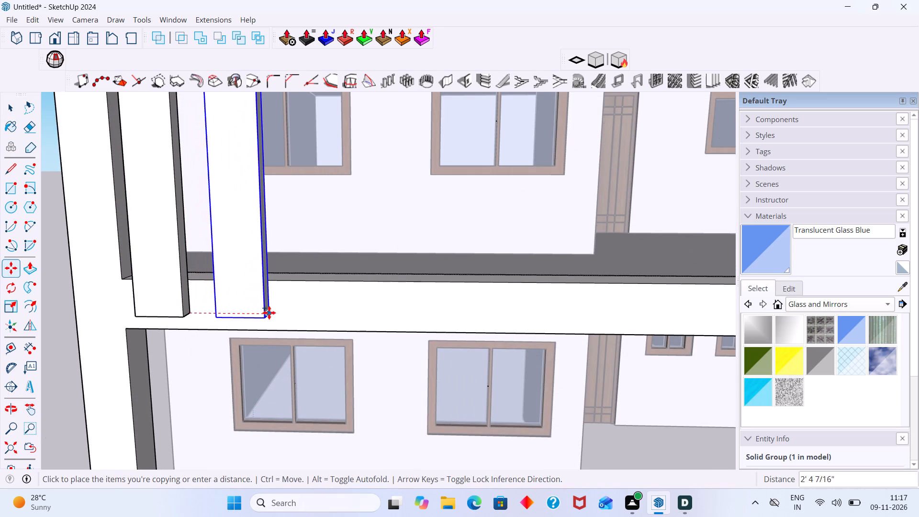
scroll(274, 312, "down", 3)
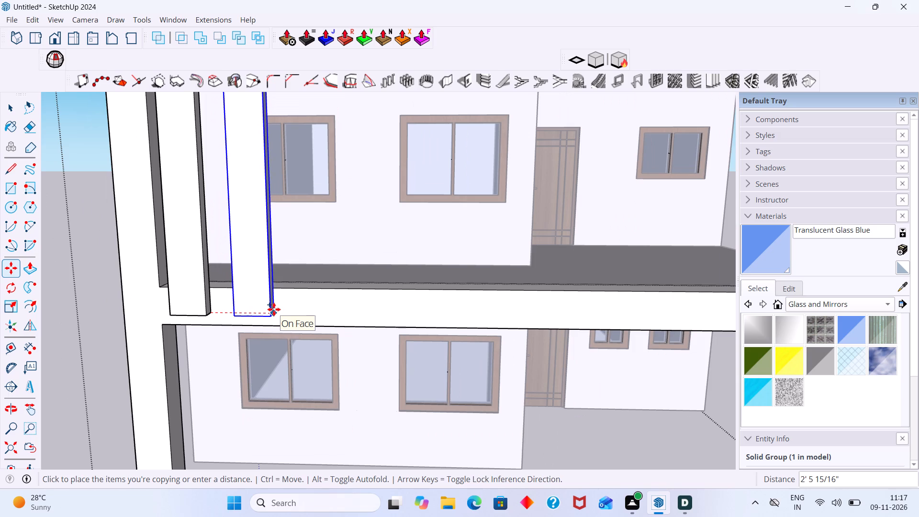
left_click(274, 309)
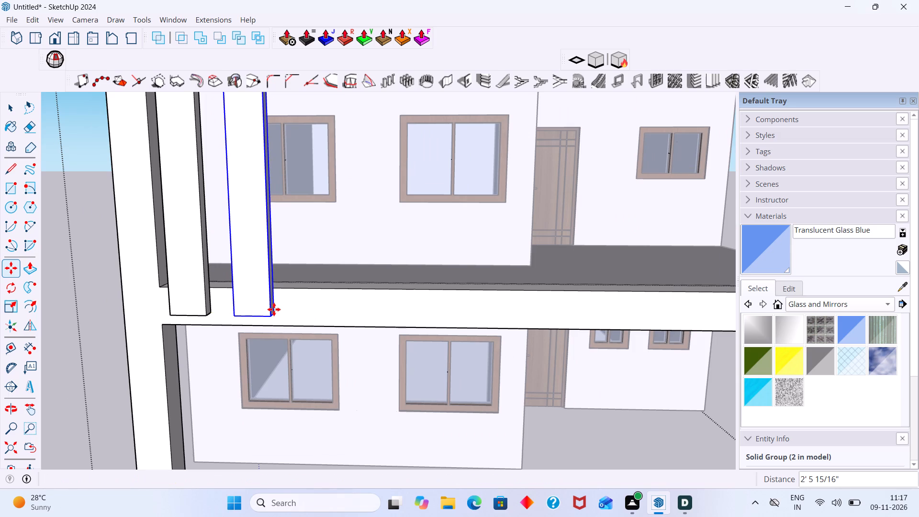
key("asterisk")
key("2")
key("Return")
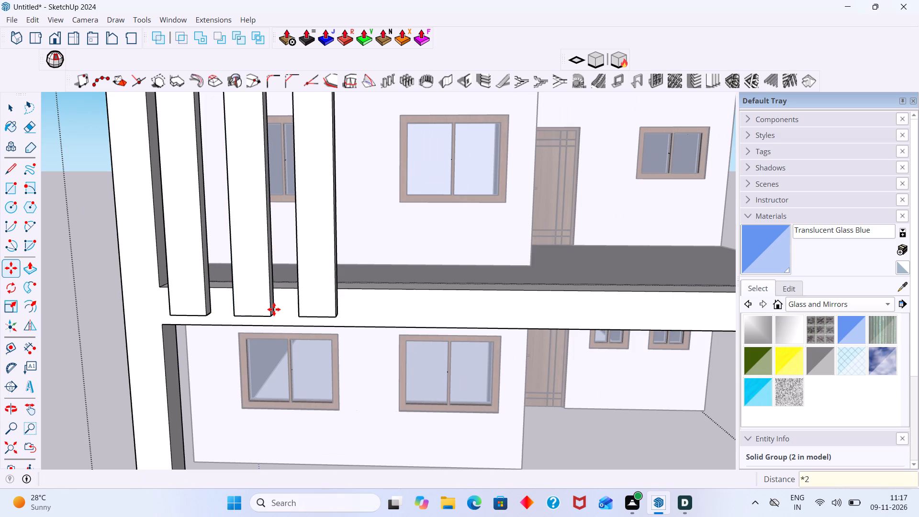
key("space")
Compare the three vertical fins on the house front with the fins, first-floor frame and beam in the reference photo.
scroll(306, 326, "down", 6)
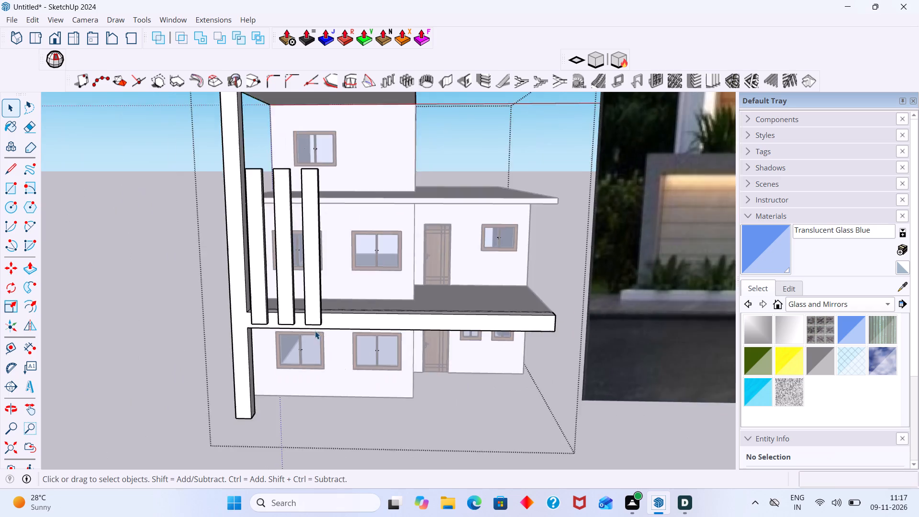
scroll(315, 331, "down", 6)
left_click(212, 324)
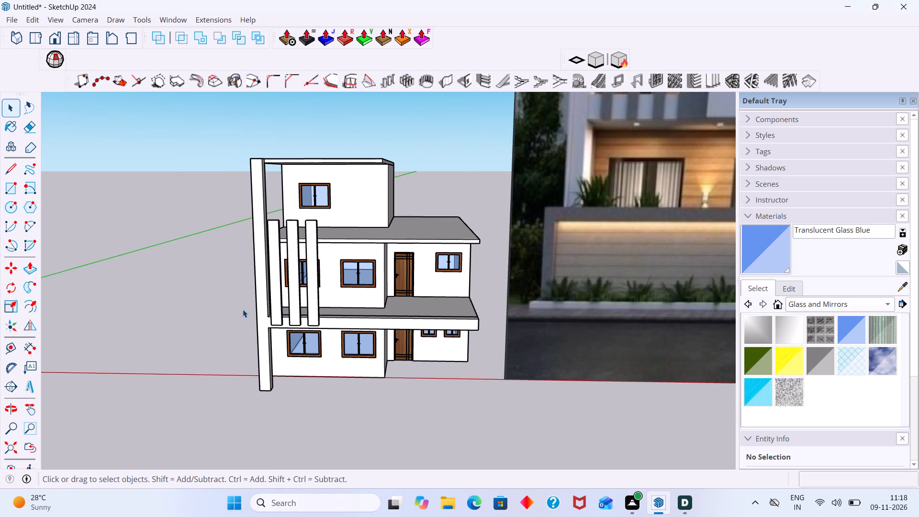
scroll(319, 264, "down", 2)
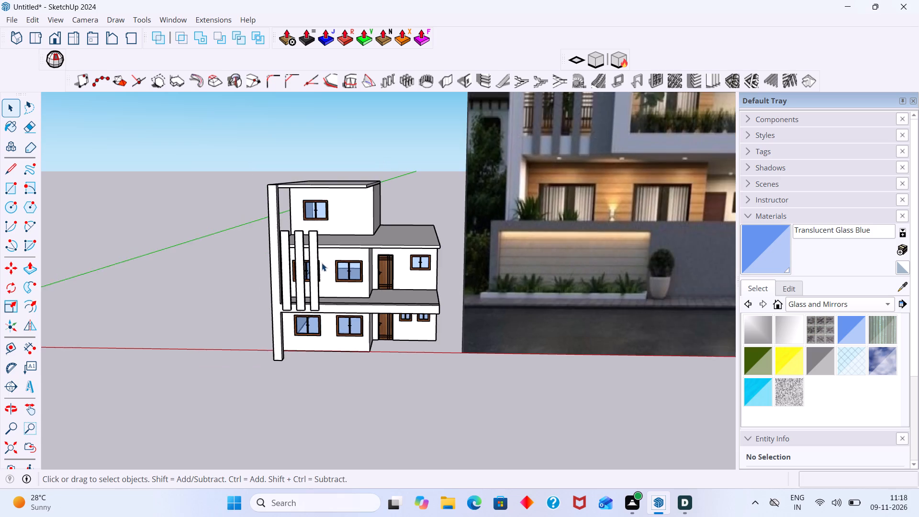
scroll(322, 263, "down", 5)
scroll(504, 187, "down", 1)
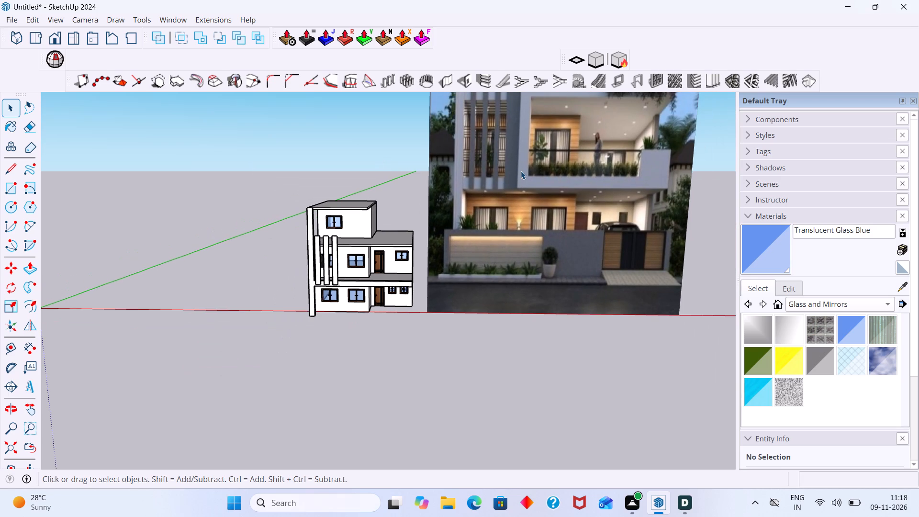
middle_click_drag(516, 175, 436, 267, "shift")
scroll(450, 197, "up", 2)
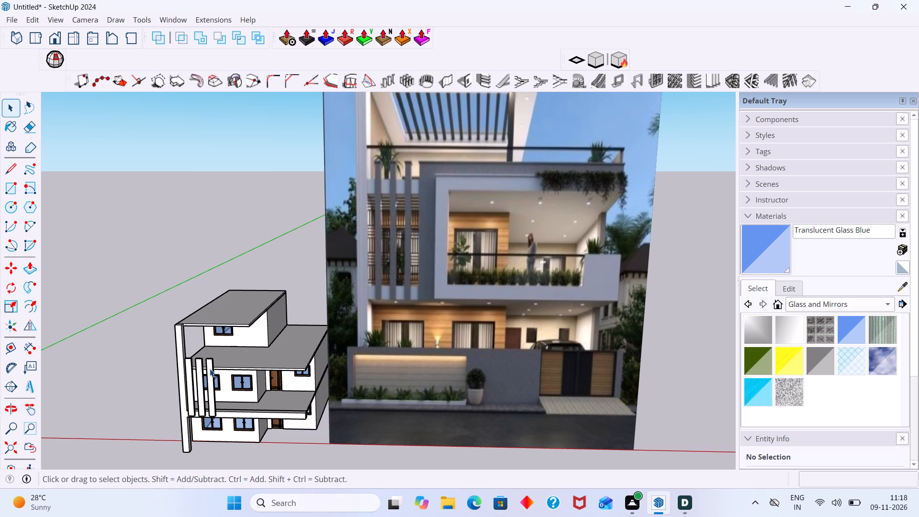
scroll(210, 369, "up", 5)
scroll(209, 364, "down", 6)
scroll(209, 364, "up", 7)
scroll(209, 364, "down", 3)
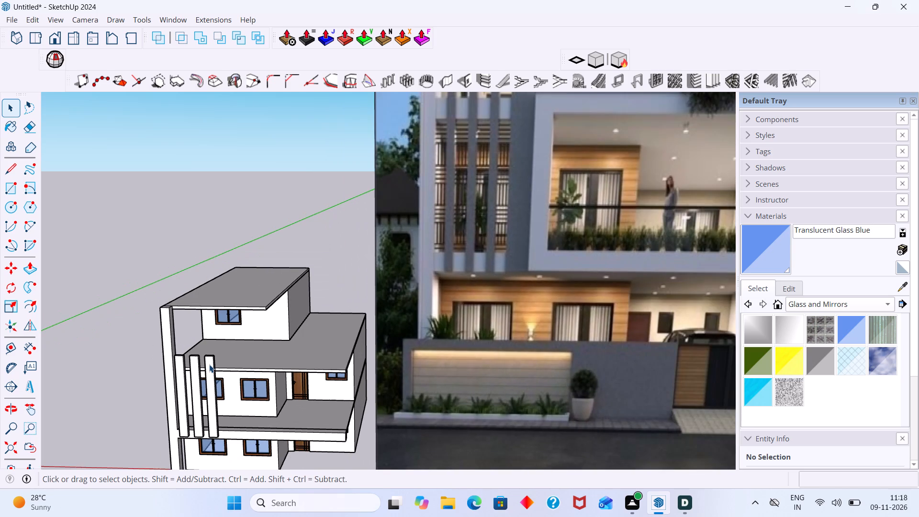
scroll(209, 364, "down", 3)
scroll(209, 364, "up", 6)
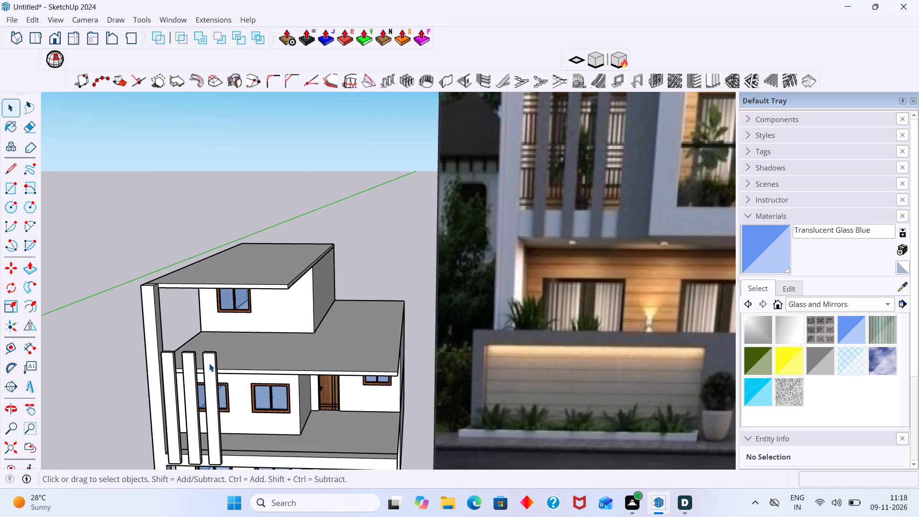
middle_click_drag(222, 365, 134, 385)
scroll(240, 350, "up", 10)
scroll(178, 352, "down", 18)
middle_click_drag(184, 359, 187, 359)
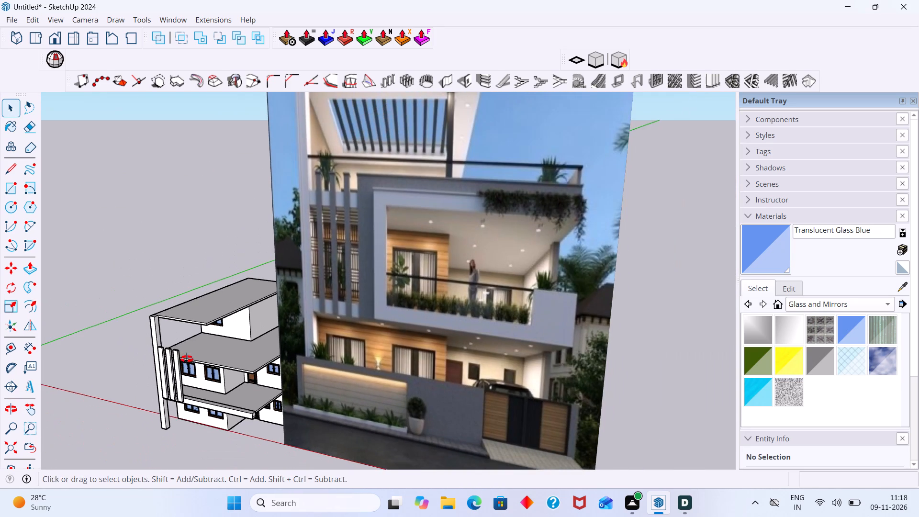
middle_click_drag(187, 359, 219, 354)
scroll(179, 388, "up", 5)
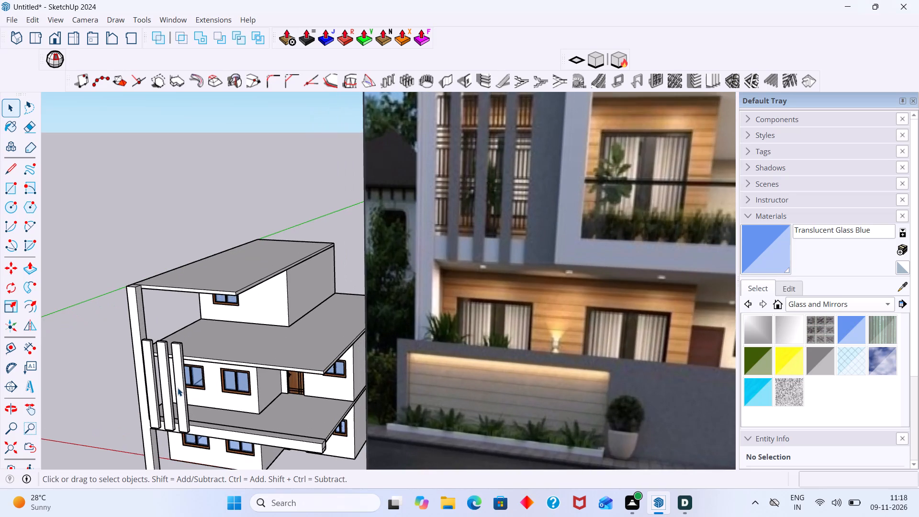
scroll(179, 384, "up", 2)
left_click(177, 378)
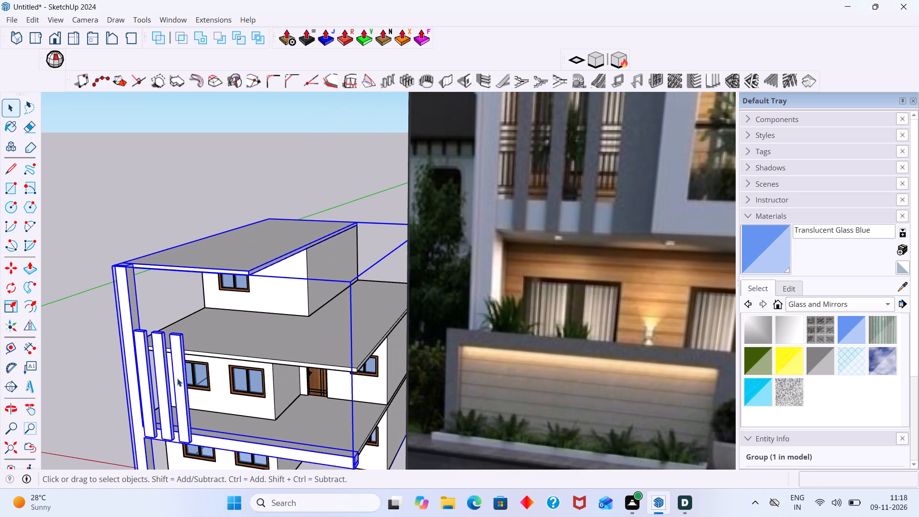
double_click(177, 378)
left_click(185, 378)
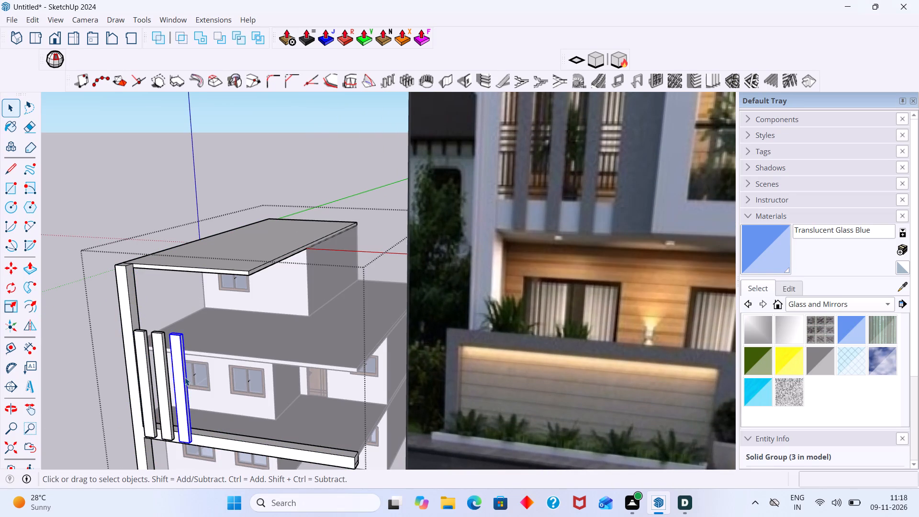
scroll(185, 377, "down", 3)
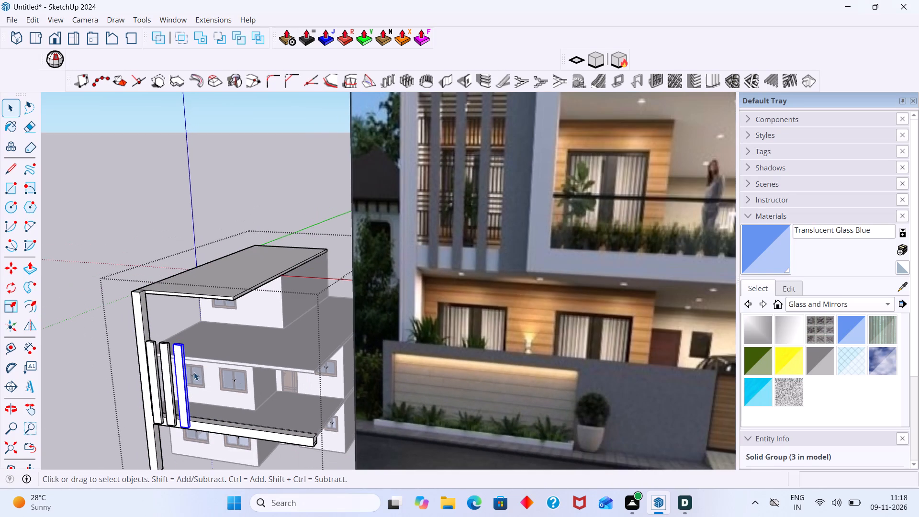
left_click(120, 317)
scroll(191, 354, "up", 2)
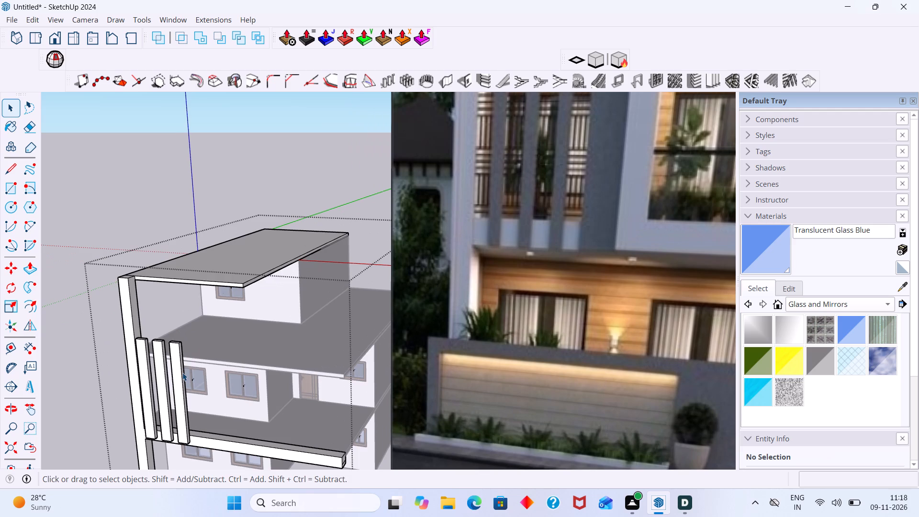
middle_click_drag(181, 367, 167, 372)
left_click(176, 367)
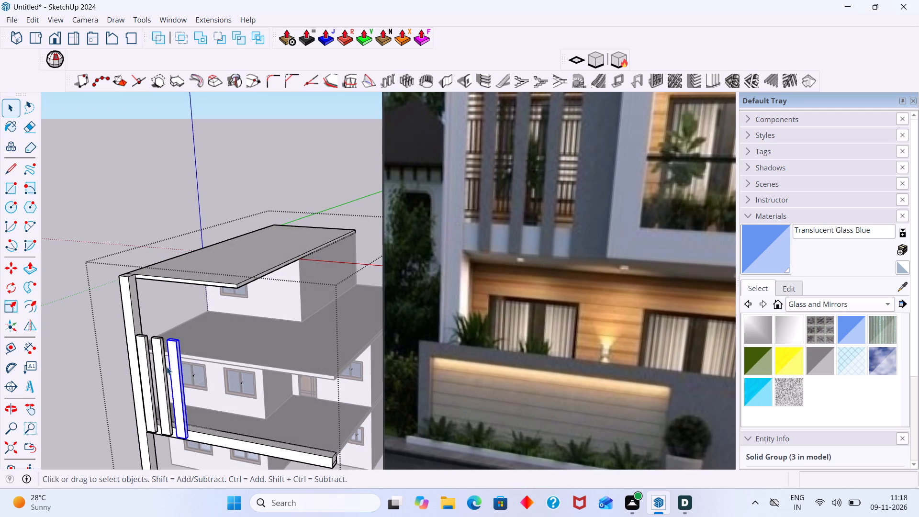
left_click(110, 324)
scroll(144, 335, "down", 6)
middle_click_drag(181, 345, 224, 332)
scroll(200, 337, "down", 2)
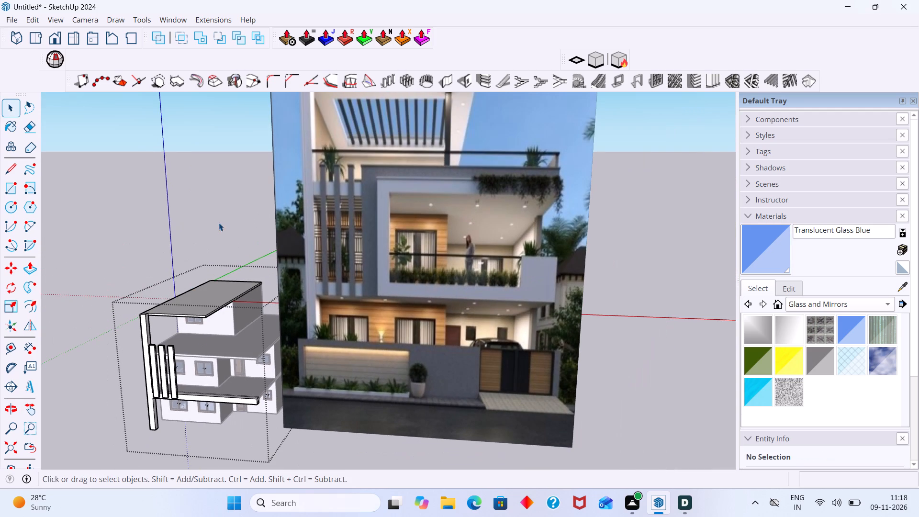
left_click(219, 223)
middle_click_drag(192, 367, 171, 350, "shift")
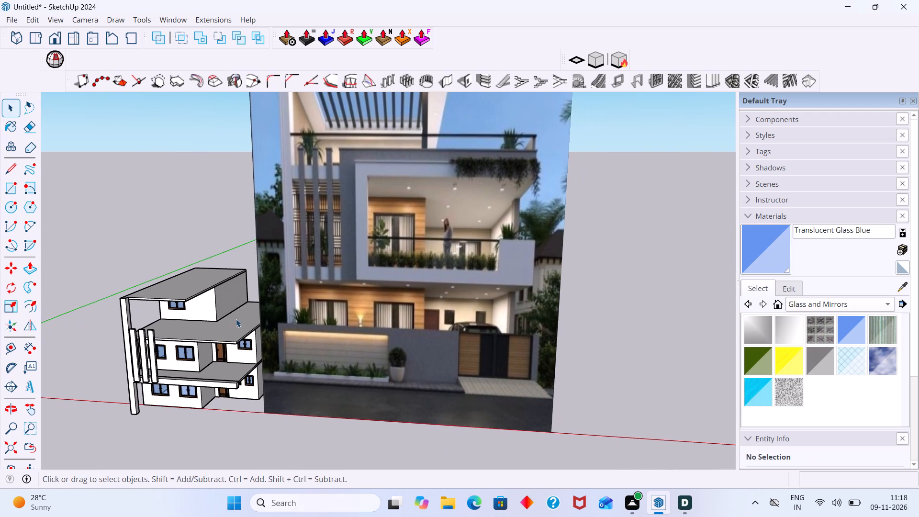
middle_click_drag(236, 319, 267, 321)
scroll(157, 367, "up", 2)
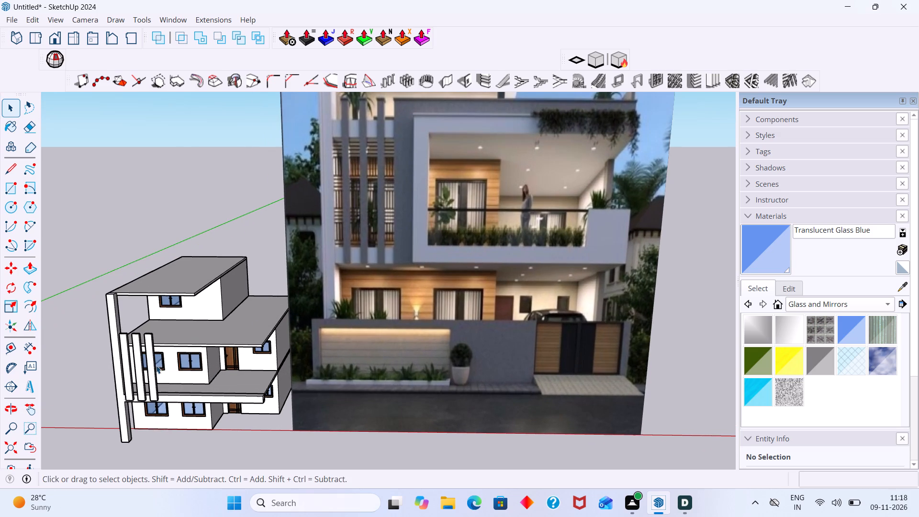
scroll(148, 382, "up", 3)
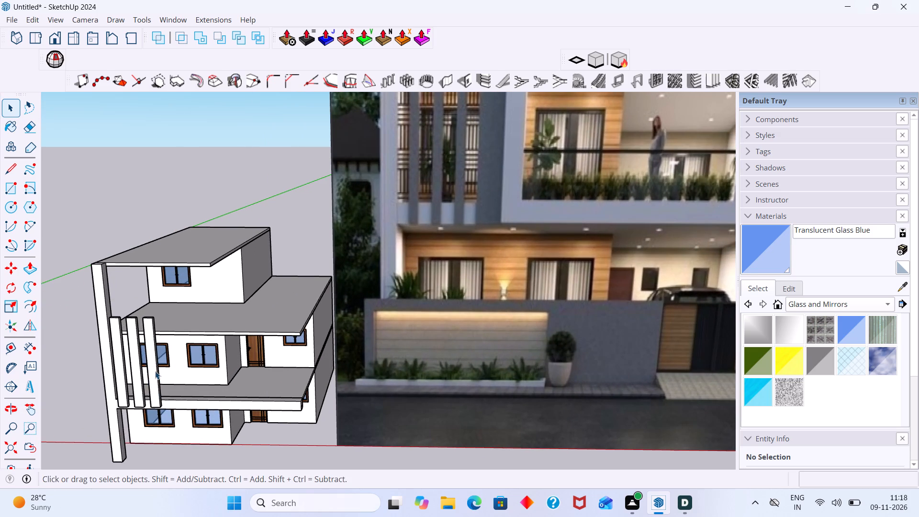
Hide all three vertical fins inside the front framing group and leave the group.
left_click(155, 371)
triple_click(155, 371)
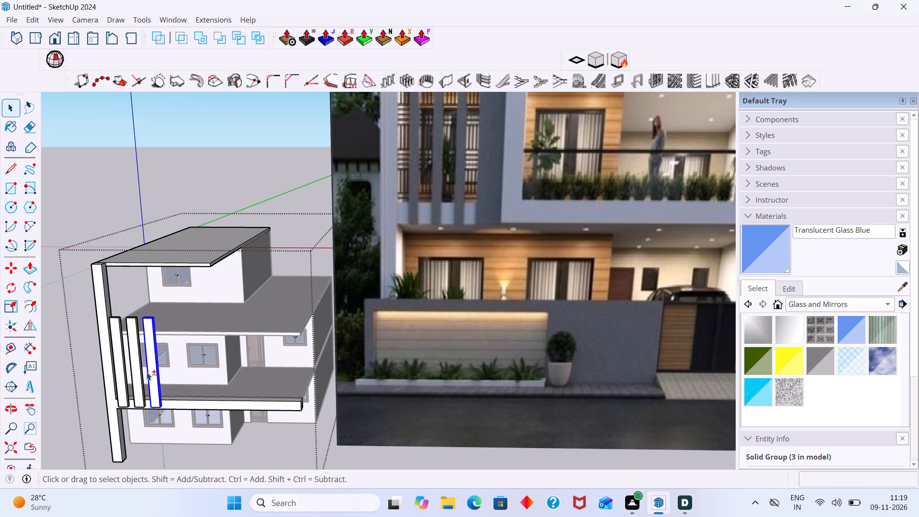
left_click(135, 376, "shift")
left_click(122, 377, "shift")
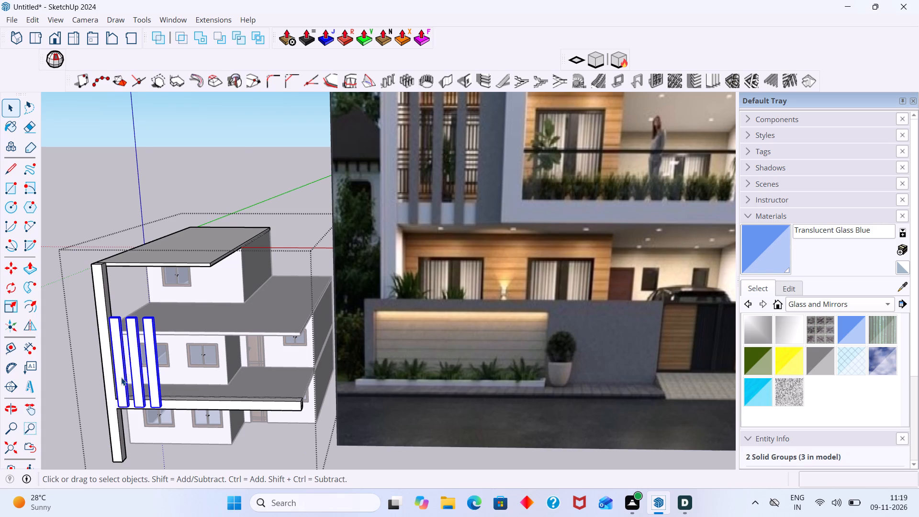
right_click(121, 377)
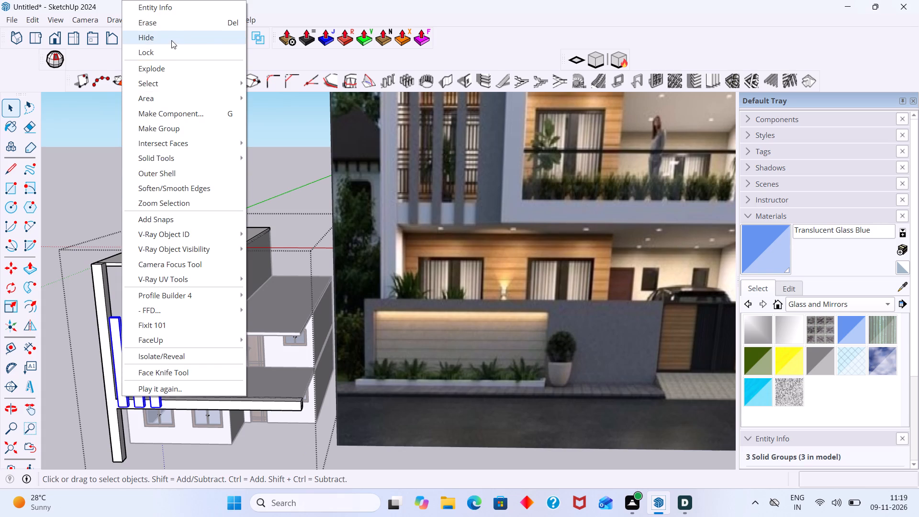
left_click(171, 40)
key("space")
left_click(76, 185)
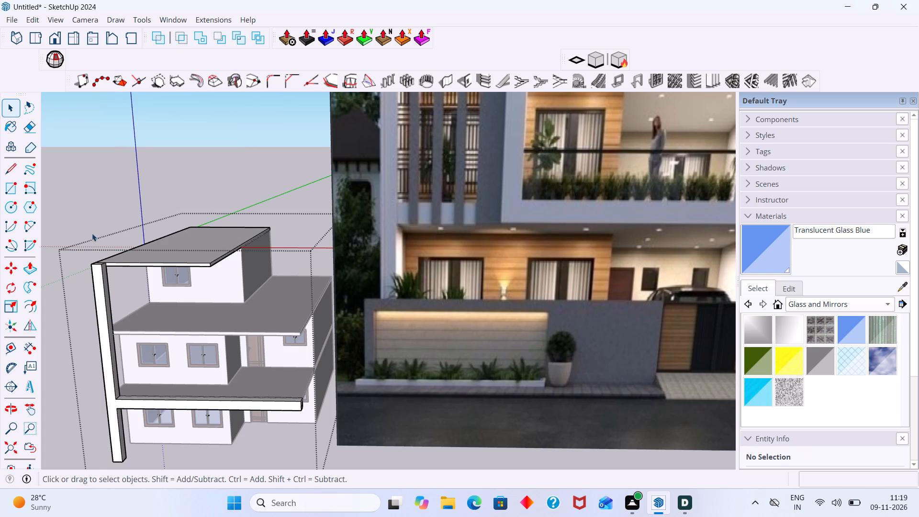
Measure the height of the first-floor beam's front face beside the corner post.
middle_click_drag(107, 366, 78, 374)
scroll(130, 386, "up", 6)
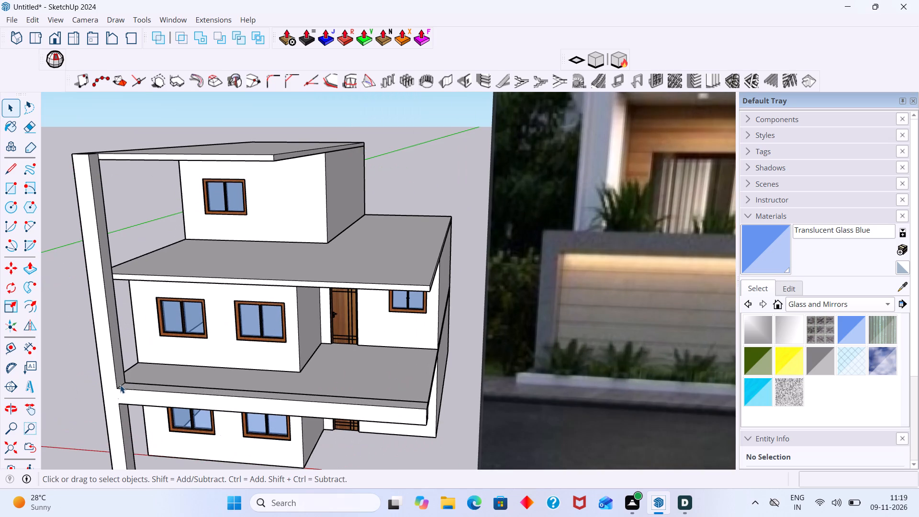
key("t")
scroll(114, 393, "up", 2)
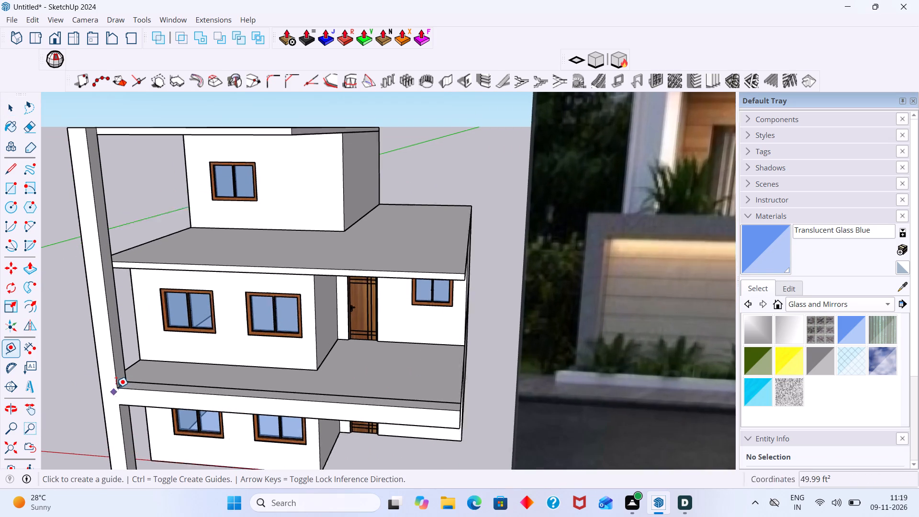
scroll(116, 388, "up", 1)
left_click(116, 385)
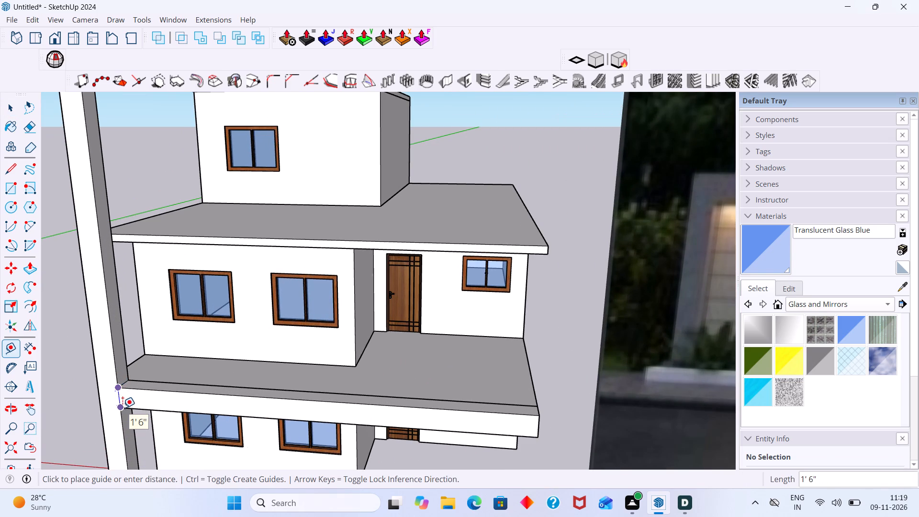
key("space")
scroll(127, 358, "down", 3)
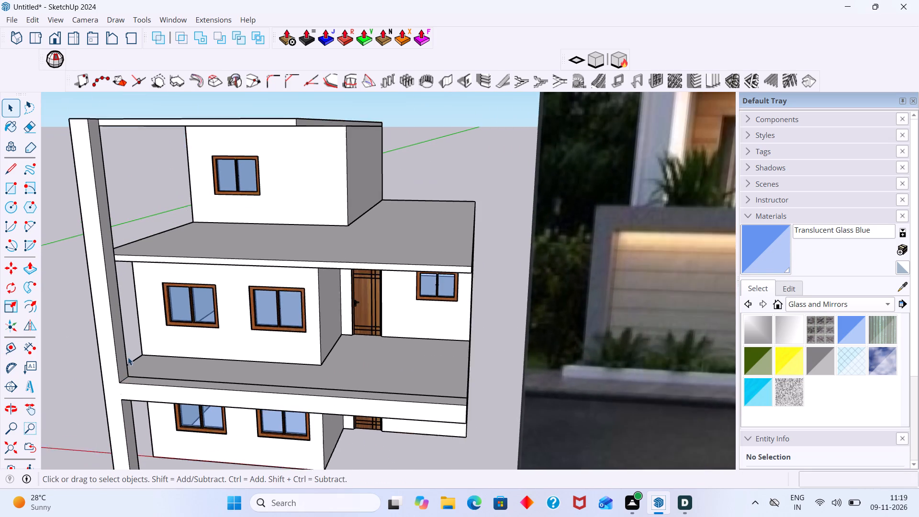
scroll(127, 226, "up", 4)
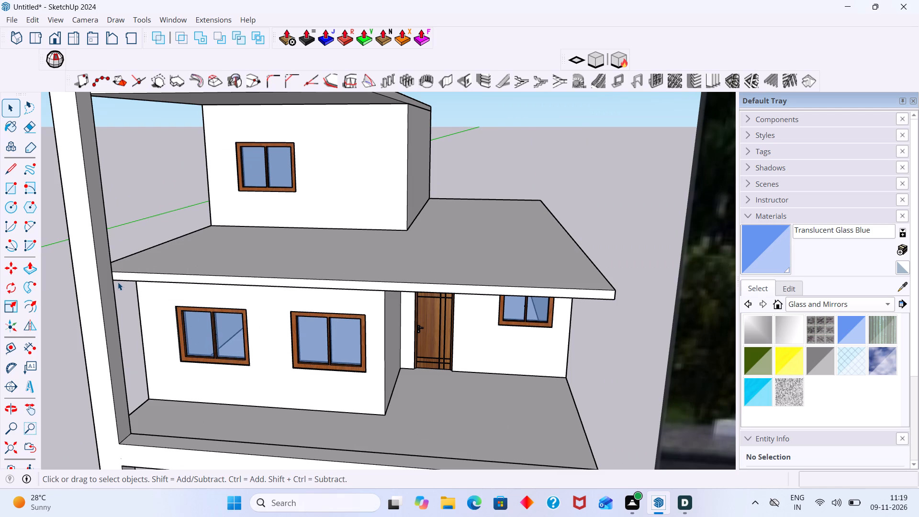
Draw a 1' 6" rectangle on the corner post's inner face at the second-floor slab's front edge and make it a group.
scroll(118, 282, "down", 5)
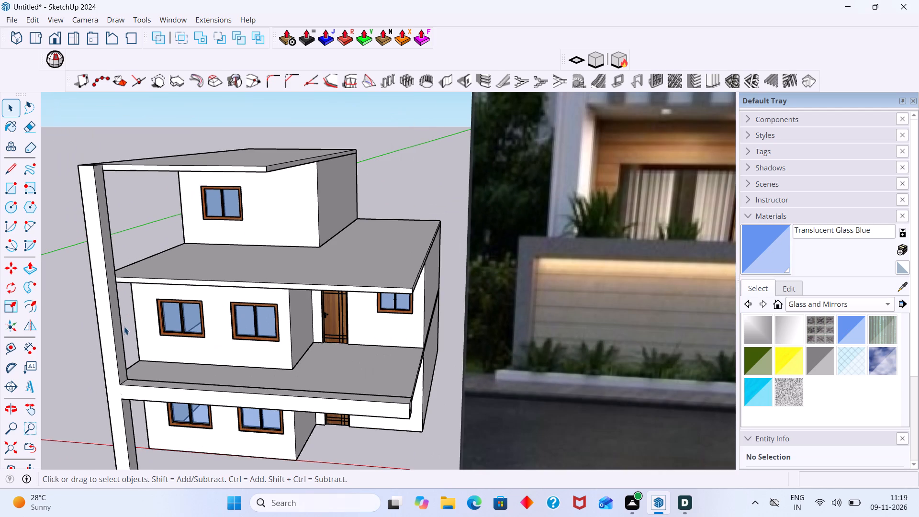
key("r")
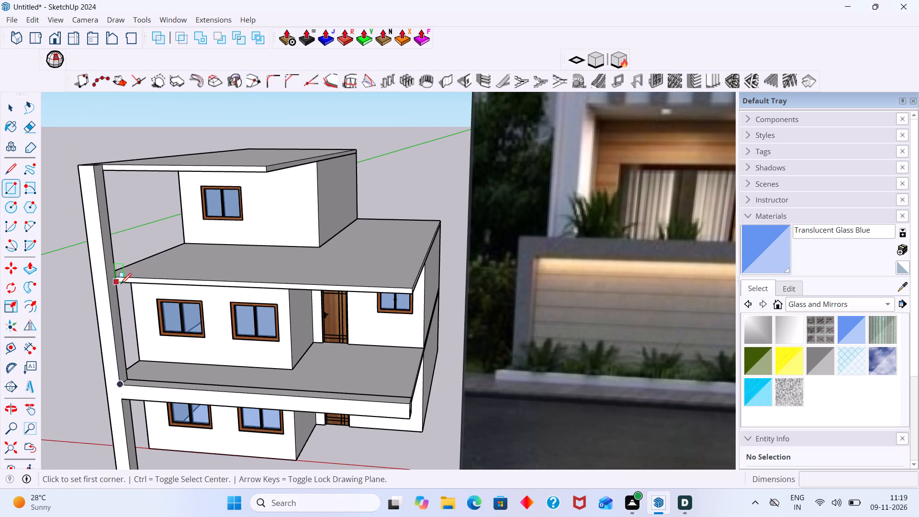
scroll(121, 282, "up", 12)
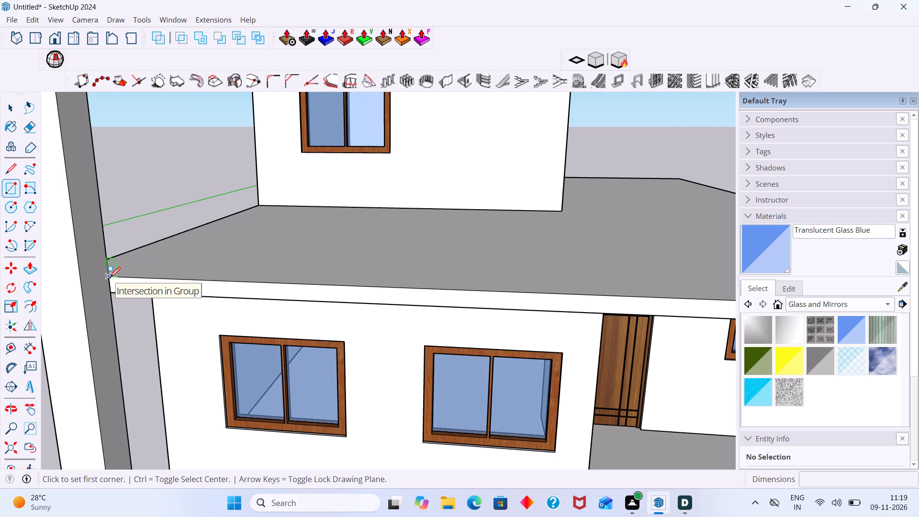
left_click(110, 278)
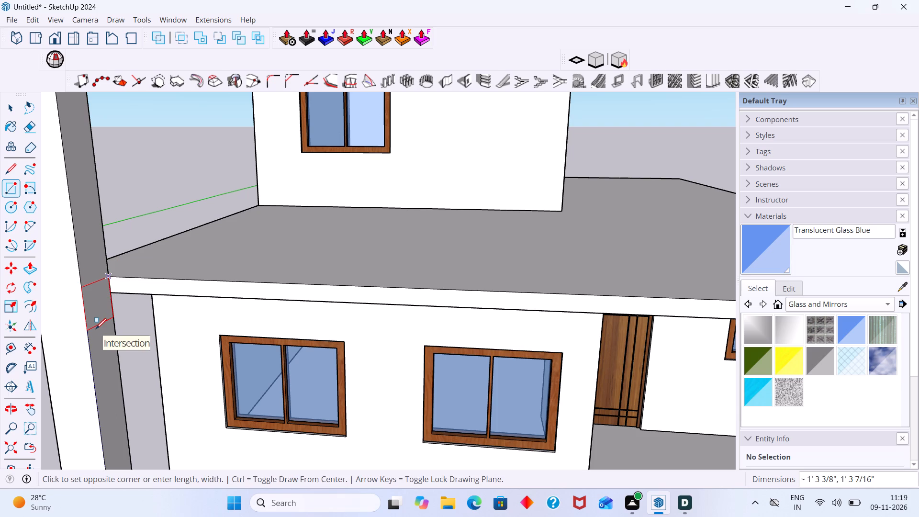
type("1'6\"")
key("Return")
key("space")
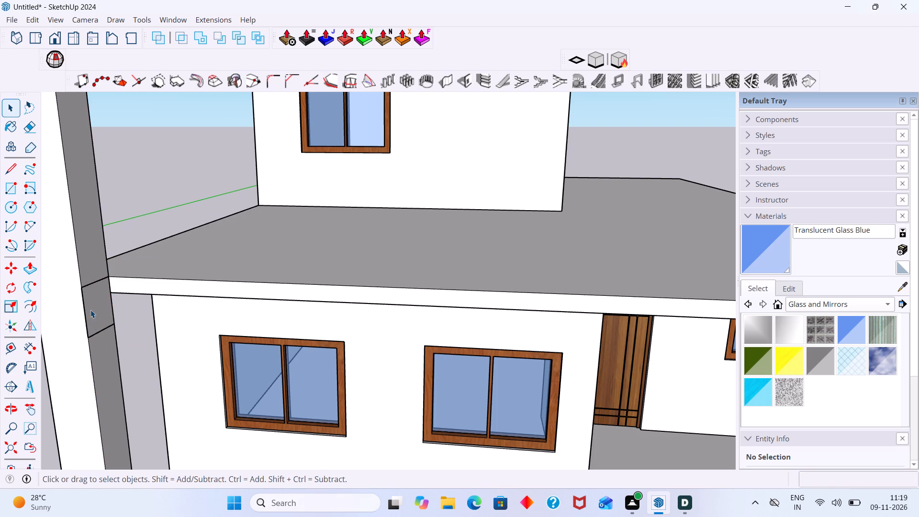
left_click(90, 310)
double_click(90, 309)
right_click(92, 309)
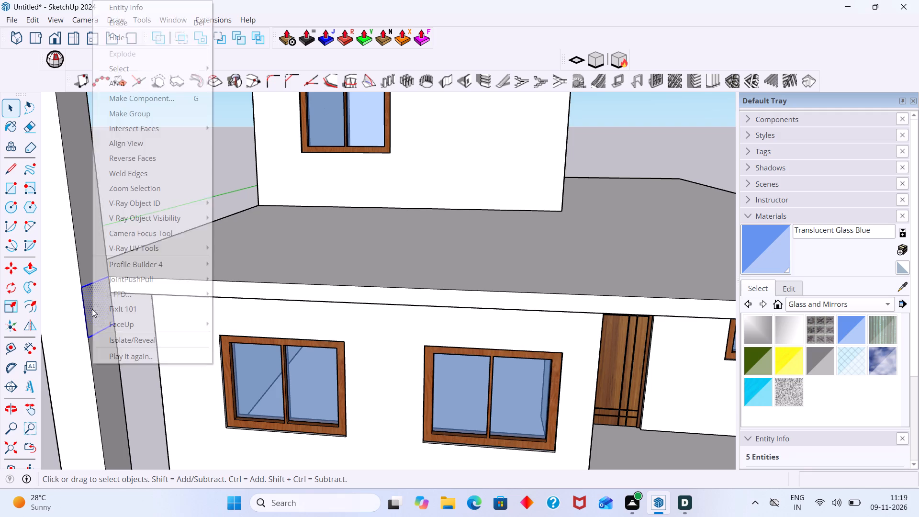
left_click(121, 111)
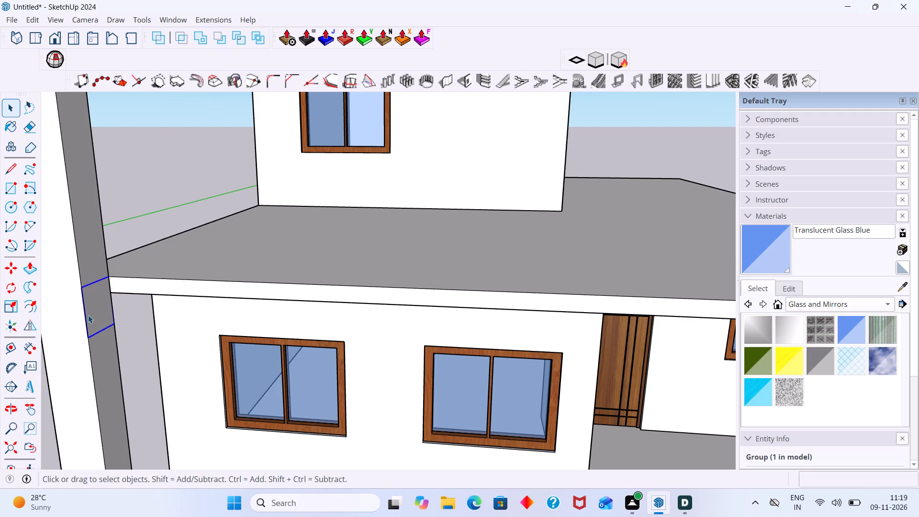
Extrude the grouped rectangle about 28' 4" along the second-floor slab to its far front corner, and leave the group.
double_click(88, 315)
left_click(95, 313)
key("p")
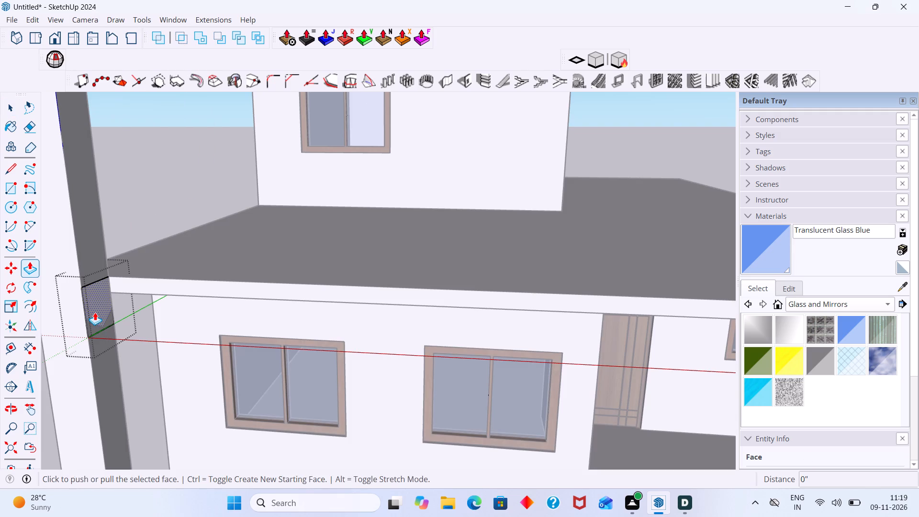
left_click(95, 312)
scroll(230, 321, "down", 8)
middle_click_drag(293, 310, 107, 293, "shift")
scroll(411, 305, "down", 2)
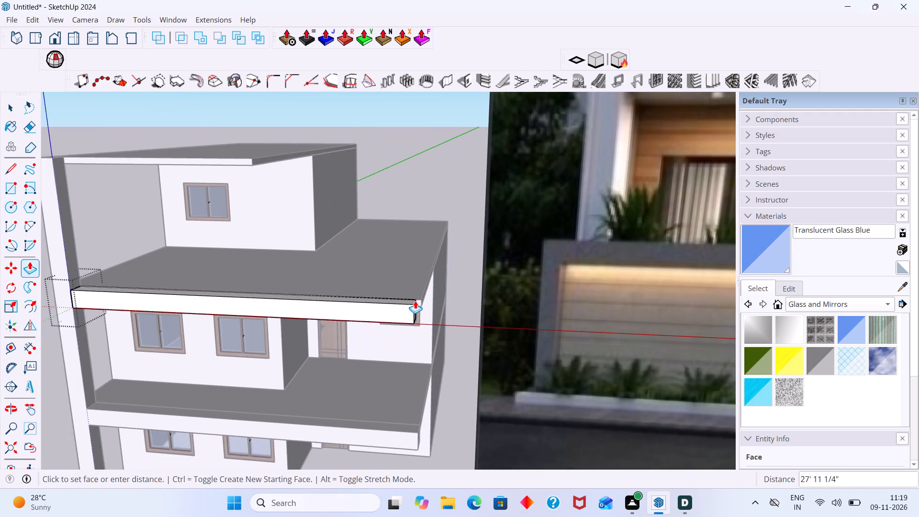
scroll(417, 300, "up", 2)
middle_click_drag(417, 300, 305, 230)
scroll(328, 235, "up", 2)
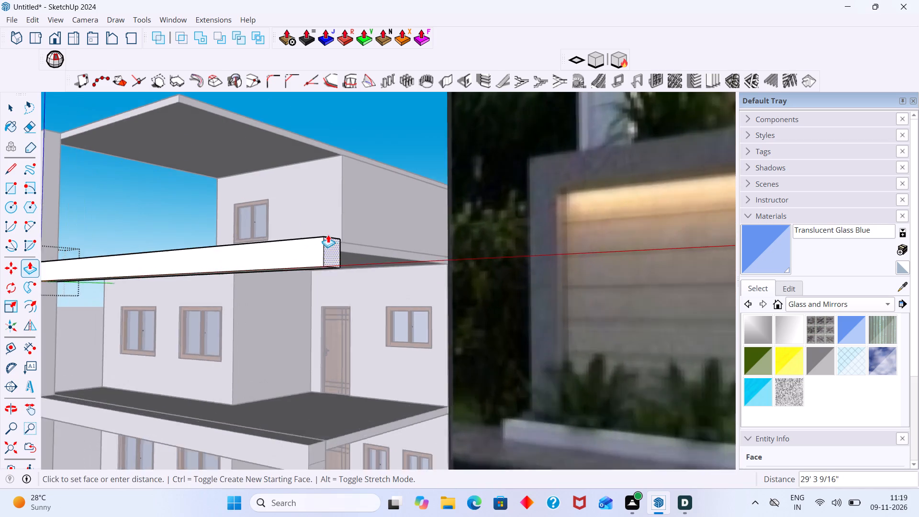
scroll(328, 235, "up", 2)
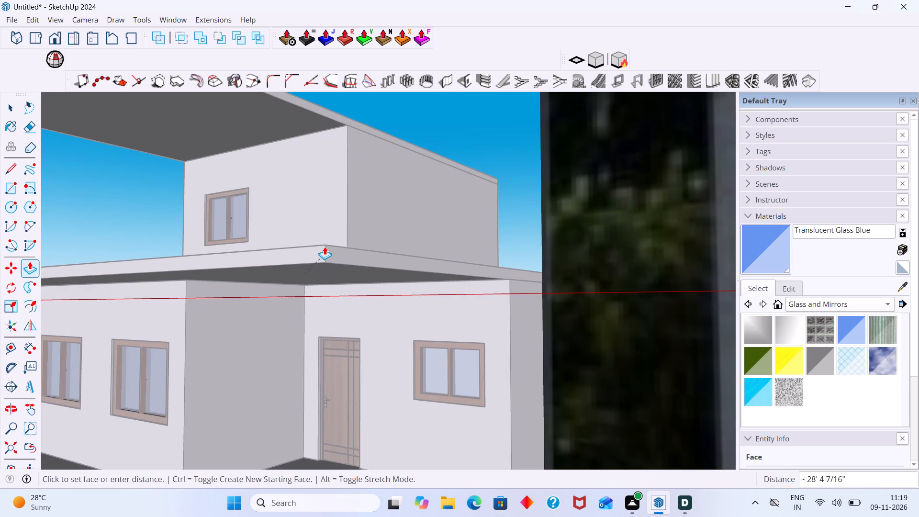
left_click(324, 245)
scroll(324, 247, "down", 9)
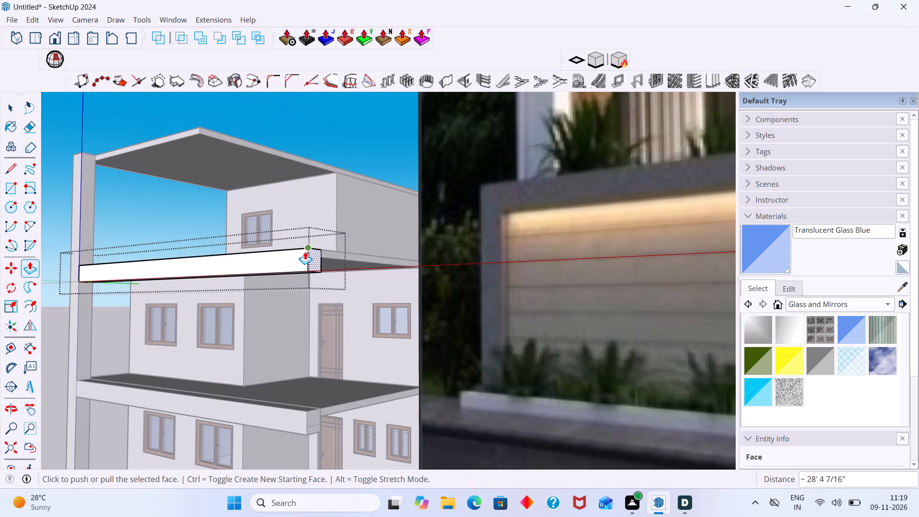
key("space")
left_click(351, 156)
scroll(322, 246, "down", 2)
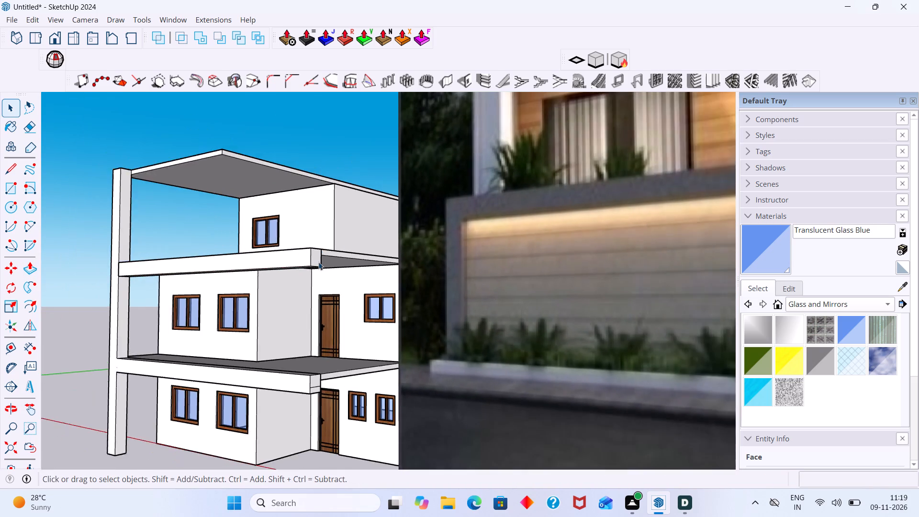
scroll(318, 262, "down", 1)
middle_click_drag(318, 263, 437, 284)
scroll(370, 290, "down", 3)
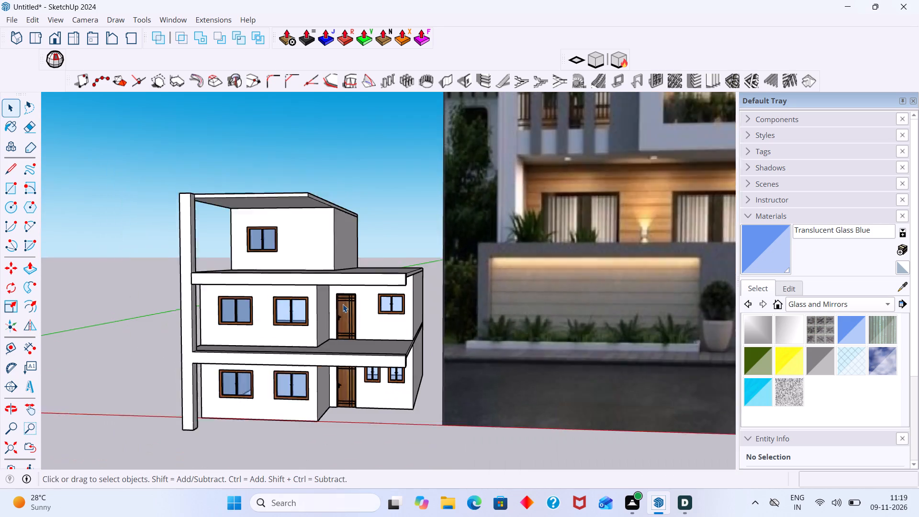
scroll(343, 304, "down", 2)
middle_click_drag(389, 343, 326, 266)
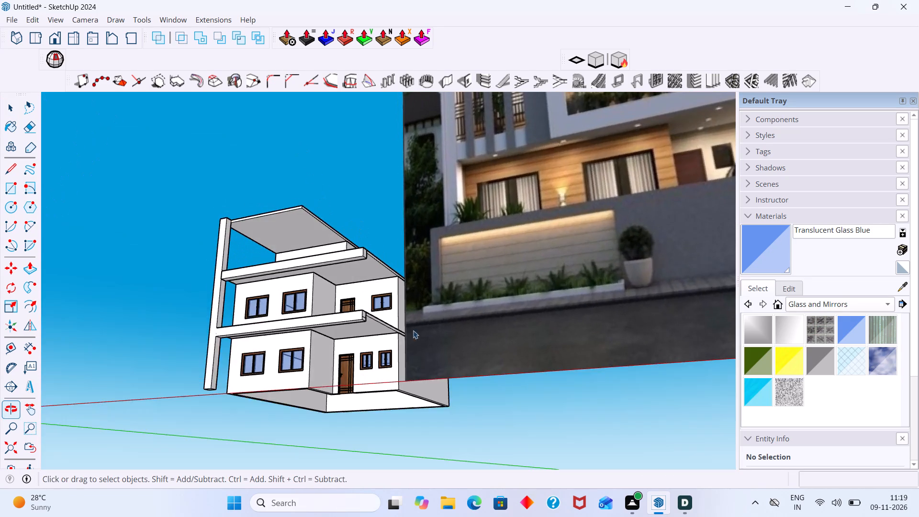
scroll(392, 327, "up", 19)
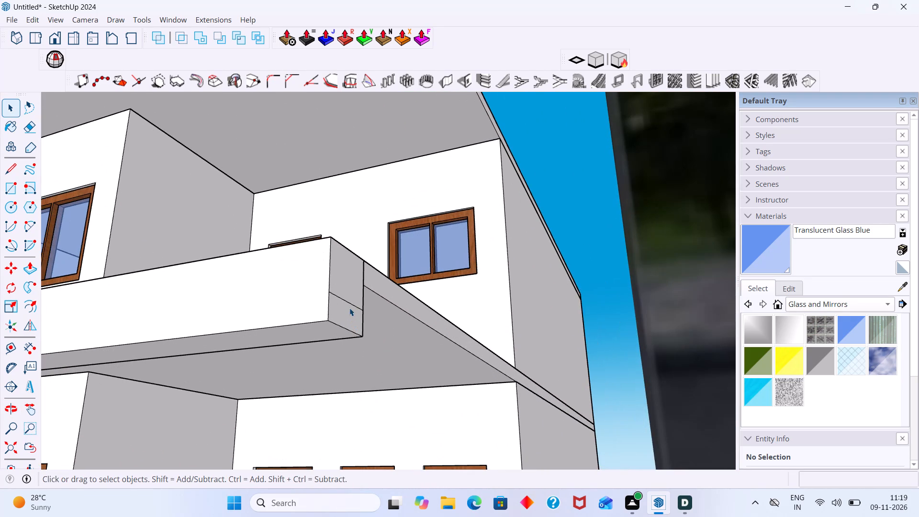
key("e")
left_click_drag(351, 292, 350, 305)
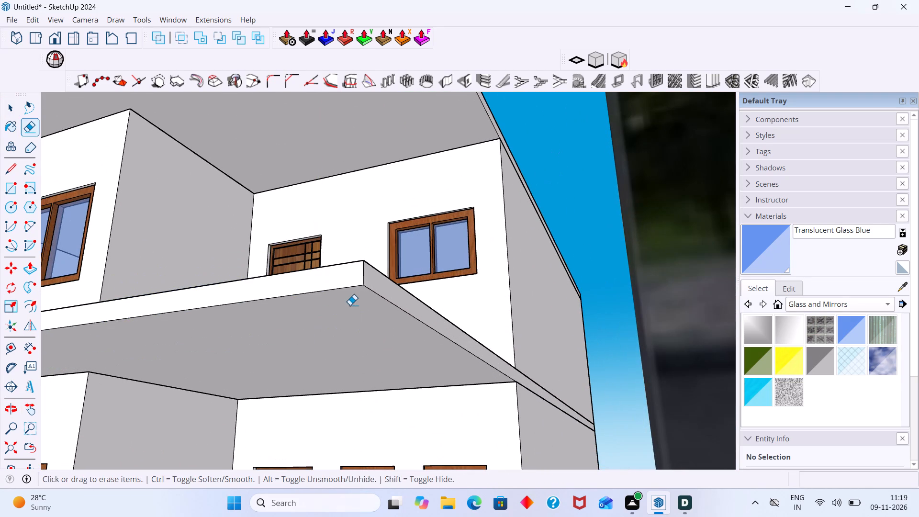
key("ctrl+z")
Inside the front framing group, erase the dividing edge across the first-floor beam's free end face.
key("space")
left_click(346, 291)
double_click(347, 292)
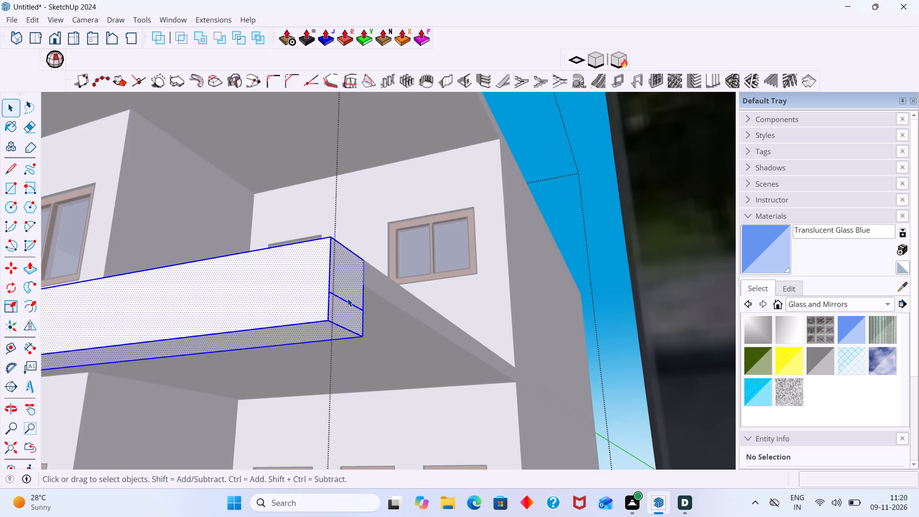
left_click_drag(347, 300, 346, 306)
key("e")
left_click_drag(350, 290, 350, 304)
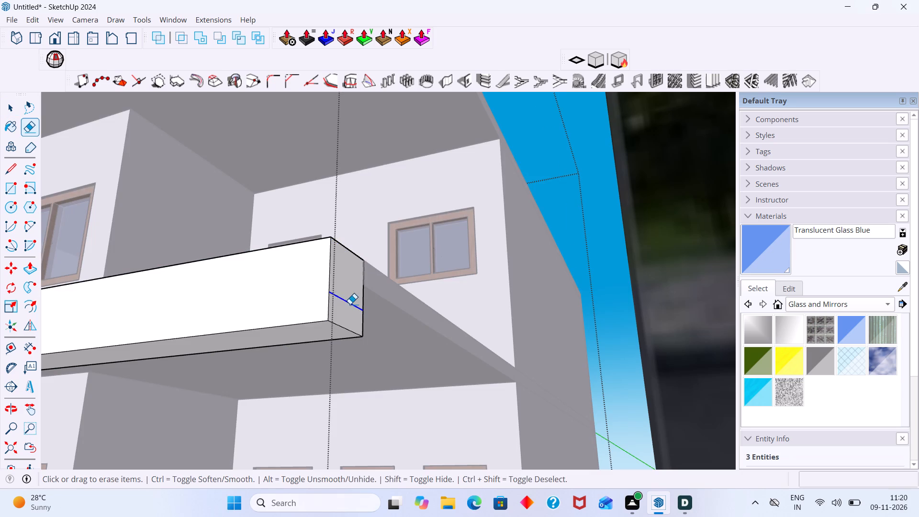
left_click_drag(350, 304, 350, 306)
key("space")
Delete the stray lengthwise edge on the first-floor beam's back face and leave the front framing group.
scroll(343, 333, "down", 2)
middle_click_drag(340, 337, 139, 265)
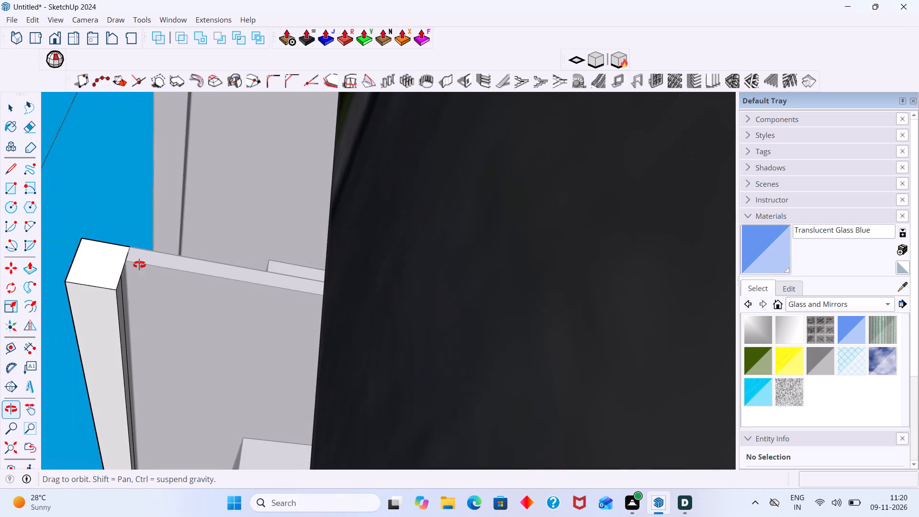
middle_click_drag(139, 265, 136, 269)
scroll(135, 314, "up", 7)
left_click(95, 322)
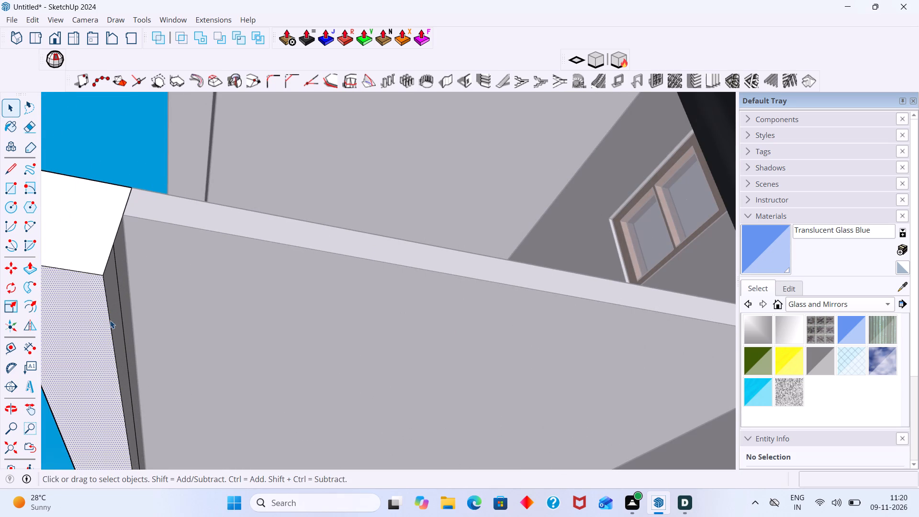
left_click(121, 316)
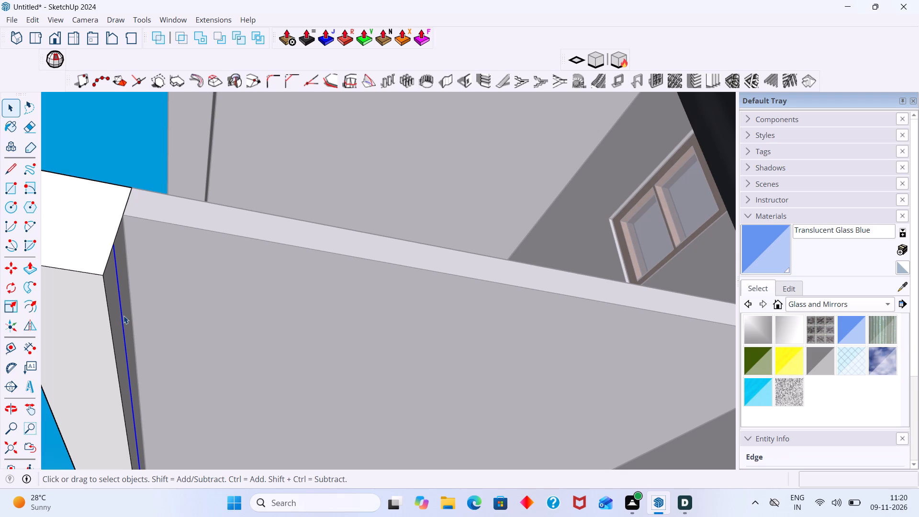
key("Delete")
scroll(123, 315, "up", 1)
scroll(123, 315, "down", 9)
middle_click_drag(191, 222, 308, 349)
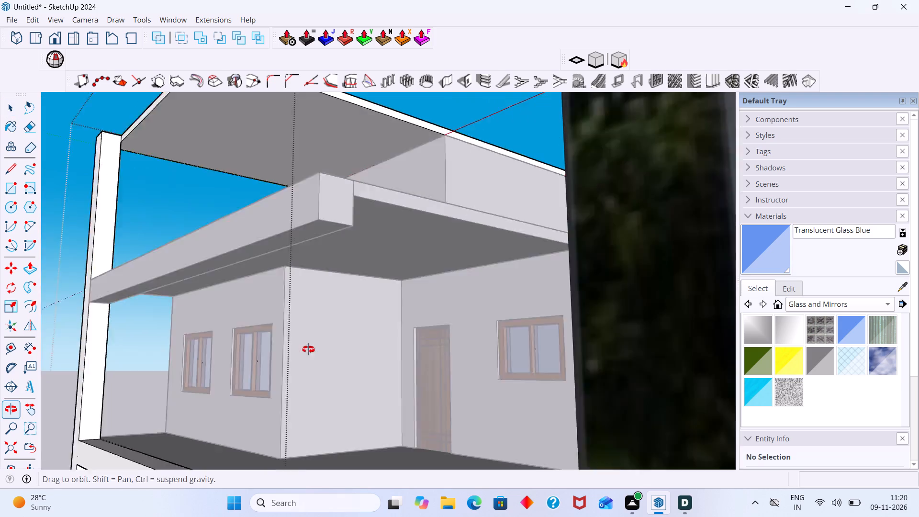
middle_click_drag(308, 349, 325, 360)
middle_click_drag(426, 300, 299, 308)
scroll(139, 297, "up", 6)
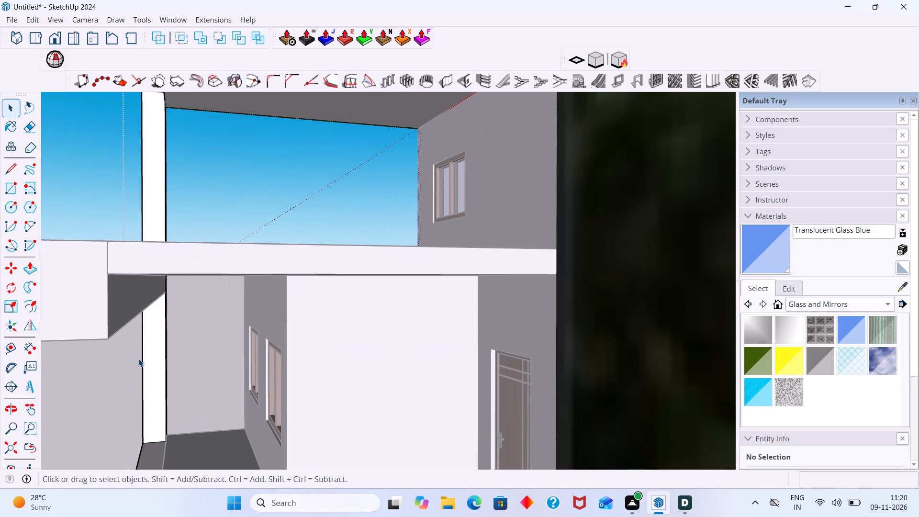
left_click(120, 366)
double_click(118, 358)
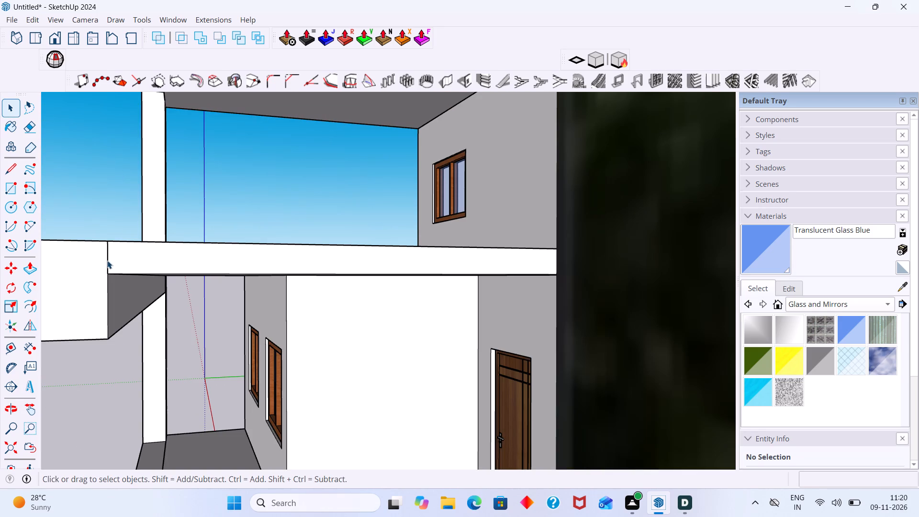
Inspect the vertical edge where the second-floor beam's free end meets the slab, and leave the beam group.
left_click(107, 260)
double_click(109, 260)
left_click(107, 260)
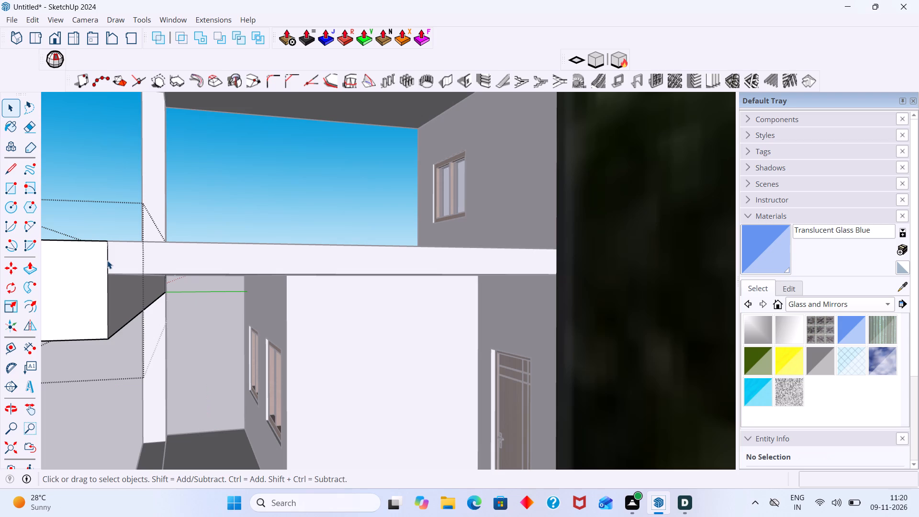
double_click(107, 260)
left_click(108, 261)
scroll(110, 263, "down", 6)
left_click(80, 352)
Examine the corner post and both floor beams against their slabs from the side, below and above.
scroll(104, 348, "down", 7)
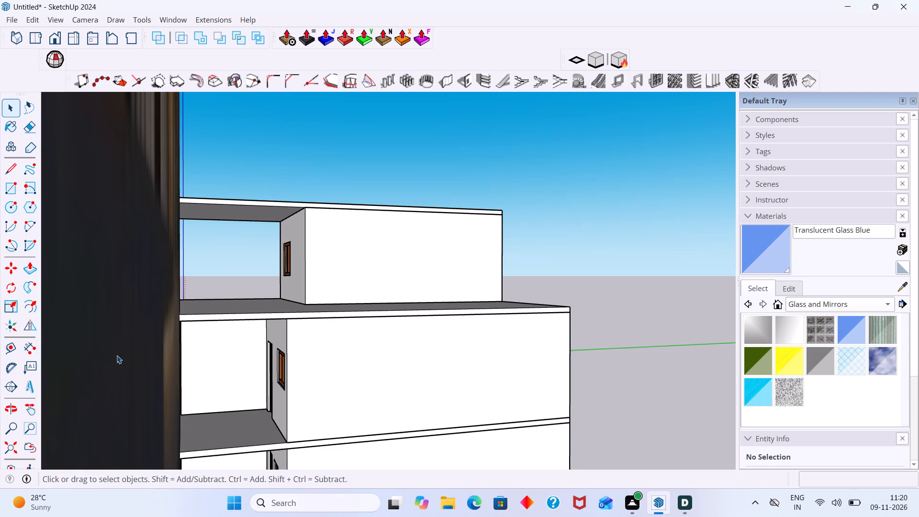
middle_click_drag(117, 355, 166, 259, "shift")
scroll(156, 285, "down", 7)
left_click(12, 442)
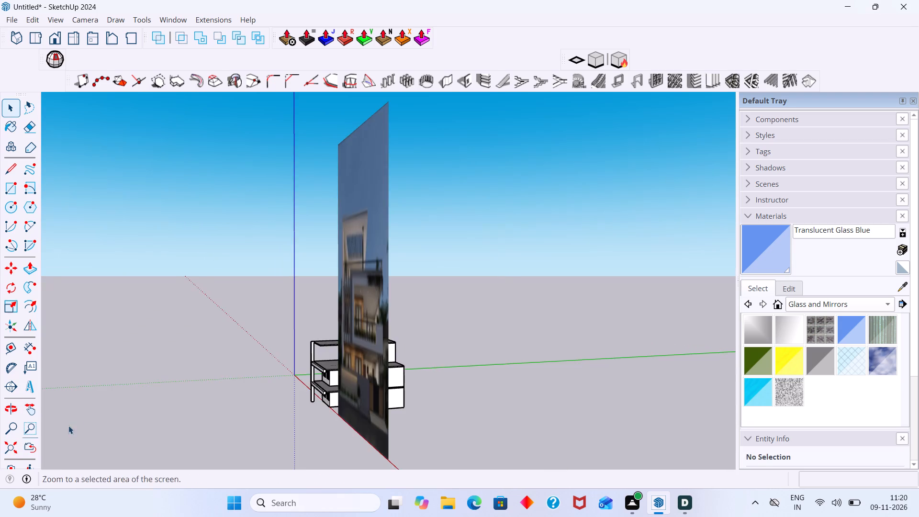
scroll(96, 418, "down", 2)
scroll(247, 368, "up", 19)
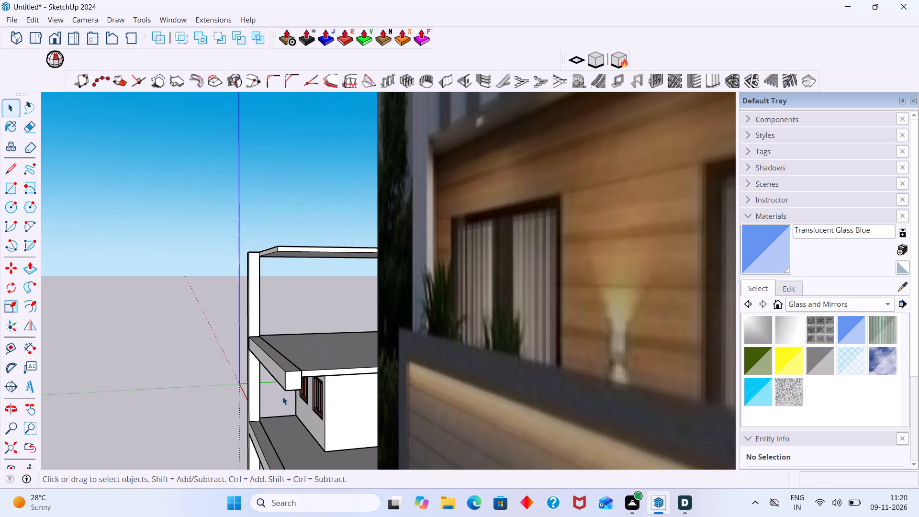
middle_click_drag(282, 396, 283, 236)
scroll(319, 384, "up", 3)
left_click(233, 441)
scroll(280, 350, "down", 2)
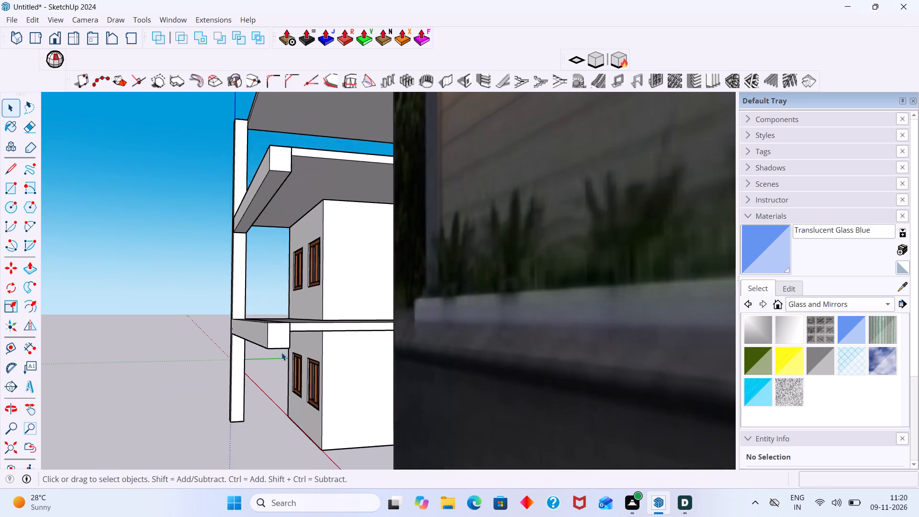
middle_click_drag(279, 328, 352, 432)
middle_click_drag(262, 313, 334, 351)
scroll(304, 331, "down", 5)
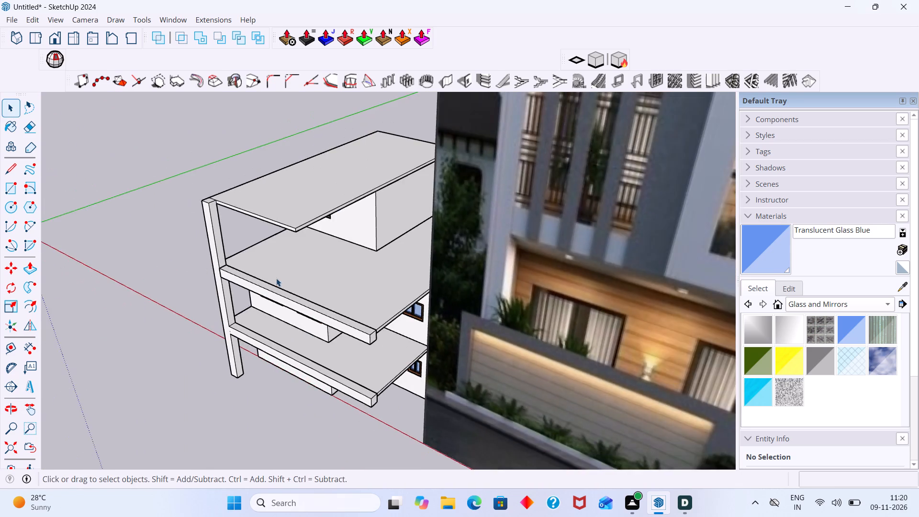
middle_click_drag(286, 279, 386, 259)
Compare the house front's beams and slabs with the balcony and floor framing in the reference photo.
scroll(399, 250, "down", 2)
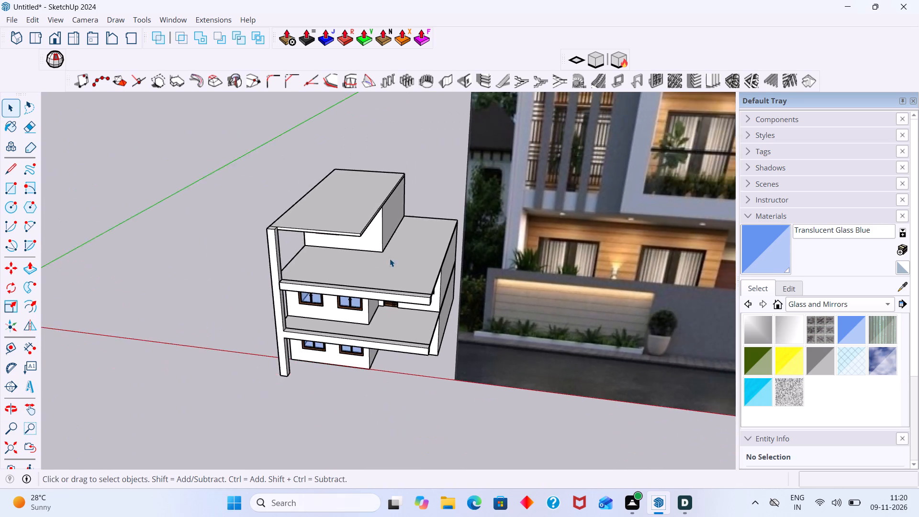
scroll(390, 258, "down", 5)
middle_click_drag(368, 263, 185, 280, "shift")
scroll(213, 305, "up", 5)
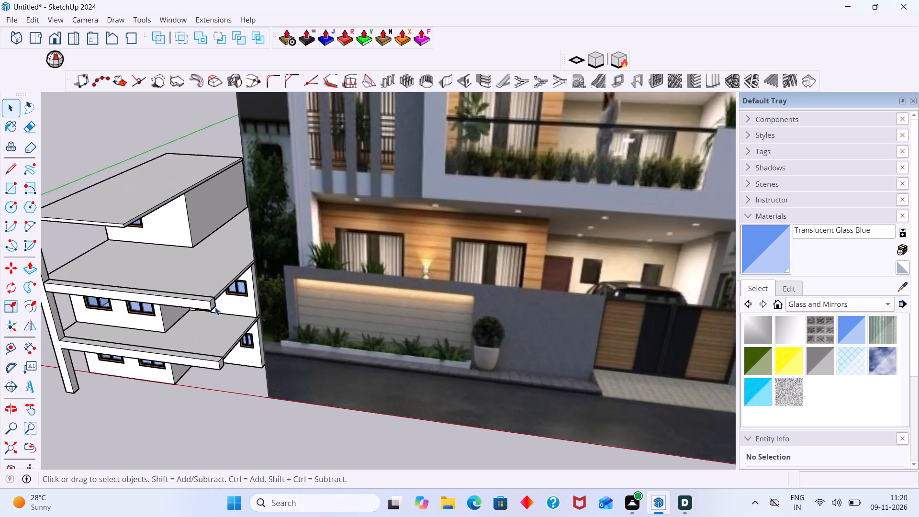
scroll(215, 307, "up", 2)
scroll(219, 307, "down", 8)
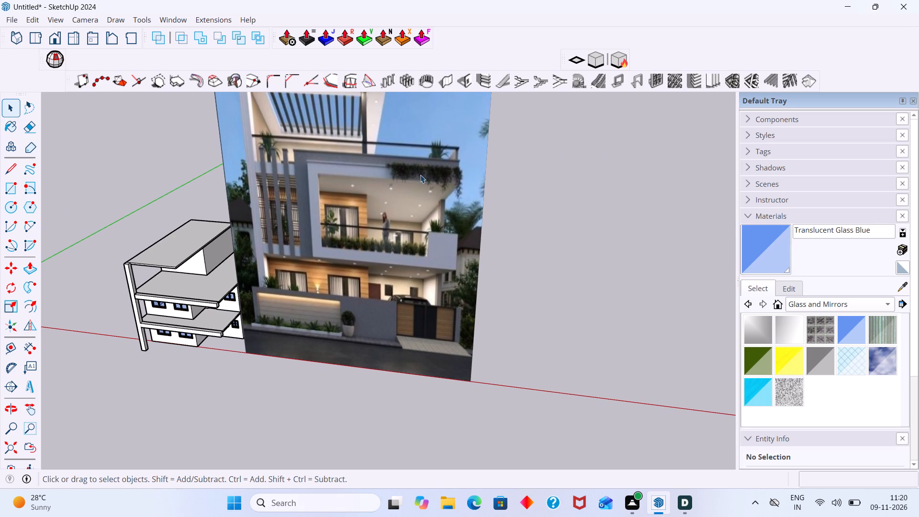
middle_click_drag(230, 317, 214, 316)
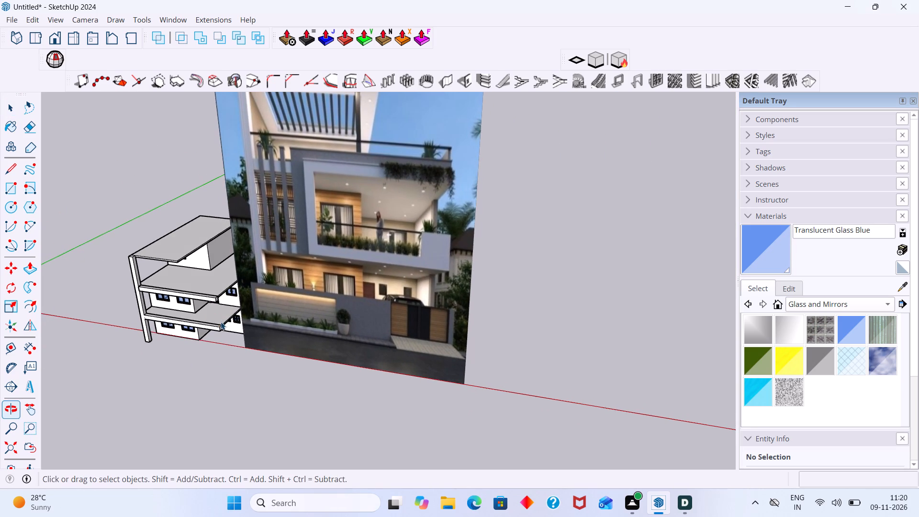
Shorten the first-floor beam by pushing its free end face back about 19' toward the corner post, and leave the group.
scroll(231, 345, "up", 3)
middle_click_drag(213, 340, 176, 339)
scroll(219, 315, "up", 10)
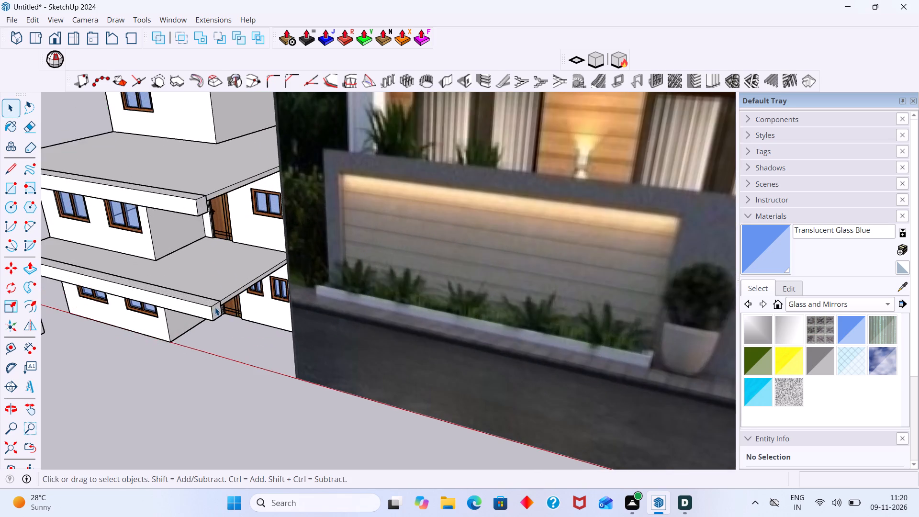
scroll(215, 307, "up", 7)
left_click(215, 315)
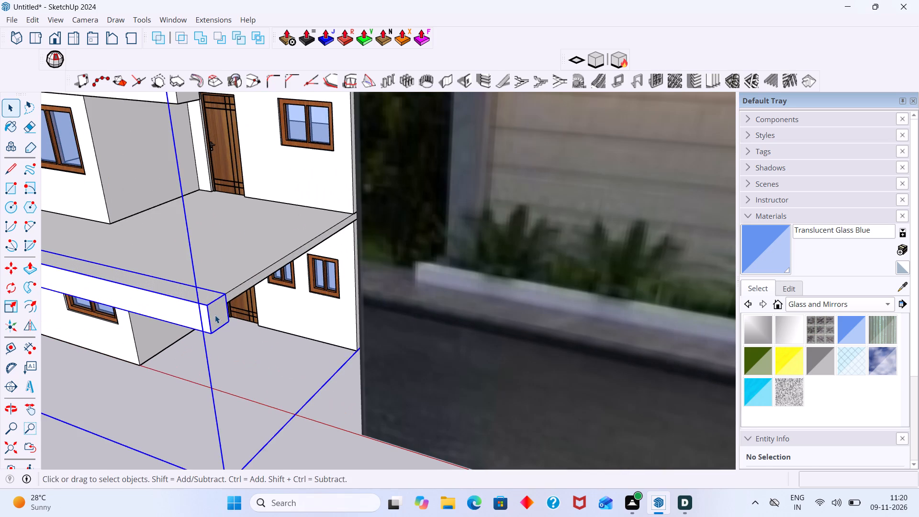
double_click(215, 315)
left_click(220, 316)
key("p")
left_click(219, 315)
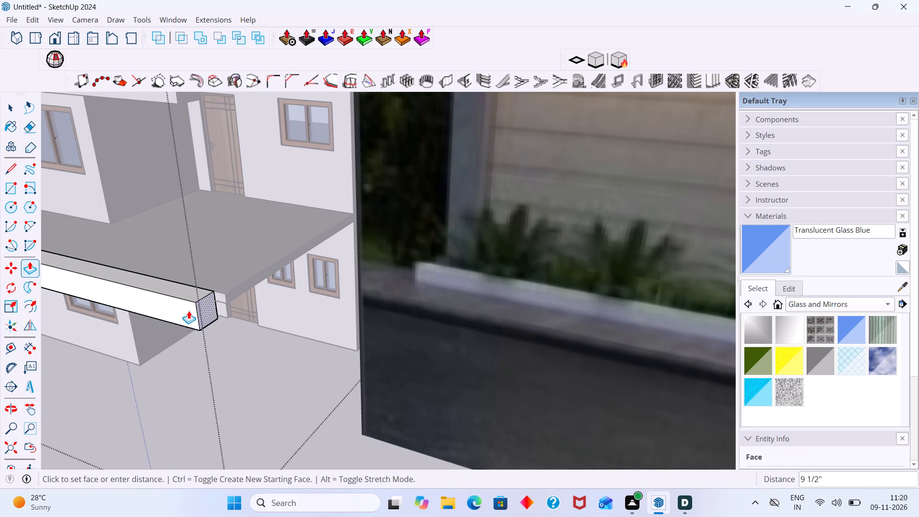
scroll(143, 292, "down", 5)
middle_click_drag(140, 291, 399, 297, "shift")
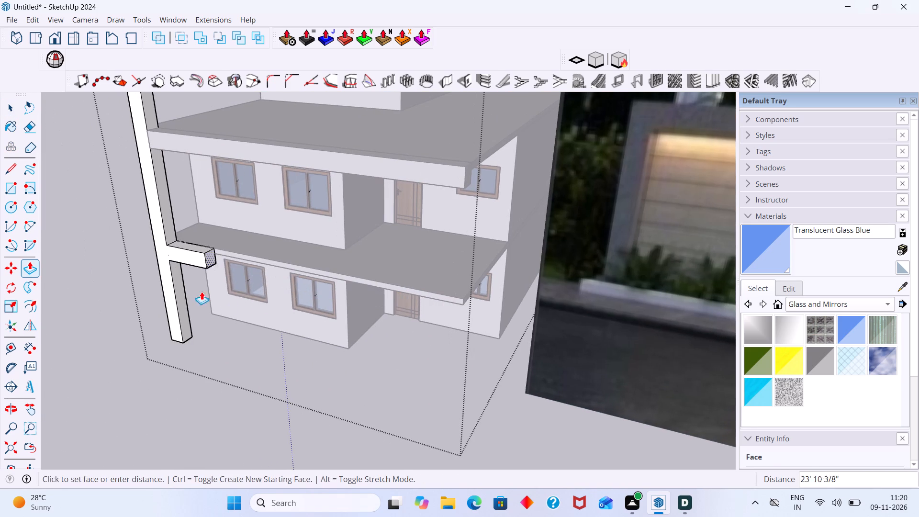
left_click(258, 254)
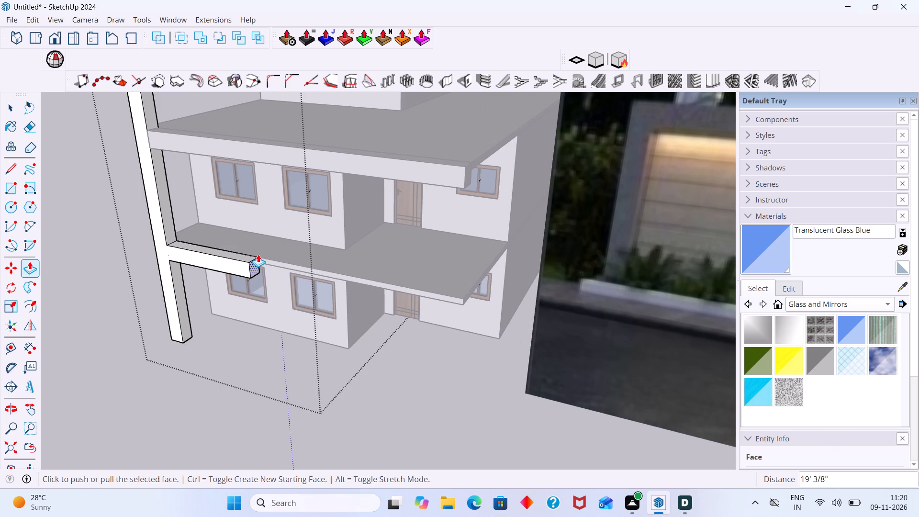
key("space")
left_click(388, 398)
Shorten the second-floor beam by pushing its free end face back by the same distance as the first-floor beam, and leave the group.
middle_click_drag(390, 332, 331, 324)
scroll(379, 187, "up", 4)
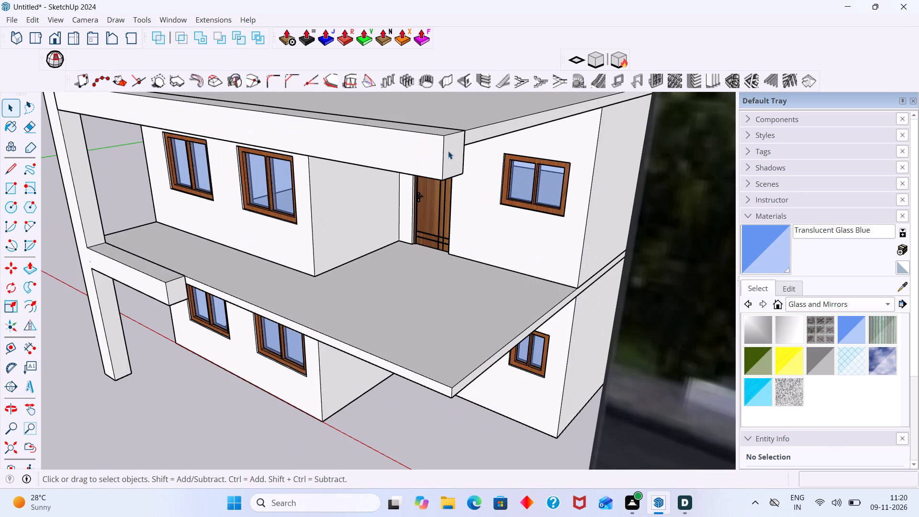
triple_click(448, 151)
left_click(450, 153)
left_click(450, 154)
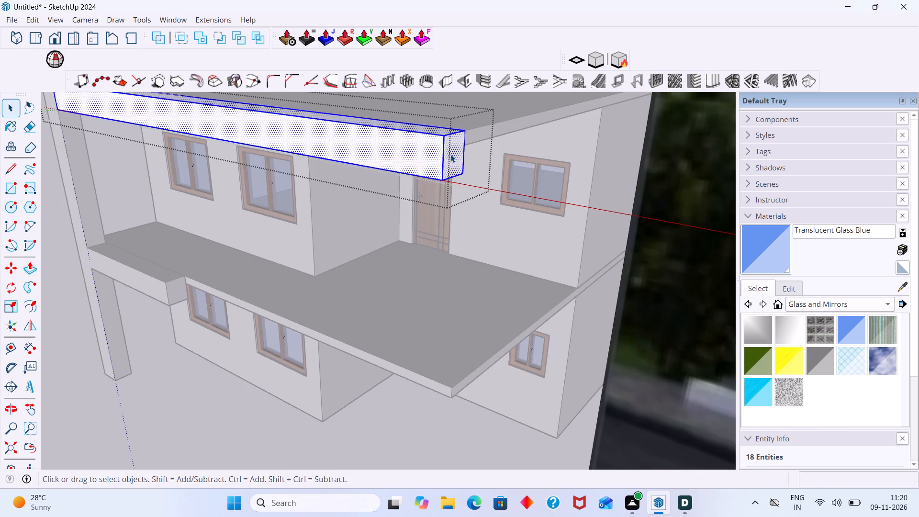
key("p")
double_click(451, 155)
key("space")
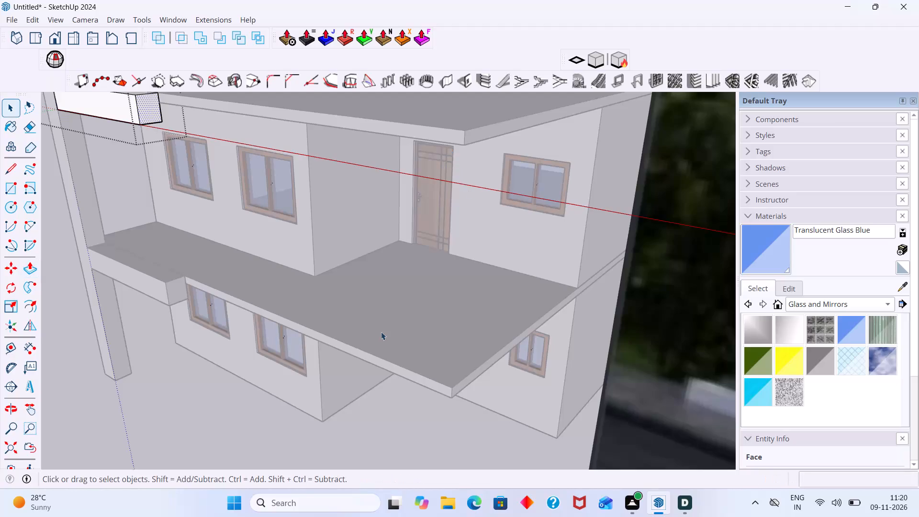
left_click(205, 399)
Compare the two shortened floor beams and the corner post with the front framing in the reference photo.
scroll(206, 382, "down", 3)
middle_click_drag(207, 382, 336, 363)
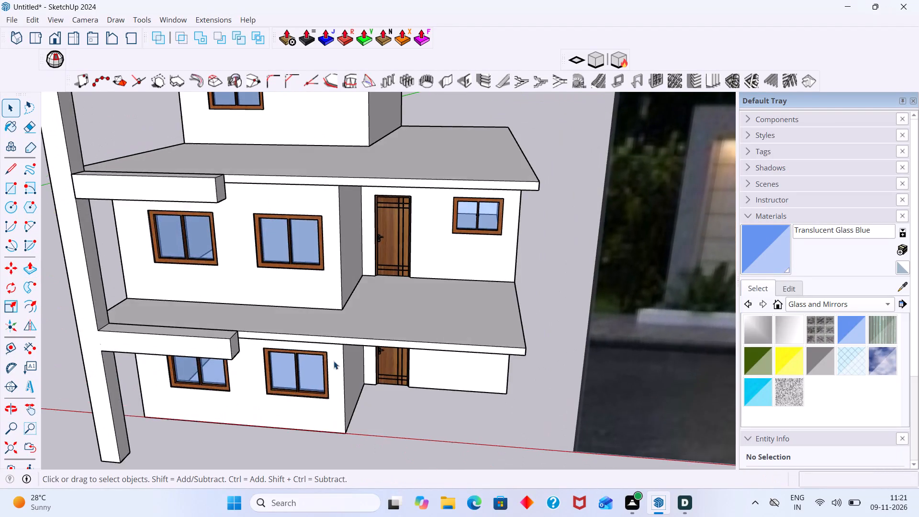
scroll(334, 361, "down", 13)
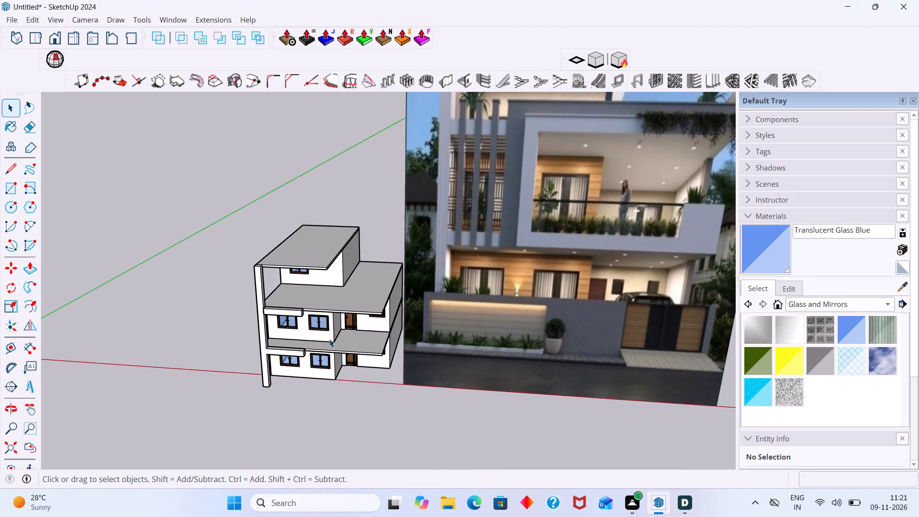
scroll(329, 338, "down", 2)
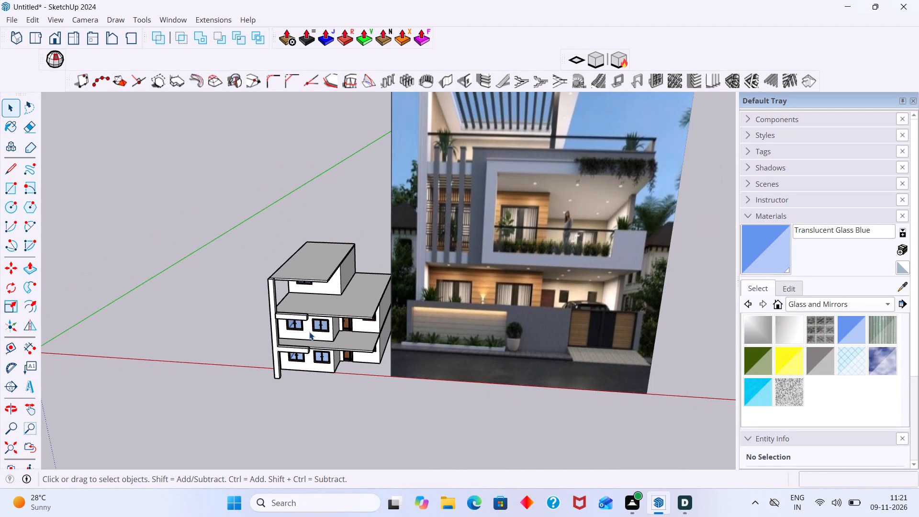
scroll(298, 321, "up", 6)
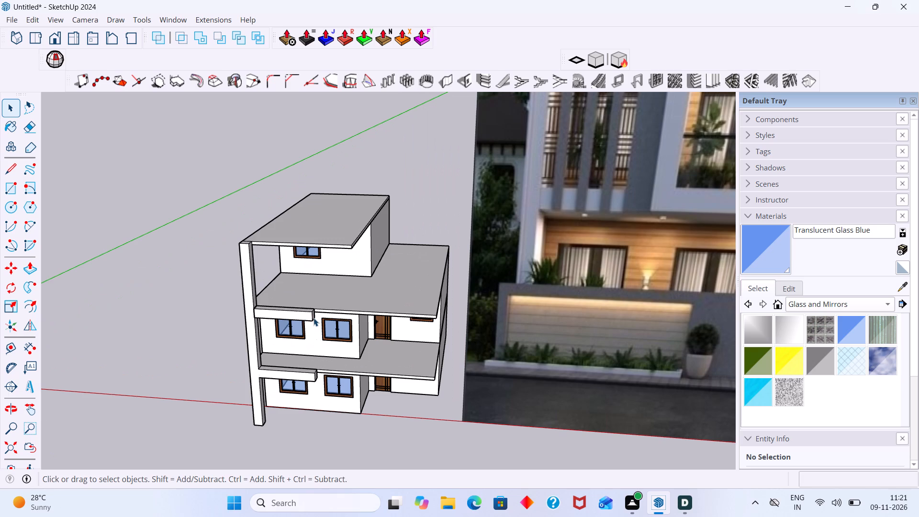
scroll(314, 318, "down", 4)
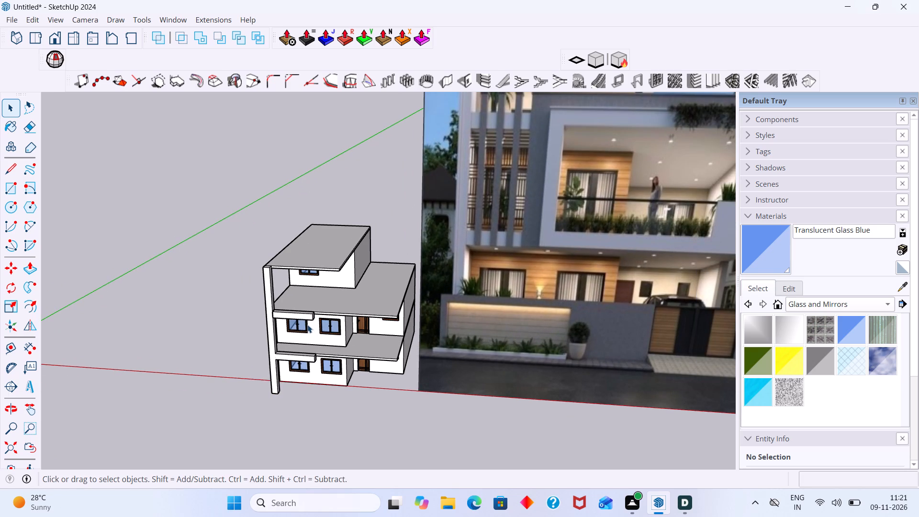
scroll(307, 325, "down", 4)
scroll(286, 331, "up", 8)
scroll(296, 348, "down", 5)
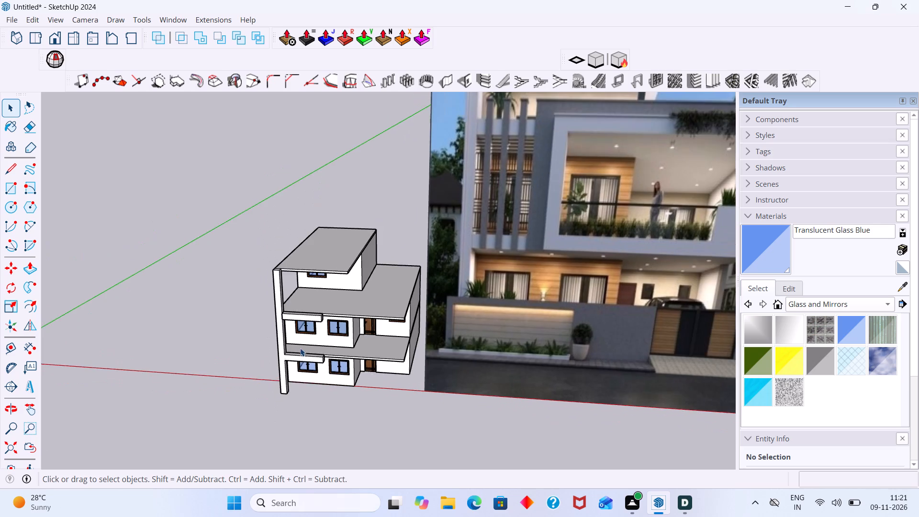
scroll(311, 352, "down", 3)
middle_click_drag(311, 351, 302, 350)
scroll(307, 338, "up", 2)
middle_click_drag(299, 331, 307, 331)
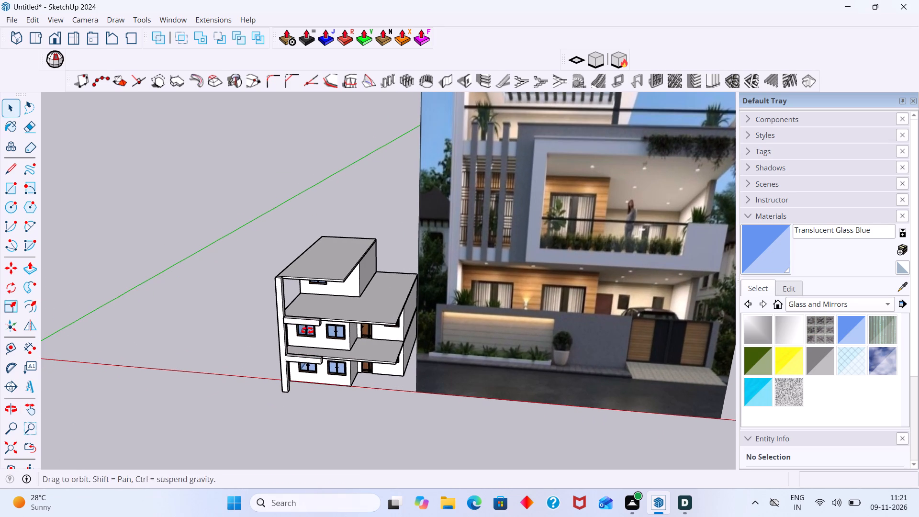
middle_click_drag(307, 331, 312, 331)
scroll(293, 326, "up", 11)
scroll(293, 342, "down", 4)
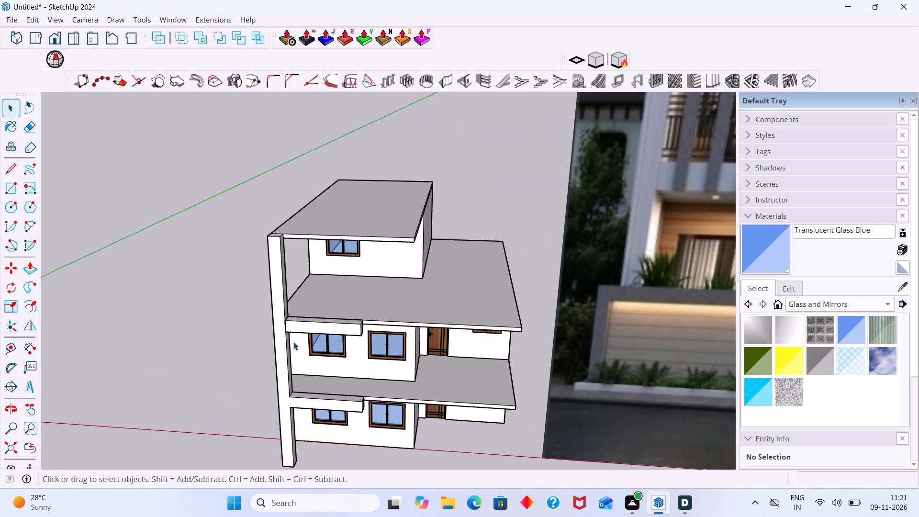
Unhide all hidden objects in the model.
left_click(29, 16)
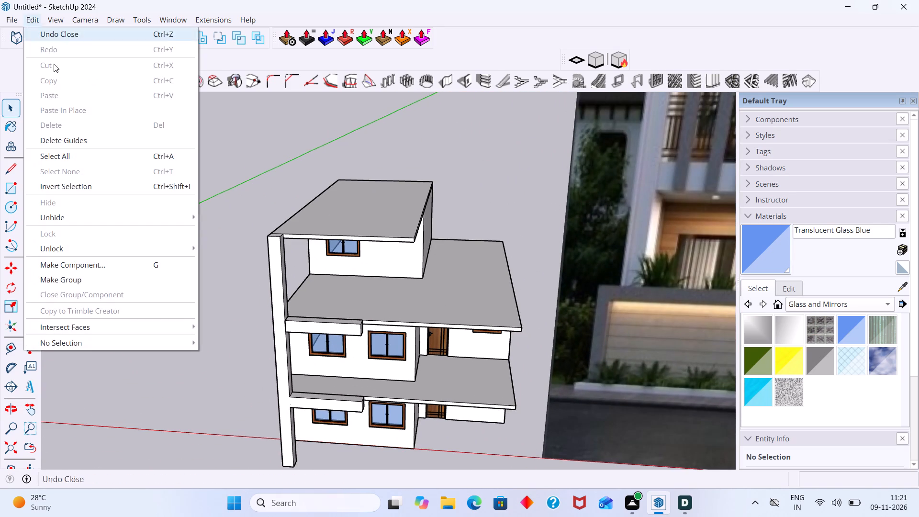
left_click(59, 214)
left_click(226, 249)
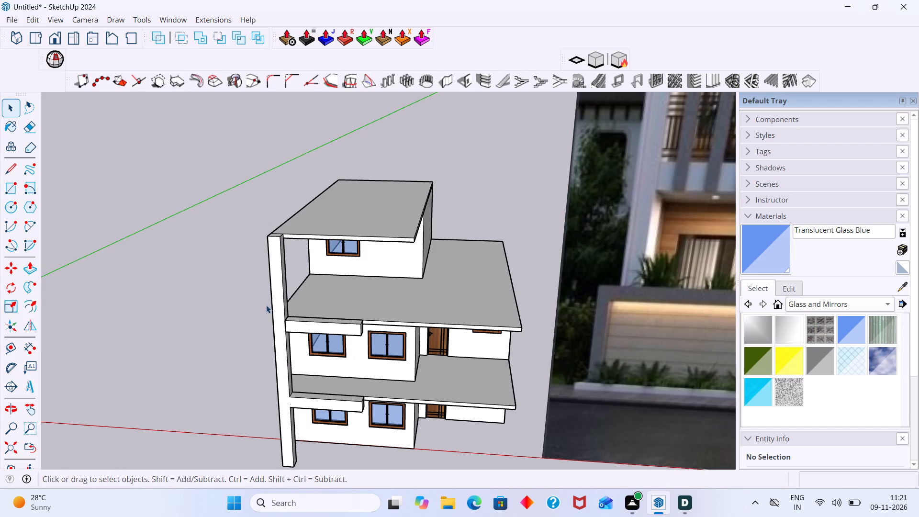
key("space")
Examine the house front beside the reference photo to judge where the vertical fins sit along the beams.
middle_click_drag(303, 385, 295, 368)
middle_click_drag(297, 379, 247, 317, "shift")
middle_click_drag(252, 335, 261, 370)
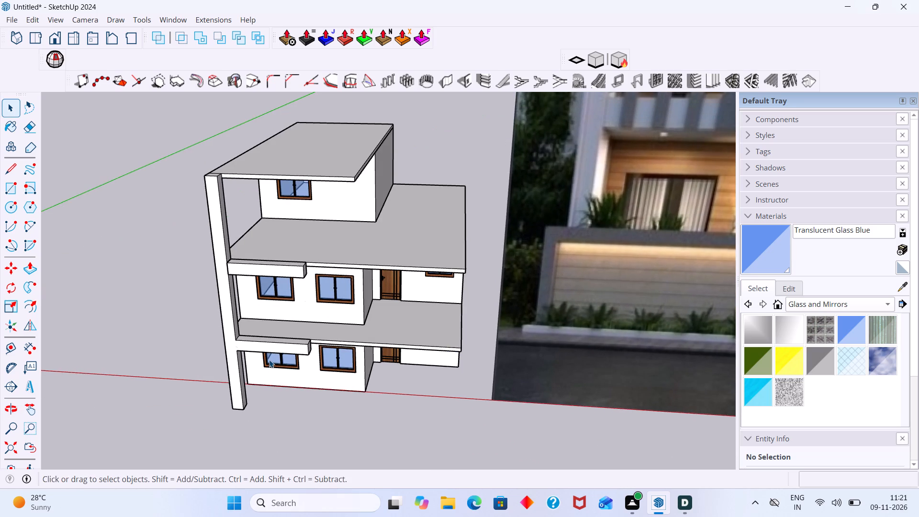
scroll(270, 359, "down", 6)
middle_click_drag(286, 363, 311, 345)
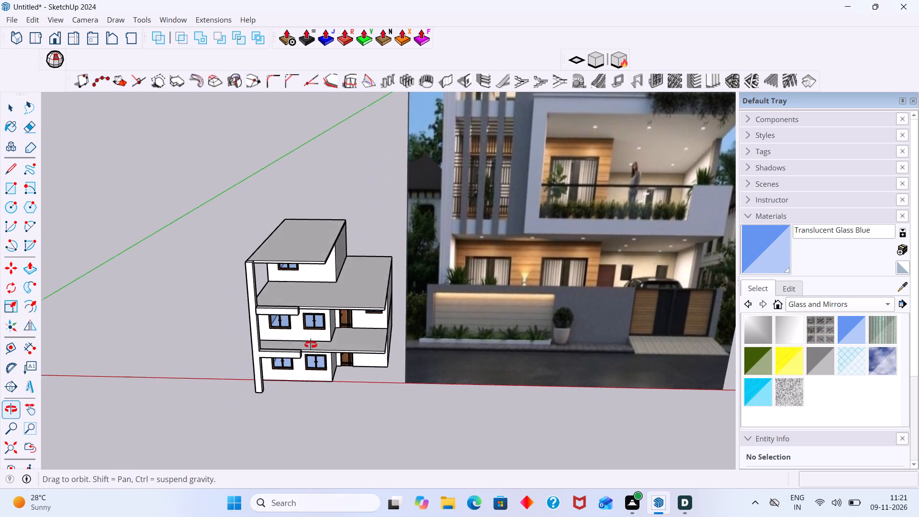
middle_click_drag(311, 345, 332, 340)
scroll(281, 323, "up", 3)
scroll(282, 321, "down", 6)
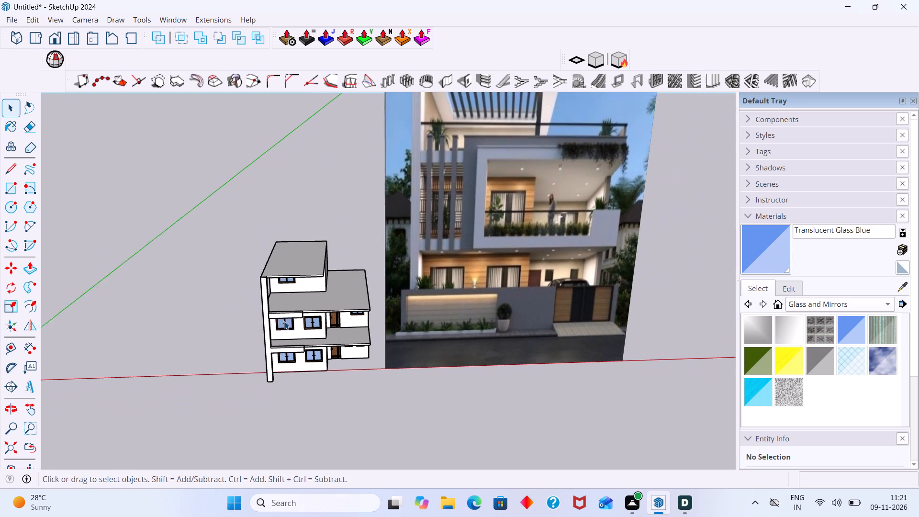
scroll(284, 321, "down", 1)
Open the group containing the corner post and first-floor beam for editing, ready for a rectangle on the beam's front face.
key("r")
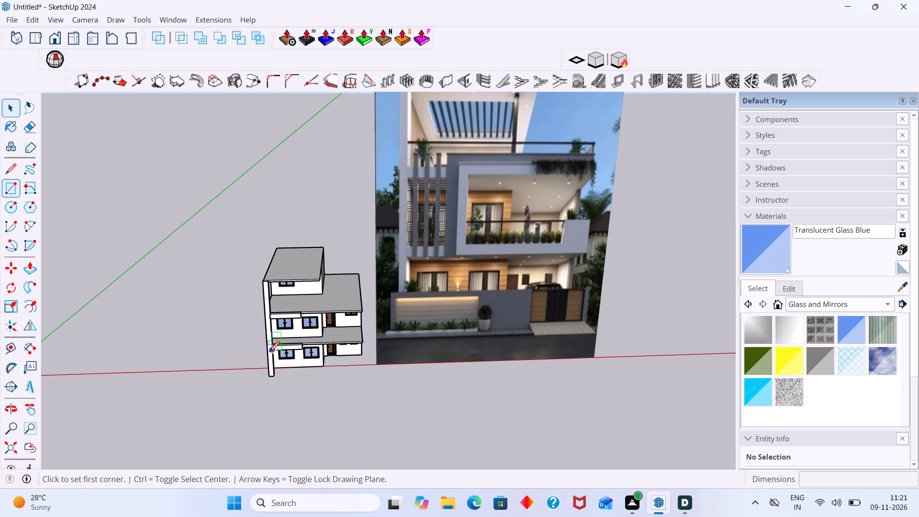
scroll(273, 351, "up", 6)
key("space")
scroll(281, 351, "up", 7)
triple_click(273, 344)
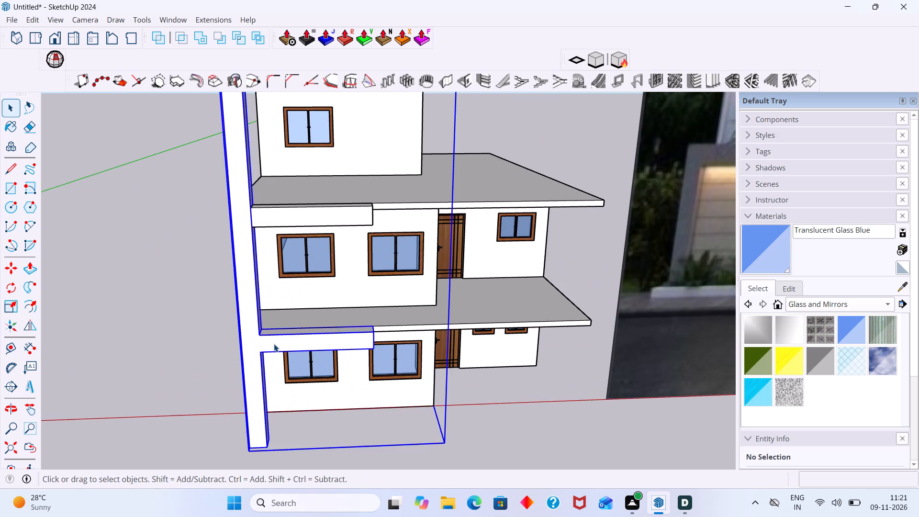
left_click(275, 342)
left_click(275, 342)
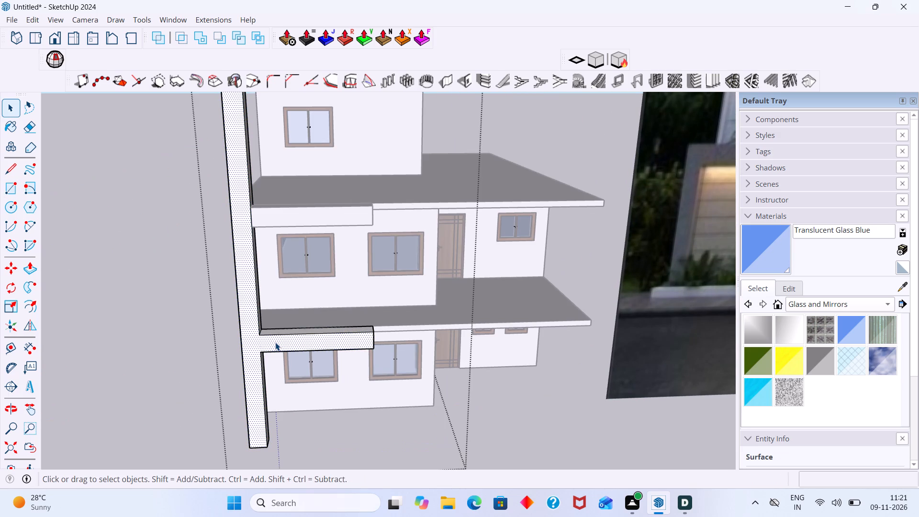
key("r")
scroll(265, 337, "up", 2)
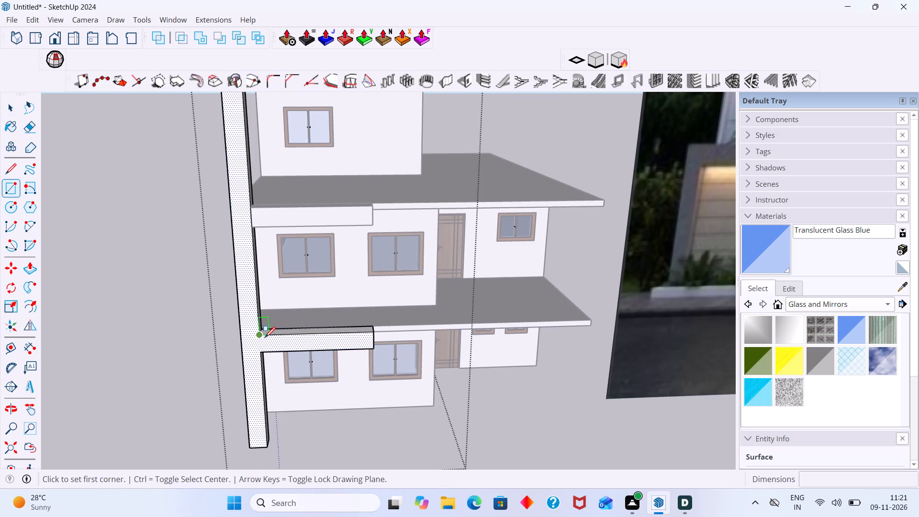
scroll(265, 337, "up", 1)
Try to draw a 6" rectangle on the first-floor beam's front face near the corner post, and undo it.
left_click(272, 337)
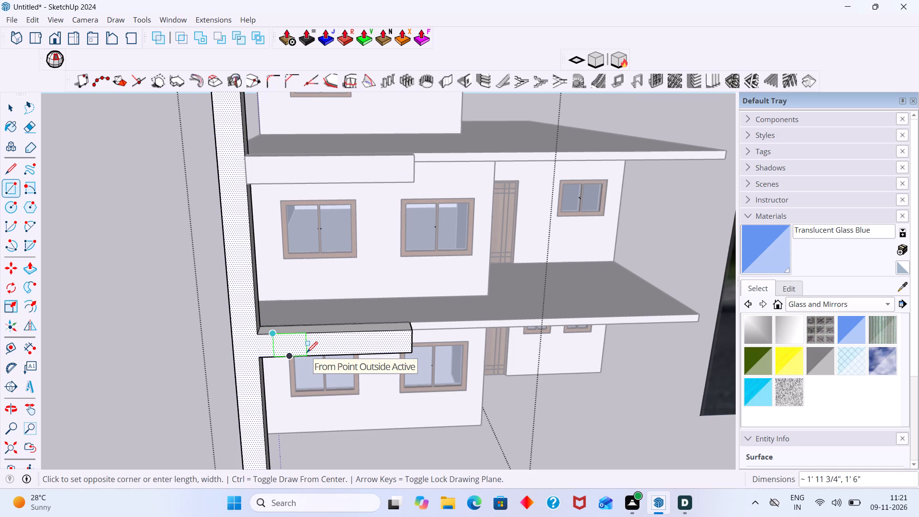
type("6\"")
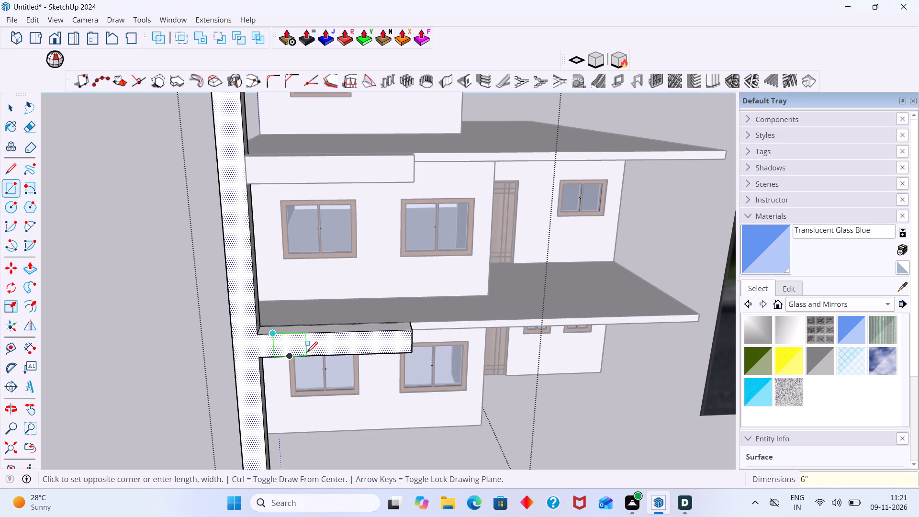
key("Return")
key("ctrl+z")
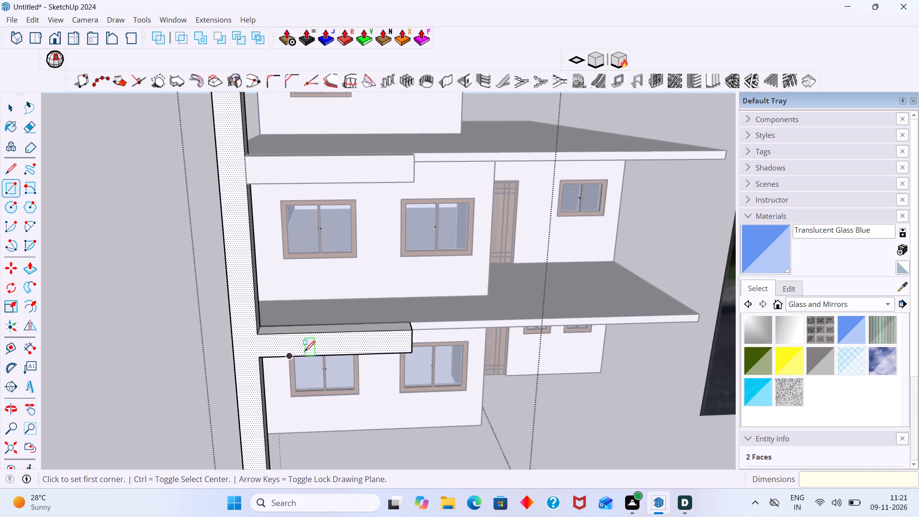
Draw a rectangle 6" wide and 1' 6" high across the first-floor beam's front face, just beside the corner post.
left_click(271, 333)
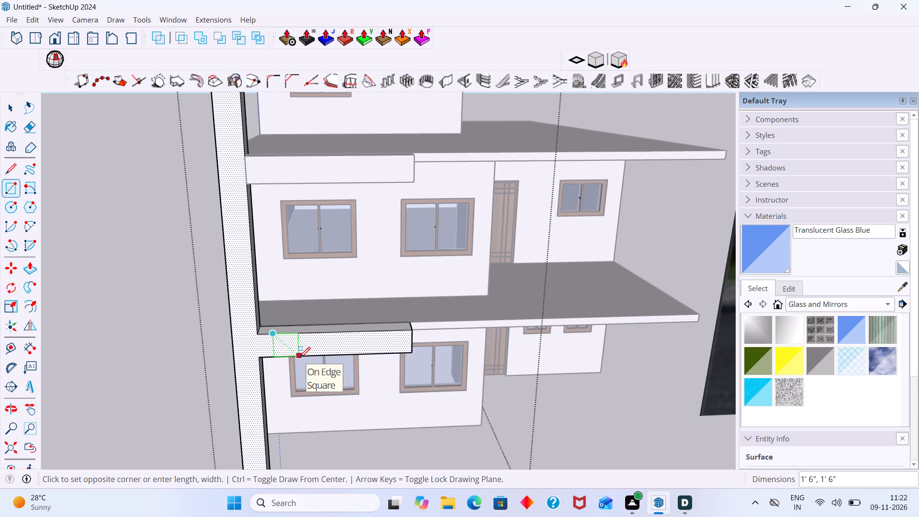
scroll(301, 353, "up", 4)
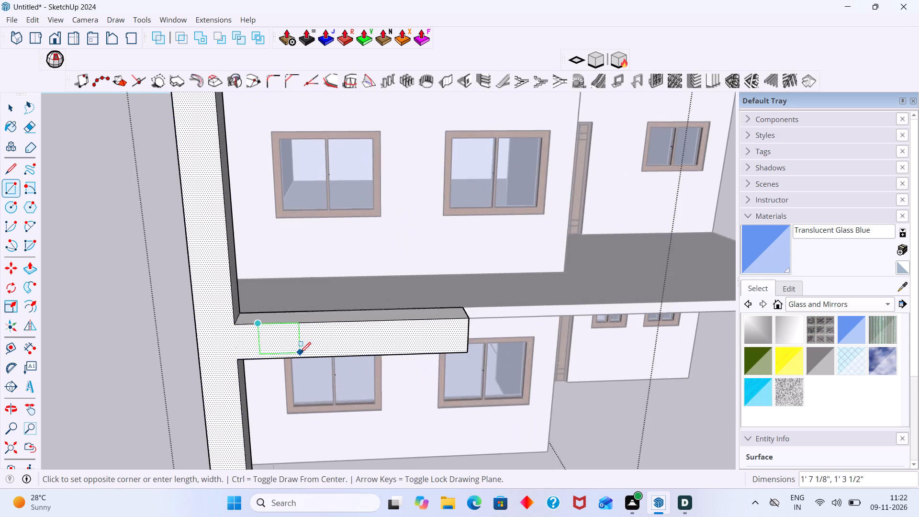
scroll(300, 353, "up", 2)
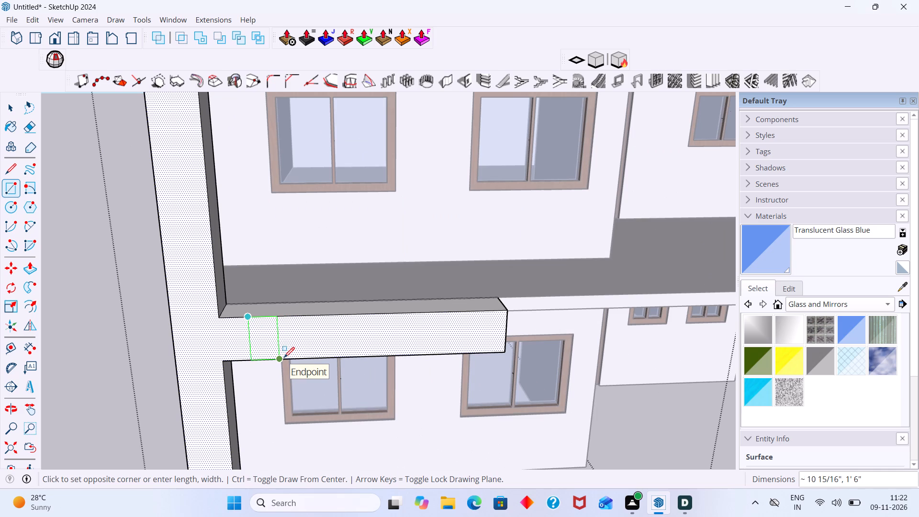
type("6\"")
key("Return")
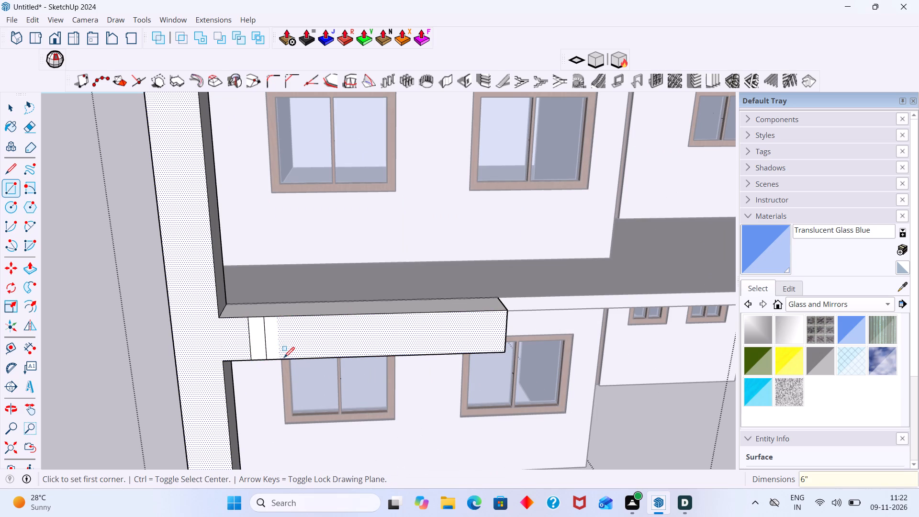
key("space")
Select the 6" wide rectangle on the first-floor beam's front face and undo its drawing.
left_click(268, 347)
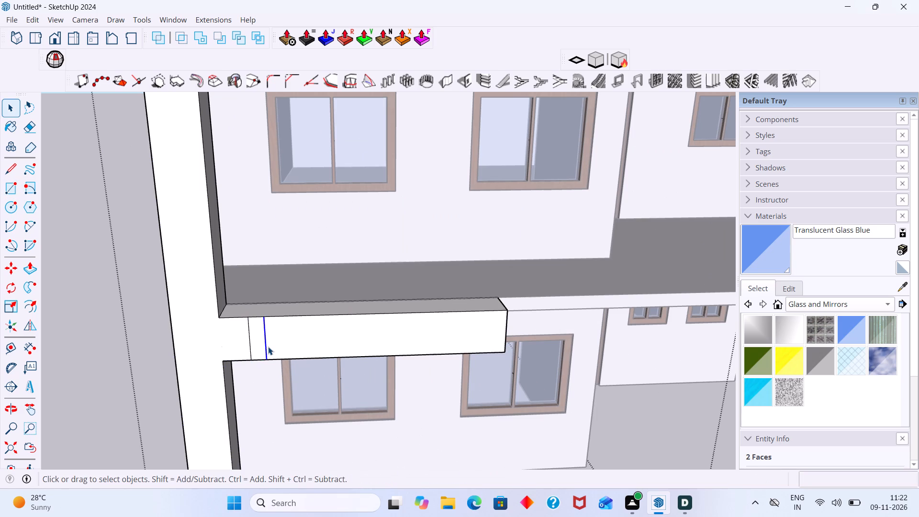
left_click(258, 348)
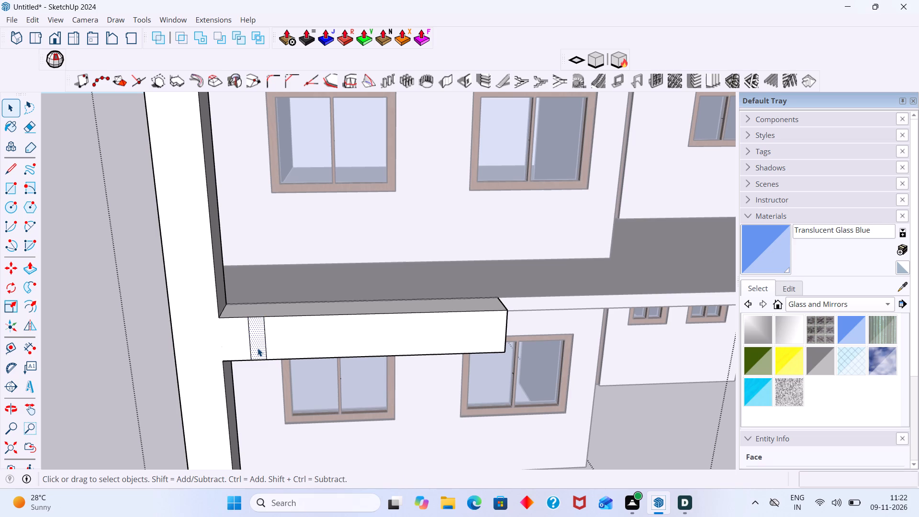
double_click(258, 348)
scroll(258, 348, "down", 8)
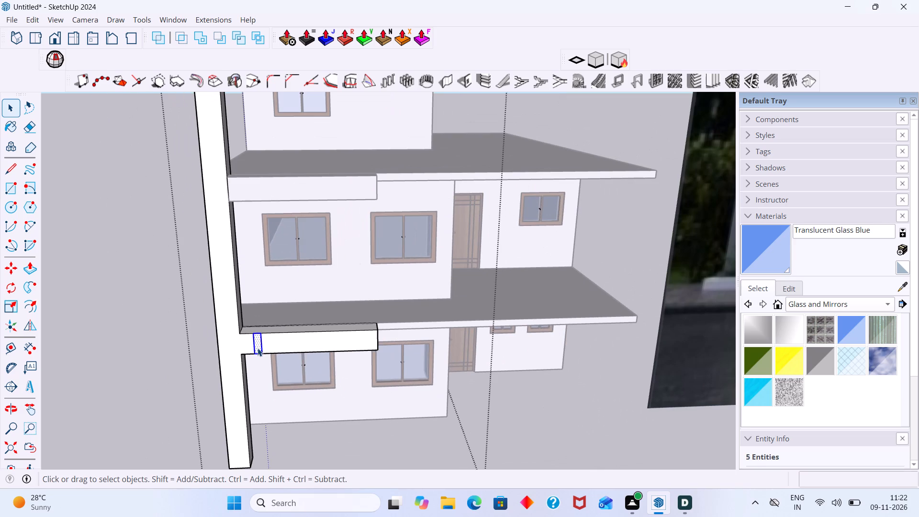
key("ctrl+z")
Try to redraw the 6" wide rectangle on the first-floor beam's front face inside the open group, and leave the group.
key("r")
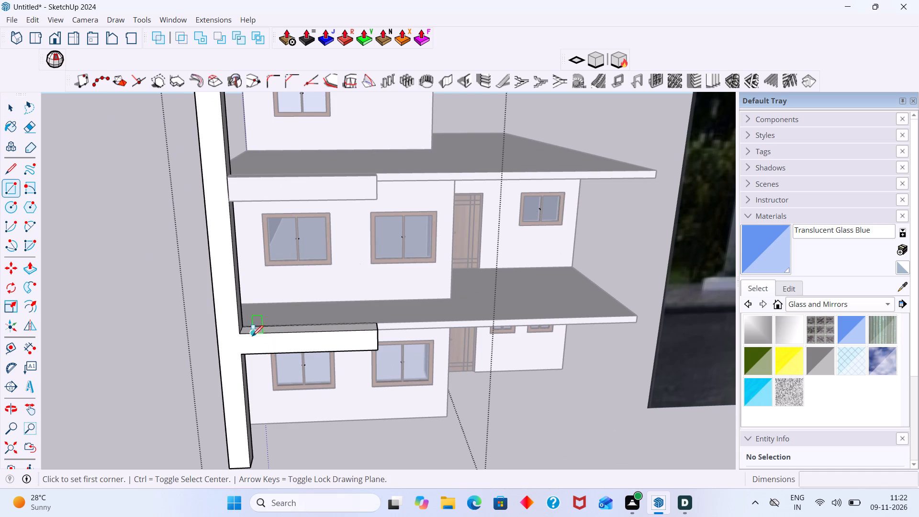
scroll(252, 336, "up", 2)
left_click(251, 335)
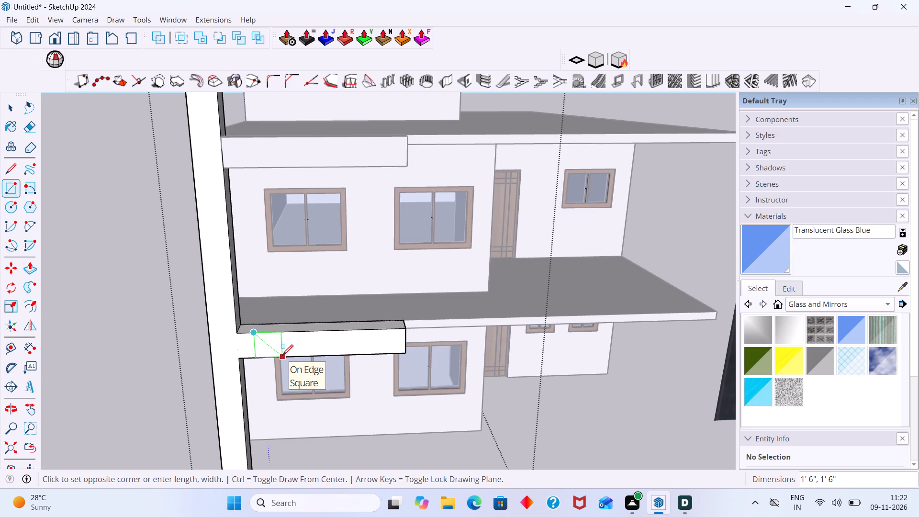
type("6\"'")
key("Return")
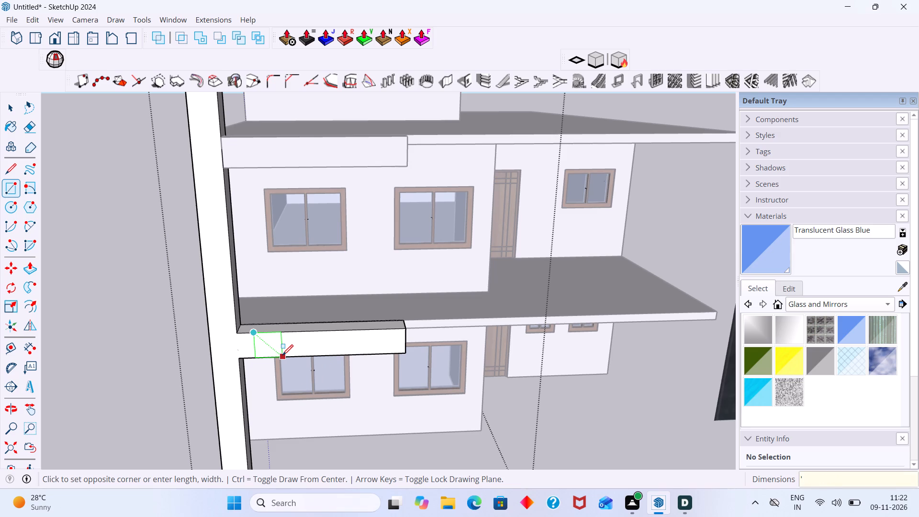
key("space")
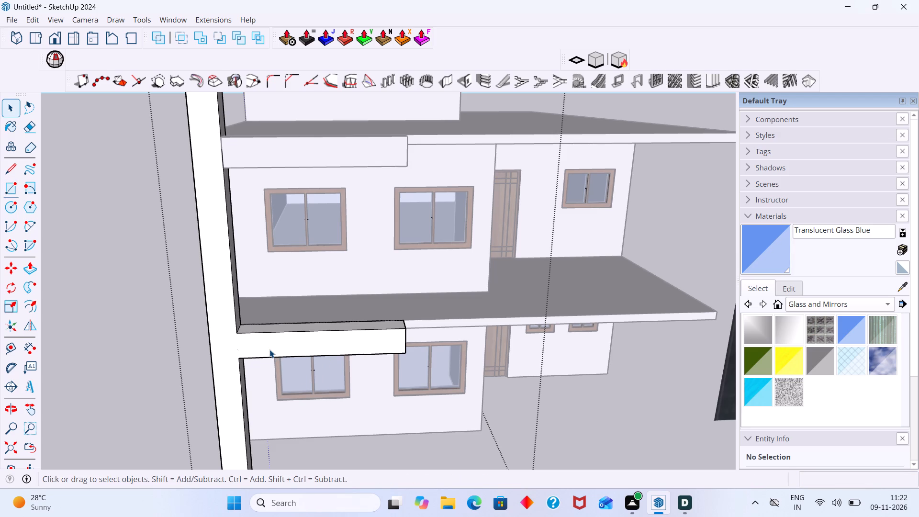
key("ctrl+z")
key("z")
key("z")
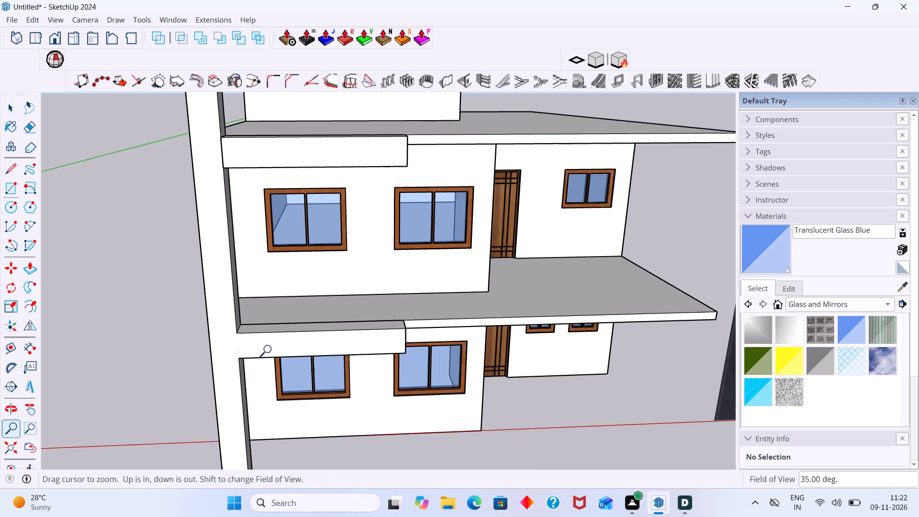
Outside the group, draw a rectangle 6" wide and 1' 6" high on the first-floor beam's front face beside the corner post.
key("space")
key("r")
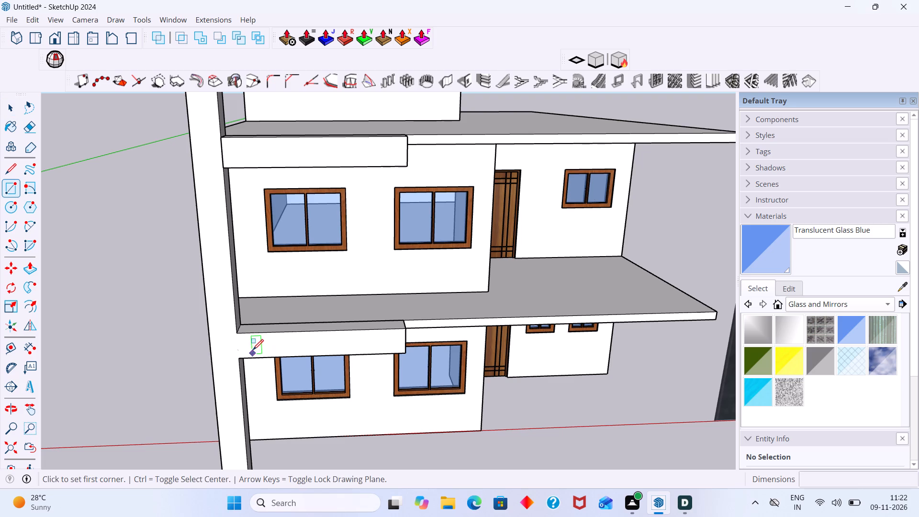
left_click(256, 331)
scroll(277, 359, "up", 2)
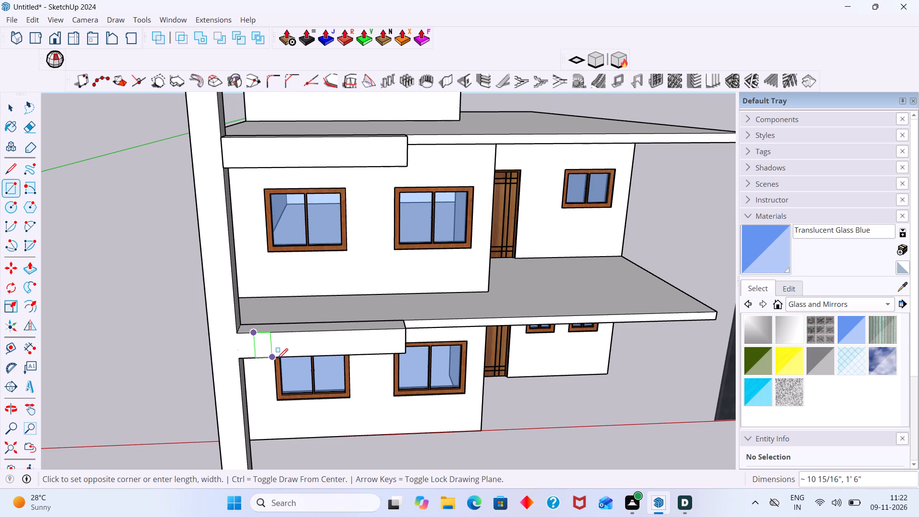
scroll(277, 359, "up", 5)
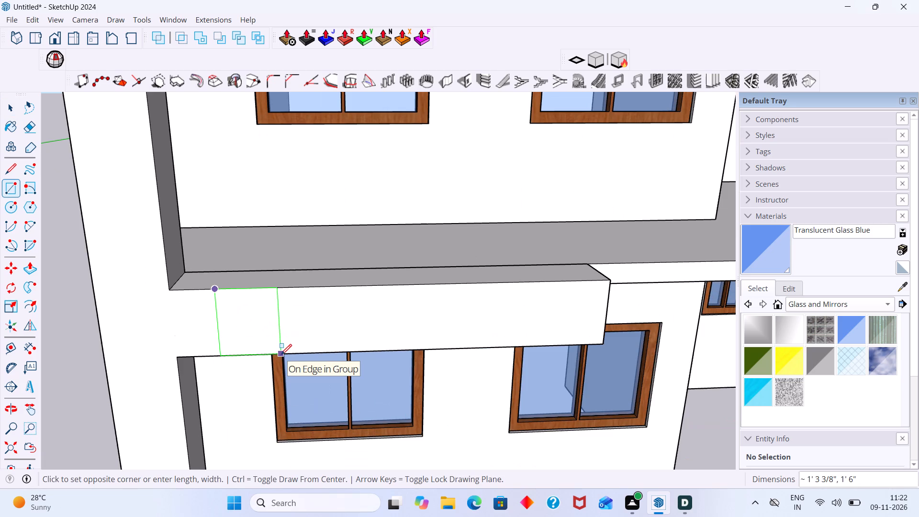
key("6")
key("shift+quotedbl")
key("Return")
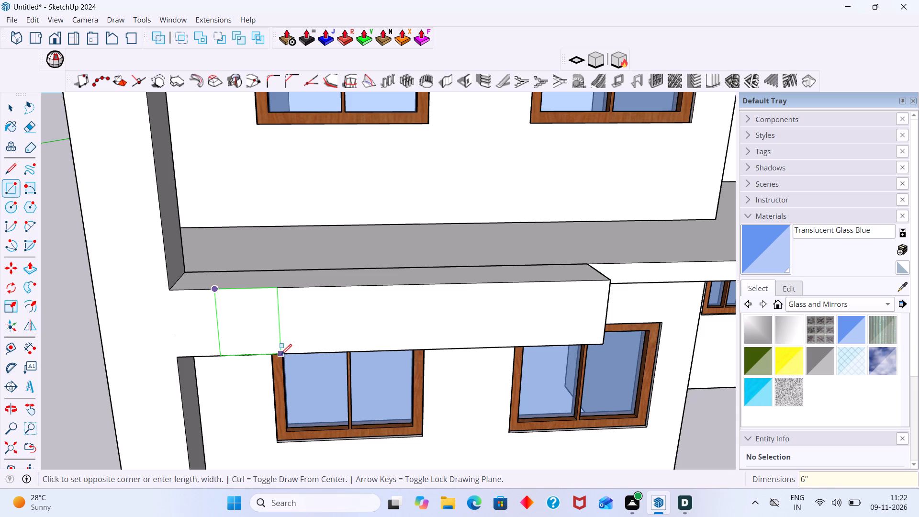
key("space")
Make the new rectangle's face and edges on the first-floor beam into their own group.
double_click(235, 344)
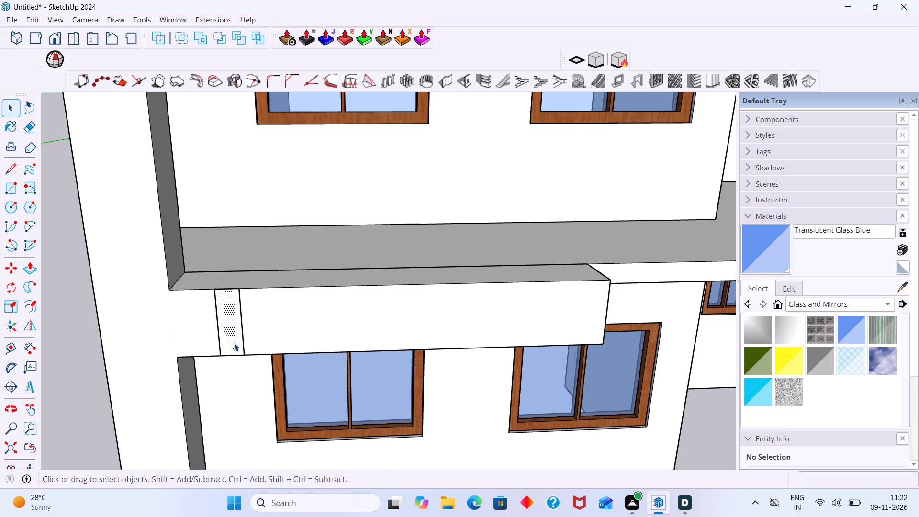
right_click(234, 343)
left_click(289, 117)
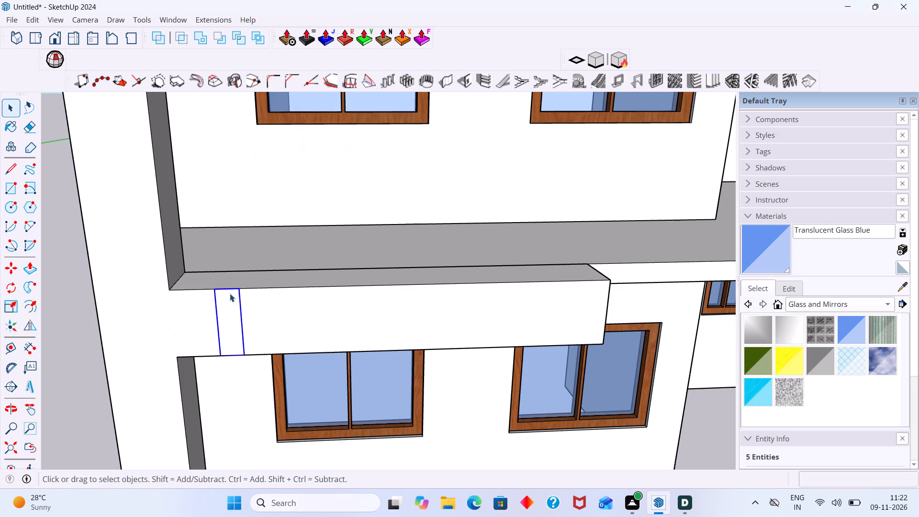
Inside the rectangle's group, pull the face out 6" from the first-floor beam's front, and close the group.
double_click(222, 322)
double_click(222, 326)
scroll(234, 336, "up", 2)
double_click(234, 336)
scroll(234, 336, "up", 1)
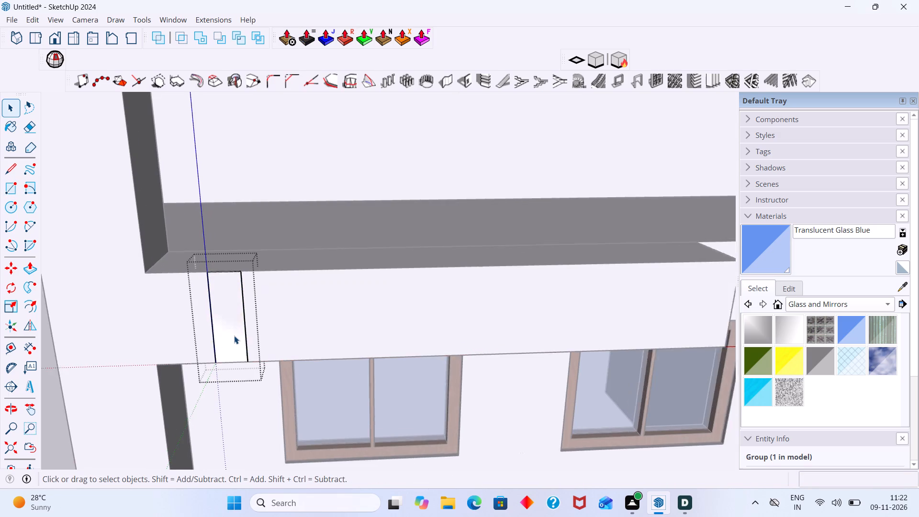
scroll(234, 336, "up", 1)
left_click(234, 336)
key("p")
left_click(234, 337)
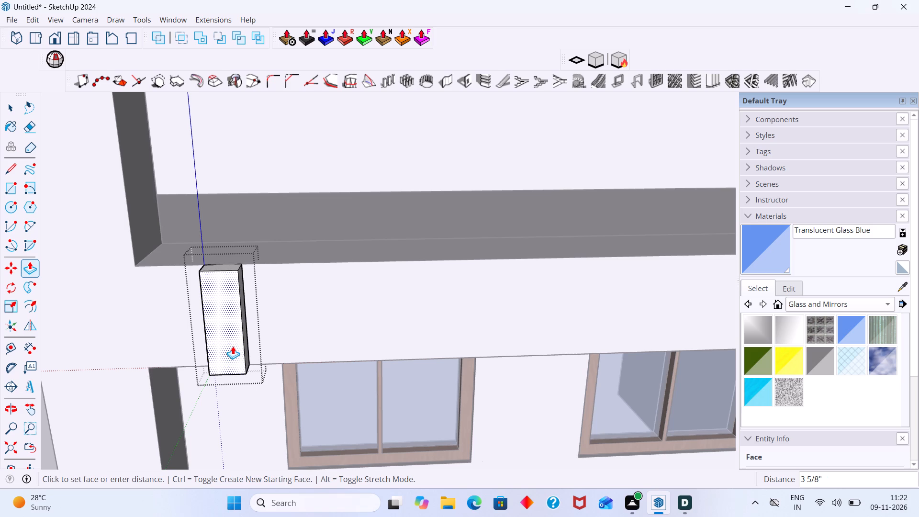
type("6\"")
key("Return")
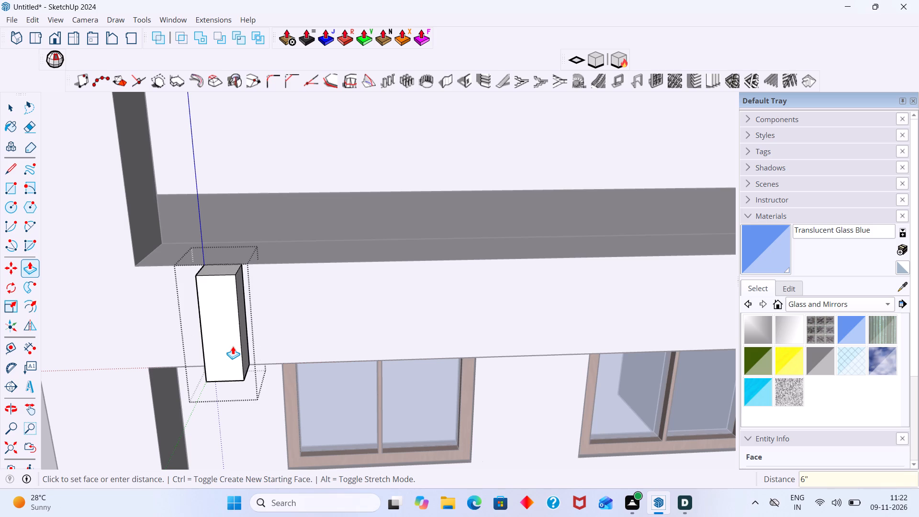
key("space")
scroll(208, 370, "down", 11)
left_click(91, 338)
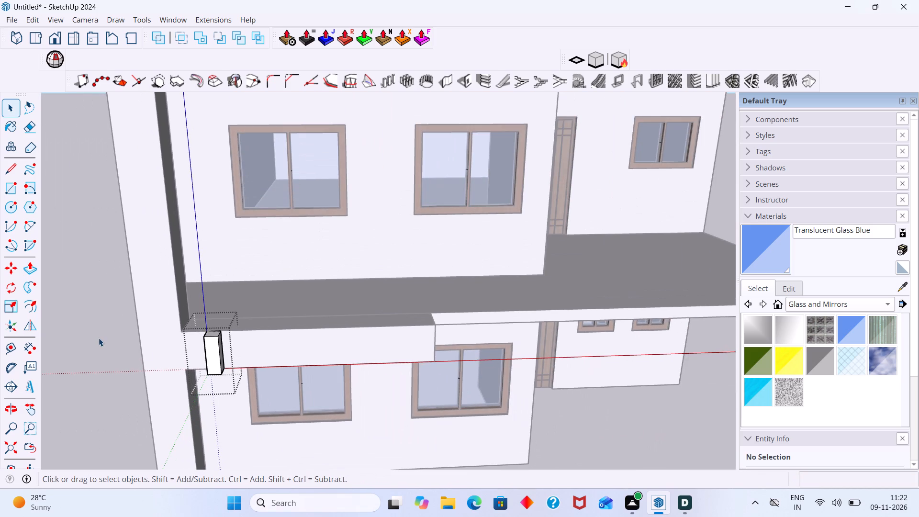
Widen the small block on the first-floor beam by pulling its side face 6" away from the corner post, and close the group.
scroll(165, 326, "down", 8)
scroll(204, 334, "down", 10)
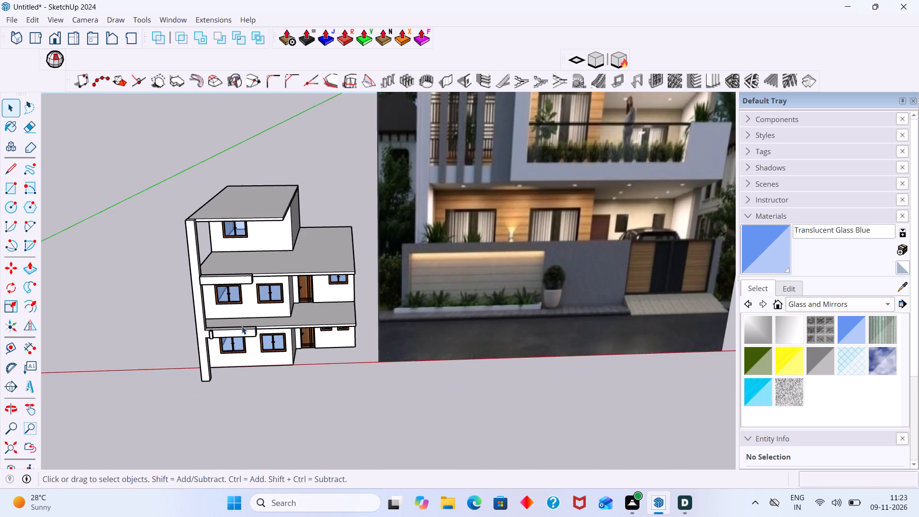
scroll(242, 326, "down", 2)
scroll(230, 325, "up", 15)
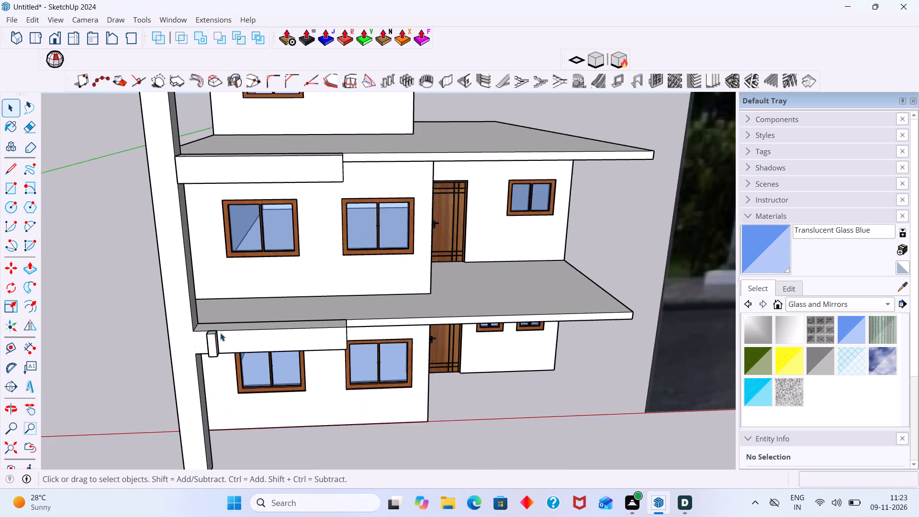
scroll(220, 333, "up", 10)
middle_click_drag(215, 339, 145, 340)
scroll(182, 345, "up", 6)
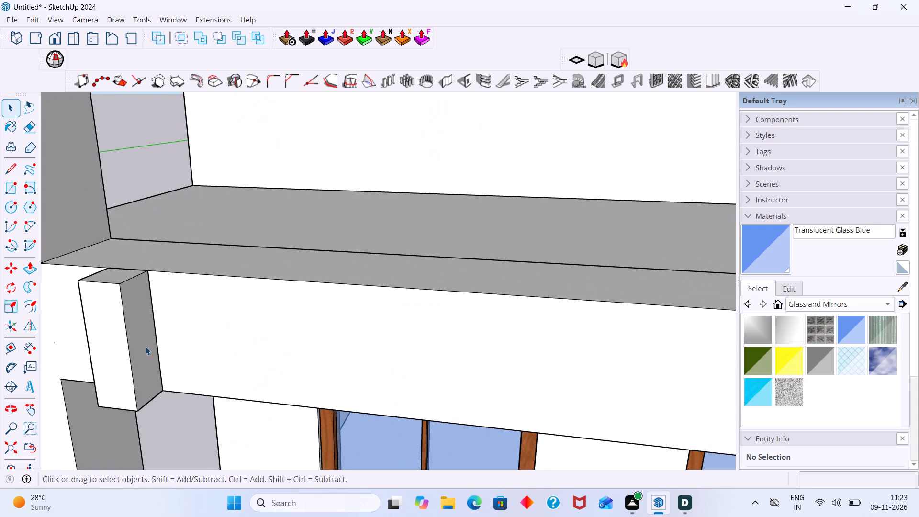
left_click(146, 347)
scroll(146, 348, "up", 2)
double_click(145, 348)
left_click(145, 350)
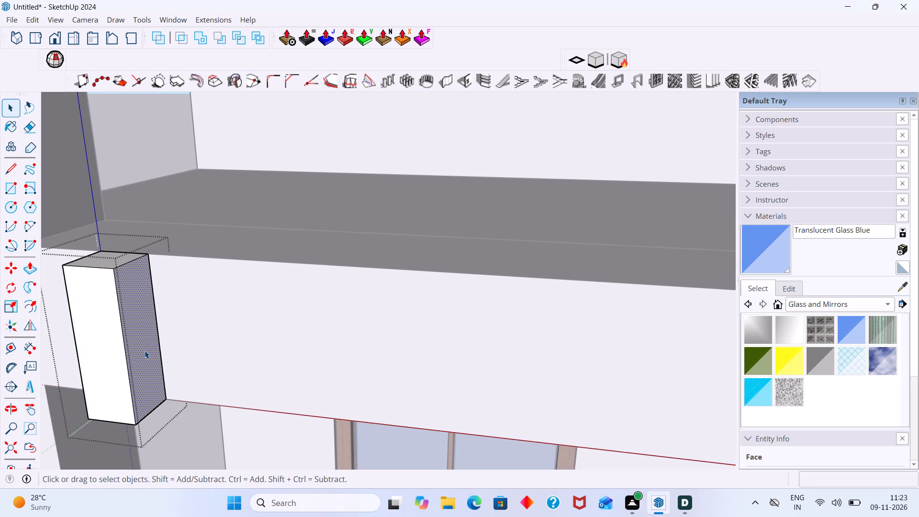
key("p")
left_click(145, 350)
type("6\"")
key("Return")
key("space")
scroll(168, 343, "down", 2)
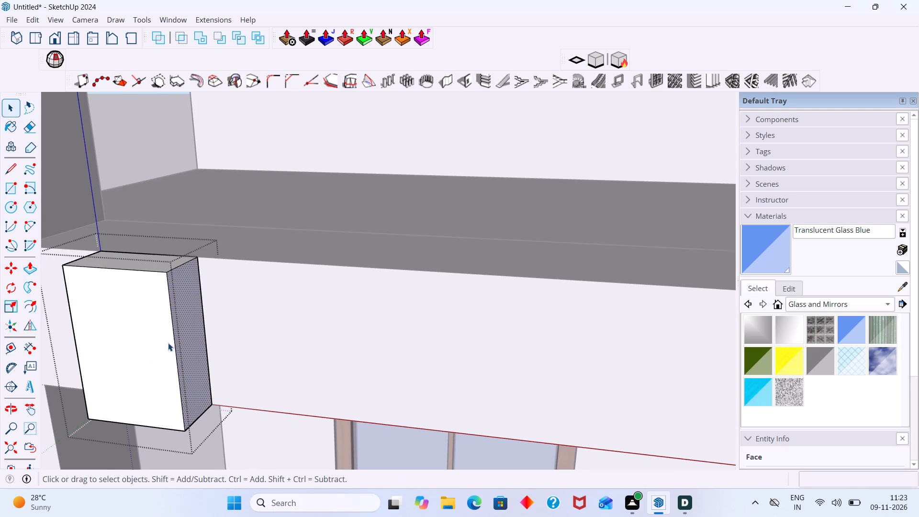
scroll(168, 343, "down", 20)
scroll(168, 343, "down", 1)
left_click(76, 356)
Inside the small block's group, pull its top face up about 12' 9" past the upper beam to form a tall fin, and close the group.
middle_click_drag(134, 342, 202, 341)
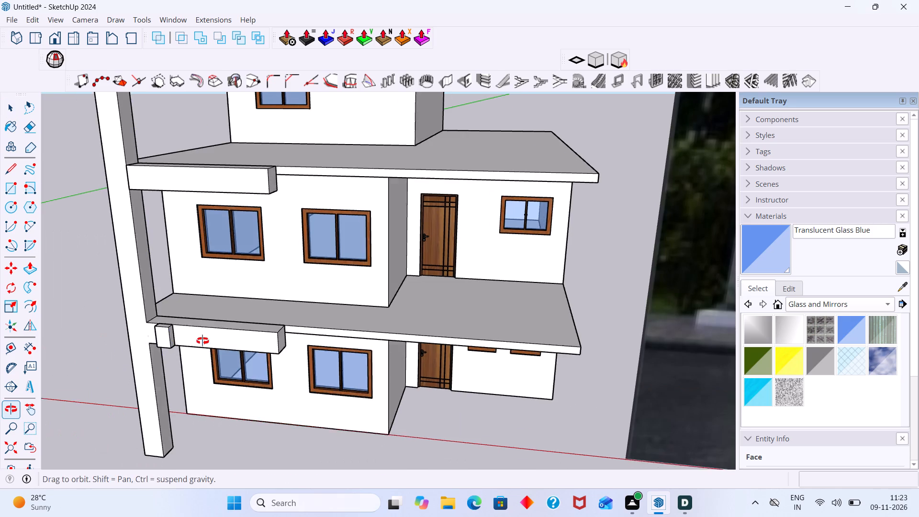
middle_click_drag(202, 341, 217, 341)
scroll(216, 342, "up", 9)
middle_click_drag(196, 359, 181, 392)
scroll(188, 382, "up", 6)
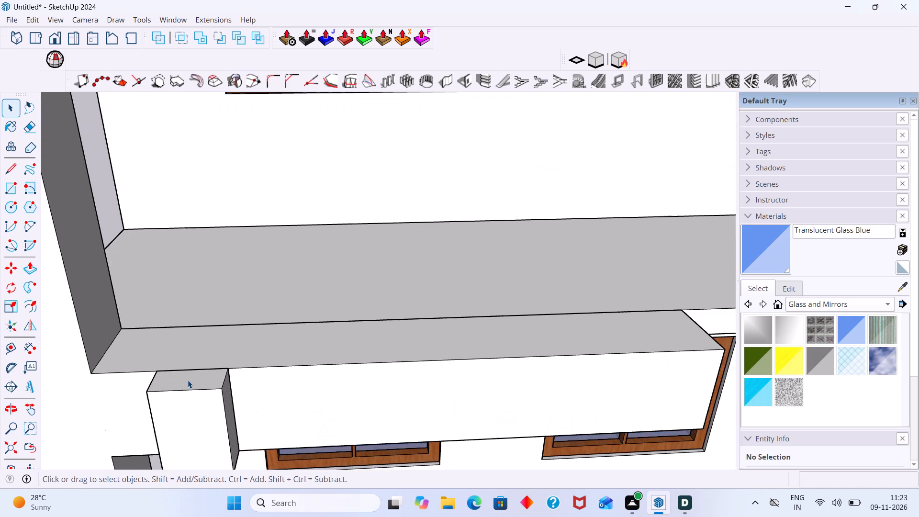
left_click(188, 380)
scroll(188, 380, "up", 2)
triple_click(188, 380)
double_click(188, 380)
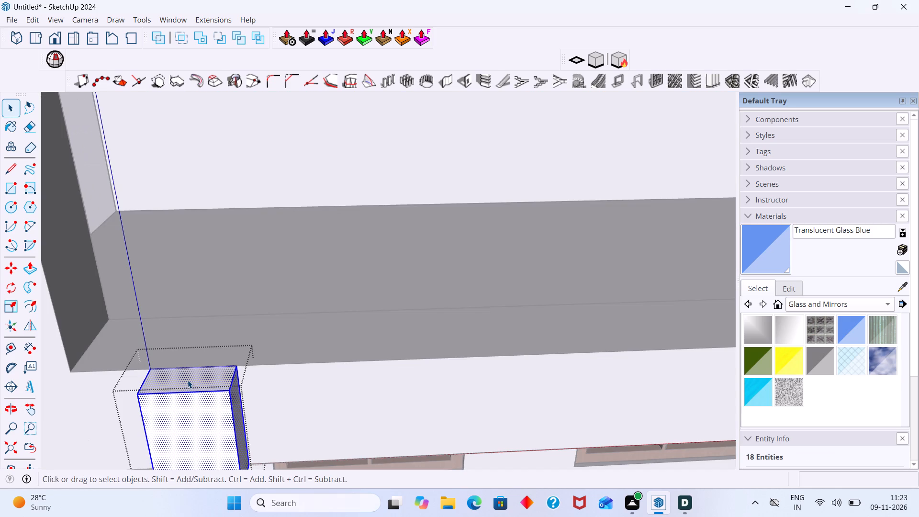
double_click(193, 379)
key("p")
left_click(195, 379)
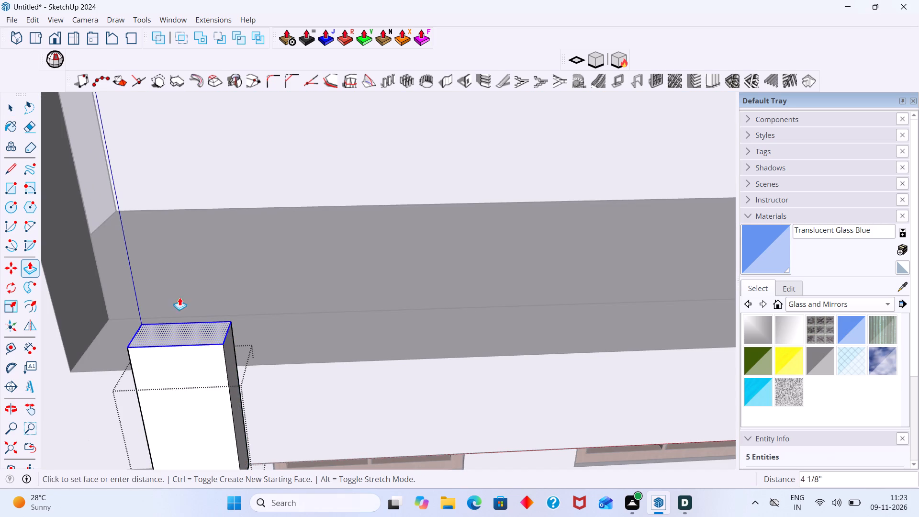
scroll(165, 230, "down", 11)
middle_click_drag(160, 187, 207, 366, "shift")
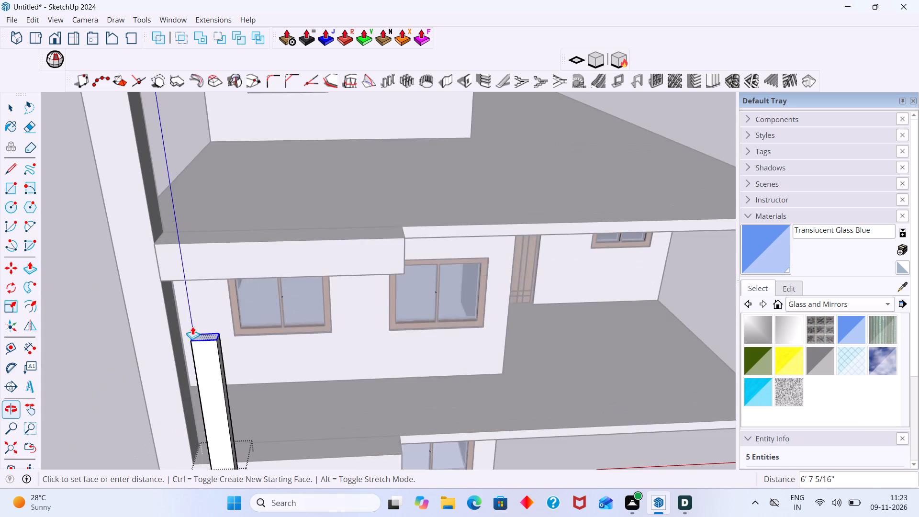
scroll(192, 325, "down", 8)
scroll(163, 272, "down", 2)
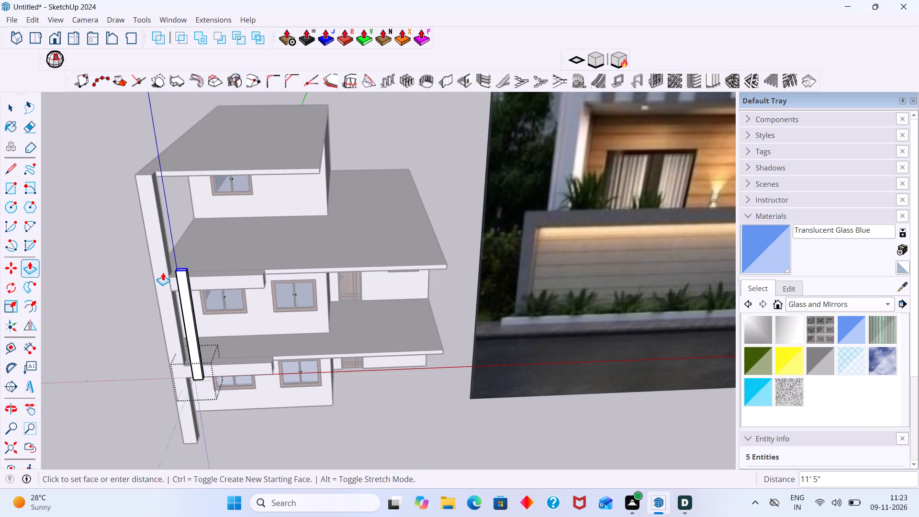
scroll(162, 272, "down", 7)
middle_click_drag(157, 297, 168, 354, "shift")
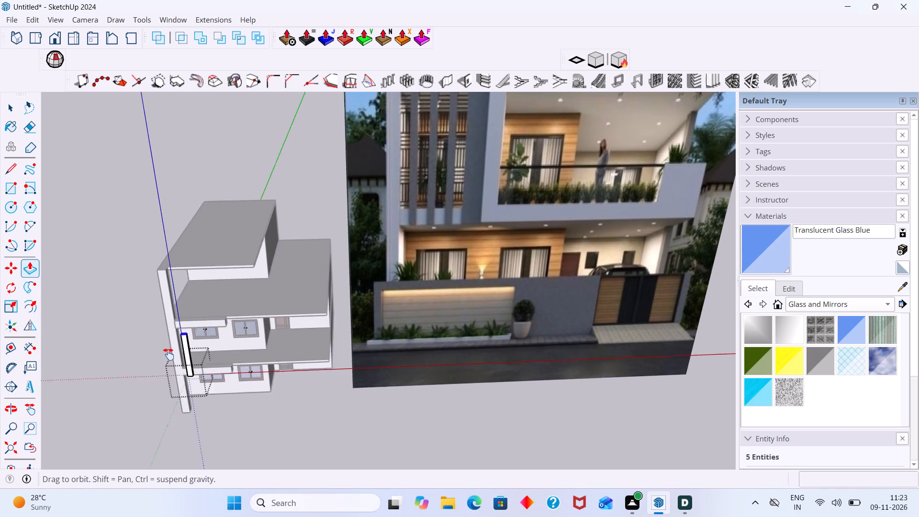
middle_click_drag(168, 354, 184, 440, "shift")
scroll(181, 404, "up", 2)
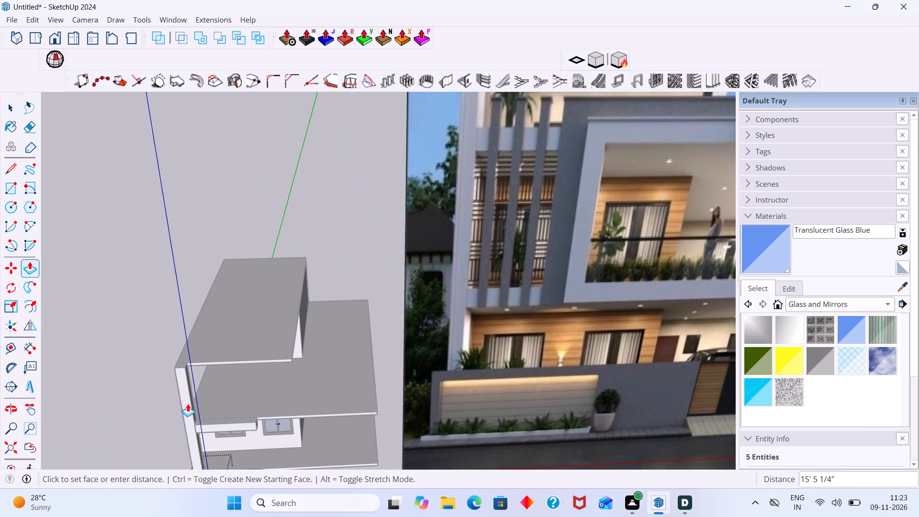
scroll(193, 402, "down", 2)
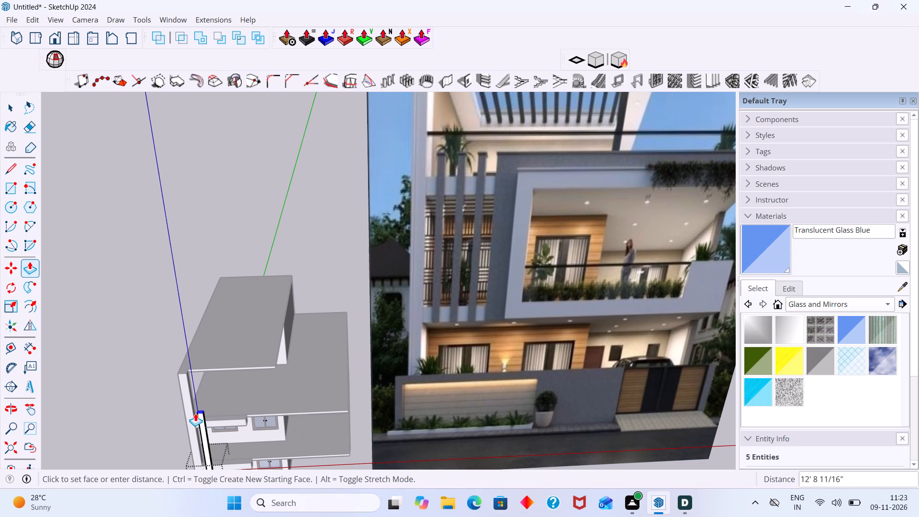
left_click(196, 413)
key("space")
left_click(151, 357)
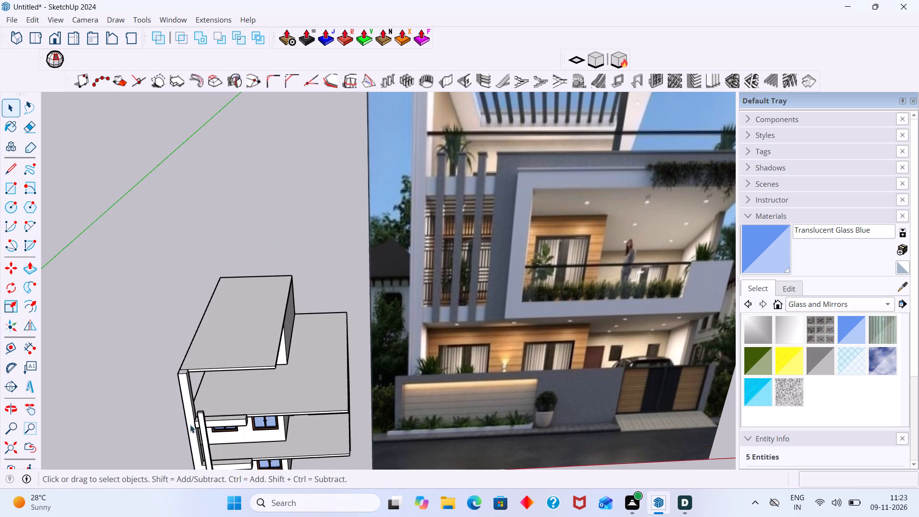
Copy the tall fin along the red axis on the first-floor beam, about 2' 10" away from the original.
scroll(190, 425, "down", 2)
middle_click_drag(184, 425, 175, 309, "shift")
scroll(198, 380, "up", 6)
scroll(192, 358, "down", 4)
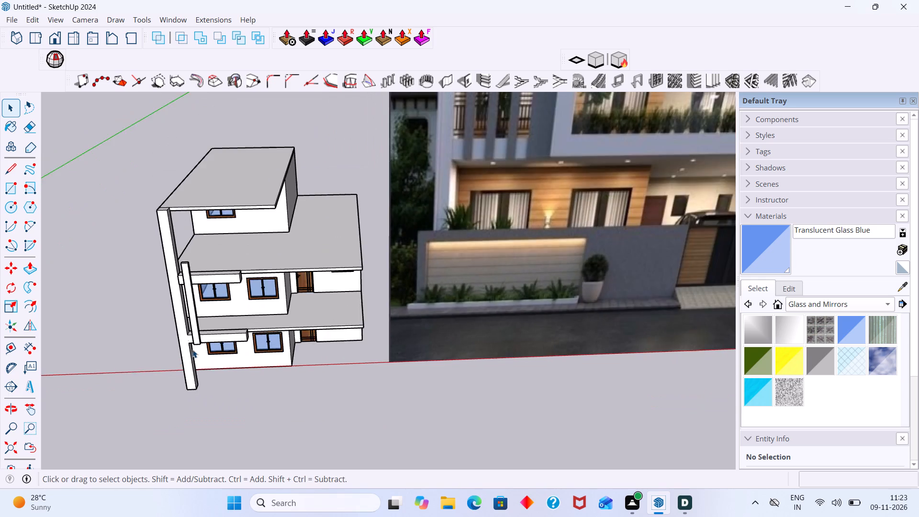
scroll(192, 349, "down", 3)
scroll(192, 345, "up", 1)
middle_click_drag(192, 345, 186, 296)
middle_click_drag(195, 337, 173, 284)
scroll(179, 305, "up", 4)
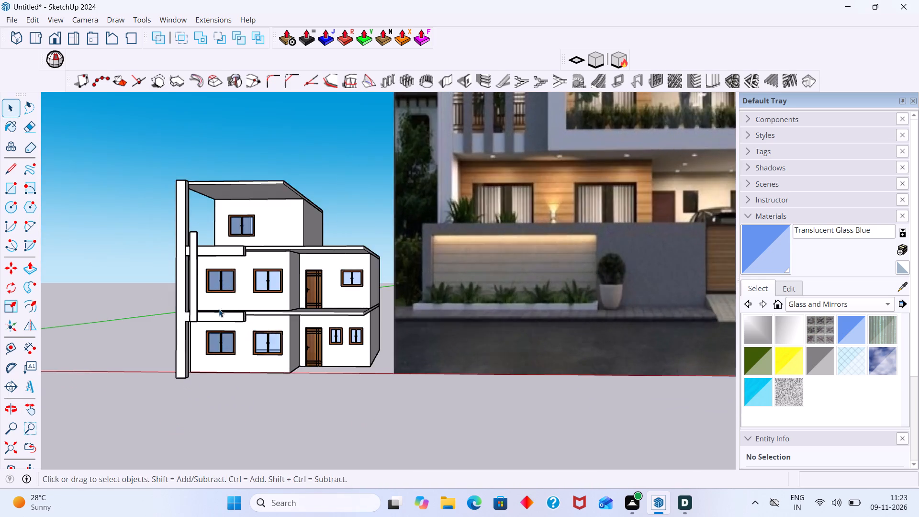
scroll(219, 309, "up", 2)
middle_click_drag(232, 303, 215, 223)
scroll(147, 313, "up", 11)
middle_click_drag(207, 302, 205, 271)
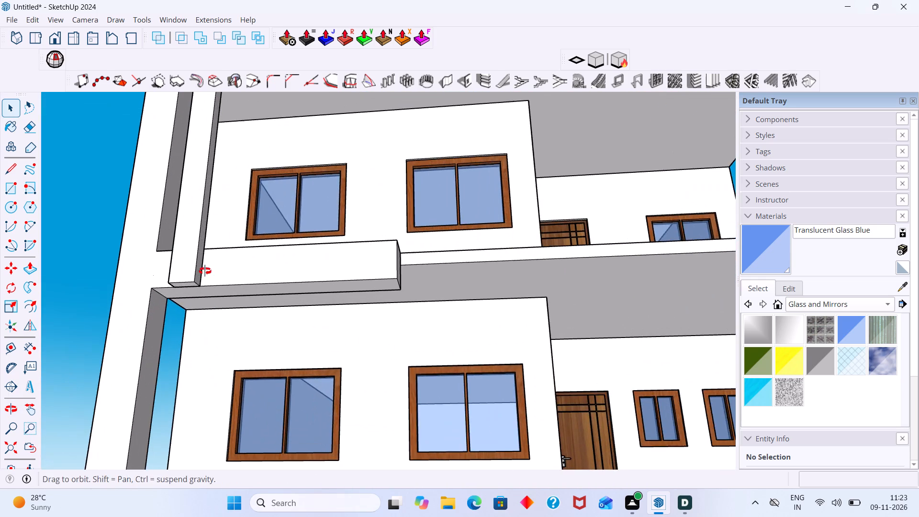
middle_click_drag(205, 271, 203, 228)
scroll(189, 216, "up", 2)
left_click(187, 214)
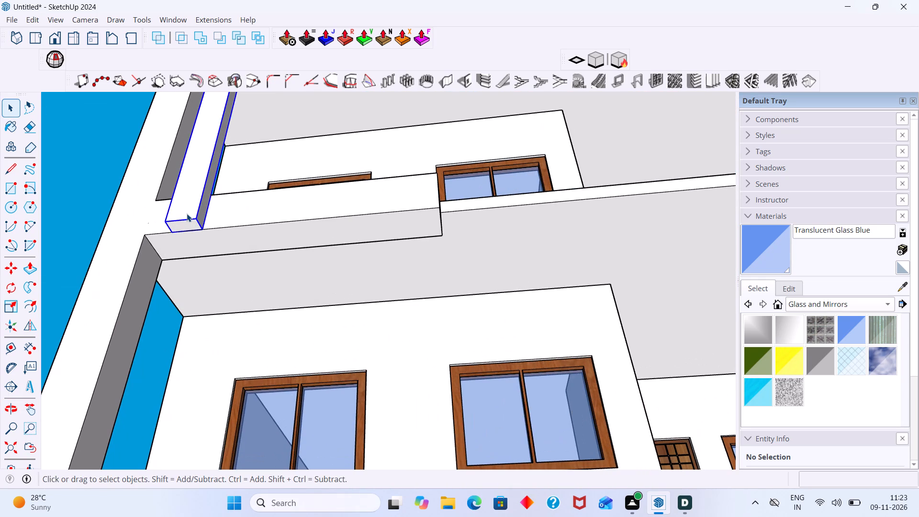
key("m")
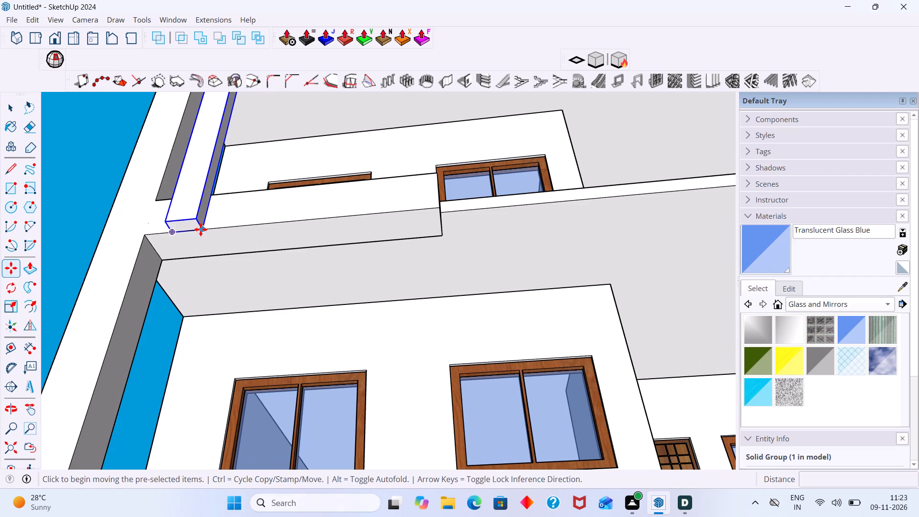
left_click(201, 229)
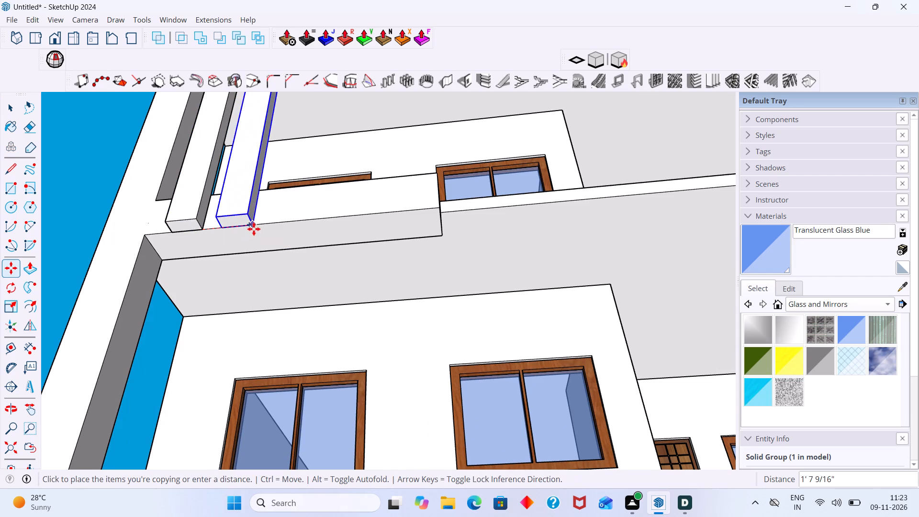
scroll(263, 227, "down", 5)
middle_click_drag(269, 226, 276, 358)
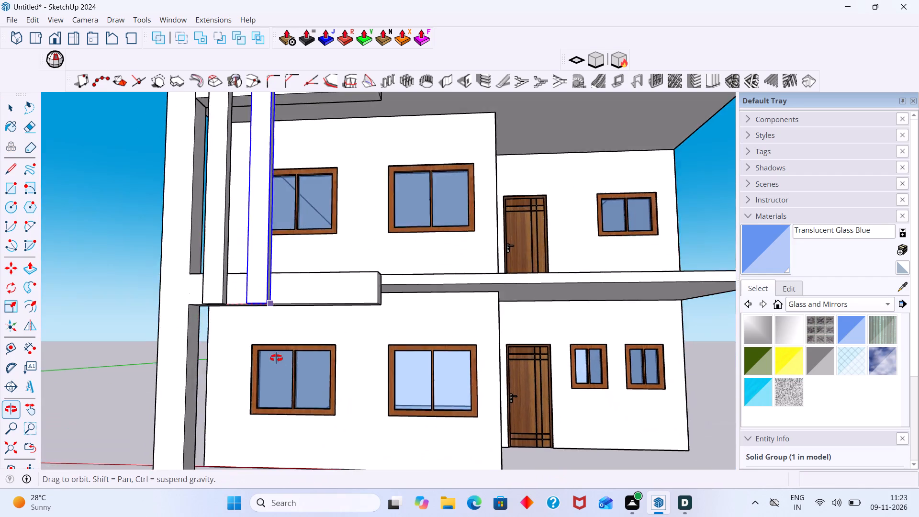
middle_click_drag(276, 358, 280, 360)
scroll(283, 348, "down", 14)
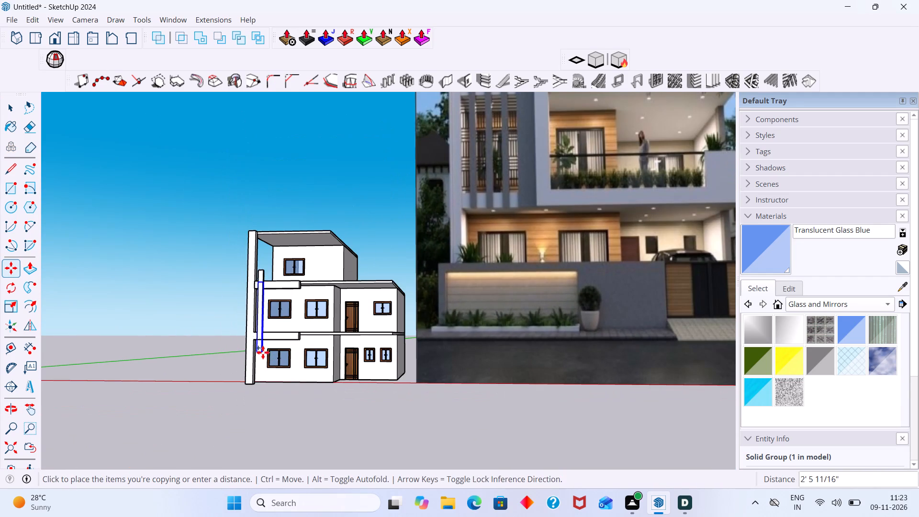
scroll(252, 346, "up", 8)
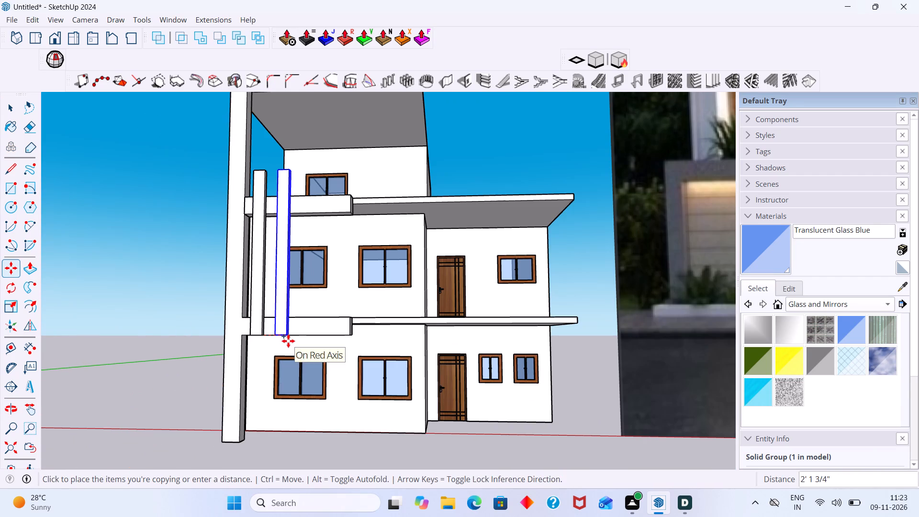
scroll(288, 341, "down", 5)
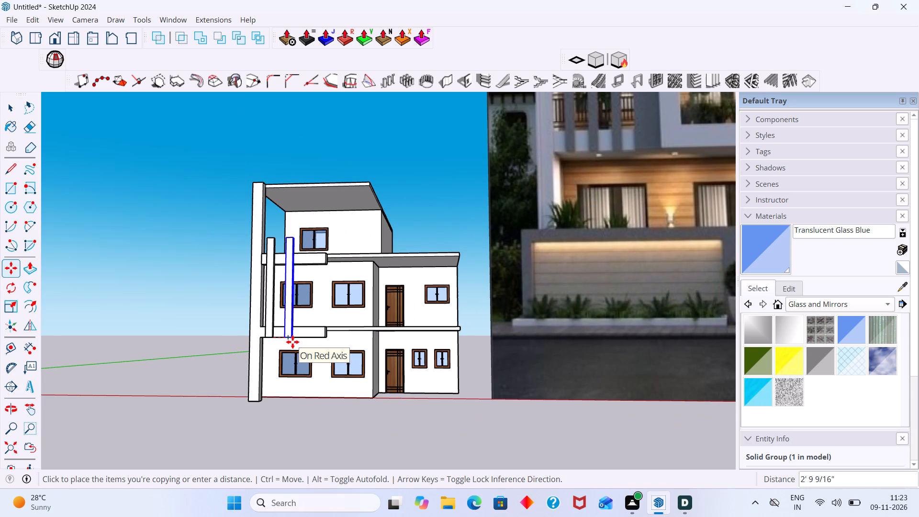
left_click(292, 342)
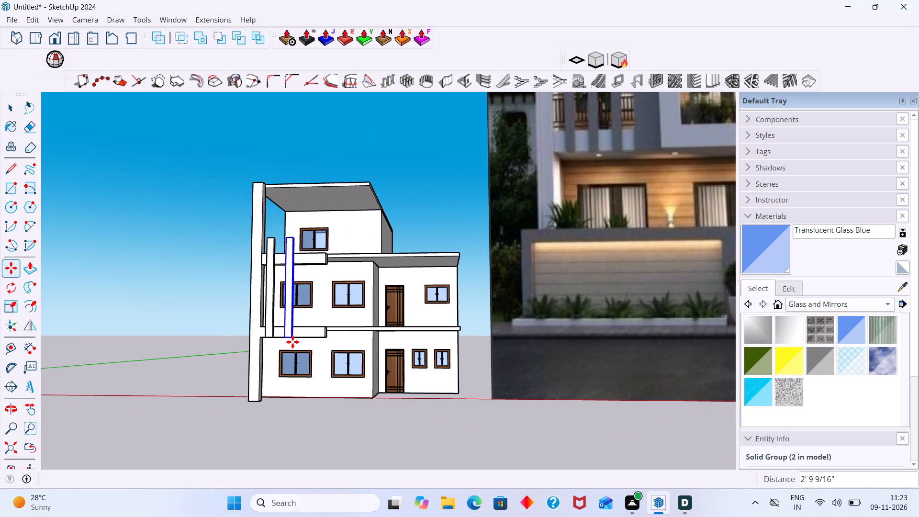
Multiply the fin copy by 2 at the same spacing to make a row of three fins.
key("asterisk")
key("2")
key("Return")
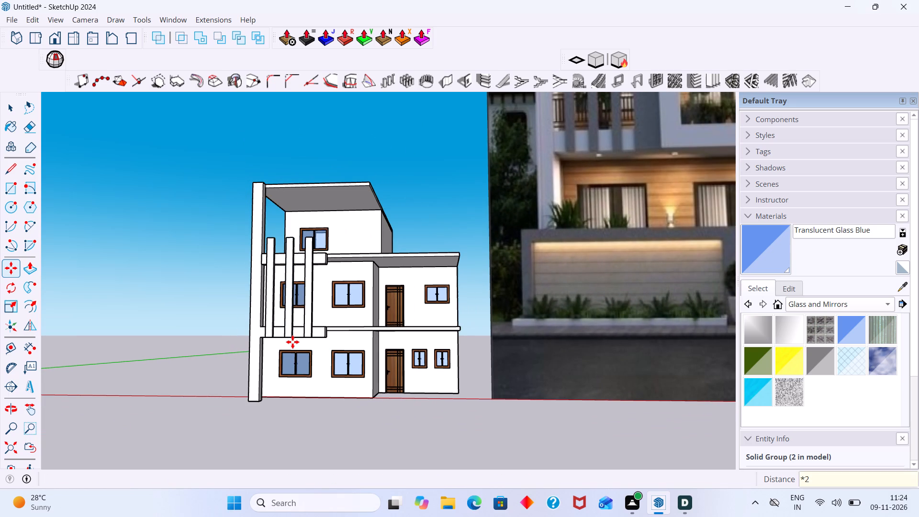
key("space")
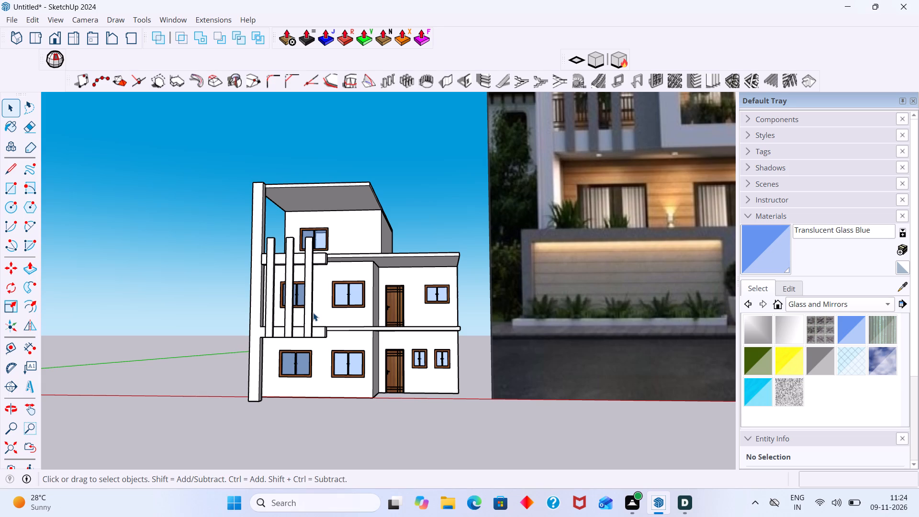
Compare the house's fins and front framing with the reference photo from several angles.
scroll(317, 259, "up", 8)
left_click(422, 211)
middle_click_drag(337, 251, 247, 272)
scroll(323, 270, "up", 6)
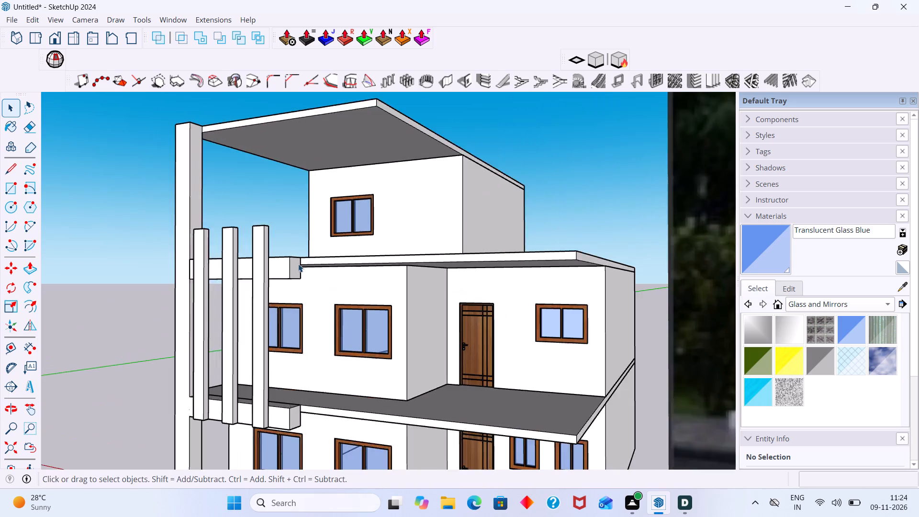
scroll(296, 264, "down", 17)
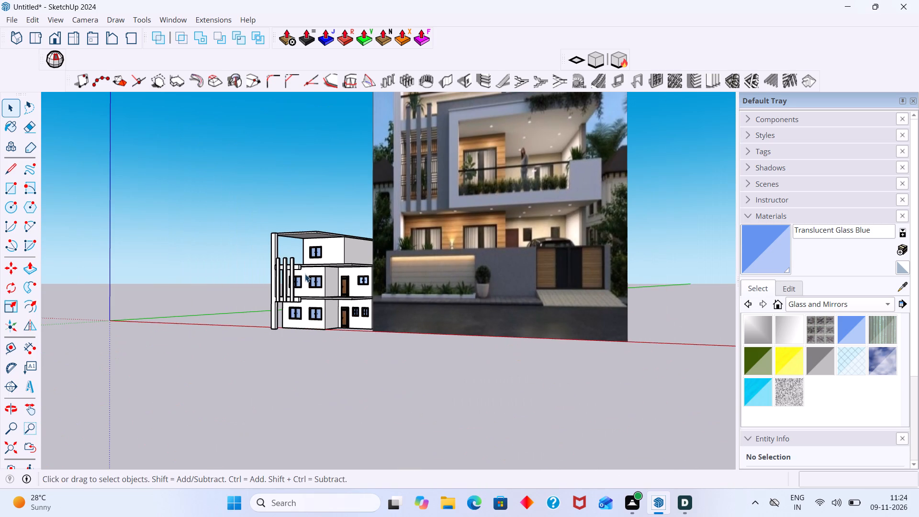
middle_click_drag(297, 281, 280, 349, "shift")
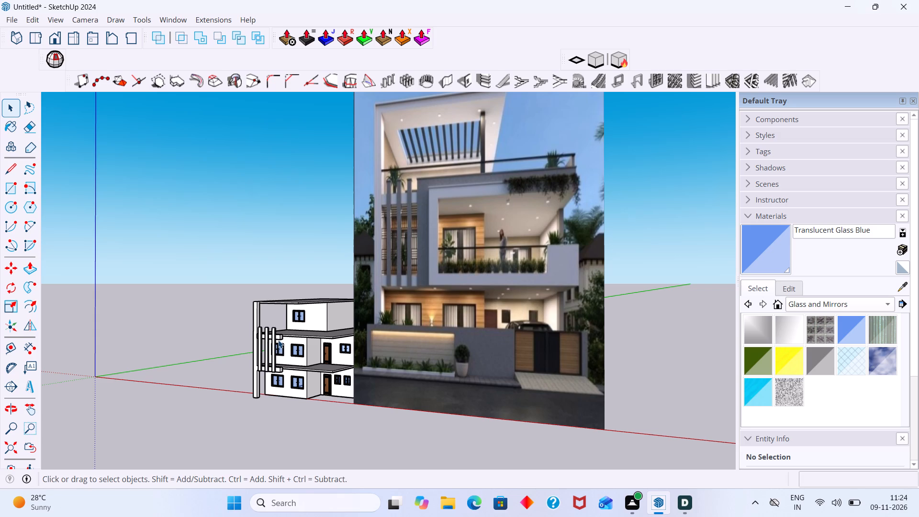
middle_click_drag(277, 342, 326, 366)
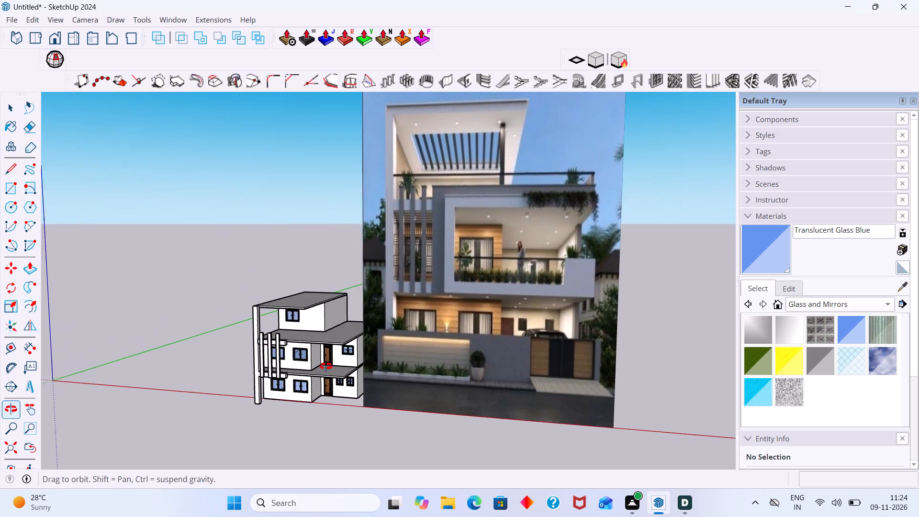
middle_click_drag(326, 366, 352, 379)
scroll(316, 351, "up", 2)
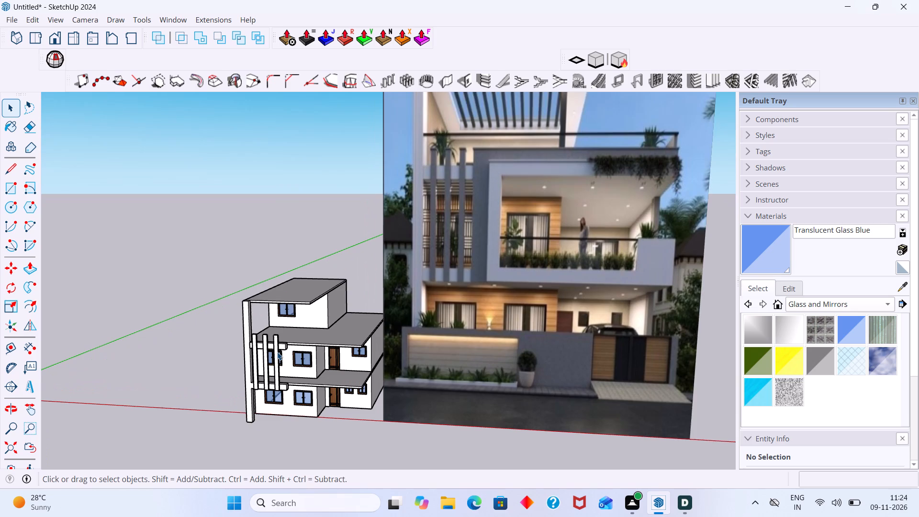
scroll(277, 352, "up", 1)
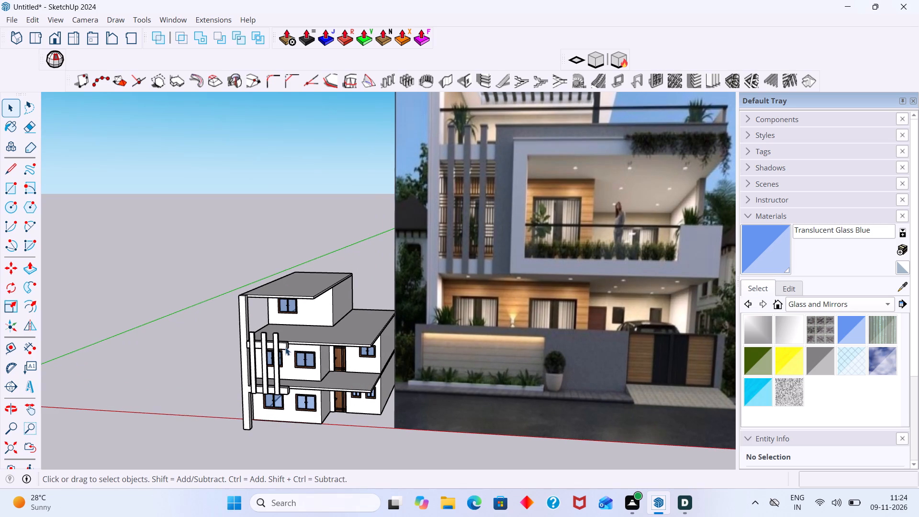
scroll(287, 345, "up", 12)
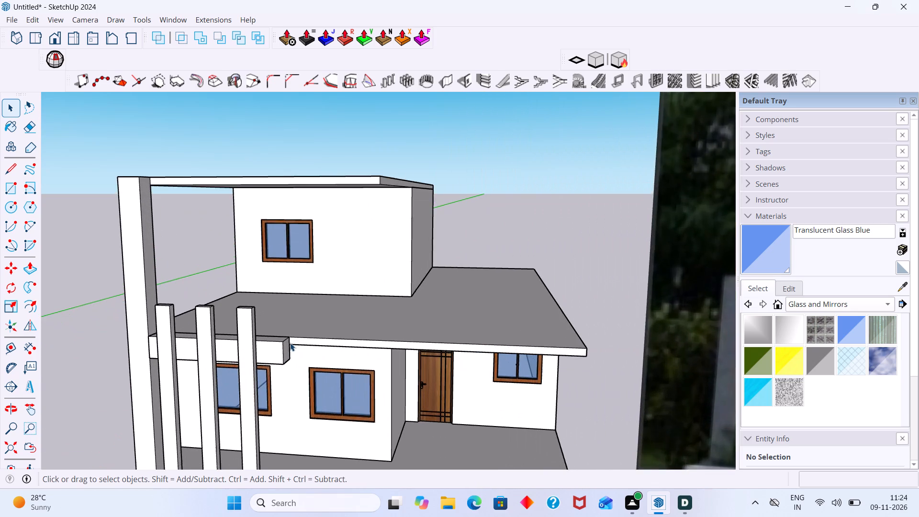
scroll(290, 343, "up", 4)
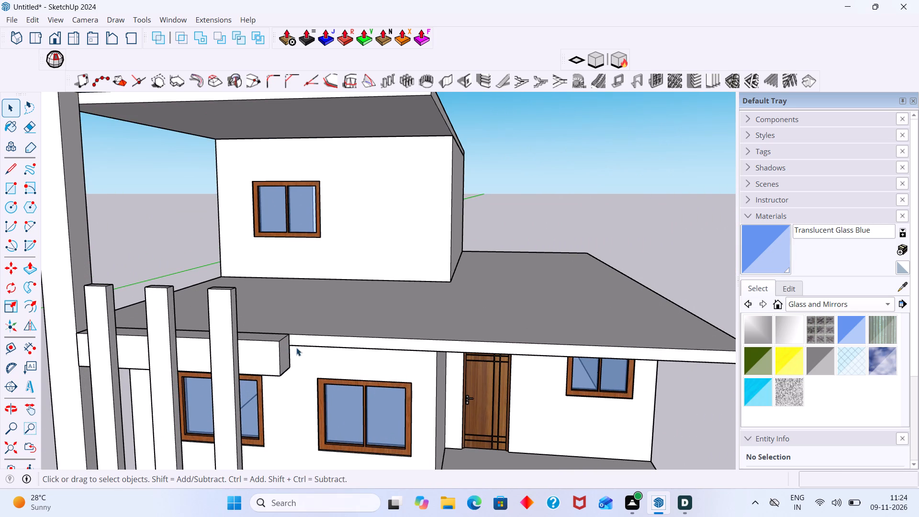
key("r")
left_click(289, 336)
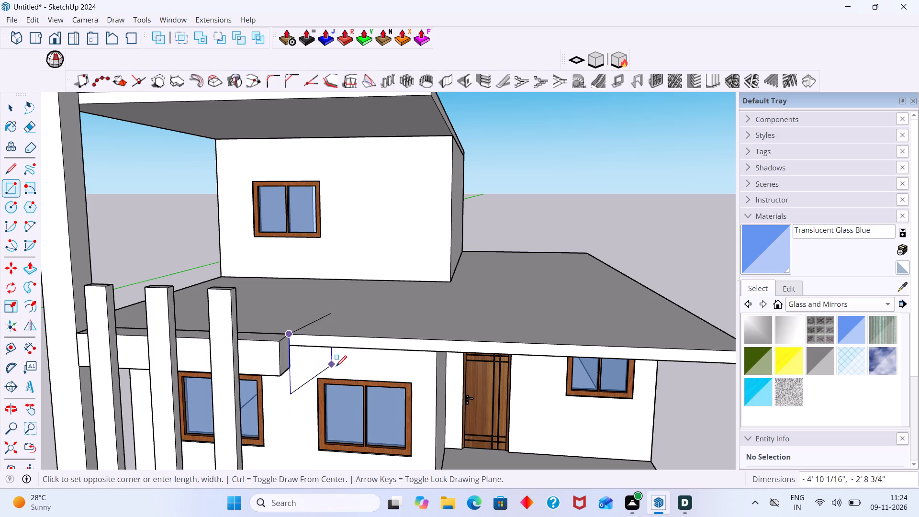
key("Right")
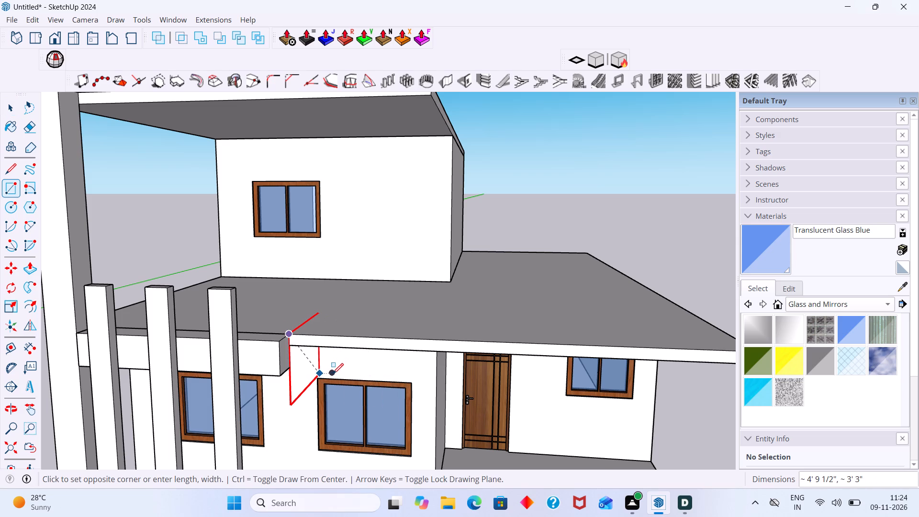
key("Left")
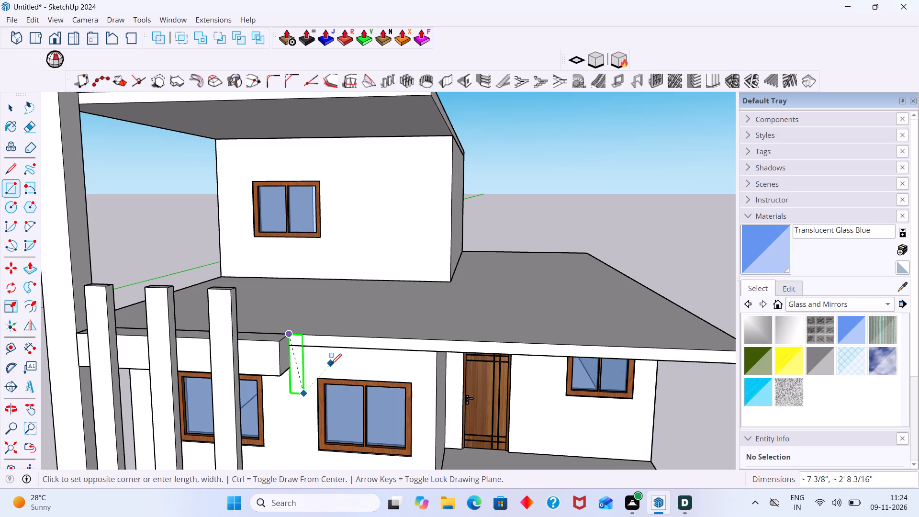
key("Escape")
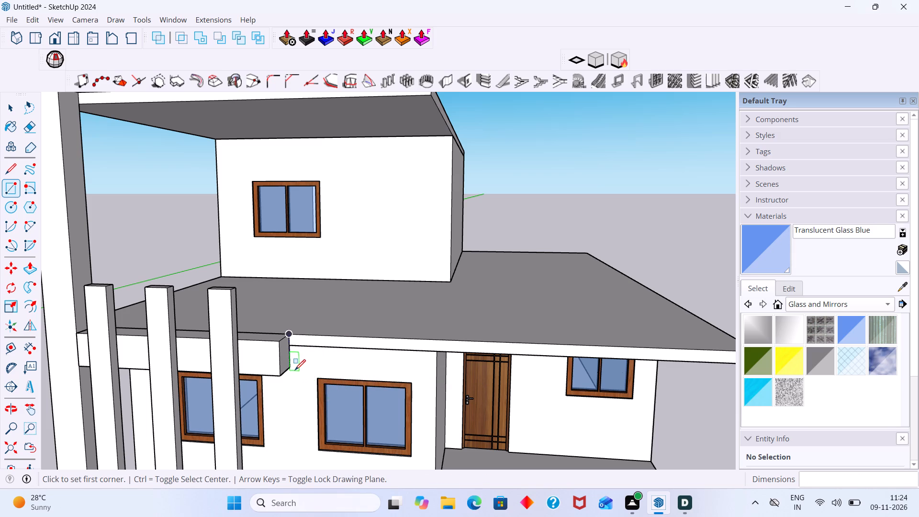
Draw an upright rectangle 1' wide and 1' 6" tall against the end of the upper beam, parallel to the facade, and group it.
left_click(291, 368)
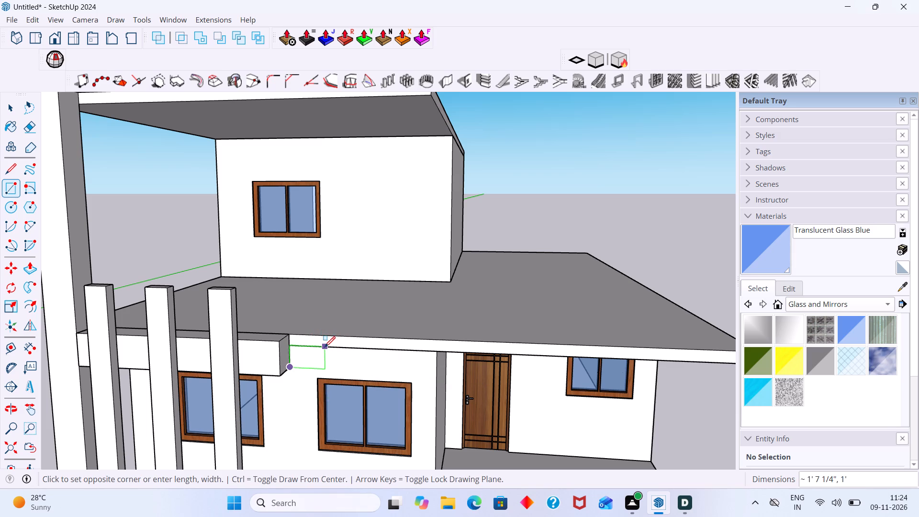
key("Left")
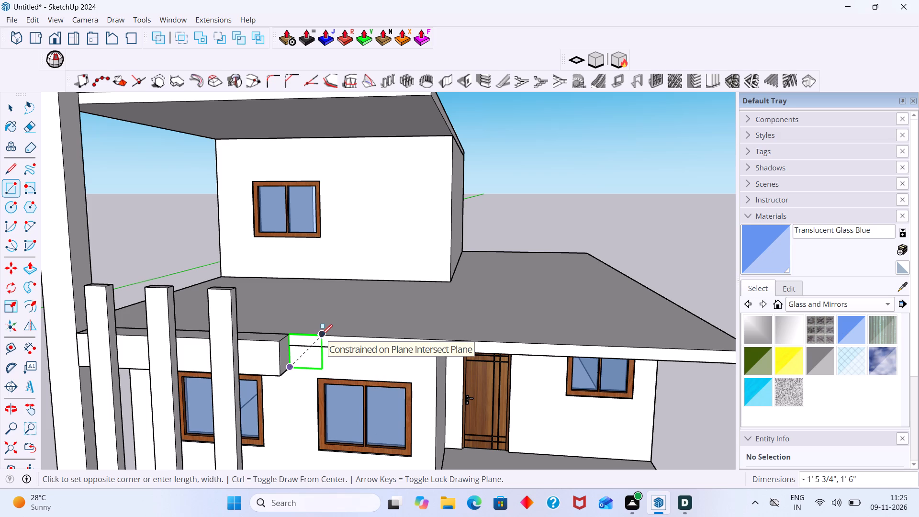
type("1'")
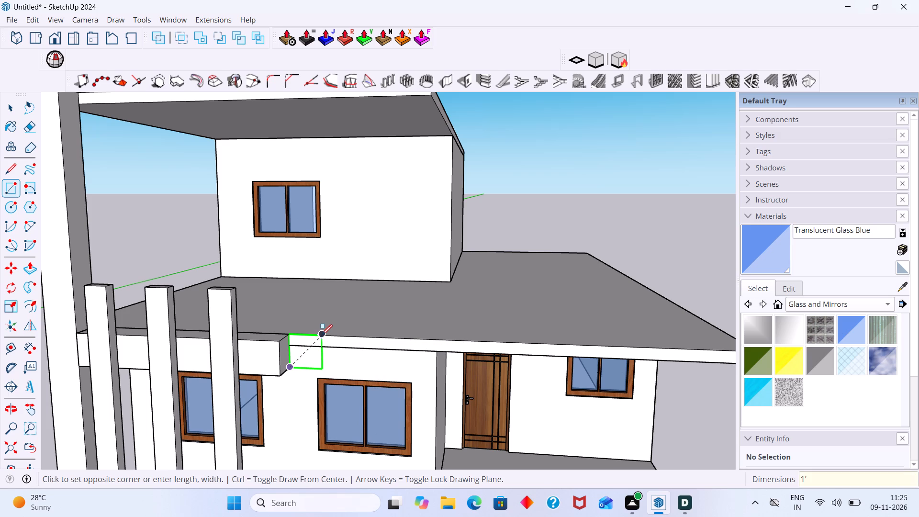
key("Return")
key("space")
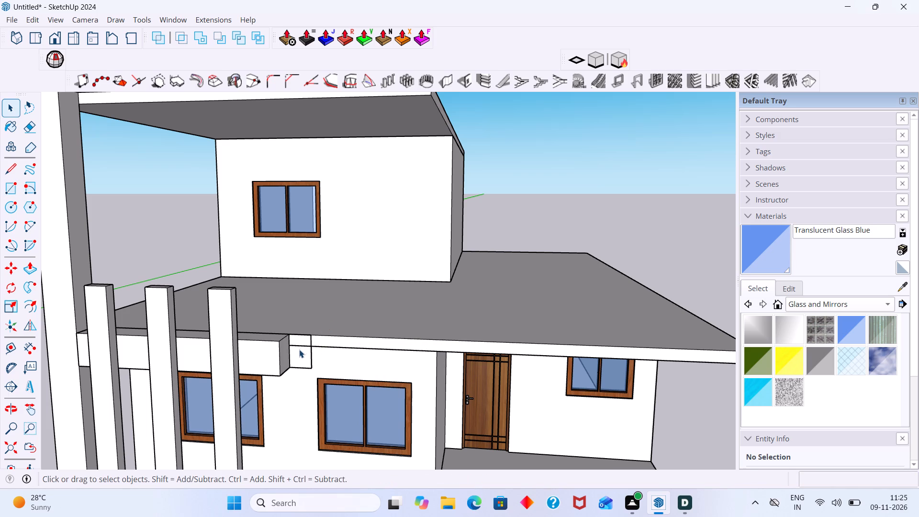
left_click(299, 350)
double_click(300, 351)
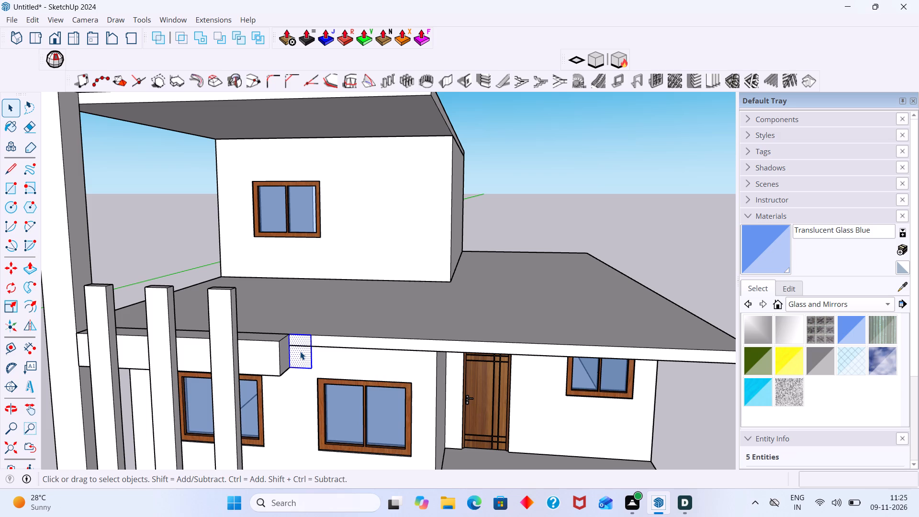
right_click(300, 351)
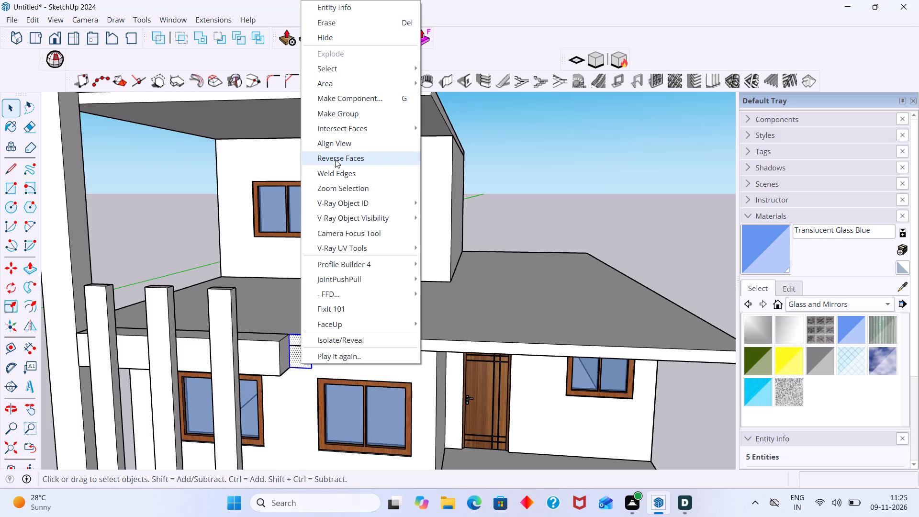
left_click(344, 116)
Inside the new rectangle's group, pull the face forward to the upper beam's front face to form a block.
left_click(305, 361)
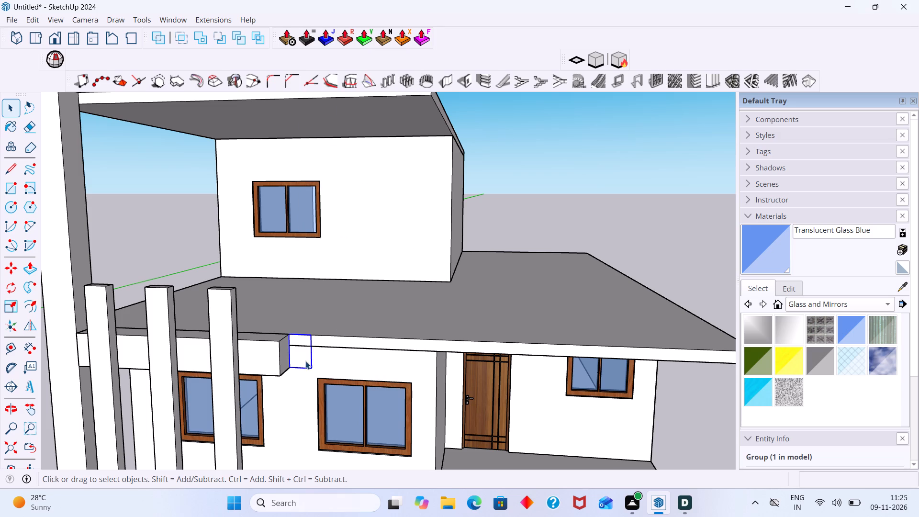
double_click(305, 361)
key("p")
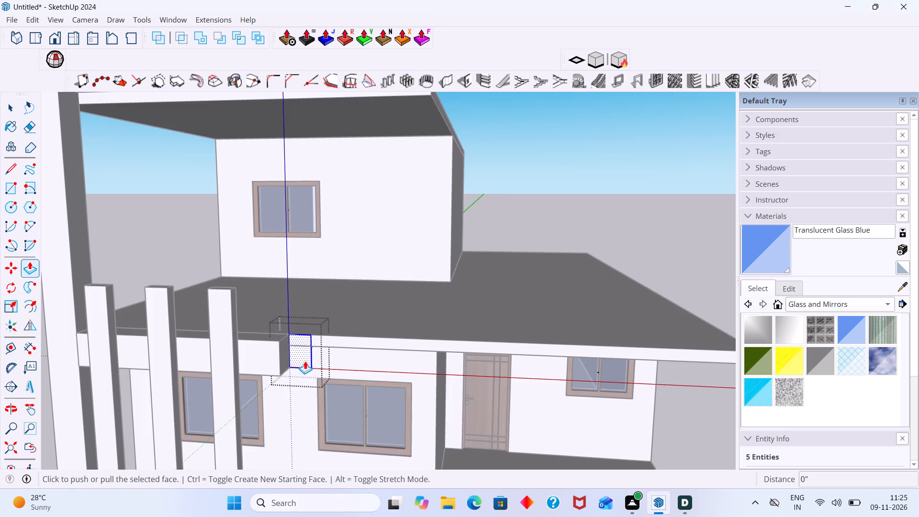
left_click(305, 361)
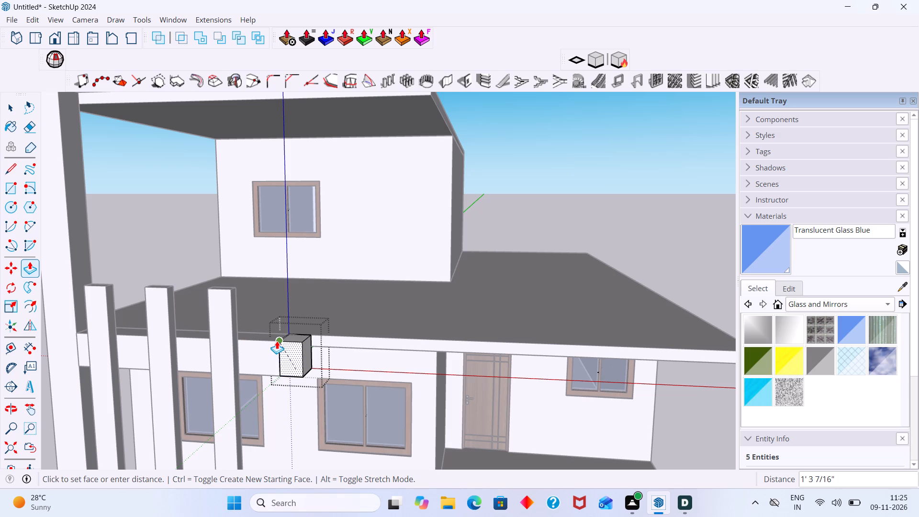
left_click(277, 341)
Pull the block's front face another 6" forward past the upper beam and close the group.
scroll(277, 340, "down", 11)
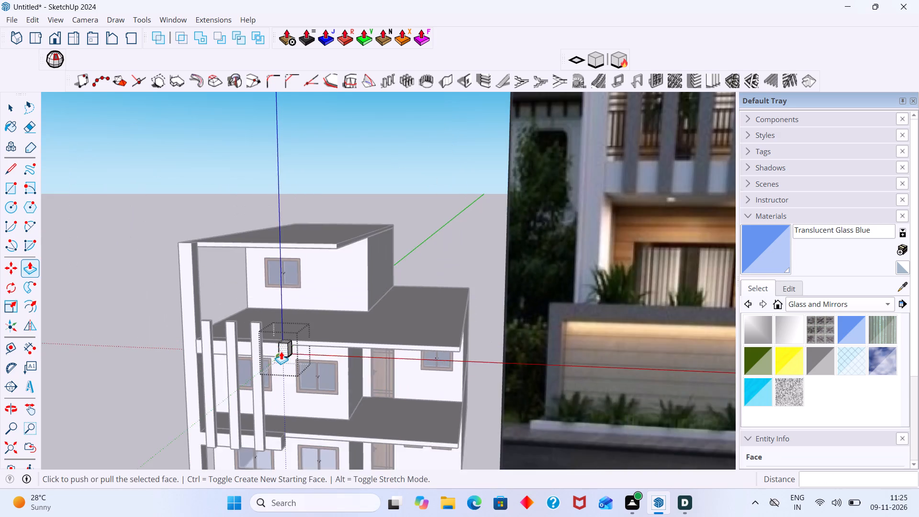
scroll(281, 351, "down", 11)
scroll(283, 353, "up", 9)
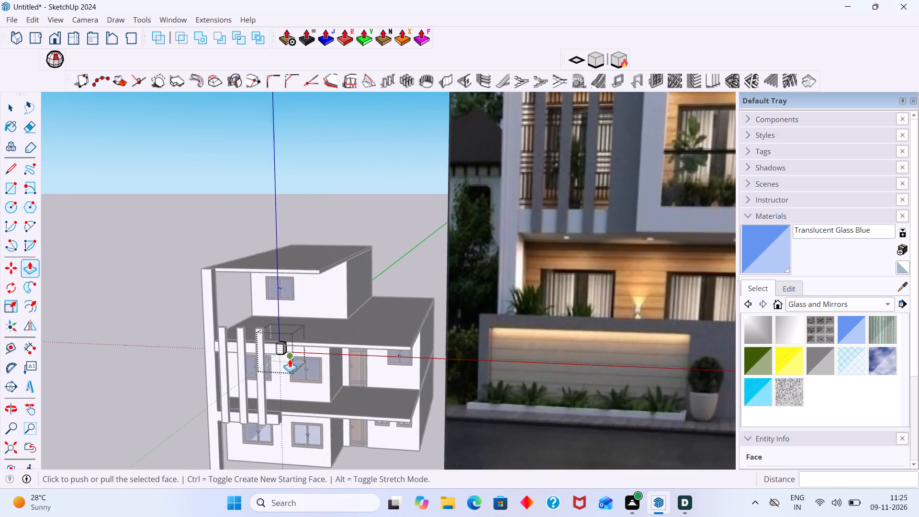
scroll(290, 359, "up", 3)
key("space")
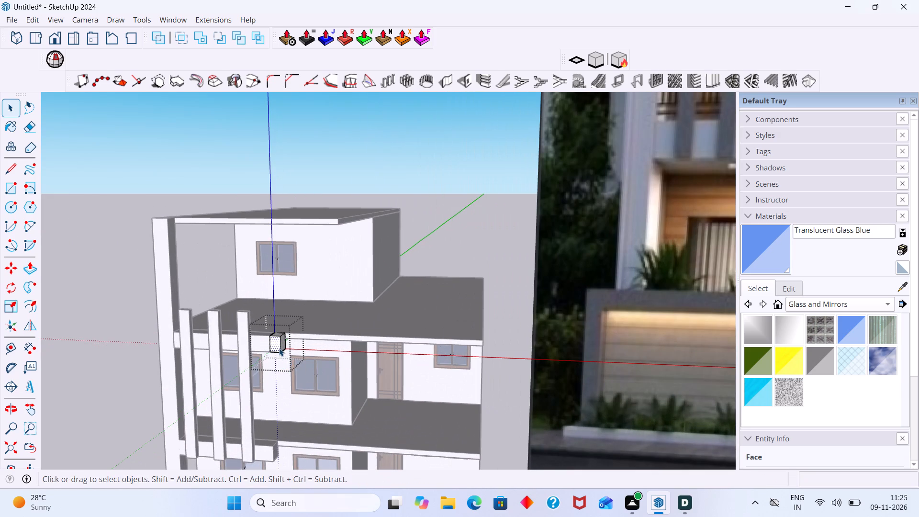
key("p")
key("space")
scroll(274, 341, "up", 3)
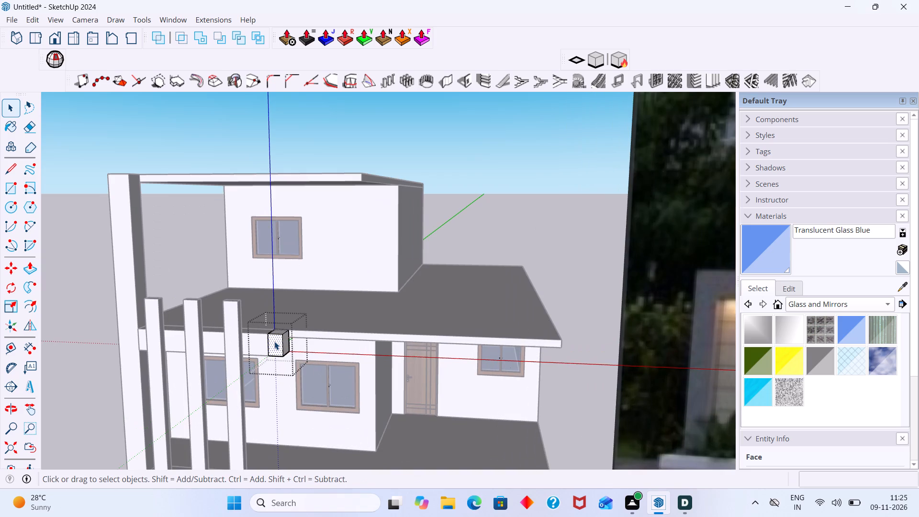
key("p")
left_click(274, 341)
scroll(272, 344, "down", 3)
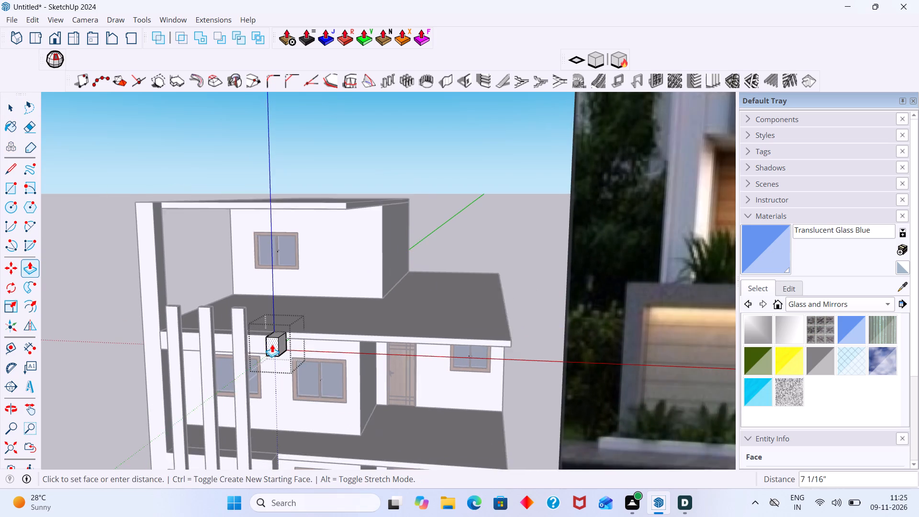
type("6\"")
key("Return")
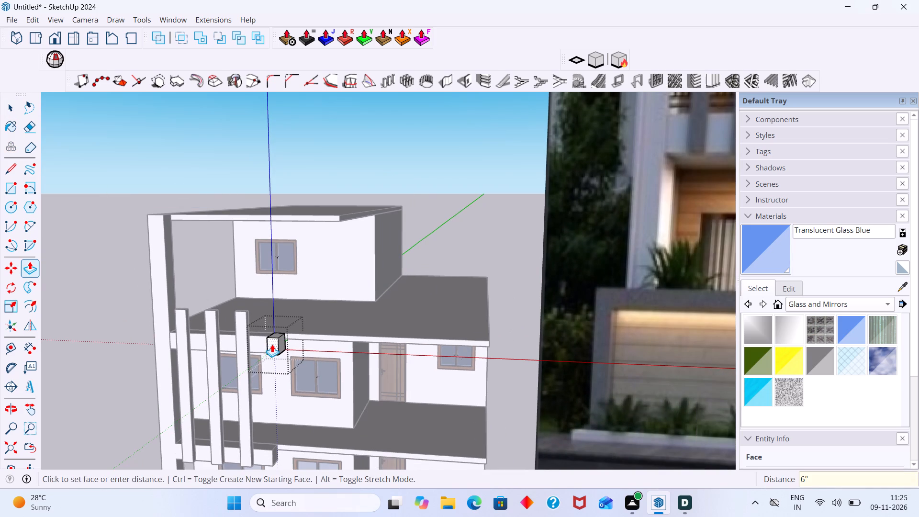
key("space")
left_click(425, 242)
Examine the new block at the upper beam's end from several angles and compare it with the reference photo.
scroll(331, 302, "down", 3)
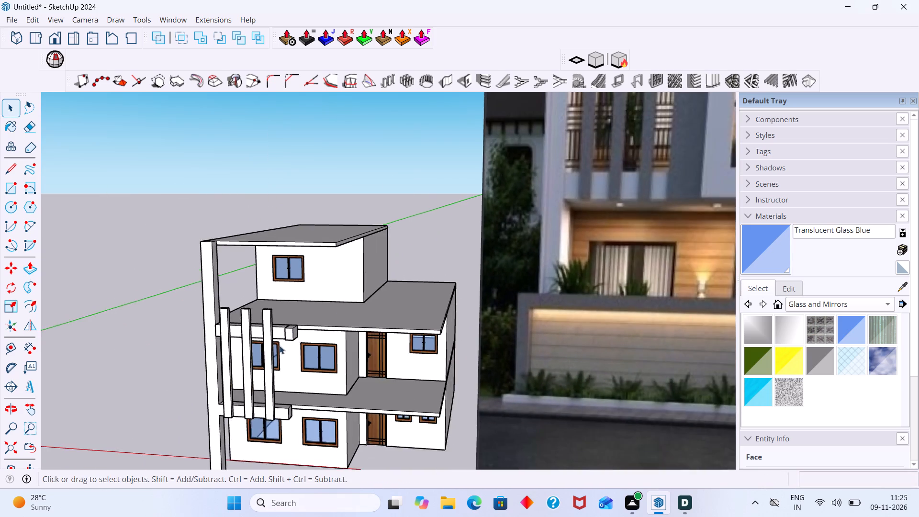
middle_click_drag(280, 346, 379, 347)
scroll(338, 345, "up", 3)
middle_click_drag(338, 345, 392, 347)
scroll(392, 347, "up", 5)
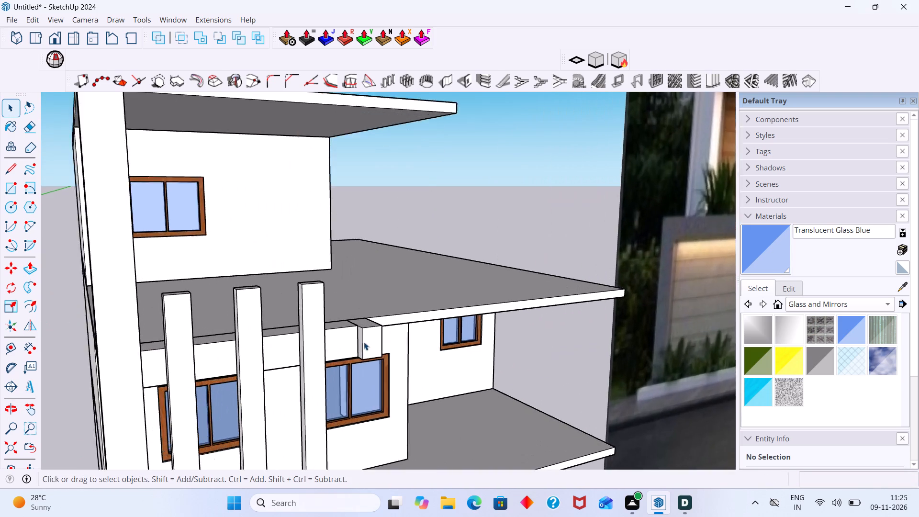
scroll(364, 342, "up", 3)
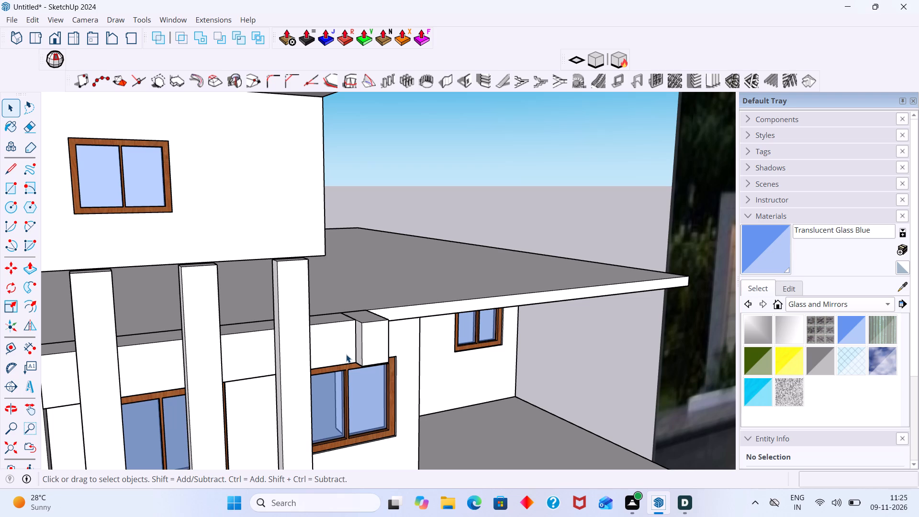
scroll(365, 355, "up", 4)
middle_click_drag(353, 348, 351, 377)
scroll(358, 362, "down", 5)
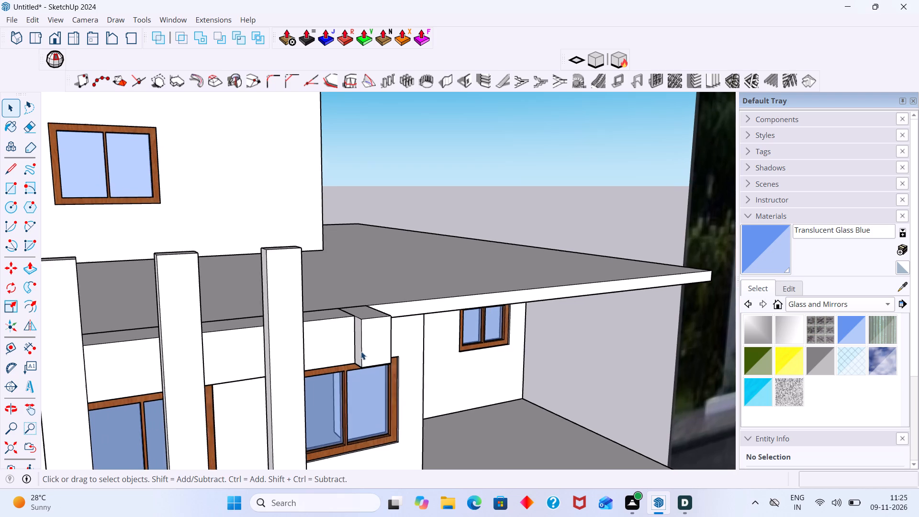
scroll(361, 351, "down", 9)
middle_click_drag(363, 356, 149, 413, "shift")
scroll(221, 394, "down", 6)
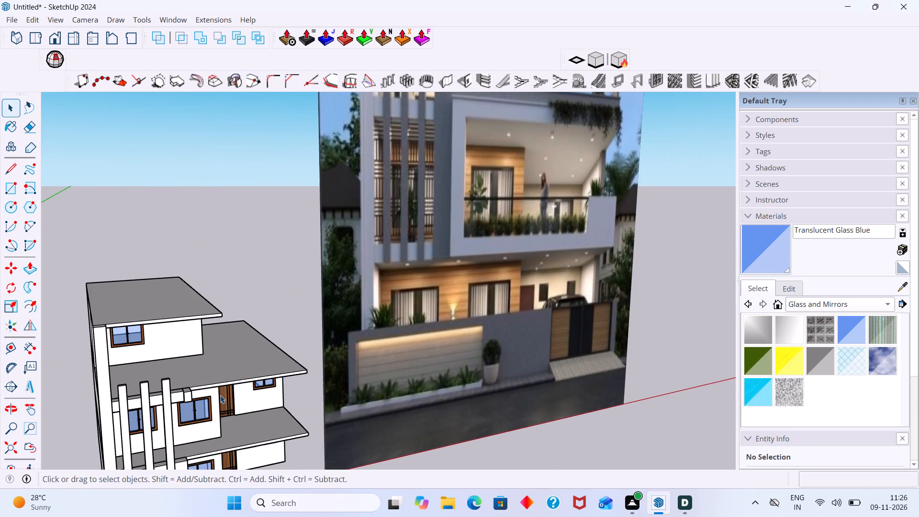
scroll(346, 313, "down", 2)
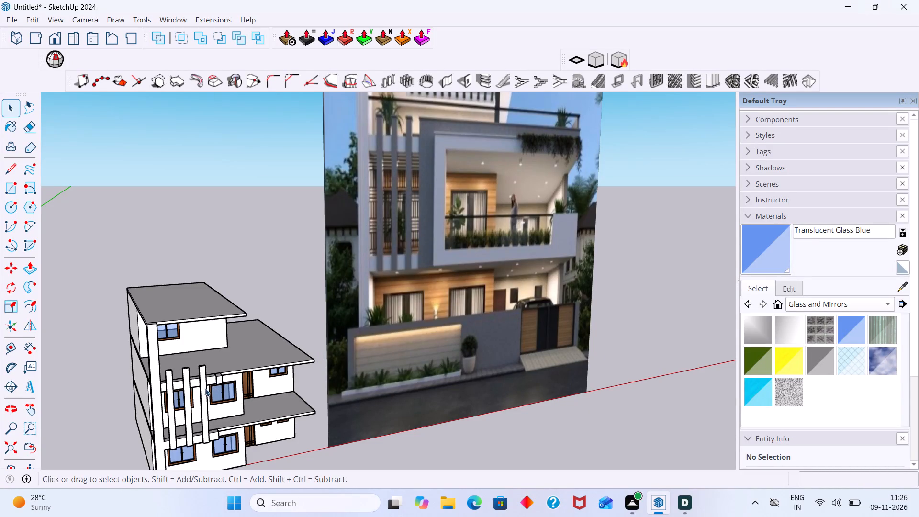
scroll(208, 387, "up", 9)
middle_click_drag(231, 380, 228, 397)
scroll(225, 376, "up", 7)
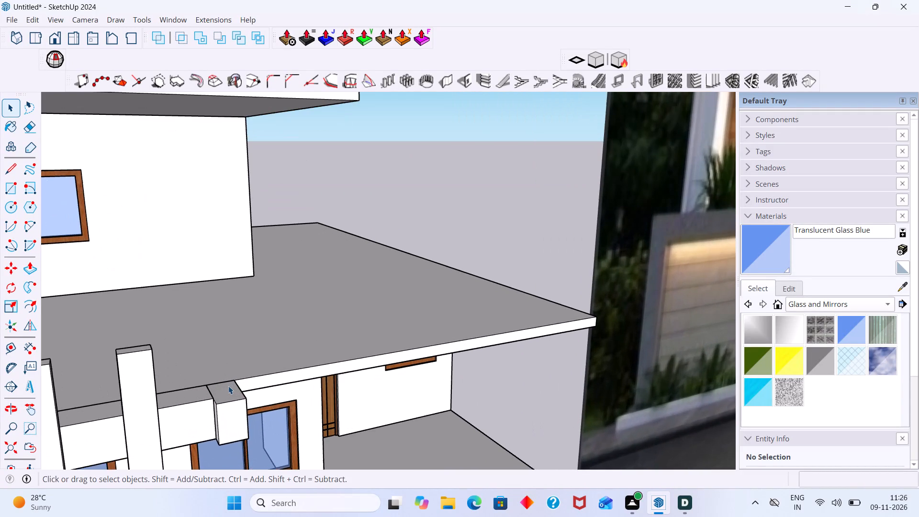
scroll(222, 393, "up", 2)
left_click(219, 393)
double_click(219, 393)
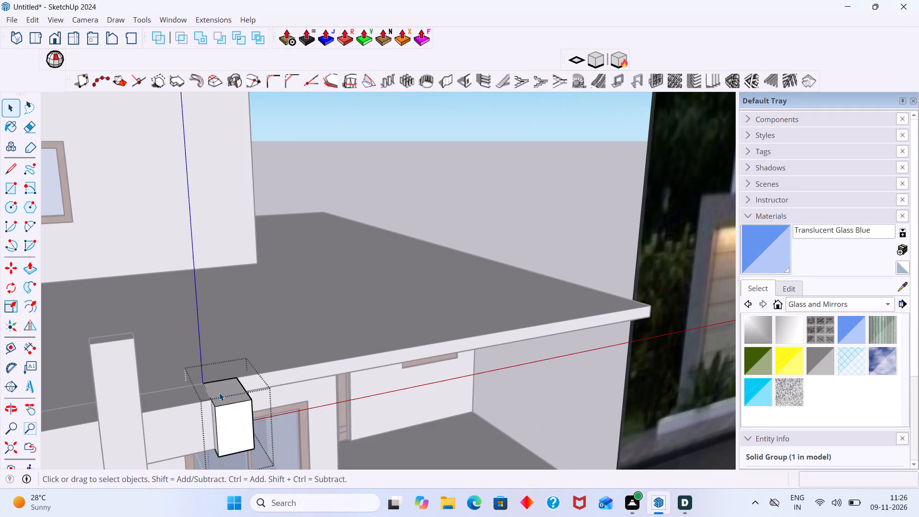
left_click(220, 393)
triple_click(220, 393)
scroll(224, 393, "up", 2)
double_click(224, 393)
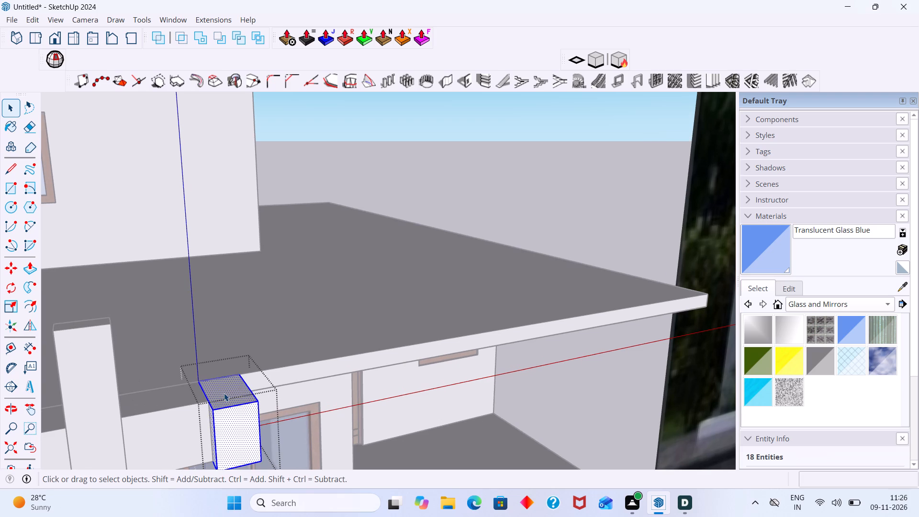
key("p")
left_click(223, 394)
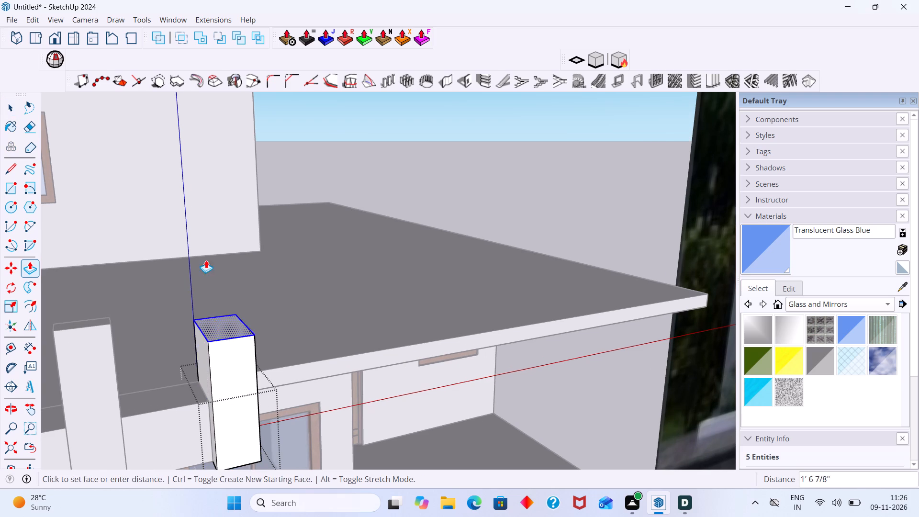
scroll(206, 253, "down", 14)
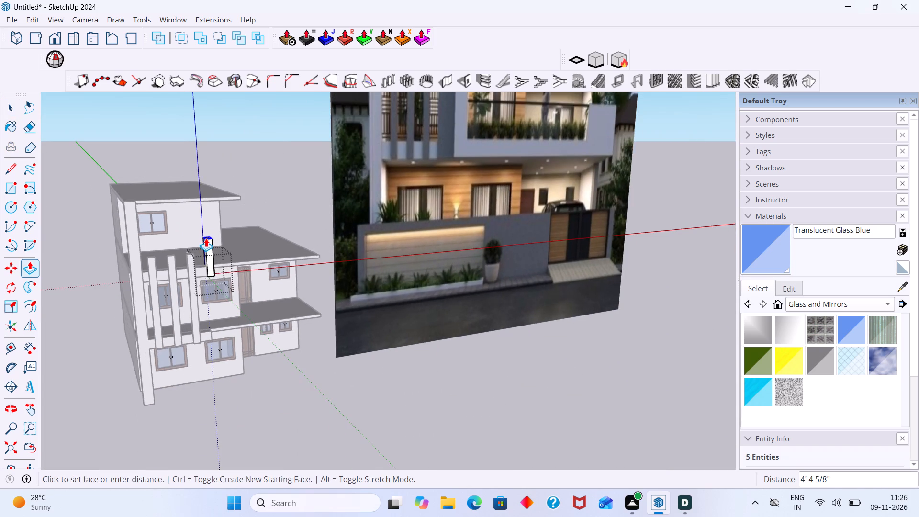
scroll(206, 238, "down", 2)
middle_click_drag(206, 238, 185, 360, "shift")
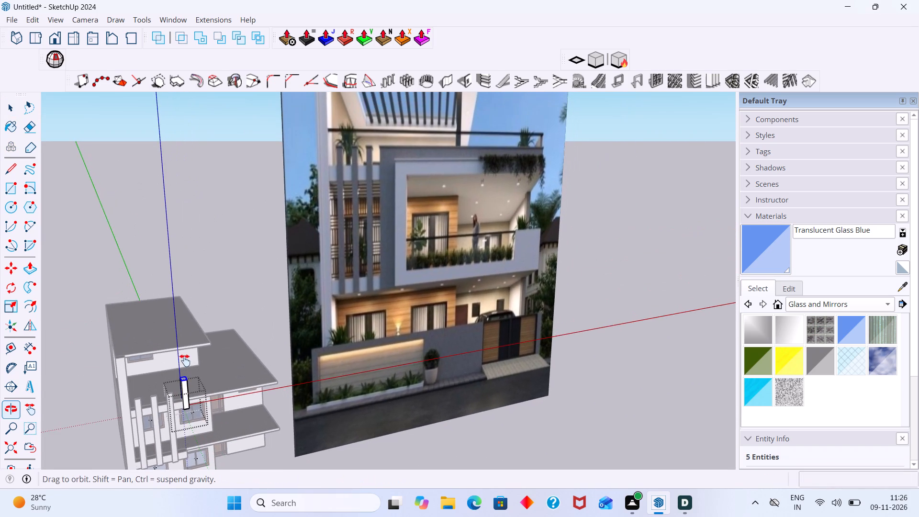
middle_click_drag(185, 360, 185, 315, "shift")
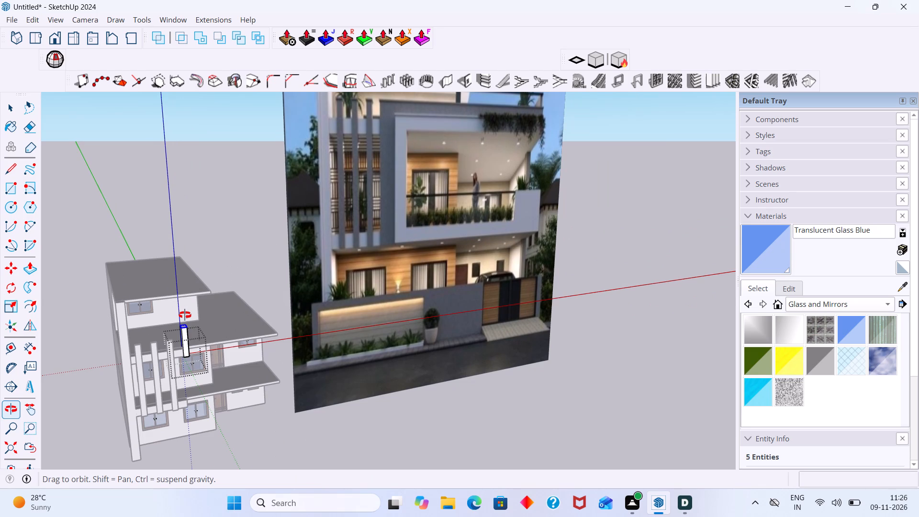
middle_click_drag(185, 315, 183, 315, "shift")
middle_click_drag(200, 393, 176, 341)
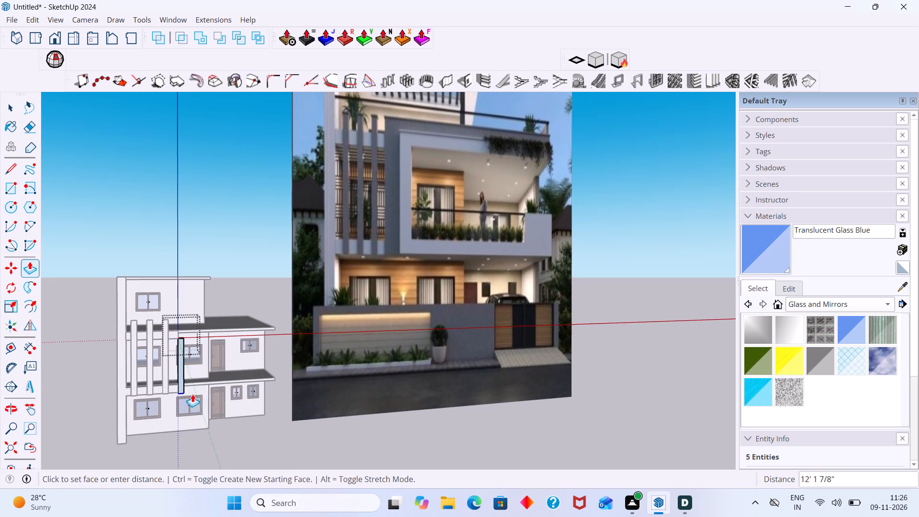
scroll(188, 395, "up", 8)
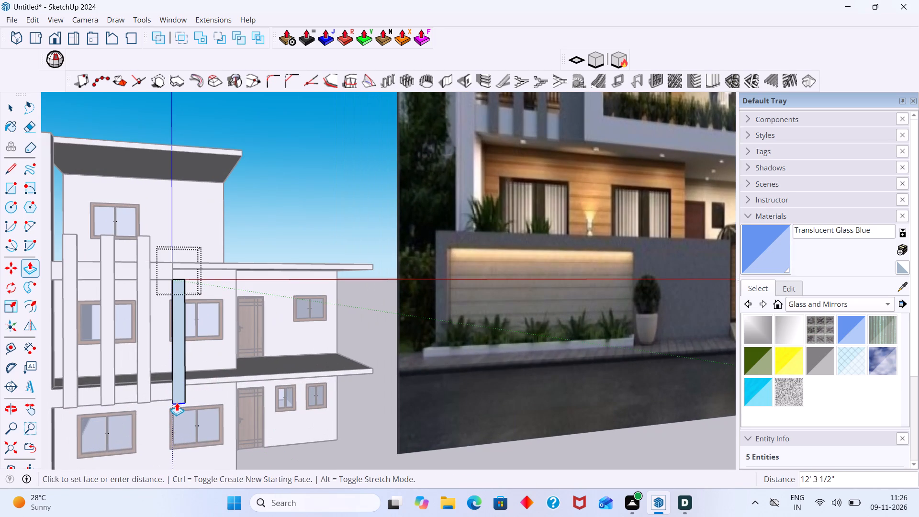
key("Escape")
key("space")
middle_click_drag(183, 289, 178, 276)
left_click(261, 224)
Inside the end block's group, pull its bottom face down 10' 6" to the lower beam's underside and close the group.
middle_click_drag(200, 297, 193, 232)
scroll(178, 246, "up", 7)
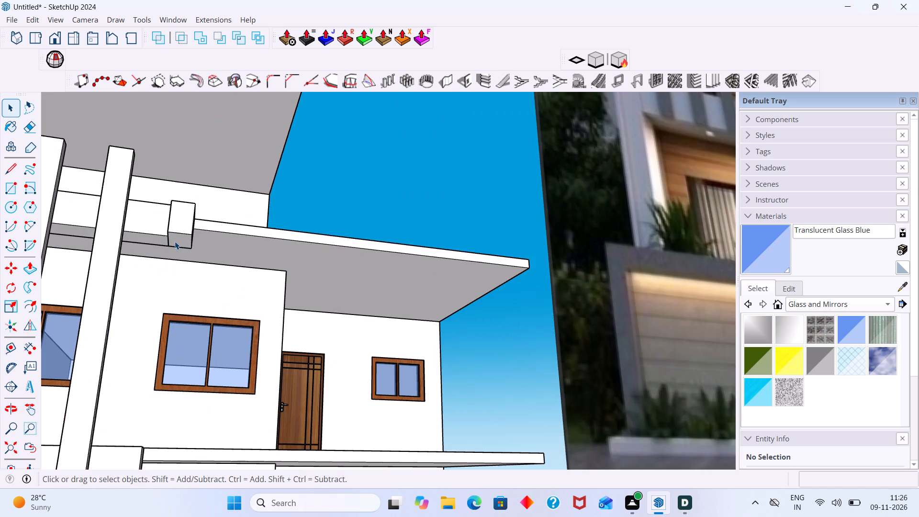
left_click(175, 241)
scroll(175, 242, "up", 2)
double_click(175, 242)
left_click(175, 242)
double_click(175, 242)
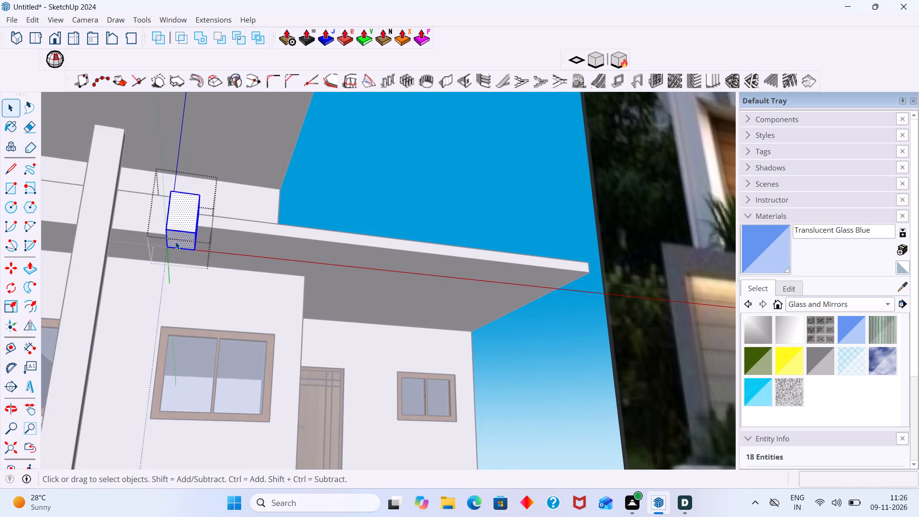
scroll(175, 241, "up", 2)
left_click(175, 241)
left_click(175, 241)
key("p")
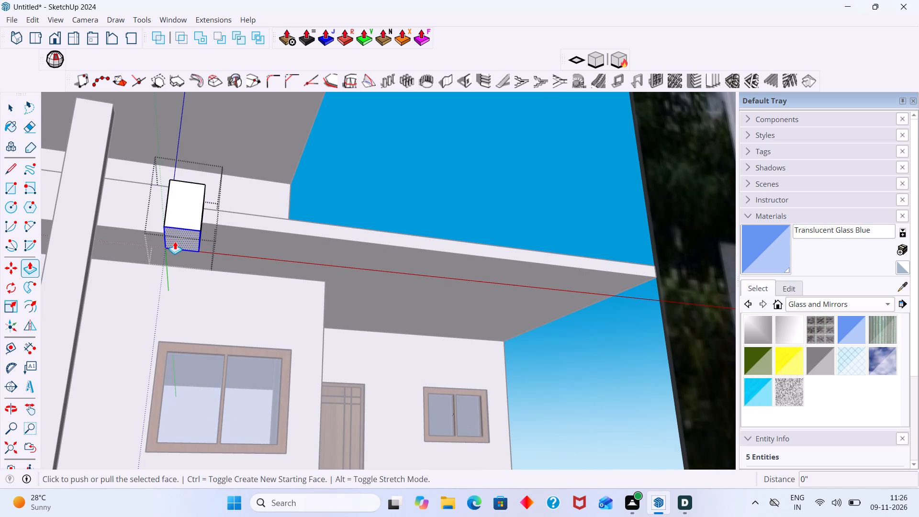
left_click(175, 241)
scroll(167, 340, "down", 5)
middle_click_drag(154, 376, 149, 275, "shift")
scroll(148, 326, "down", 3)
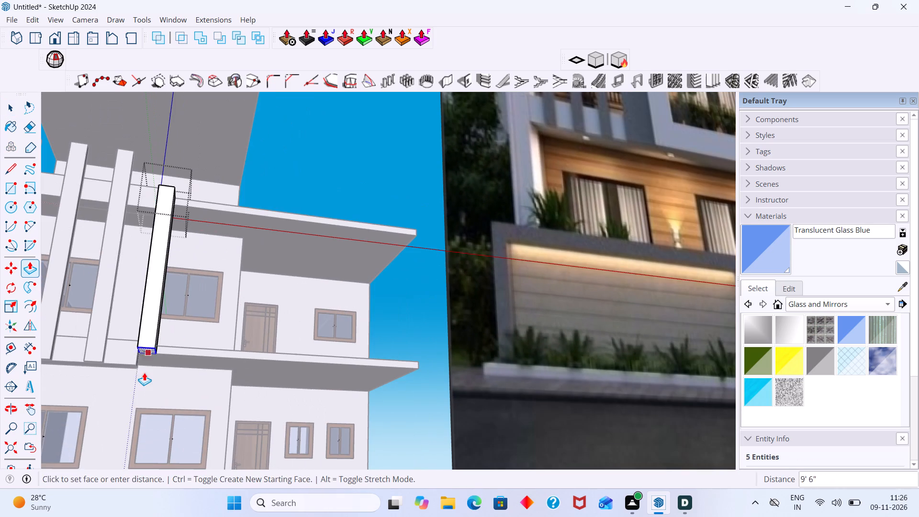
middle_click_drag(143, 367, 143, 373)
scroll(143, 373, "down", 2)
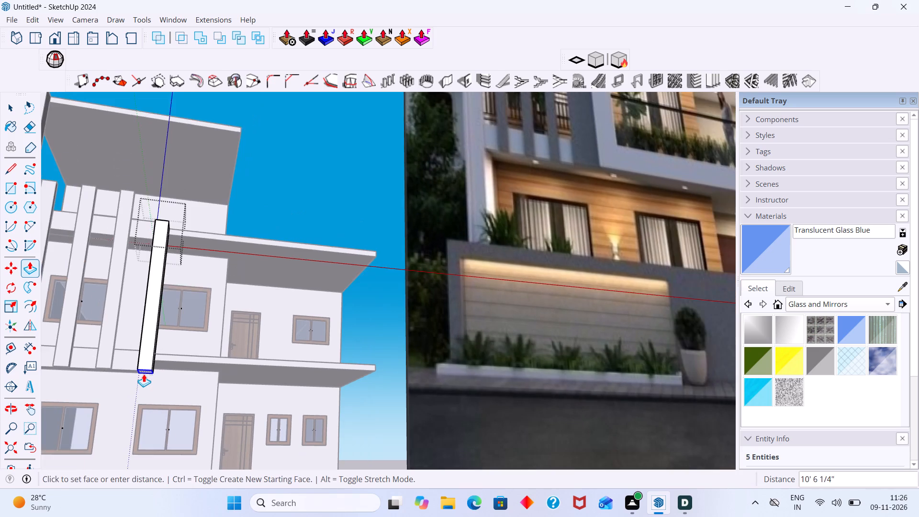
scroll(144, 374, "down", 5)
scroll(143, 376, "up", 6)
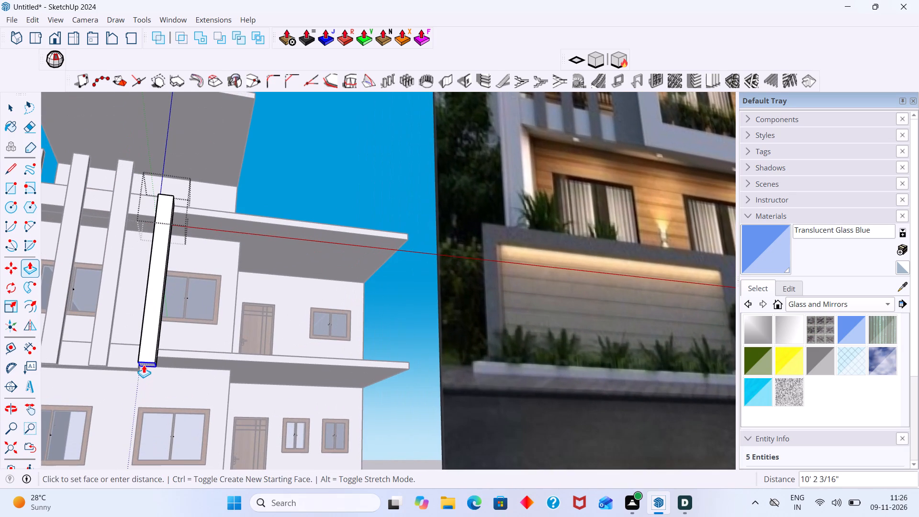
scroll(125, 362, "up", 5)
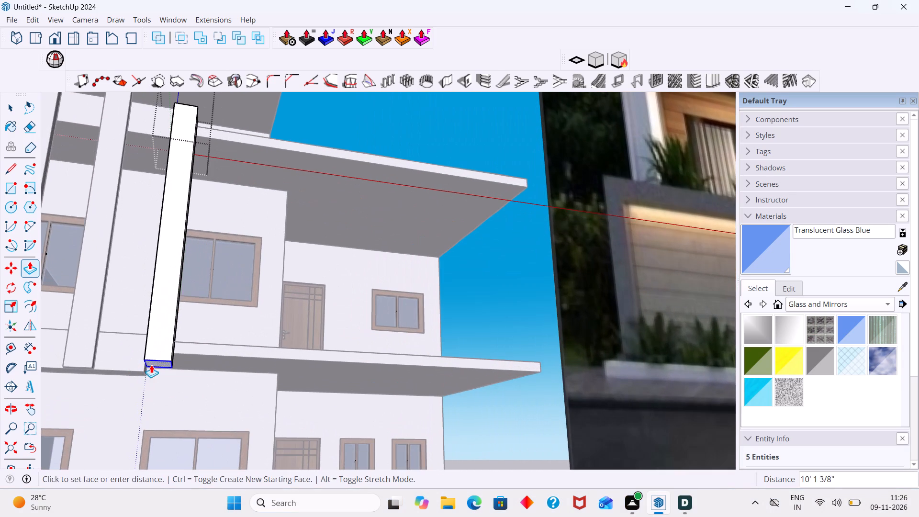
scroll(140, 369, "up", 7)
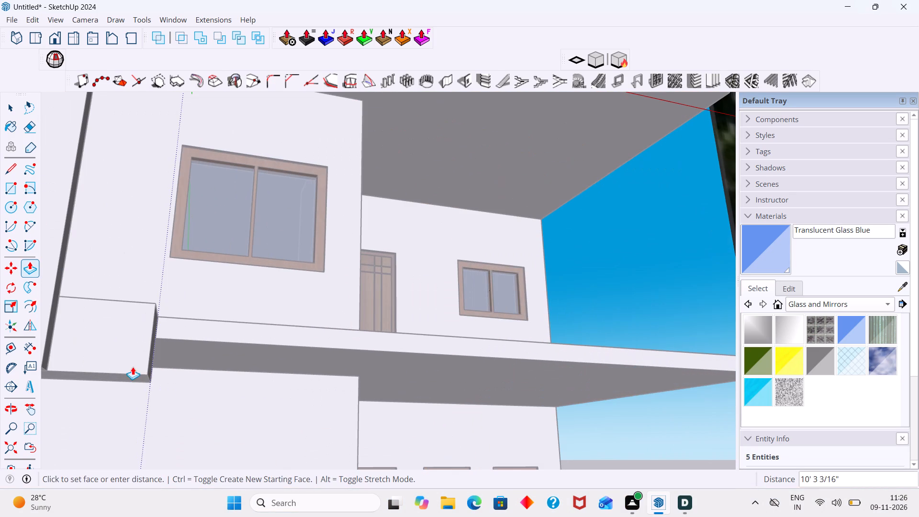
left_click(146, 374)
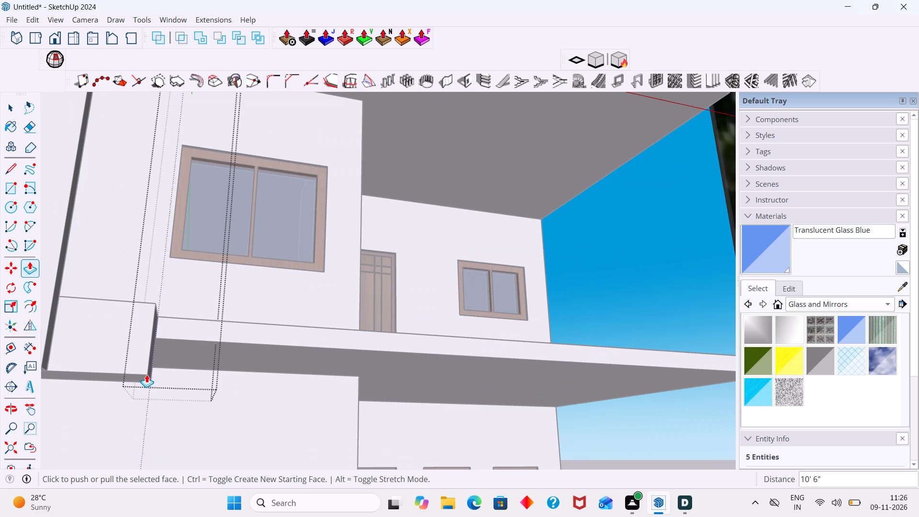
key("space")
scroll(166, 382, "down", 4)
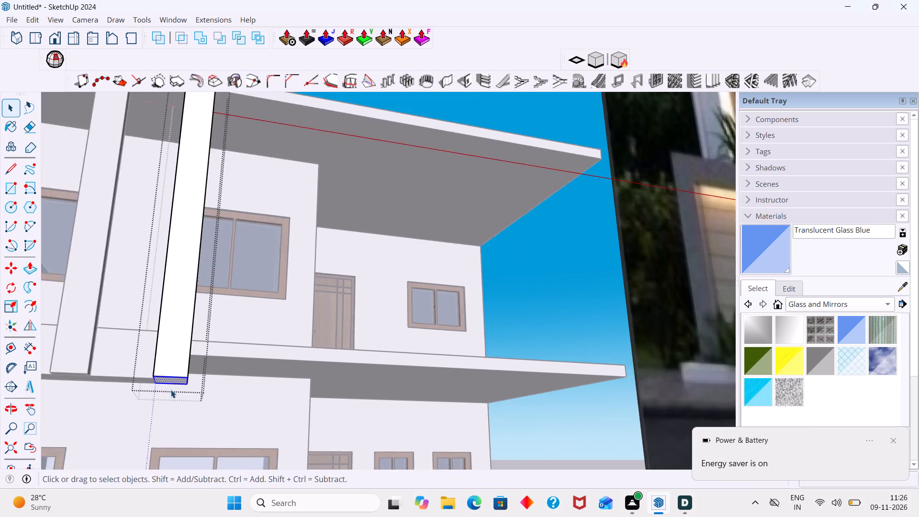
scroll(171, 390, "down", 9)
left_click(336, 211)
Examine where the new vertical member meets the lower beam, and compare the front framing with the reference photo.
middle_click_drag(193, 385, 296, 395)
scroll(223, 368, "up", 13)
middle_click_drag(226, 356, 226, 273)
scroll(215, 291, "up", 5)
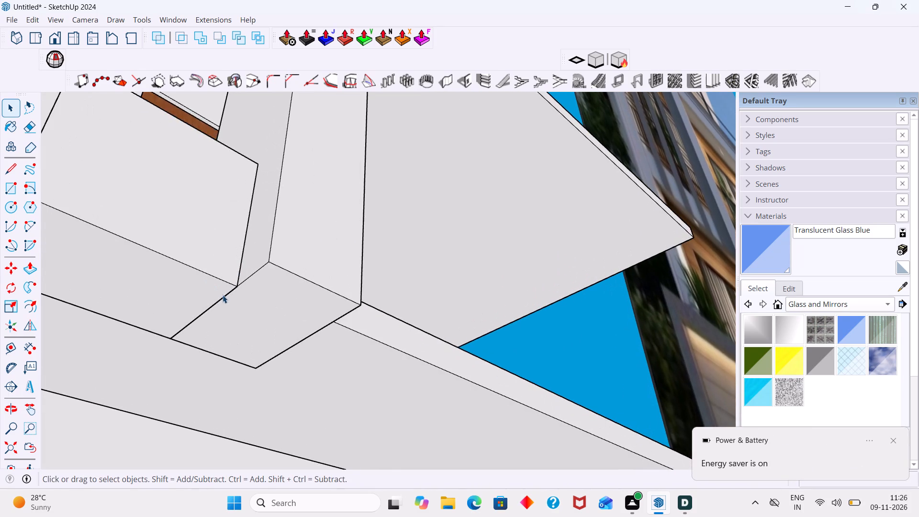
scroll(223, 295, "up", 3)
left_click(224, 294)
double_click(226, 296)
scroll(225, 300, "up", 1)
scroll(225, 300, "down", 2)
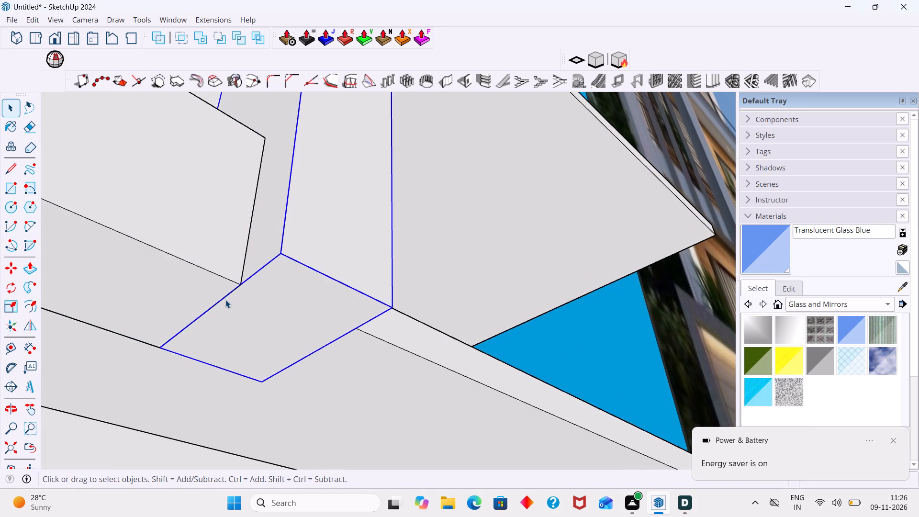
scroll(225, 300, "down", 7)
scroll(224, 295, "down", 16)
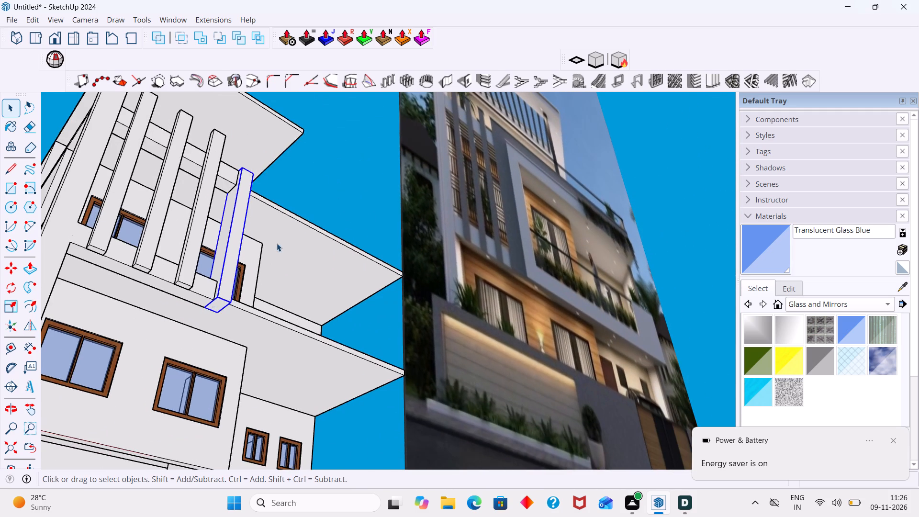
left_click(327, 187)
scroll(268, 231, "down", 1)
middle_click_drag(265, 235, 159, 368)
middle_click_drag(219, 237, 192, 353)
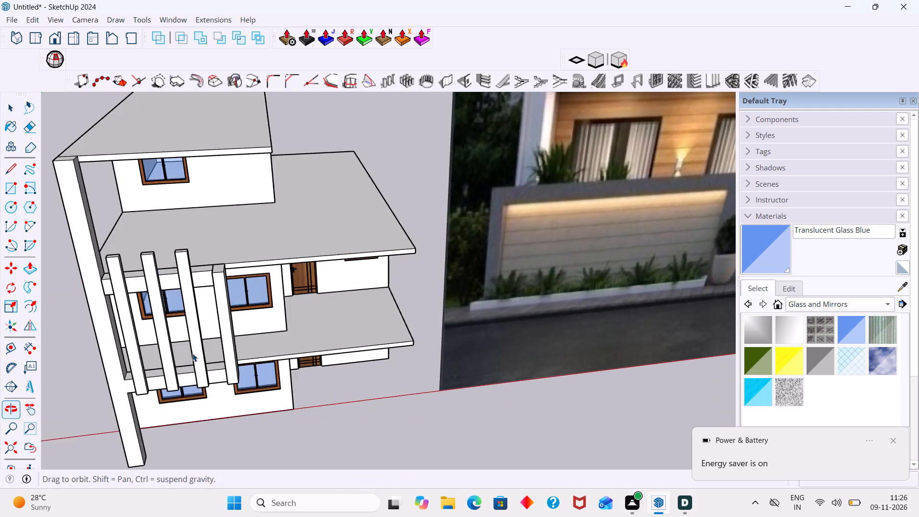
scroll(211, 310, "down", 8)
scroll(247, 286, "down", 6)
middle_click_drag(267, 312, 240, 379)
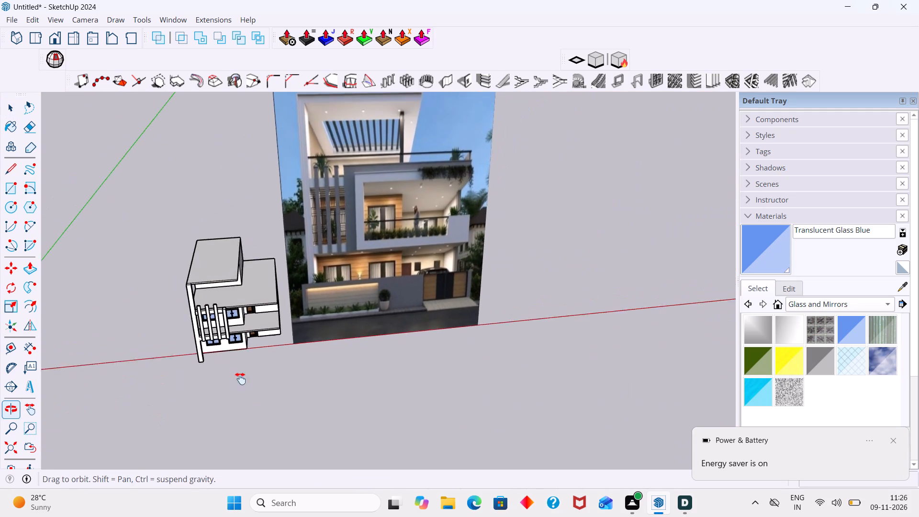
middle_click_drag(240, 379, 233, 409)
scroll(342, 270, "up", 4)
middle_click_drag(263, 325, 304, 292)
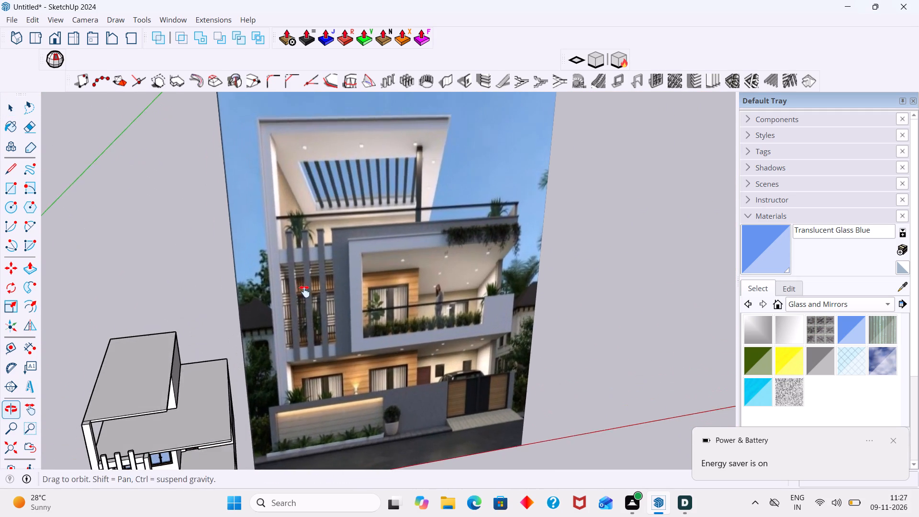
middle_click_drag(304, 292, 316, 284)
middle_click_drag(207, 385, 305, 272, "shift")
Raise the vertical member's top face about 2' 2 11/16" with Joint Push Pull, level with the tops of the three fins.
scroll(261, 325, "up", 14)
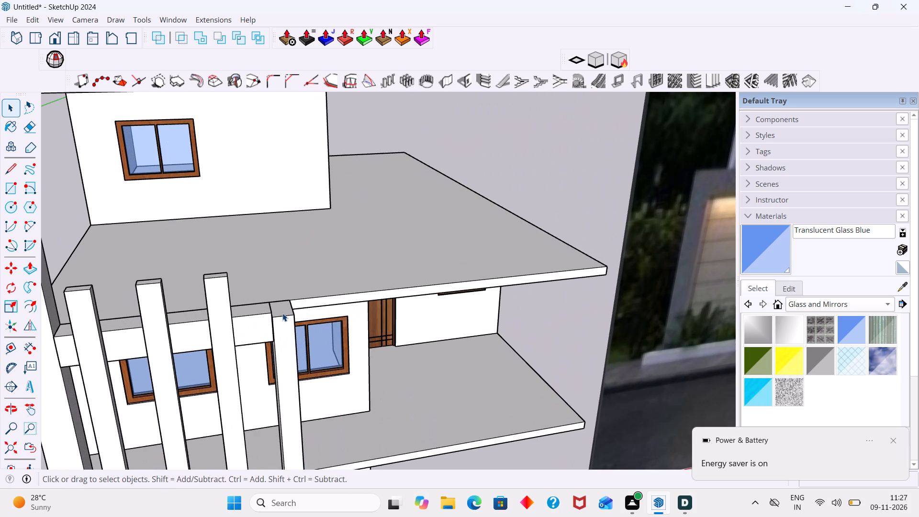
left_click(332, 34)
scroll(274, 299, "up", 2)
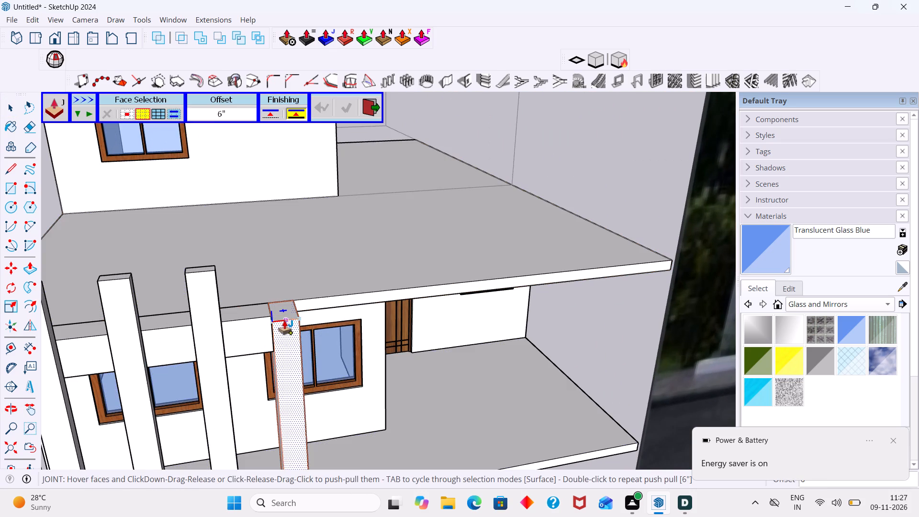
left_click(280, 314)
scroll(279, 284, "down", 4)
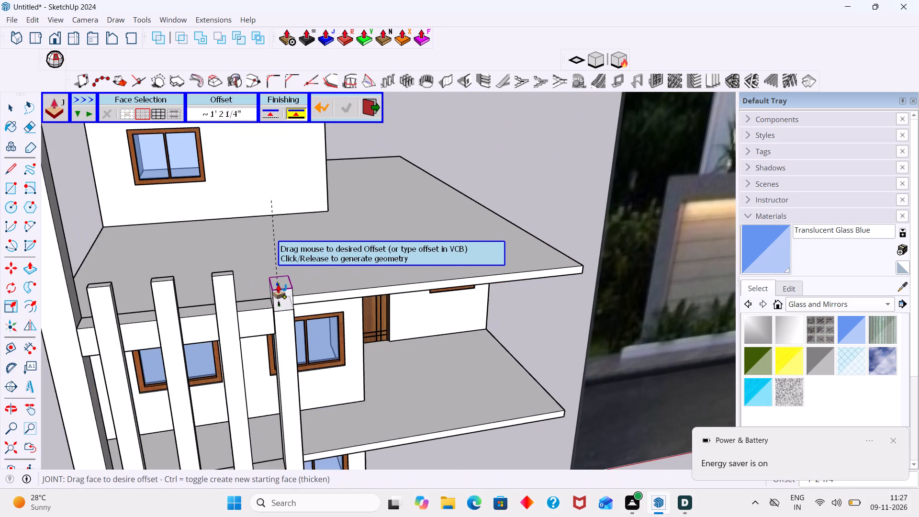
scroll(278, 285, "down", 7)
middle_click_drag(274, 285, 234, 461)
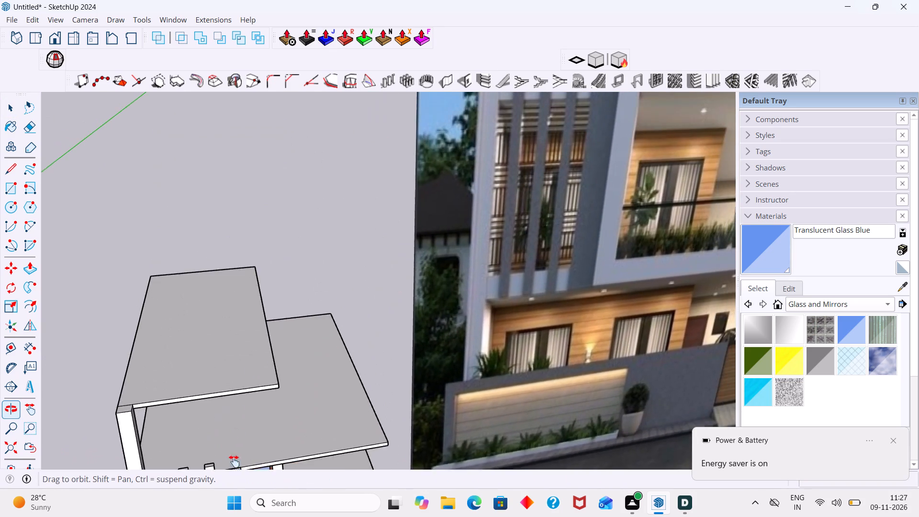
middle_click_drag(234, 461, 226, 512)
scroll(227, 472, "down", 5)
middle_click_drag(225, 439, 209, 337)
scroll(192, 363, "down", 1)
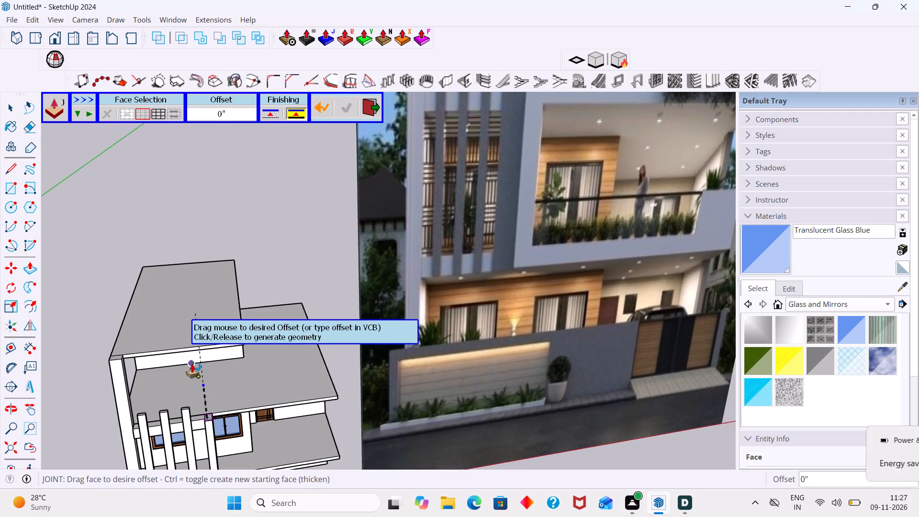
scroll(192, 364, "down", 7)
scroll(176, 380, "up", 5)
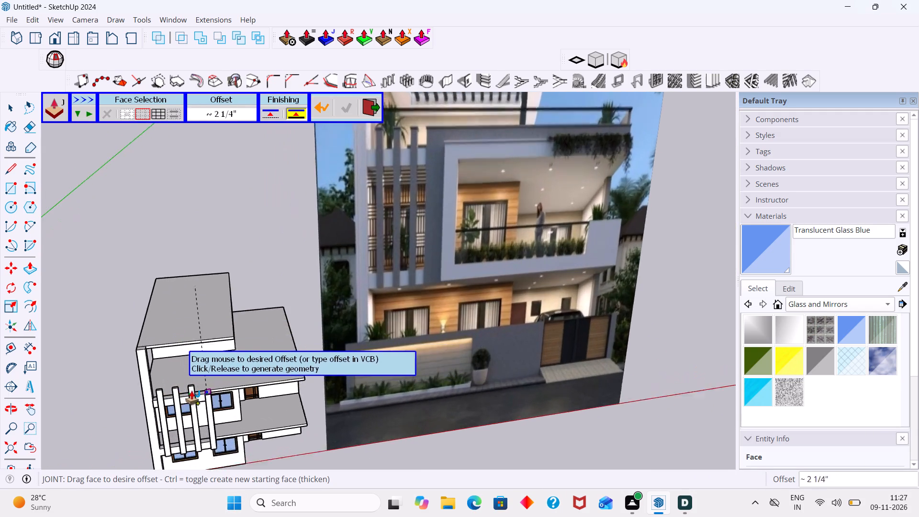
scroll(191, 391, "up", 10)
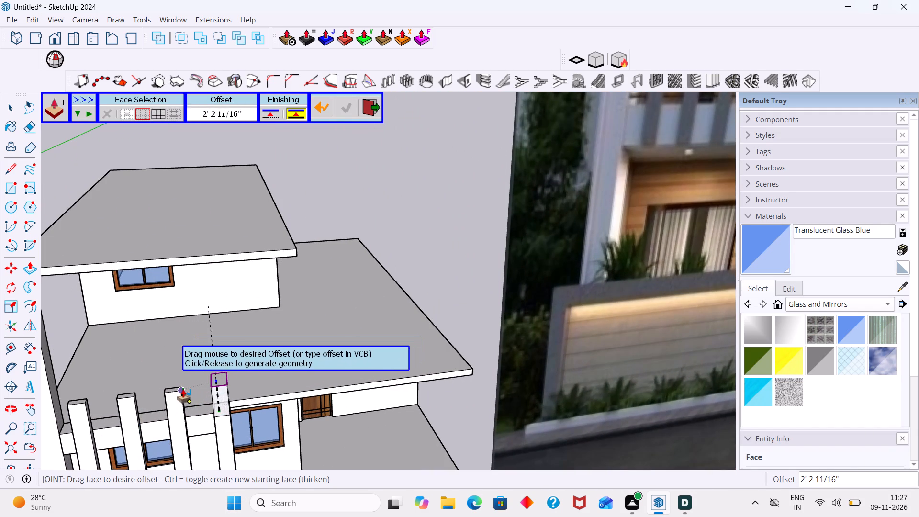
left_click(183, 389)
key("space")
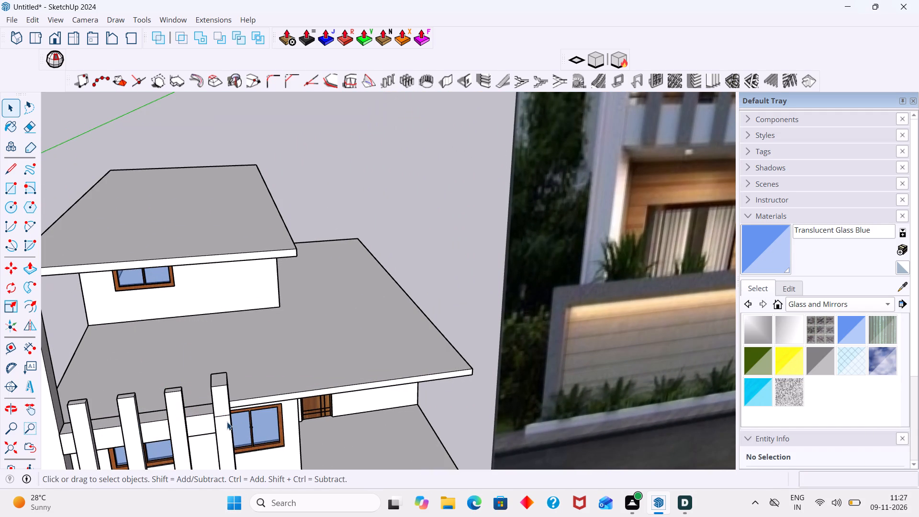
Inside the vertical member's group, delete the three leftover seam edges below its raised top, and close the group.
left_click(220, 417)
double_click(220, 417)
left_click(220, 417)
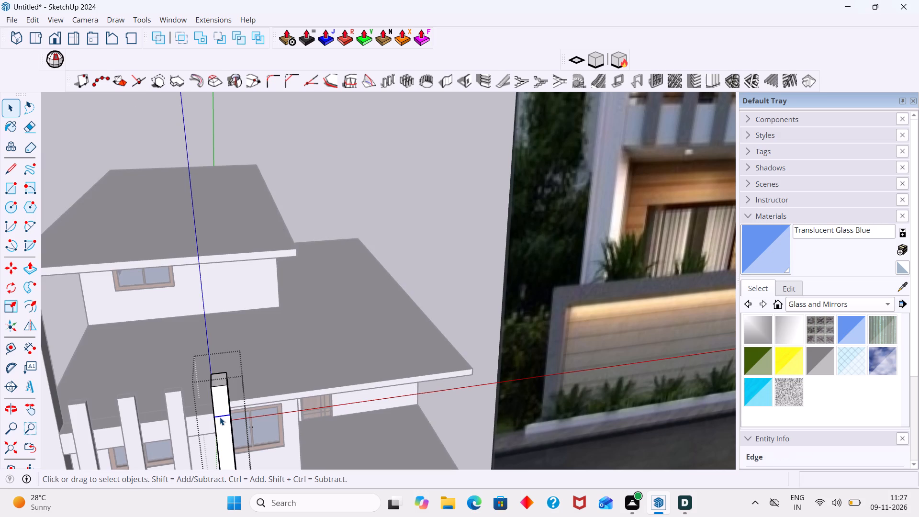
key("Delete")
scroll(220, 415, "down", 3)
middle_click_drag(220, 414, 303, 385)
scroll(266, 411, "up", 2)
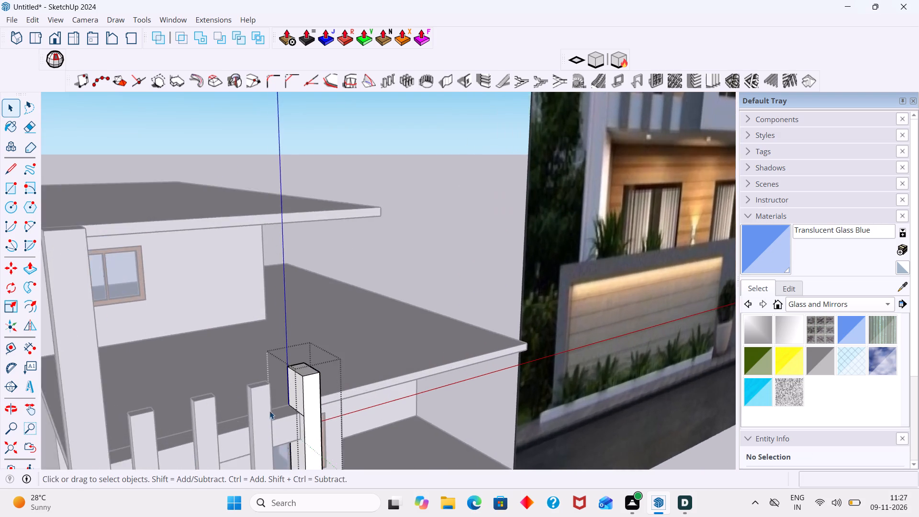
scroll(269, 411, "up", 5)
left_click(307, 416)
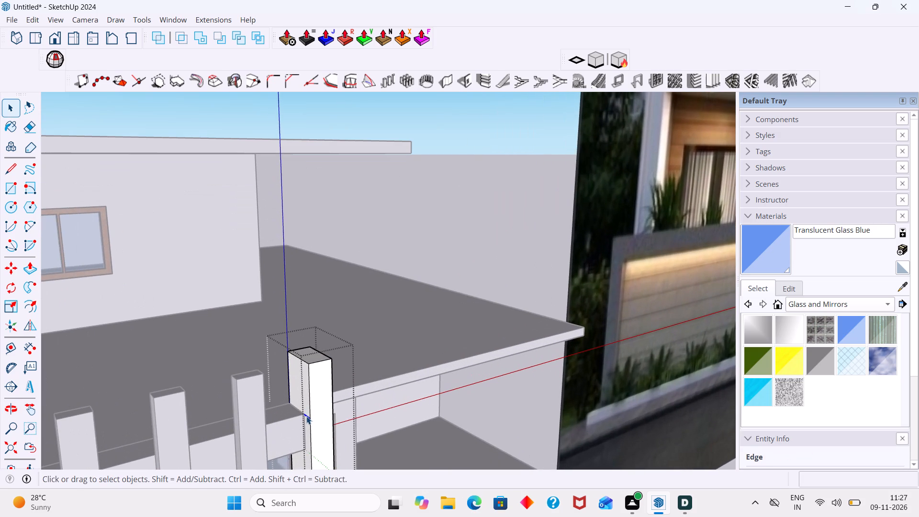
key("Delete")
middle_click_drag(311, 405, 64, 409)
scroll(257, 386, "up", 3)
left_click(263, 357)
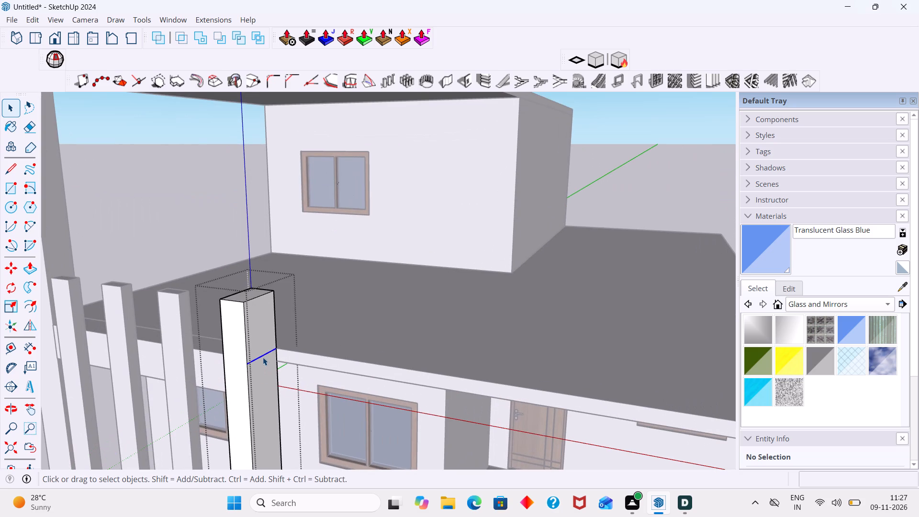
key("Delete")
scroll(263, 357, "down", 4)
middle_click_drag(262, 360, 141, 368)
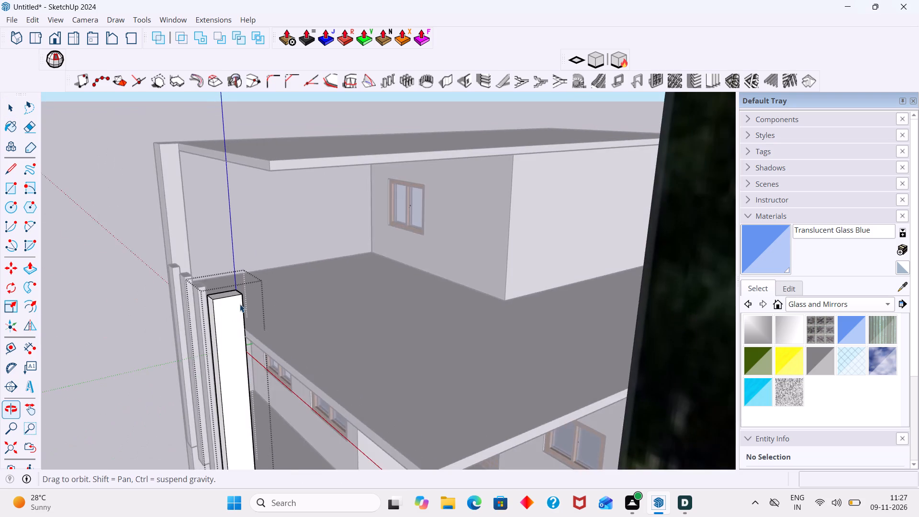
middle_click_drag(240, 304, 863, 362)
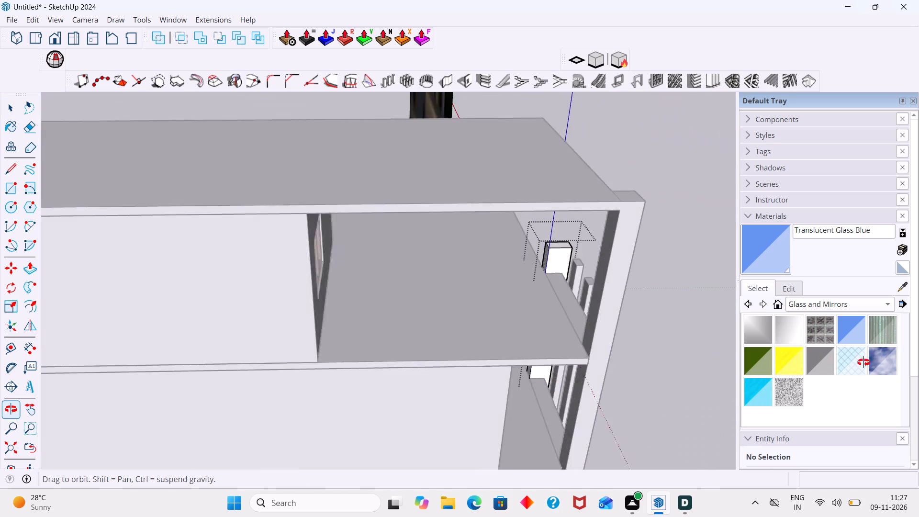
middle_click_drag(863, 362, 558, 313)
scroll(572, 337, "down", 3)
left_click(599, 257)
Compare the fins and the vertical member with the reference photo's grey frame around the first-floor balcony.
scroll(600, 259, "down", 2)
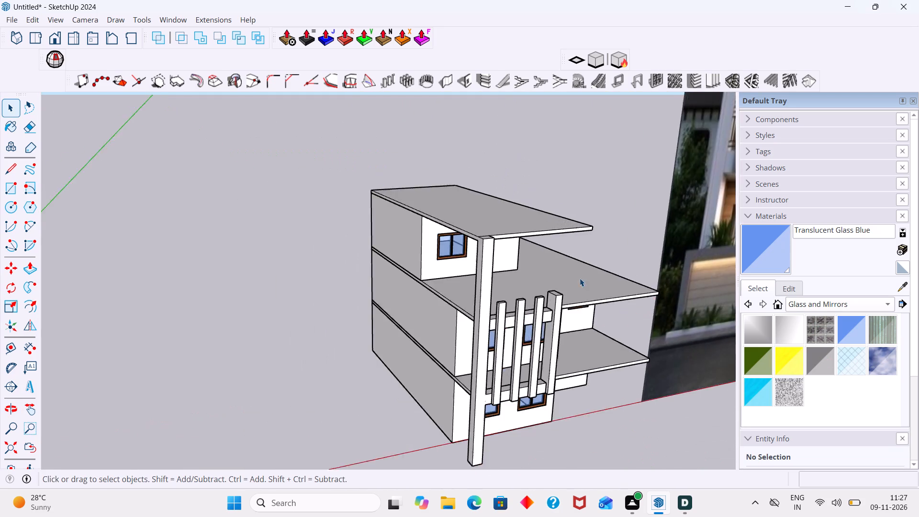
scroll(580, 278, "down", 5)
middle_click_drag(554, 295, 324, 272, "shift")
scroll(377, 268, "down", 10)
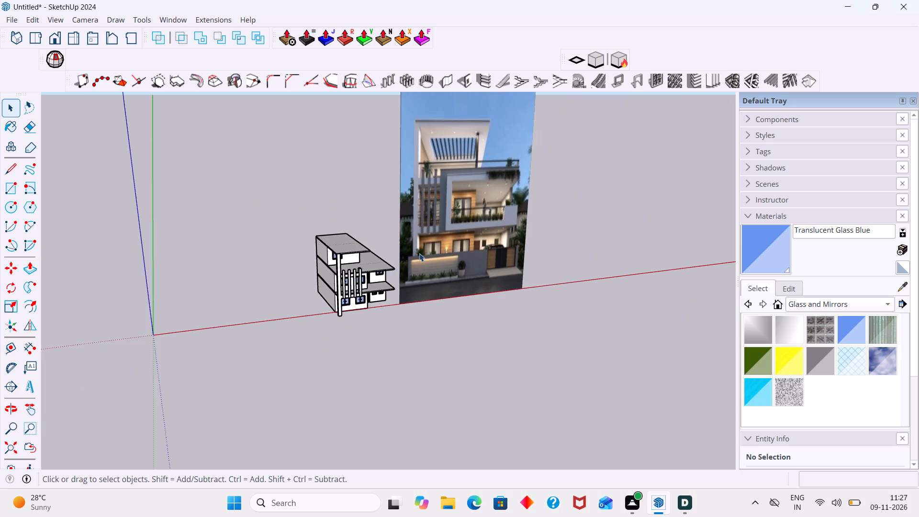
middle_click_drag(419, 253, 382, 315)
scroll(451, 235, "up", 14)
scroll(382, 234, "down", 1)
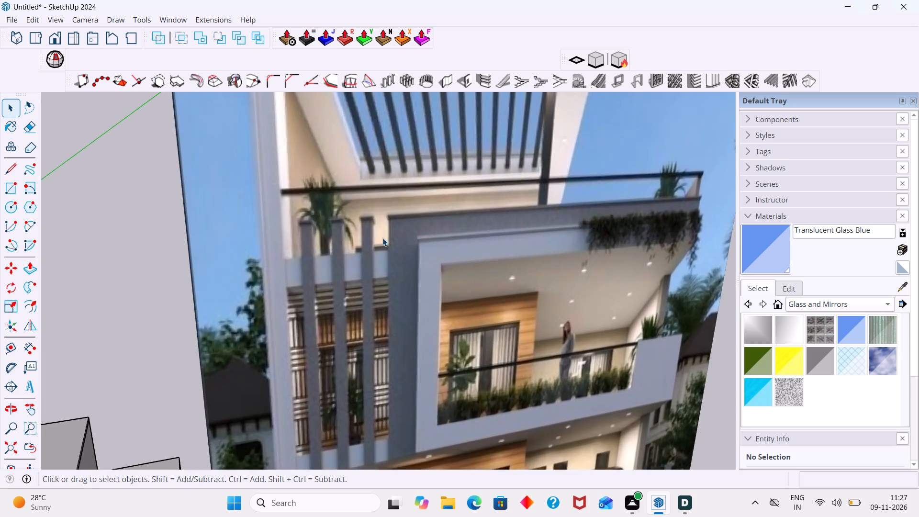
scroll(382, 238, "down", 4)
middle_click_drag(376, 240, 445, 200)
scroll(416, 265, "down", 2)
middle_click_drag(436, 285, 449, 227)
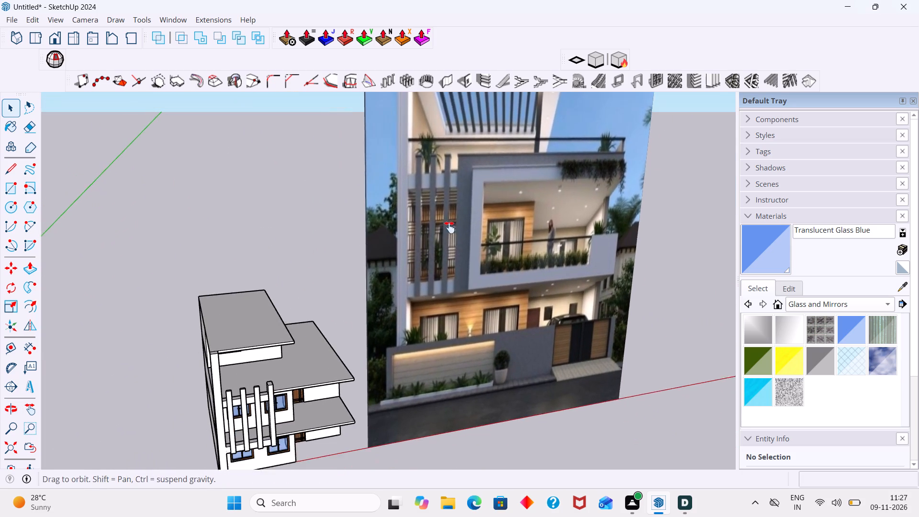
middle_click_drag(449, 227, 451, 218)
scroll(268, 363, "up", 5)
scroll(283, 366, "down", 7)
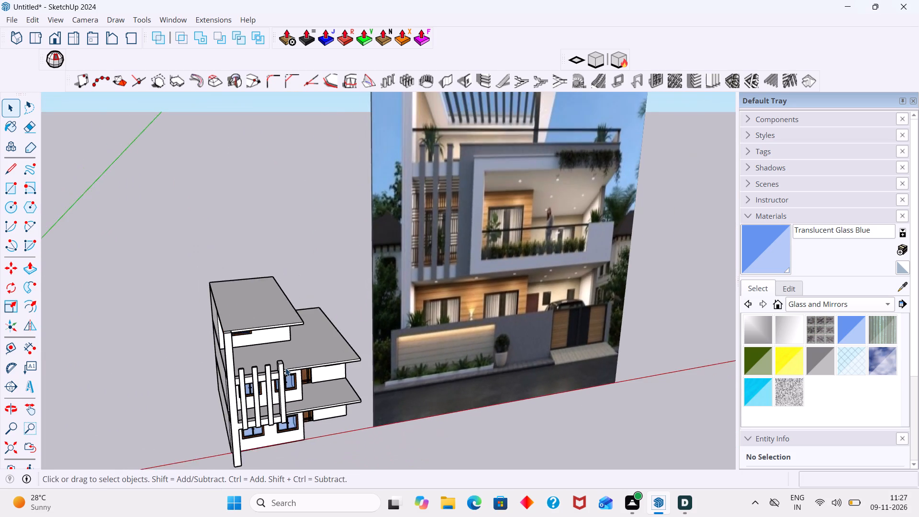
scroll(285, 368, "down", 2)
middle_click_drag(299, 364, 226, 360)
scroll(292, 355, "down", 2)
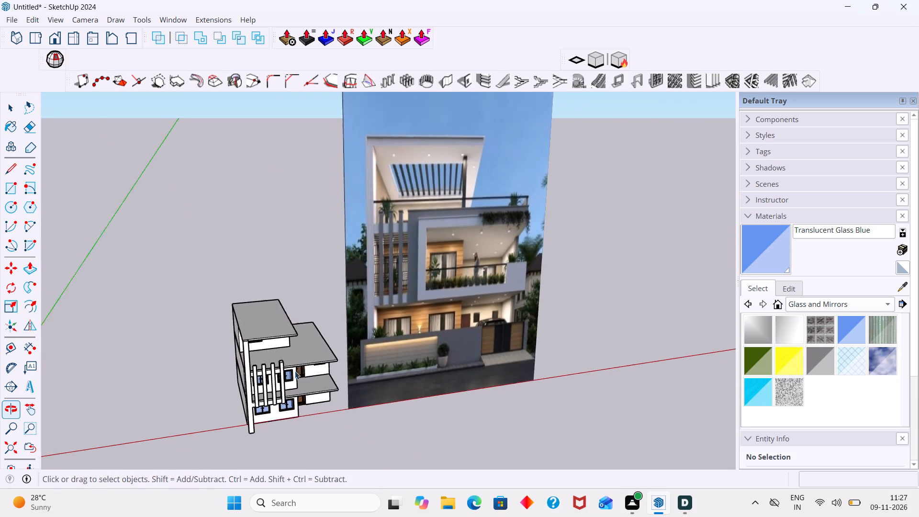
middle_click_drag(290, 367, 247, 365)
scroll(248, 365, "down", 1)
scroll(275, 362, "up", 2)
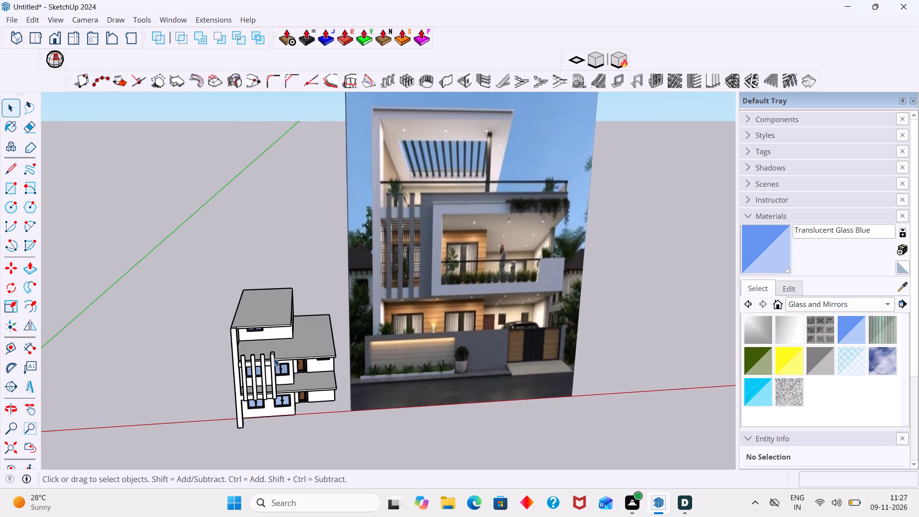
scroll(274, 358, "up", 2)
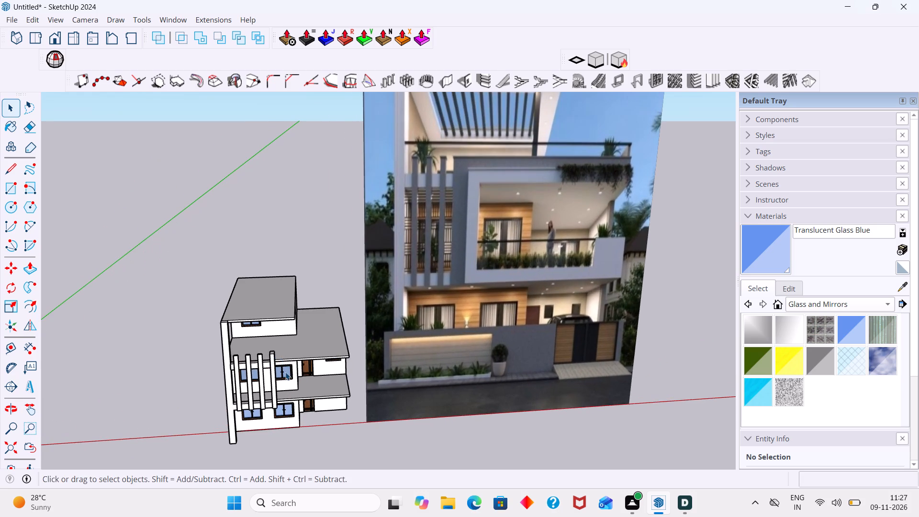
middle_click_drag(283, 371, 195, 370)
scroll(327, 343, "up", 6)
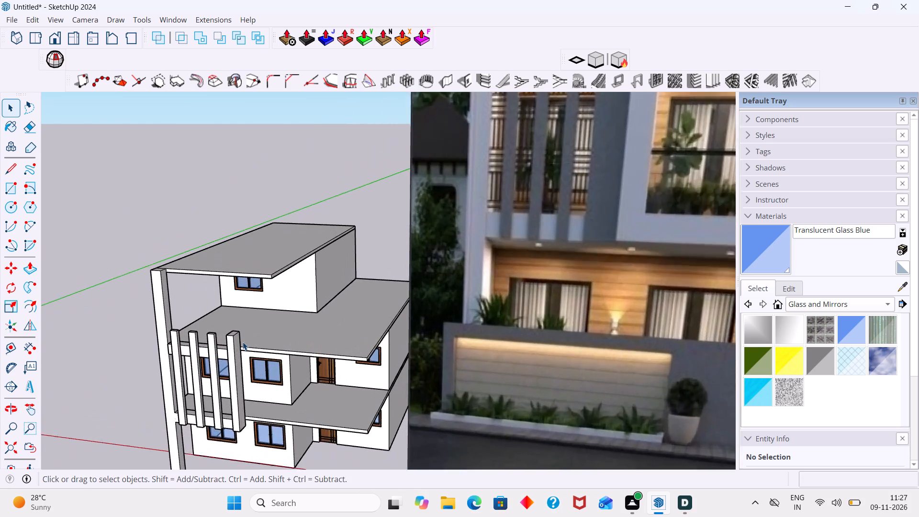
scroll(243, 342, "up", 2)
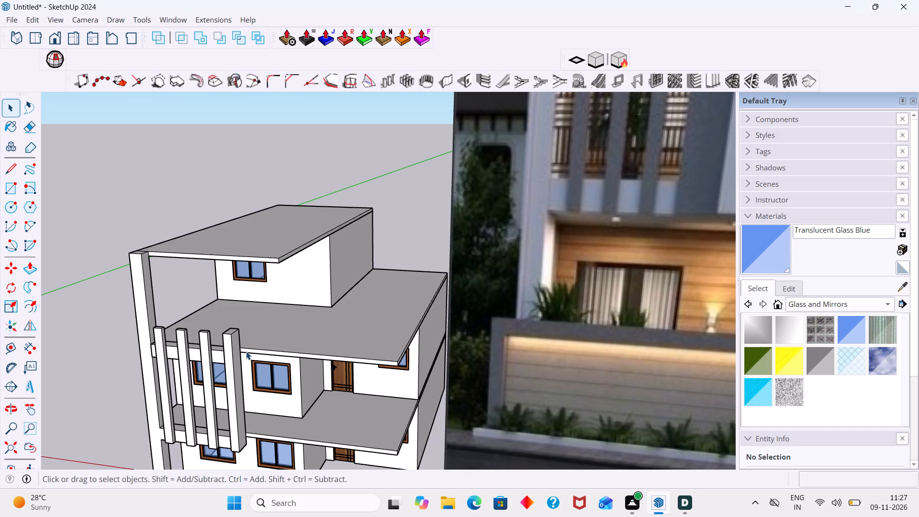
middle_click_drag(247, 348, 212, 358)
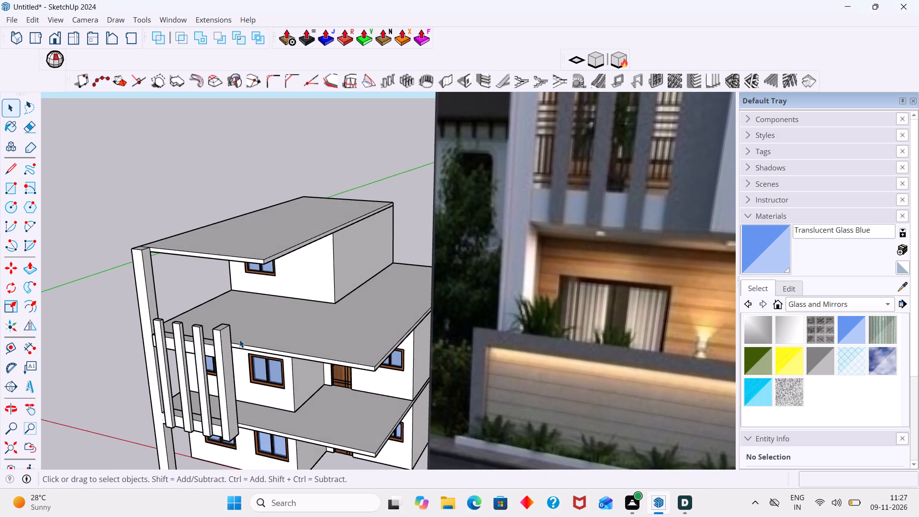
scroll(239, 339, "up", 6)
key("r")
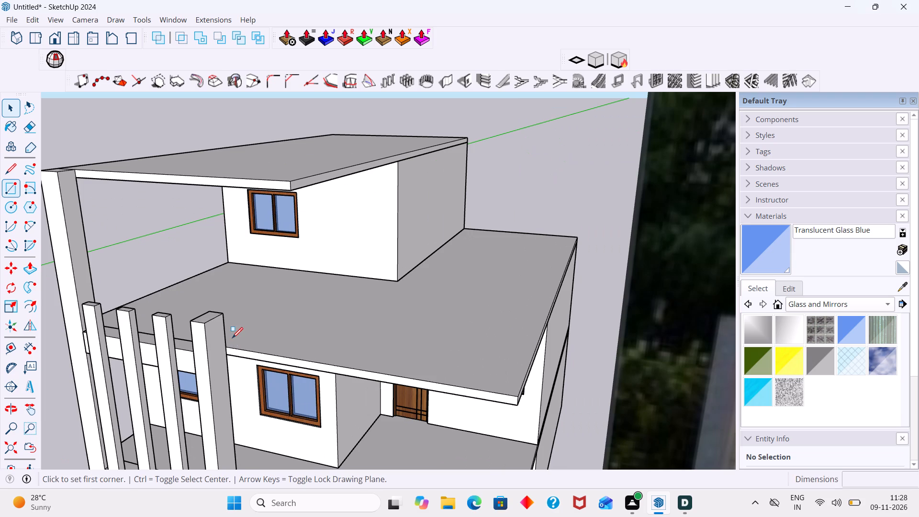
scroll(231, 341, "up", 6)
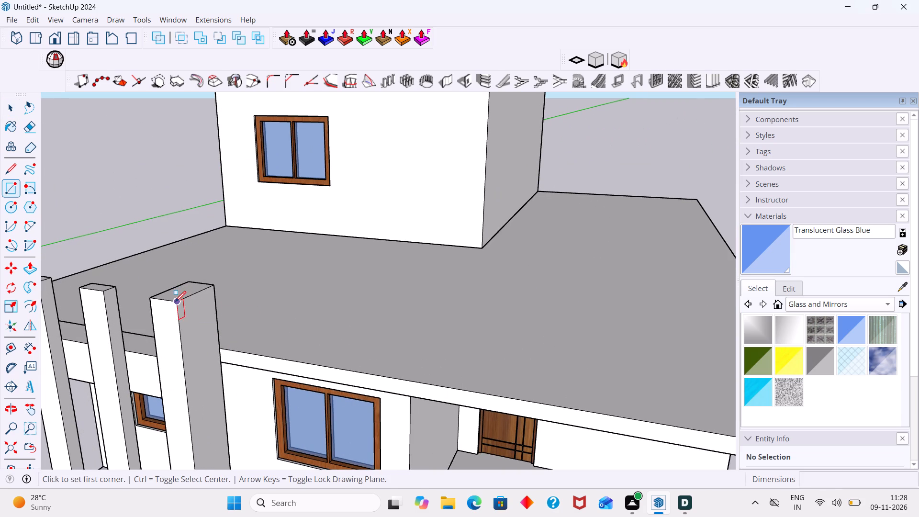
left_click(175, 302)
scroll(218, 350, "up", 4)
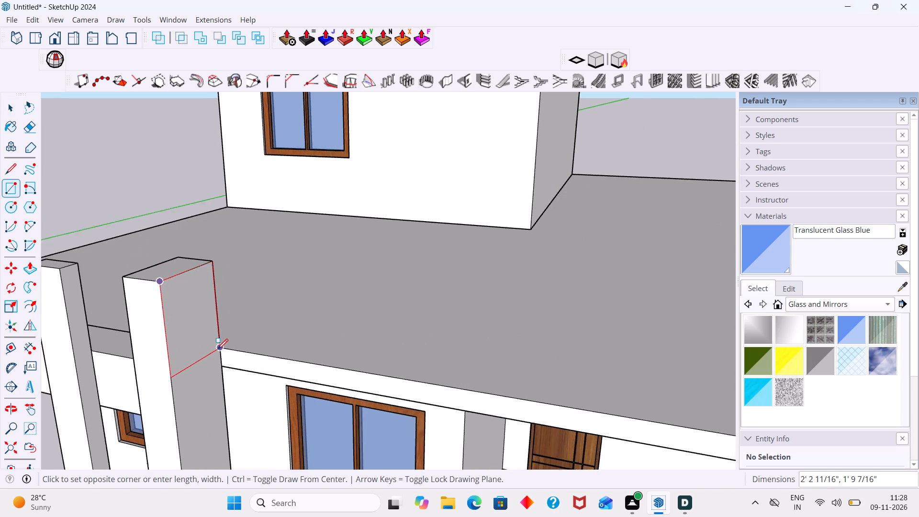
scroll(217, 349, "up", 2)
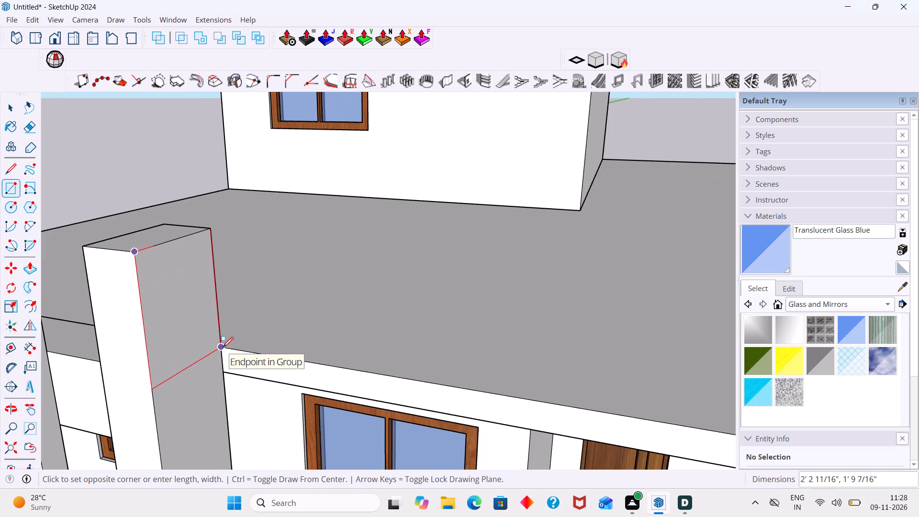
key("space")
Inside the vertical member's group, draw a 2' 2 11/16" by 1' 9 7/16" rectangle on its side face, from the top down to the slab's upper edge.
double_click(207, 344)
left_click(207, 344)
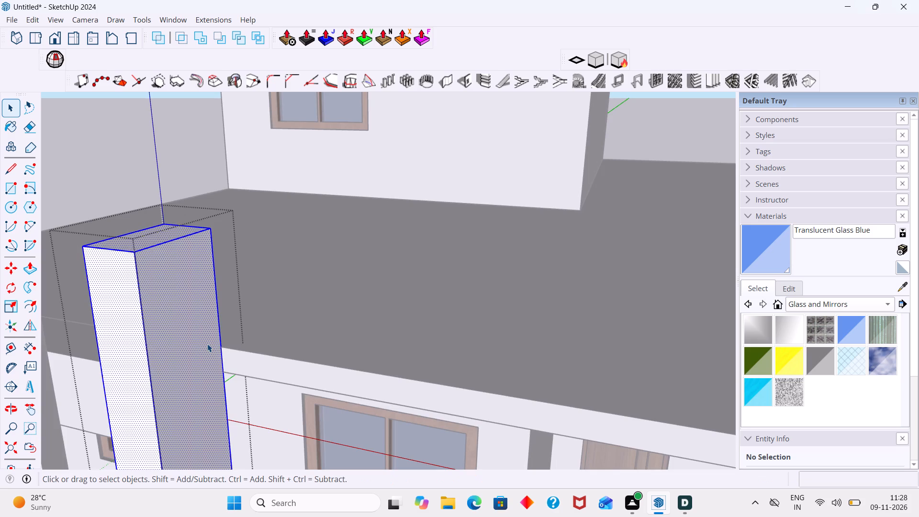
left_click(207, 344)
double_click(204, 345)
left_click(204, 345)
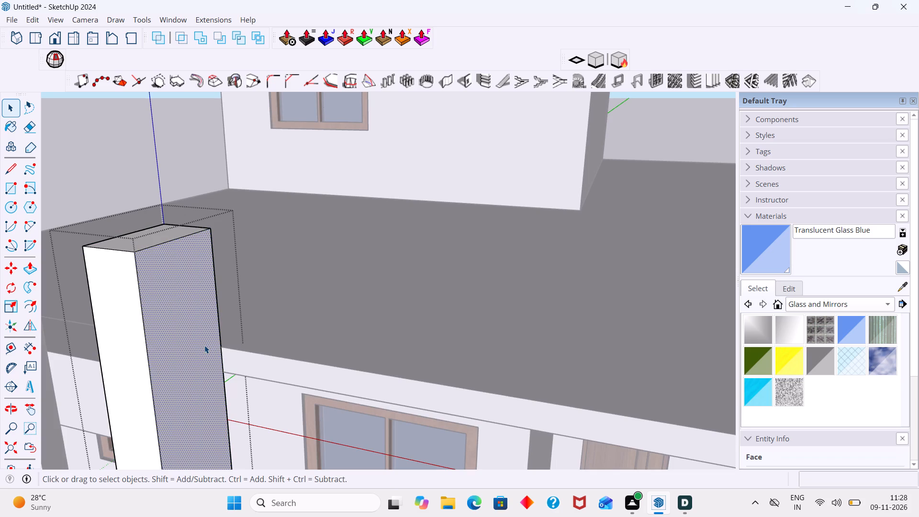
key("r")
left_click(133, 252)
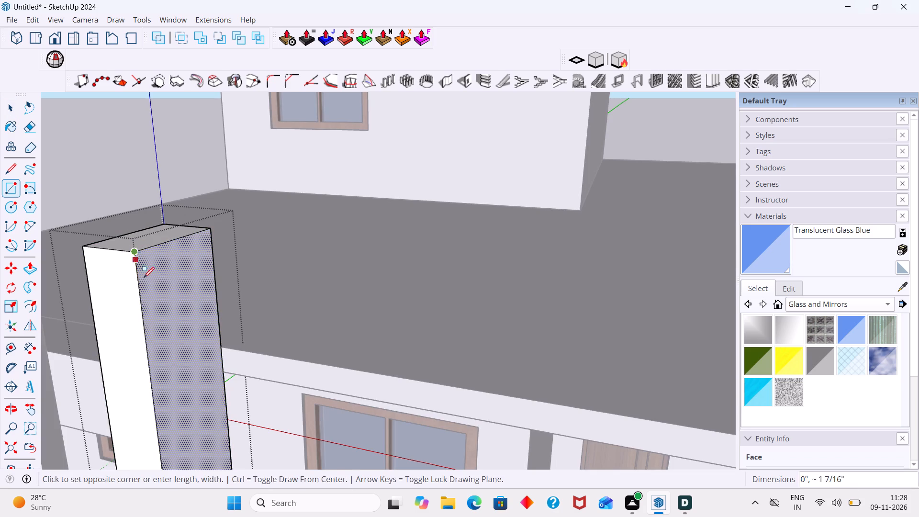
left_click(222, 348)
key("space")
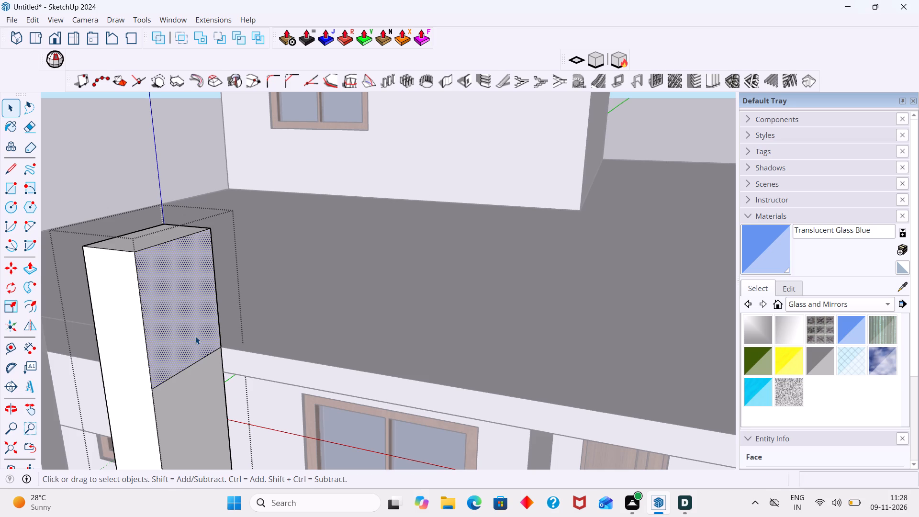
Pull the rectangle out about 18' 3/8" along the front of the upper slab as a horizontal top beam, and close the group.
key("p")
left_click(195, 336)
scroll(297, 359, "down", 19)
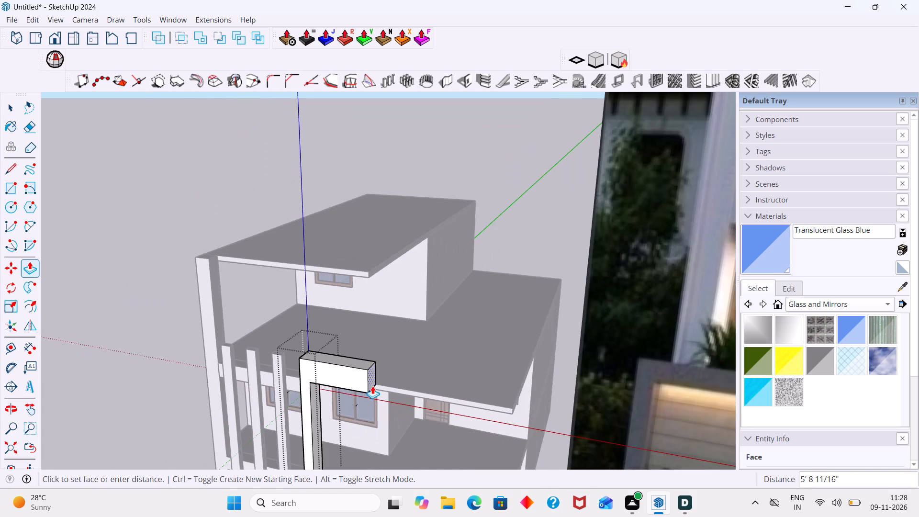
middle_click_drag(370, 379, 234, 329, "shift")
middle_click_drag(299, 338, 288, 215)
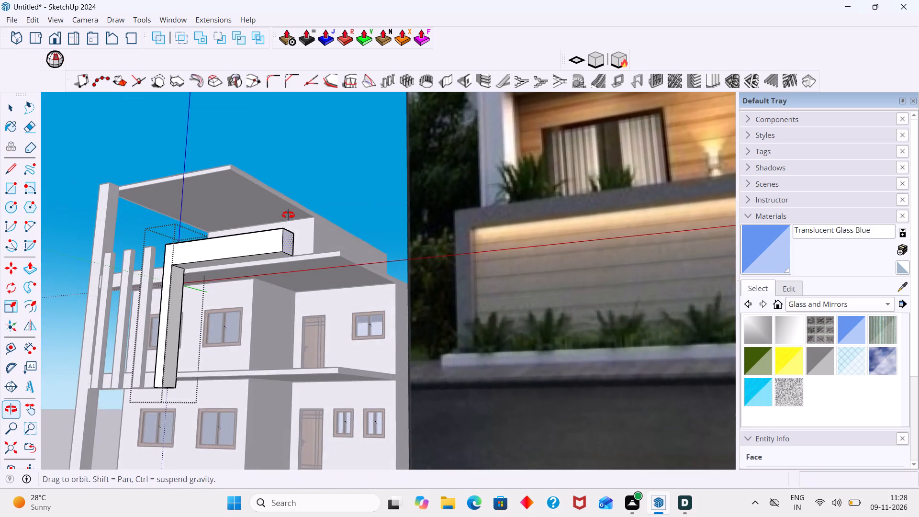
middle_click_drag(288, 215, 290, 216)
scroll(300, 230, "down", 11)
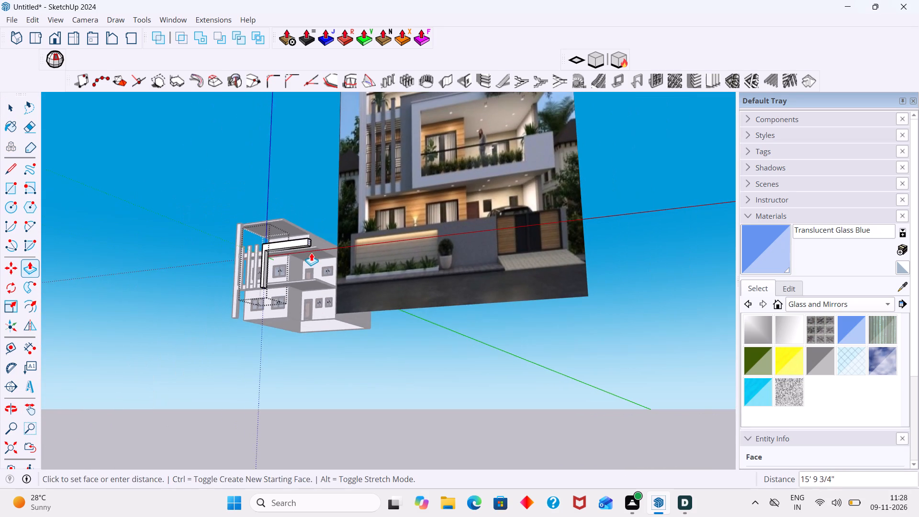
middle_click_drag(311, 253, 301, 321, "shift")
middle_click_drag(304, 327, 349, 369)
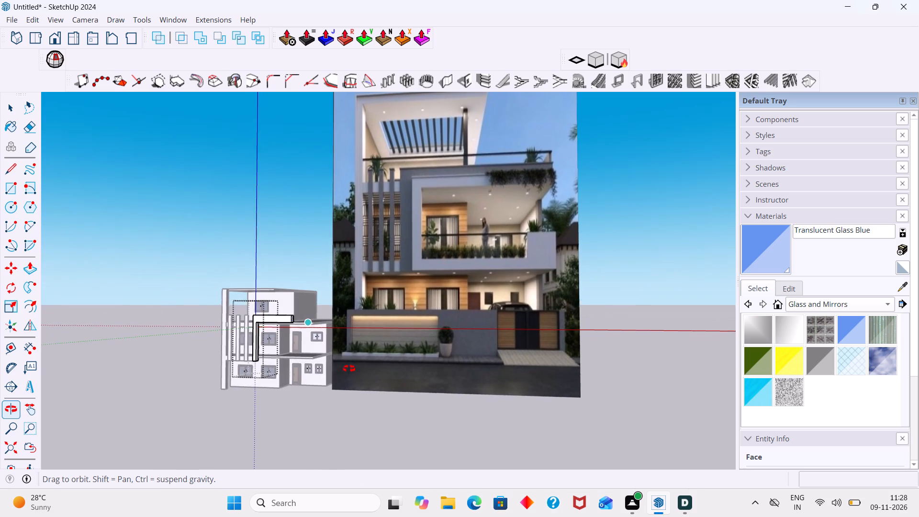
middle_click_drag(349, 369, 358, 367)
middle_click_drag(298, 331, 293, 369)
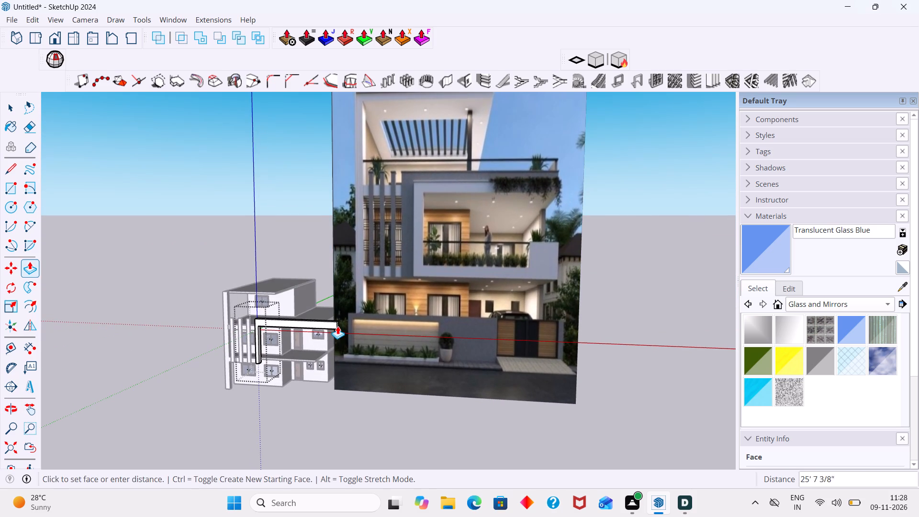
middle_click_drag(313, 333, 263, 362)
scroll(304, 339, "up", 17)
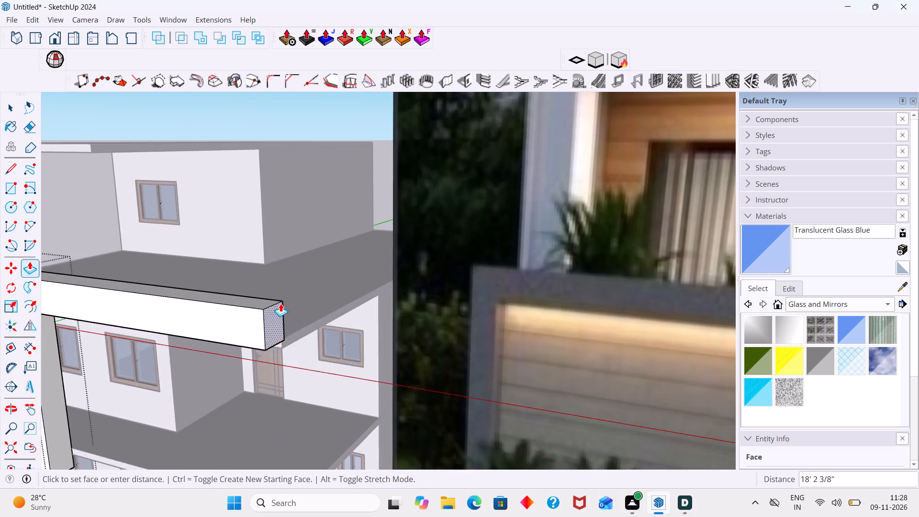
scroll(280, 303, "up", 3)
scroll(281, 361, "up", 3)
middle_click_drag(281, 359, 262, 353)
scroll(270, 360, "down", 7)
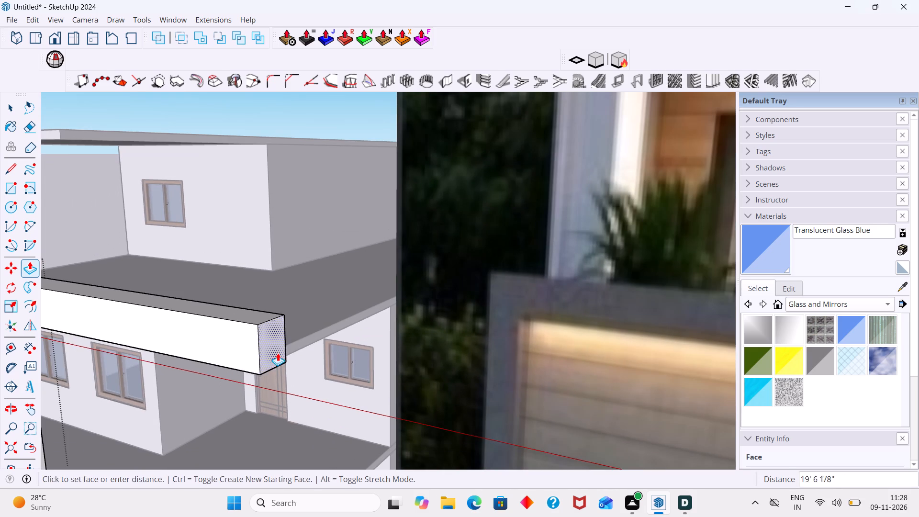
middle_click_drag(278, 353, 233, 298)
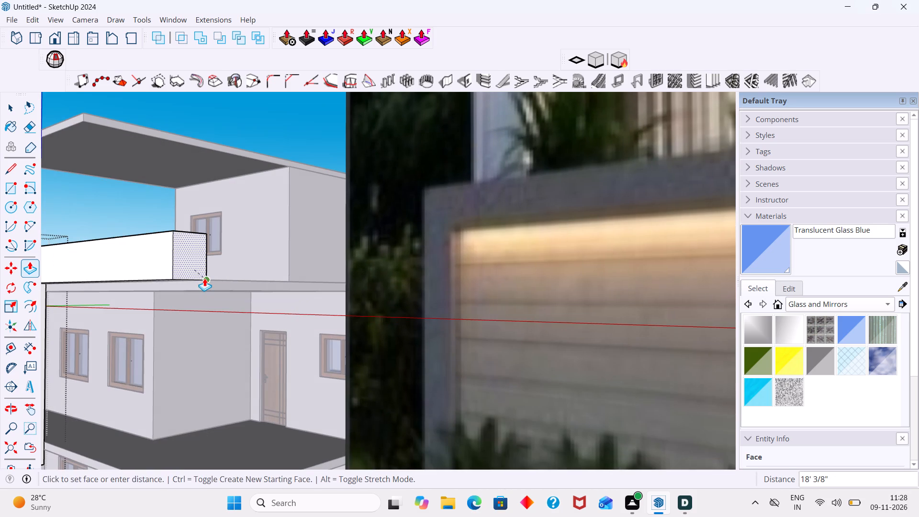
left_click(204, 278)
key("space")
scroll(227, 293, "down", 7)
left_click(228, 185)
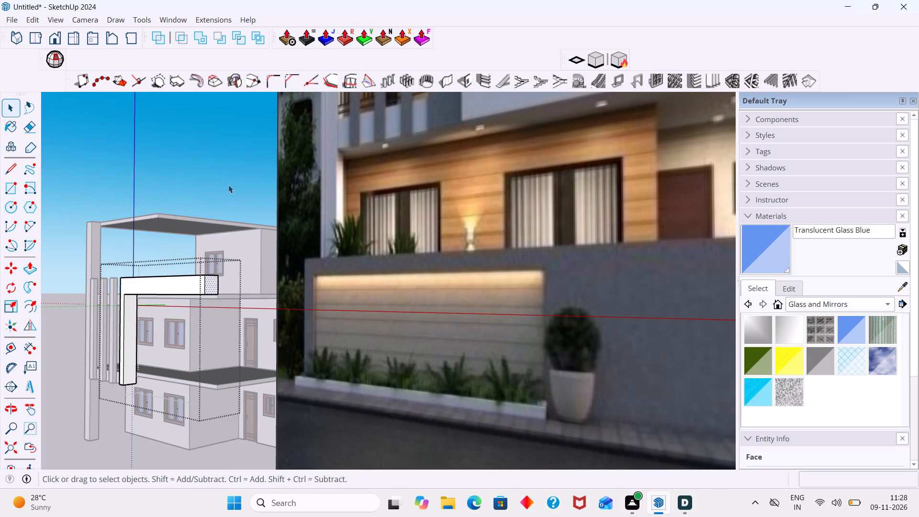
middle_click_drag(195, 292, 317, 246)
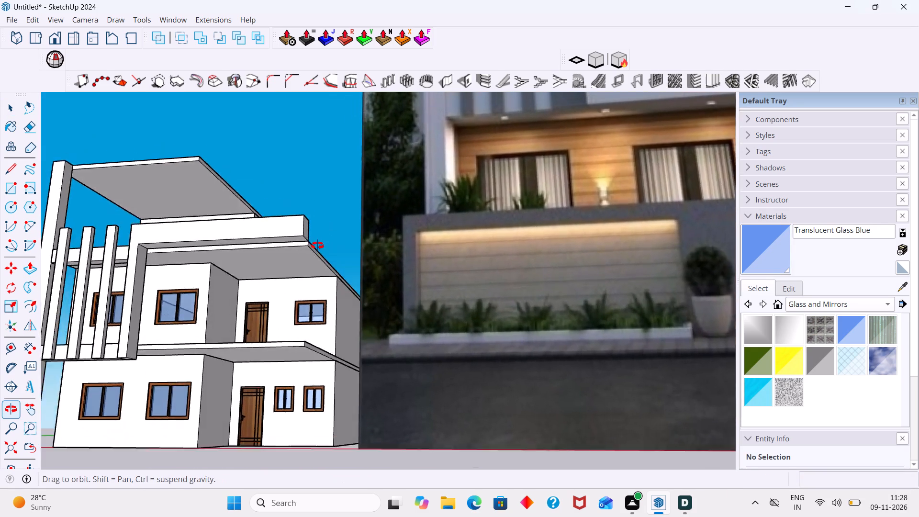
Compare the house's new horizontal top beam with the reference photo's grey frame around the first-floor balcony.
middle_click_drag(317, 246, 248, 392)
scroll(252, 378, "down", 11)
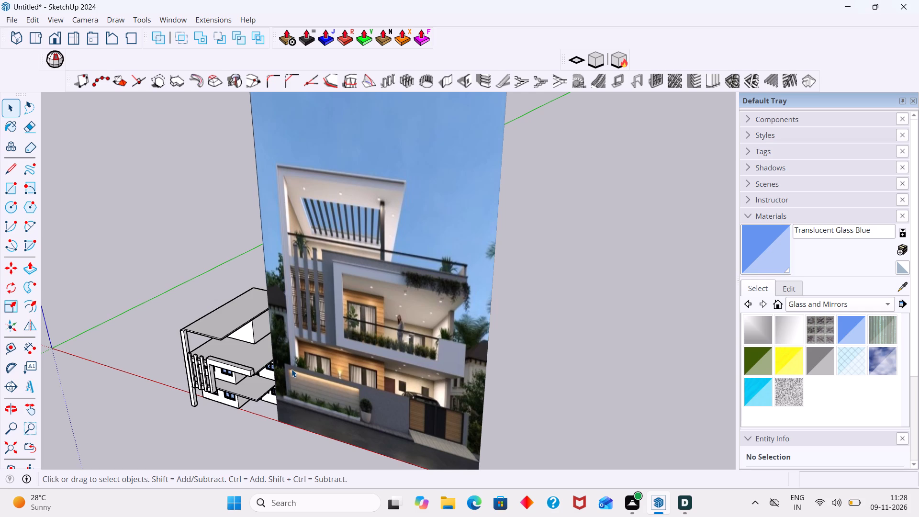
scroll(292, 339, "down", 3)
middle_click_drag(251, 360, 319, 333)
scroll(264, 364, "up", 5)
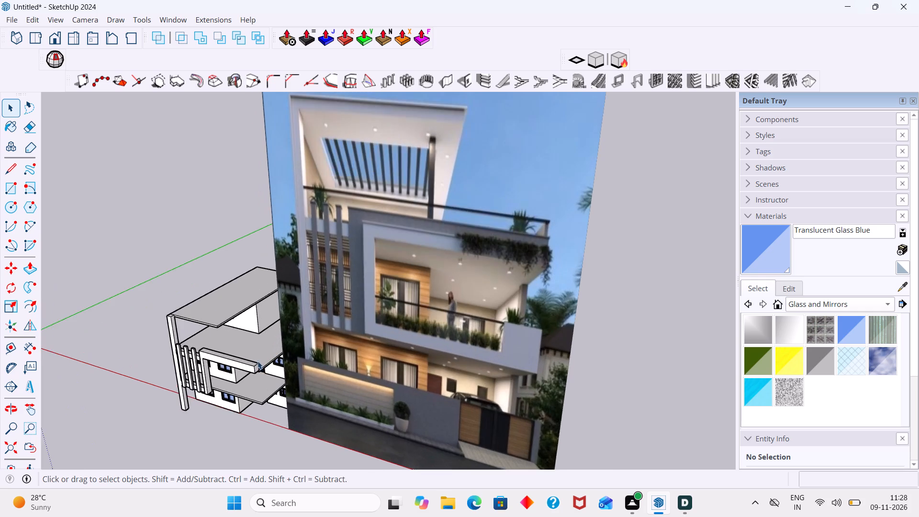
middle_click_drag(260, 365, 287, 353)
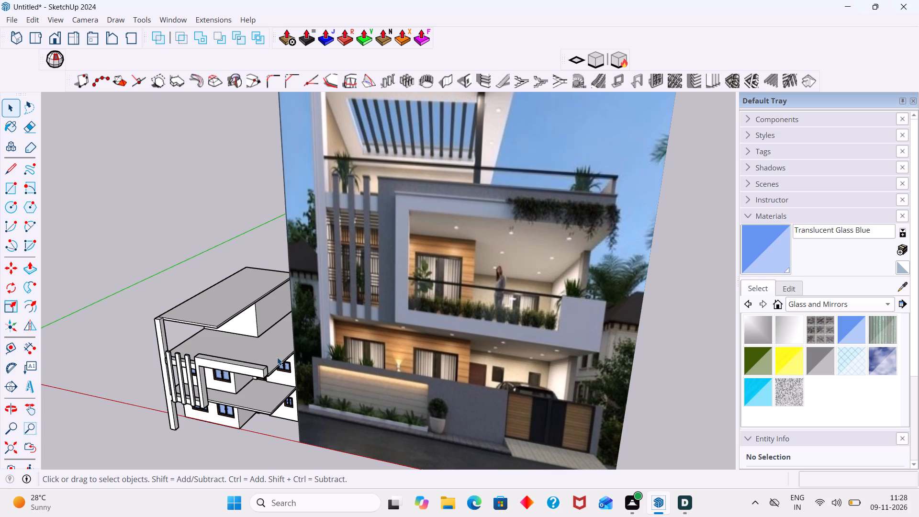
middle_click_drag(229, 377, 226, 367)
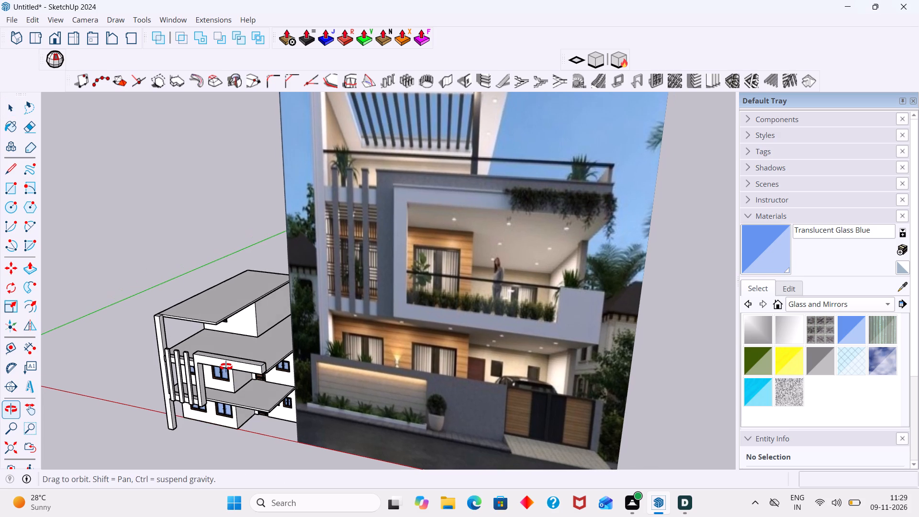
middle_click_drag(226, 367, 266, 308)
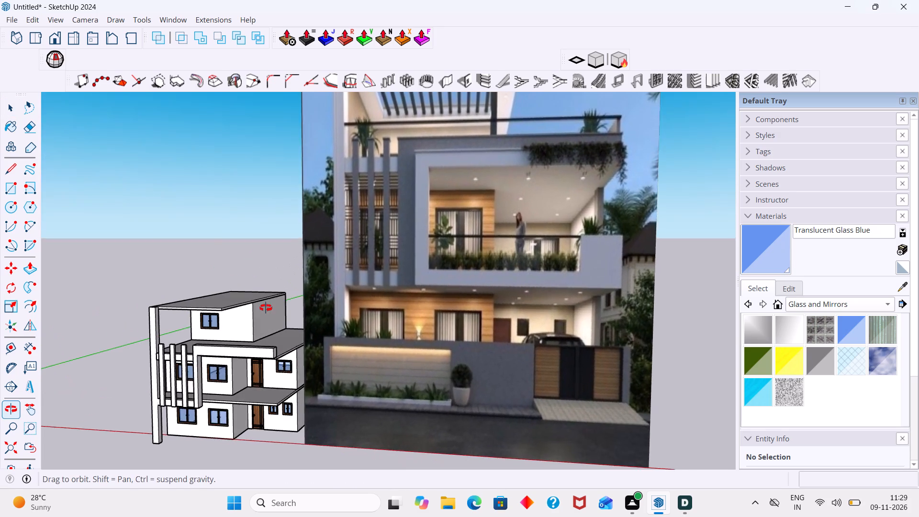
middle_click_drag(266, 308, 264, 311)
Inside the balcony frame's group, push/pull the top beam's underside level with the upper slab's top corner, and close the group.
middle_click_drag(222, 362, 242, 257)
scroll(238, 276, "up", 1)
middle_click_drag(183, 354, 197, 311)
scroll(197, 313, "up", 5)
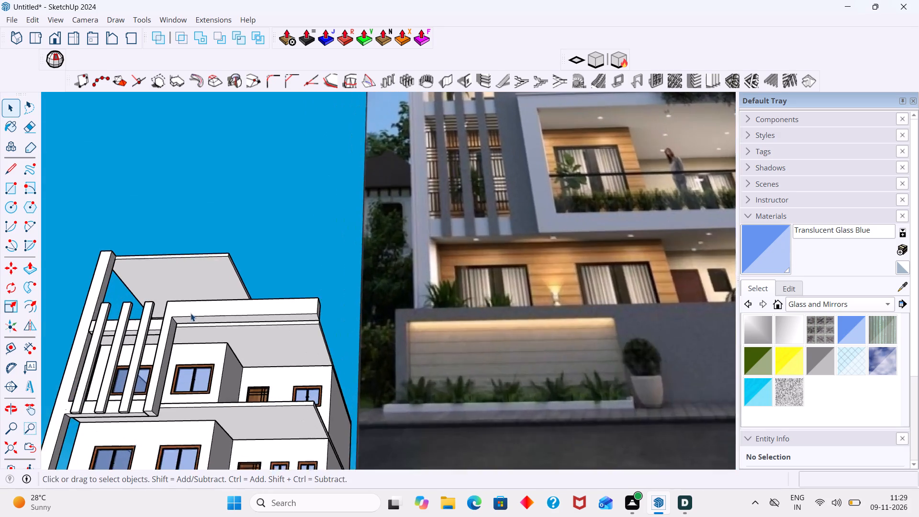
scroll(191, 313, "up", 18)
scroll(176, 330, "down", 2)
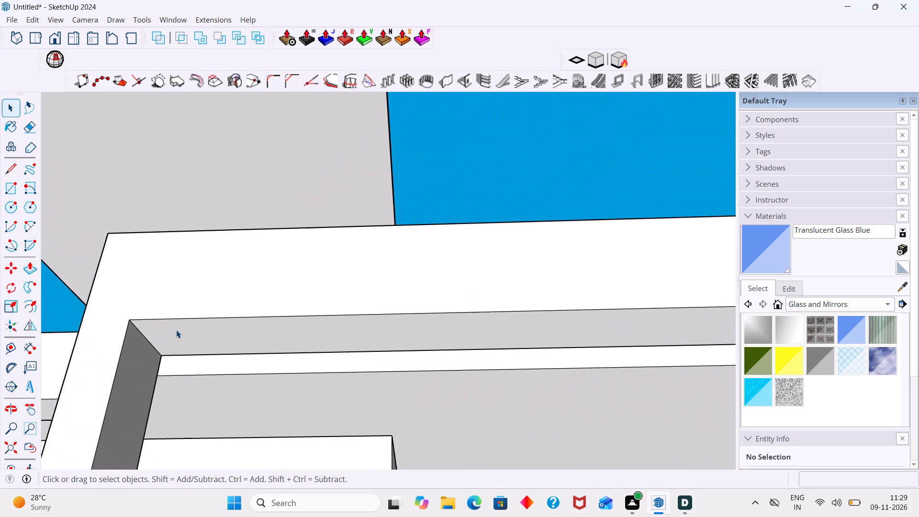
scroll(181, 335, "up", 1)
middle_click_drag(181, 332, 188, 300)
scroll(188, 320, "up", 3)
left_click(181, 337)
scroll(183, 342, "up", 2)
double_click(183, 340)
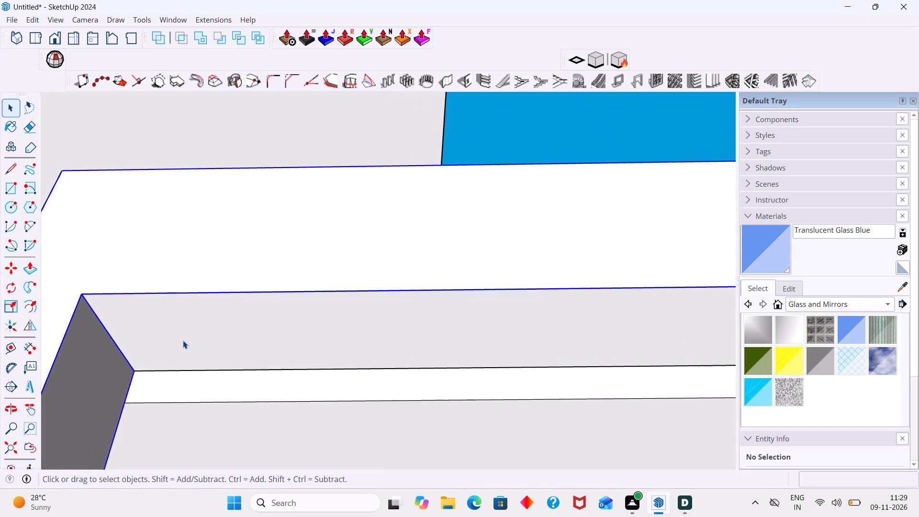
left_click(186, 341)
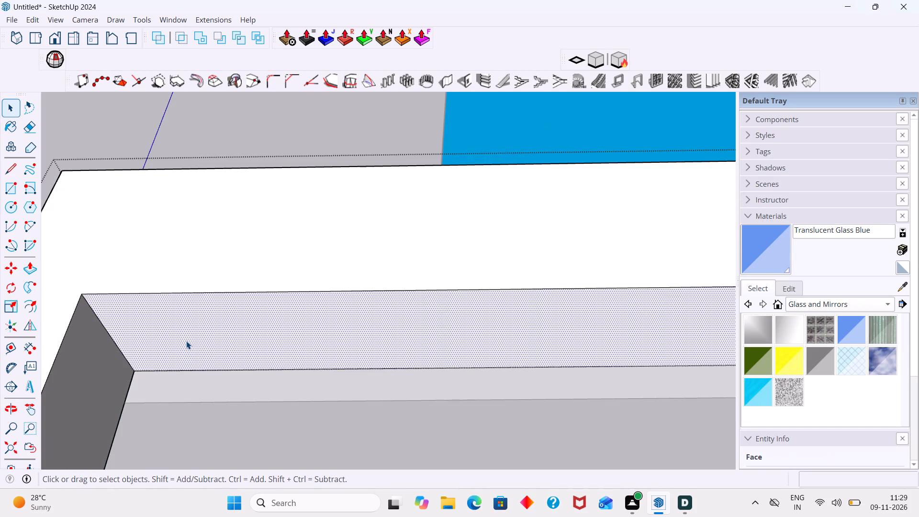
key("p")
left_click(186, 341)
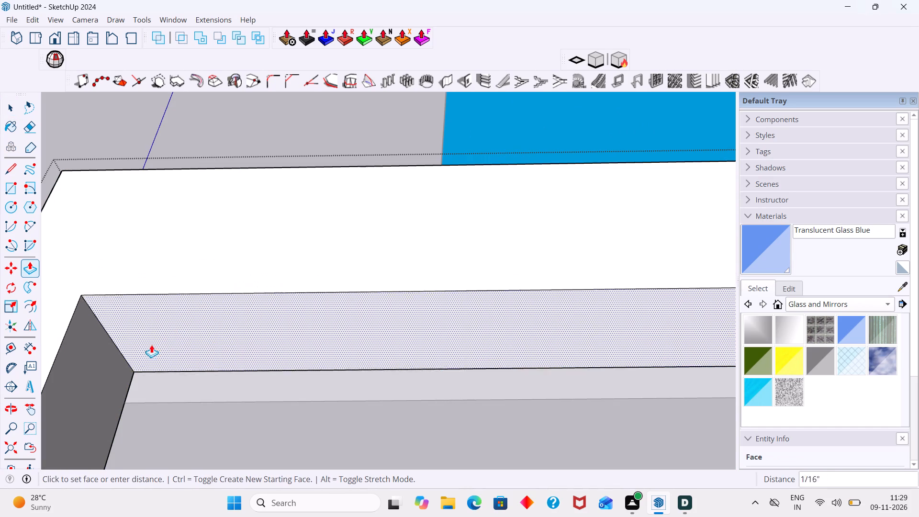
middle_click_drag(168, 323, 405, 301)
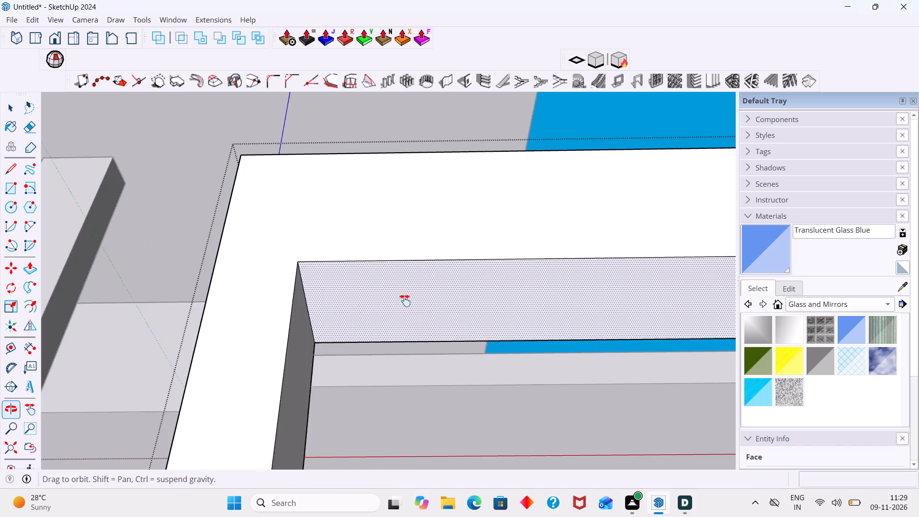
middle_click_drag(405, 301, 421, 298)
middle_click_drag(273, 295, 258, 396)
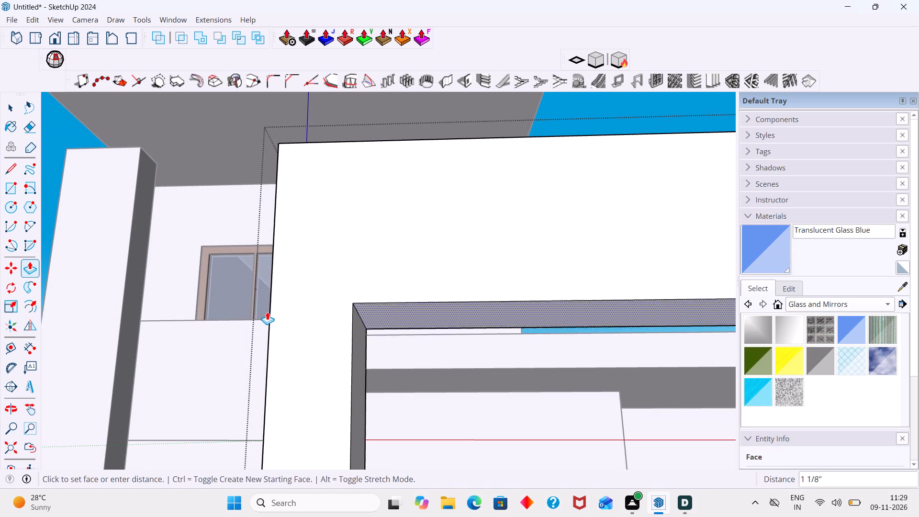
middle_click_drag(271, 316, 469, 355)
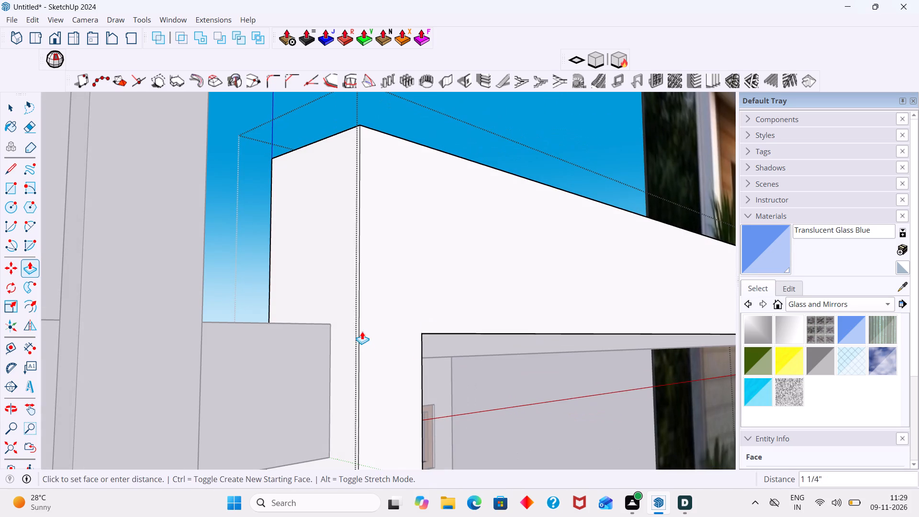
left_click(329, 322)
key("space")
scroll(336, 330, "down", 6)
middle_click_drag(340, 329, 270, 328)
left_click(494, 161)
Examine the beam's joint with the vertical member and the slab behind it, and compare the frame with the reference photo.
middle_click_drag(491, 182, 316, 192)
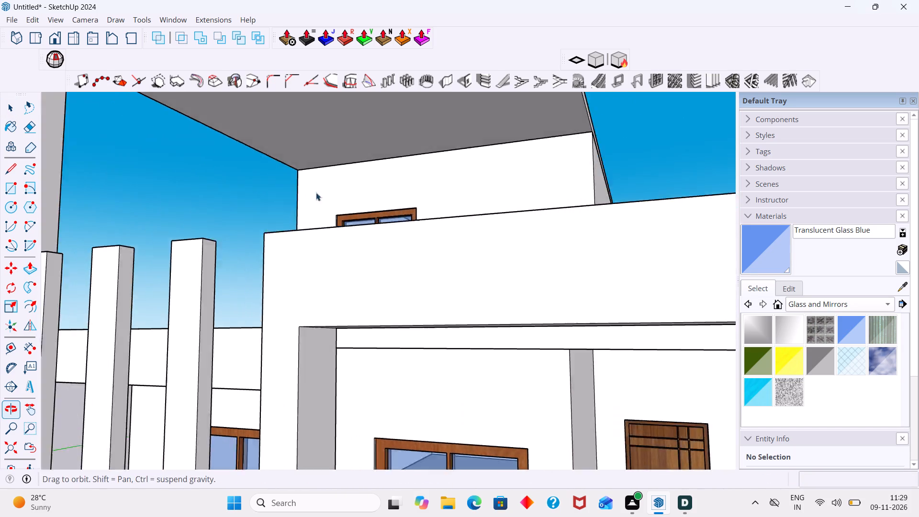
middle_click_drag(316, 192, 278, 180)
scroll(403, 194, "down", 7)
middle_click_drag(391, 269, 391, 169)
scroll(398, 195, "up", 6)
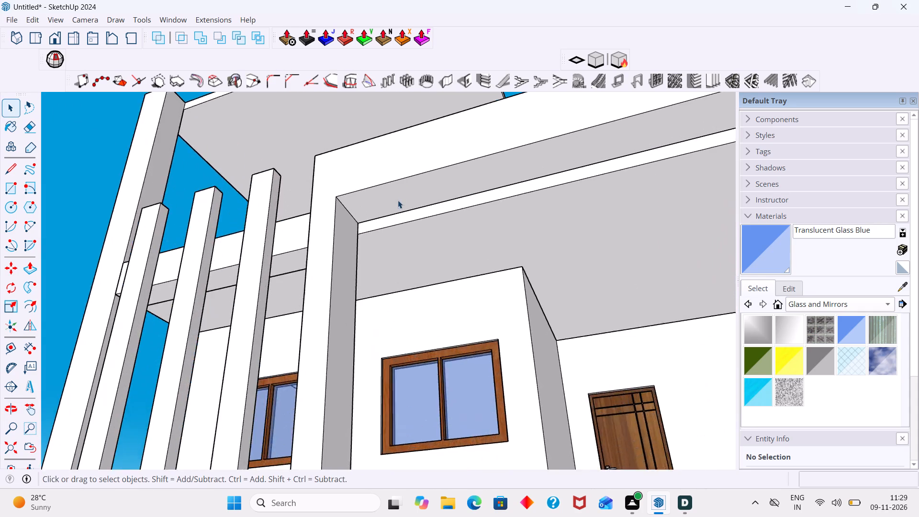
scroll(398, 200, "up", 8)
middle_click_drag(377, 225, 518, 281)
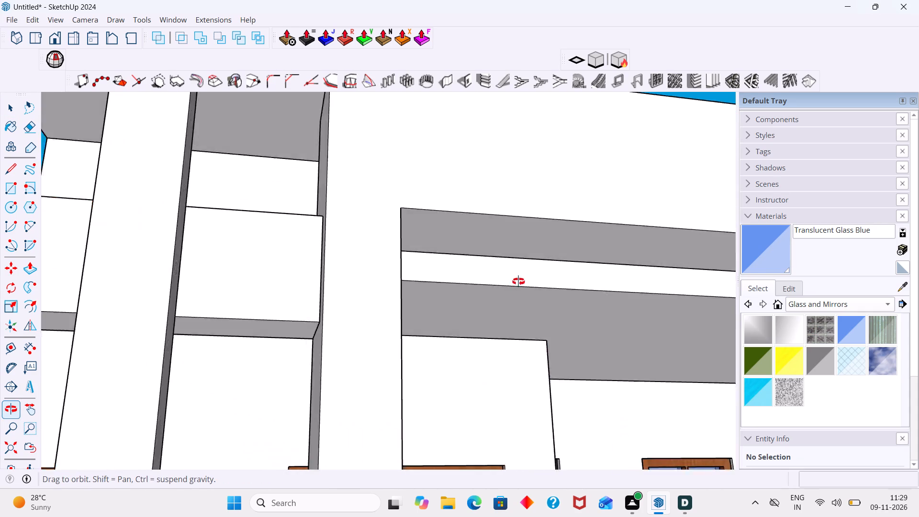
middle_click_drag(518, 281, 368, 268)
scroll(400, 314, "up", 1)
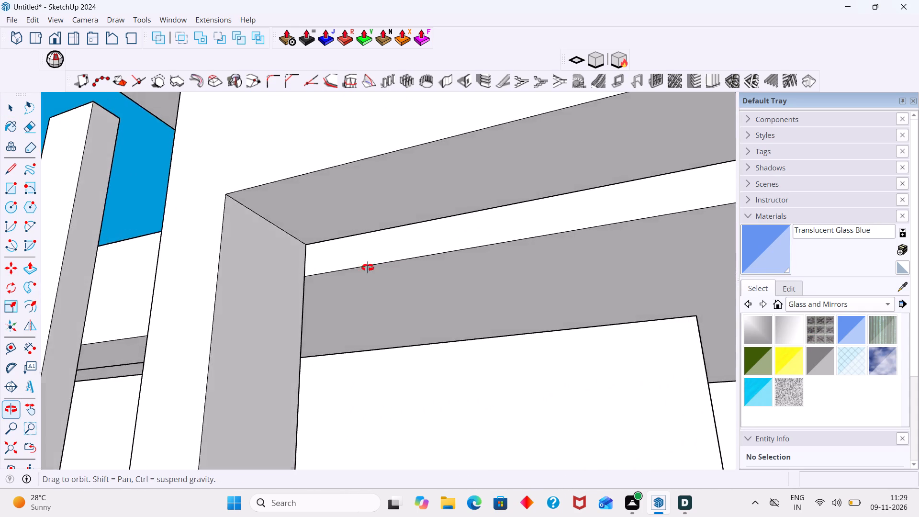
middle_click_drag(368, 268, 424, 281)
scroll(431, 282, "down", 10)
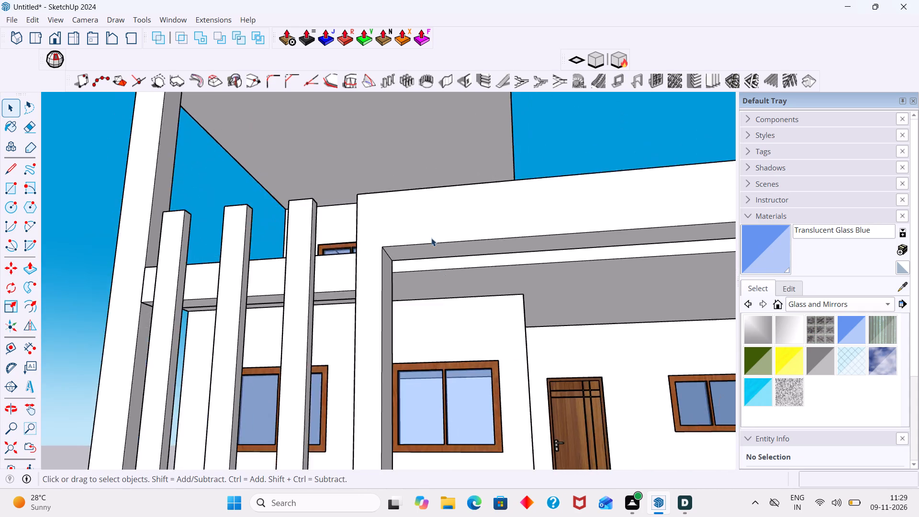
scroll(431, 238, "down", 13)
middle_click_drag(597, 278, 574, 327)
scroll(574, 327, "down", 3)
middle_click_drag(594, 322, 575, 314, "shift")
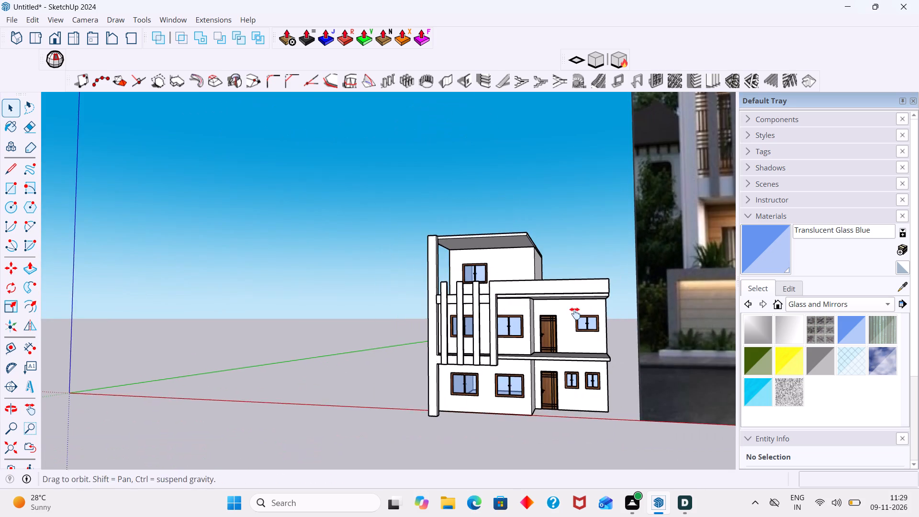
middle_click_drag(575, 314, 456, 309, "shift")
middle_click_drag(466, 302, 468, 375)
scroll(433, 304, "up", 8)
scroll(462, 291, "down", 4)
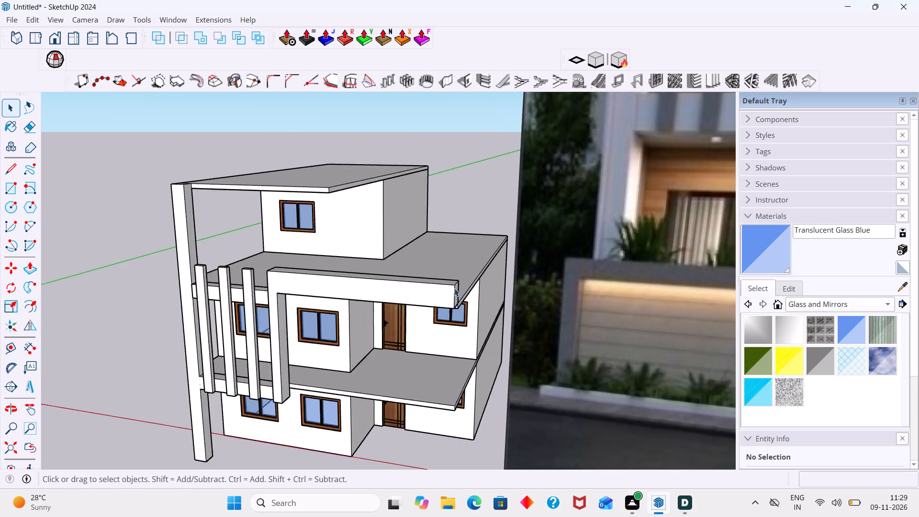
scroll(454, 288, "down", 5)
middle_click_drag(442, 325, 403, 383)
scroll(412, 360, "down", 12)
scroll(526, 277, "up", 5)
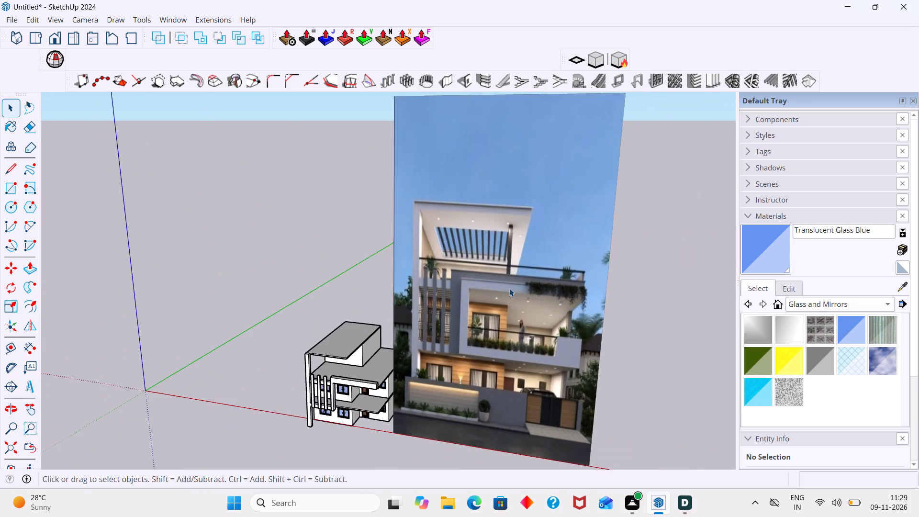
scroll(509, 288, "up", 6)
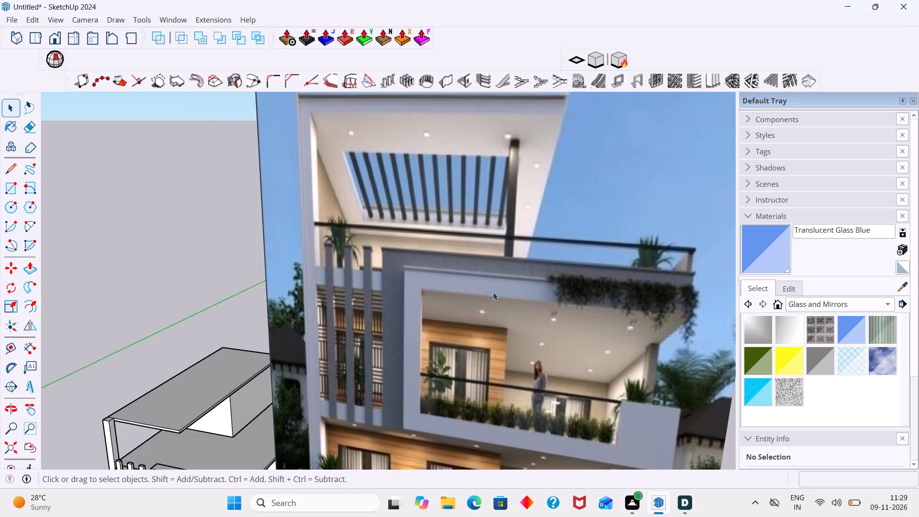
middle_click_drag(392, 323, 426, 303)
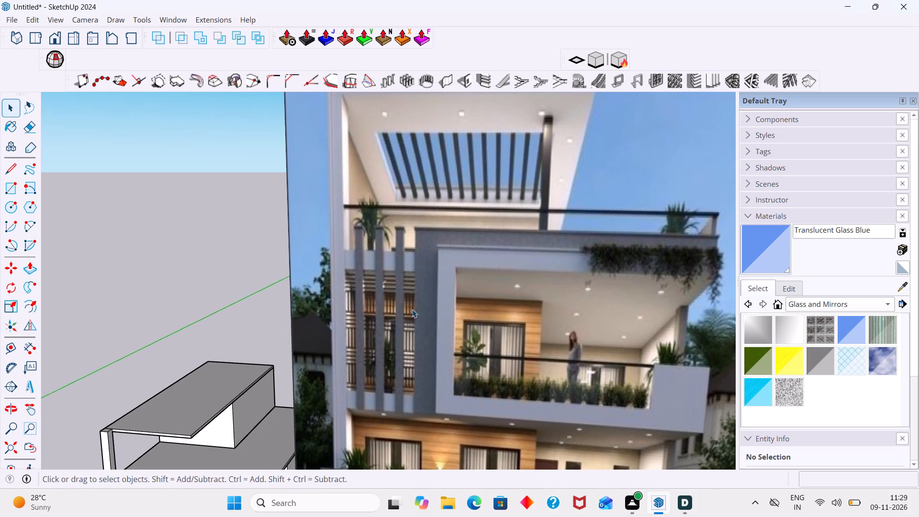
middle_click_drag(412, 310, 481, 245, "shift")
middle_click_drag(392, 340, 393, 282)
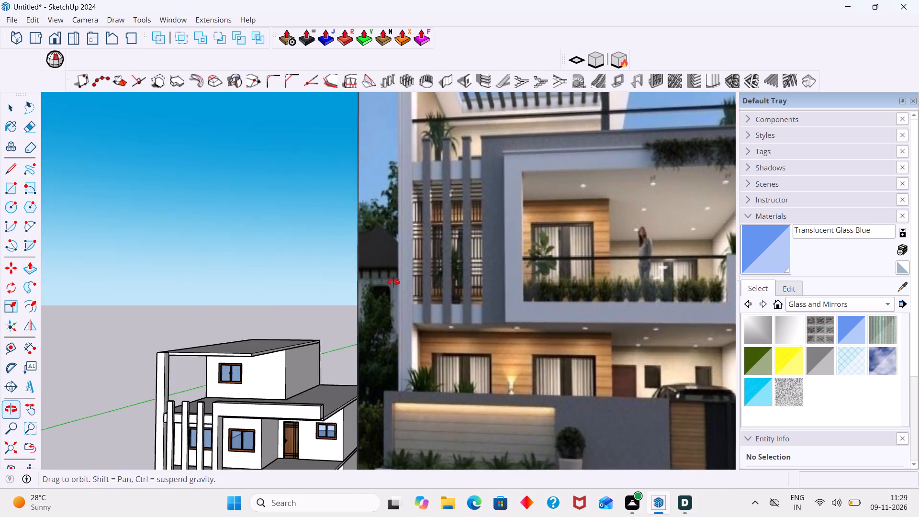
middle_click_drag(393, 282, 396, 280)
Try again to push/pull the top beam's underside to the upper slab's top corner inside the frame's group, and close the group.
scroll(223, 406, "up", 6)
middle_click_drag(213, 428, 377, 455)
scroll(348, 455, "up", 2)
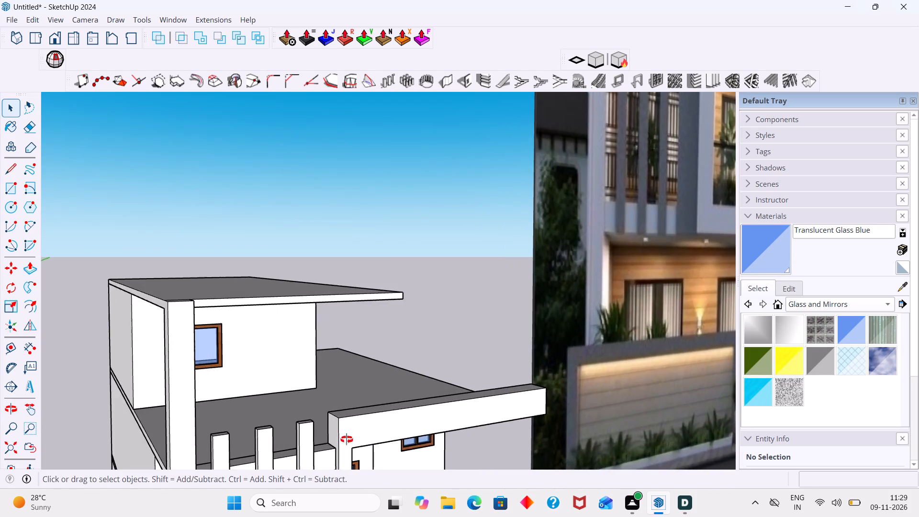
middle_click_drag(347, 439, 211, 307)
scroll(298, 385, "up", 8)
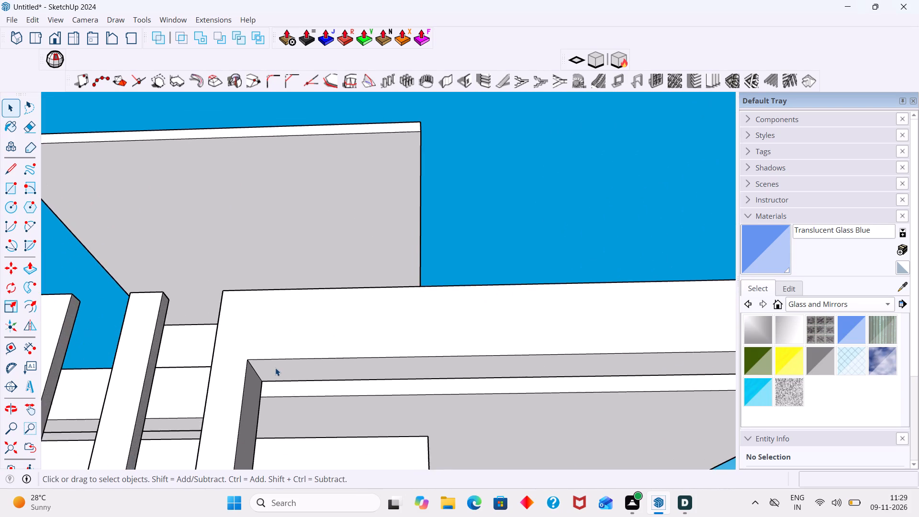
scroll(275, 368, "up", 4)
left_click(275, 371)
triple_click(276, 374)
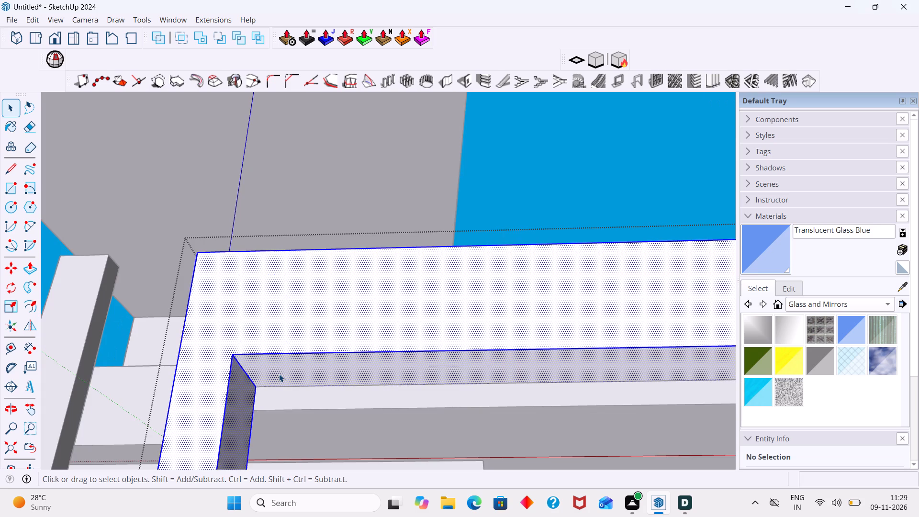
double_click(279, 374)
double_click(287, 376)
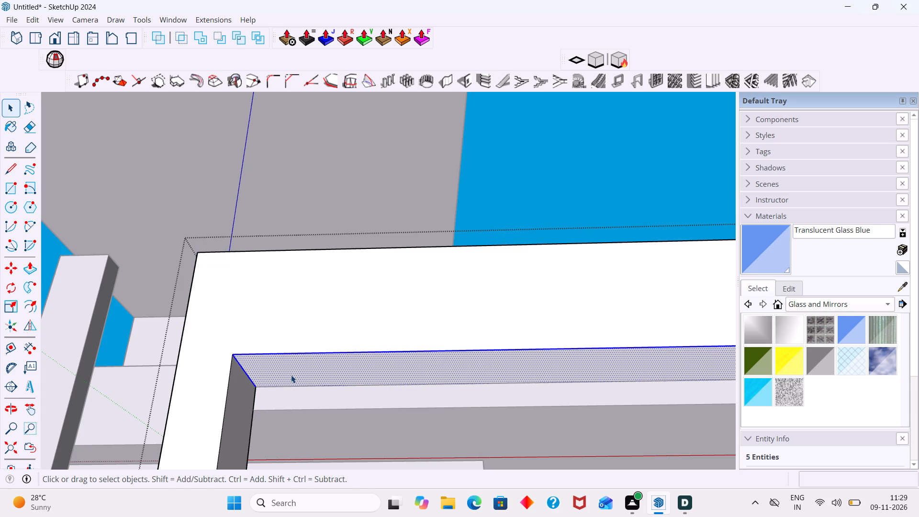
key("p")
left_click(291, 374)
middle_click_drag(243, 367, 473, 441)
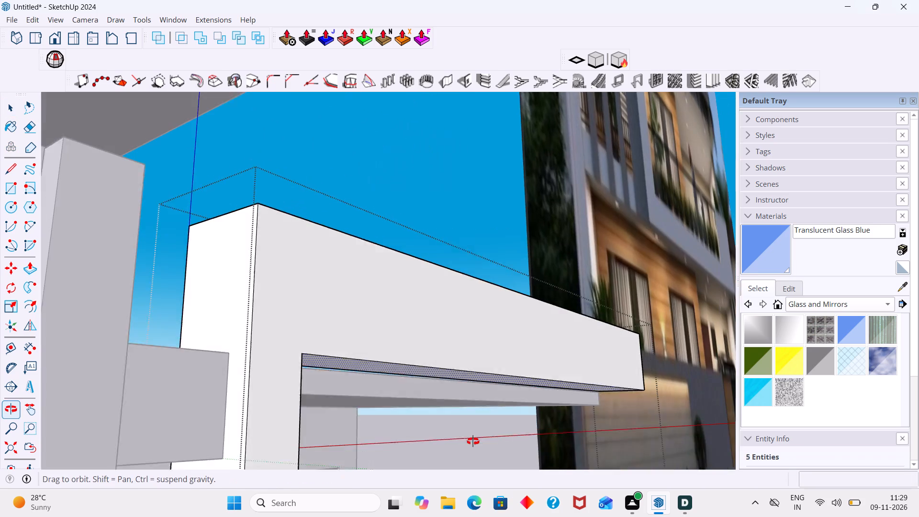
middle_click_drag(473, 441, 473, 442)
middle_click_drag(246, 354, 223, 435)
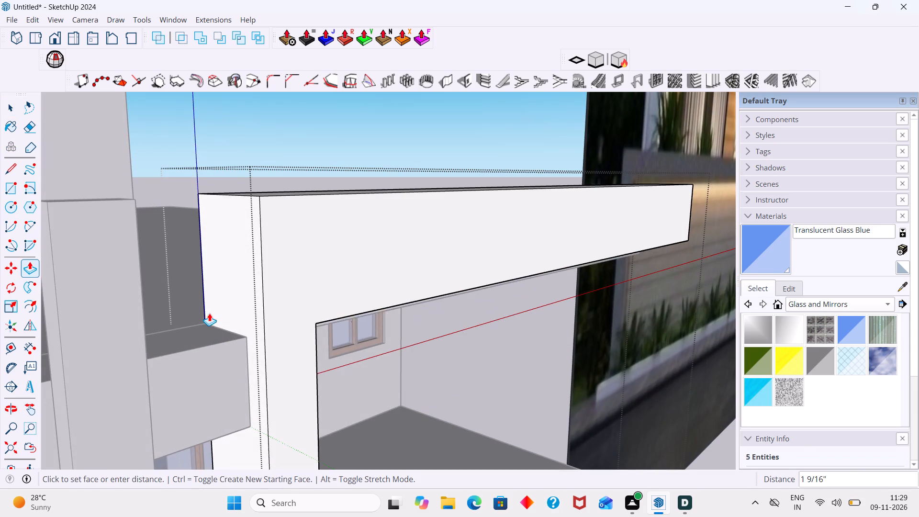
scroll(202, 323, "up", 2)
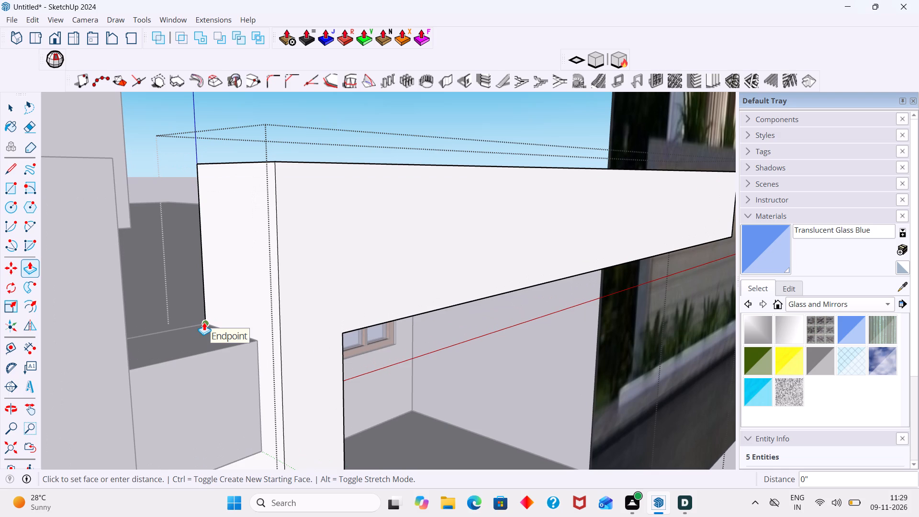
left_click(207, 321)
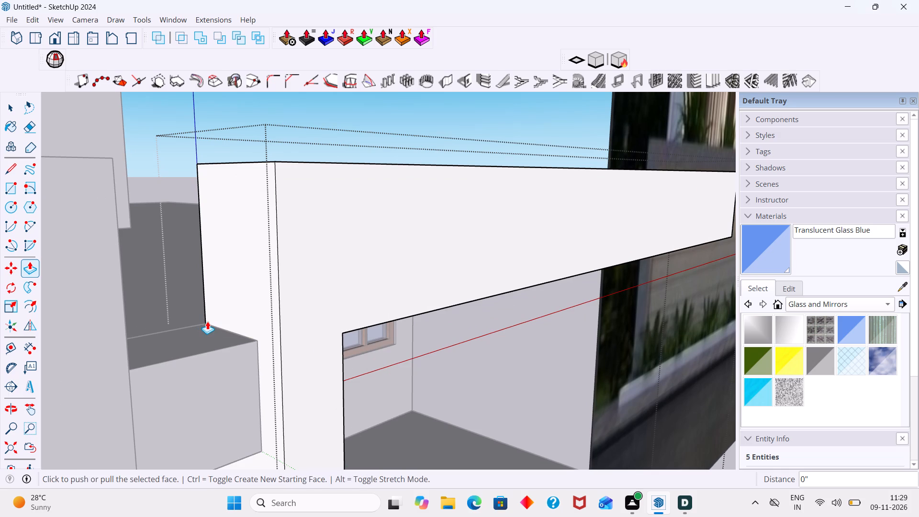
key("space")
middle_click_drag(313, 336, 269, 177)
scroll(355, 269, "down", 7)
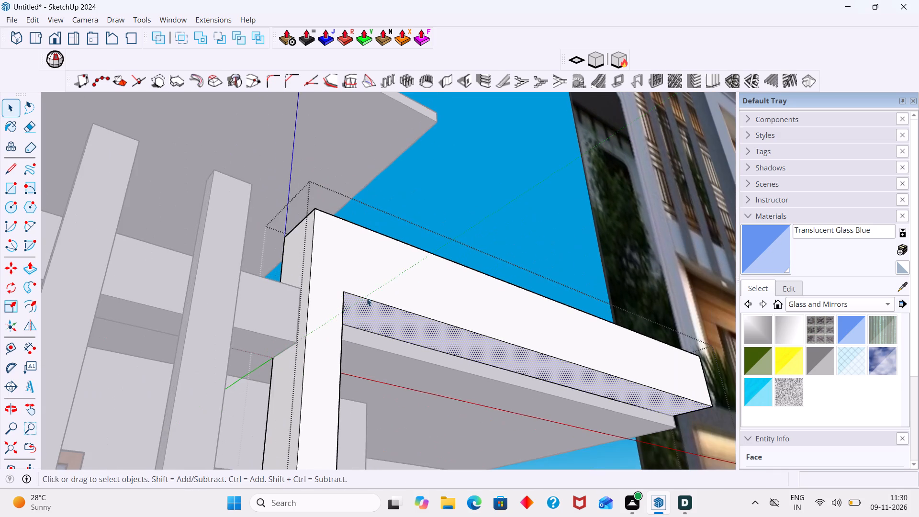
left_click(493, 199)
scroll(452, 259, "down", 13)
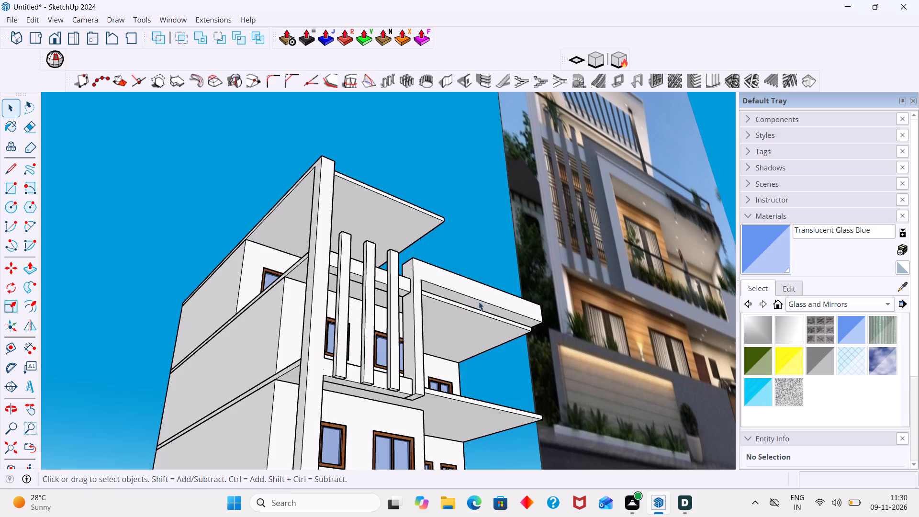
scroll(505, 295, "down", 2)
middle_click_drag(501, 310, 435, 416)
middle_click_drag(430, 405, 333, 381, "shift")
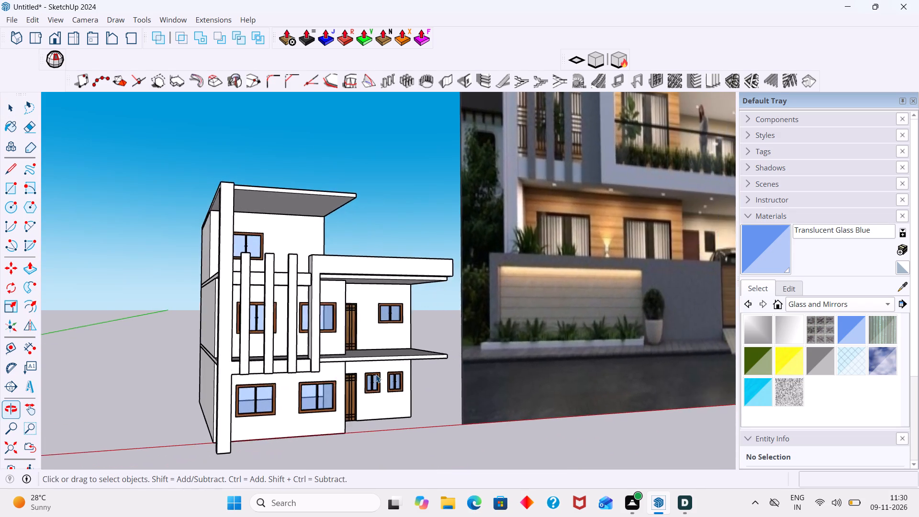
Compare the house's balcony frame with the grey frame around the first-floor balcony in the reference photo.
scroll(380, 364, "down", 11)
scroll(597, 196, "up", 12)
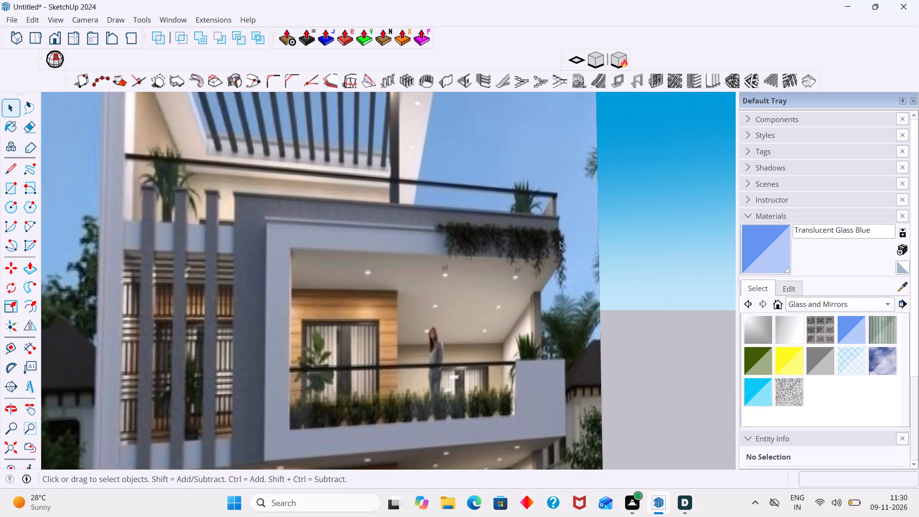
scroll(560, 241, "down", 6)
middle_click_drag(470, 319, 466, 278)
scroll(431, 223, "up", 2)
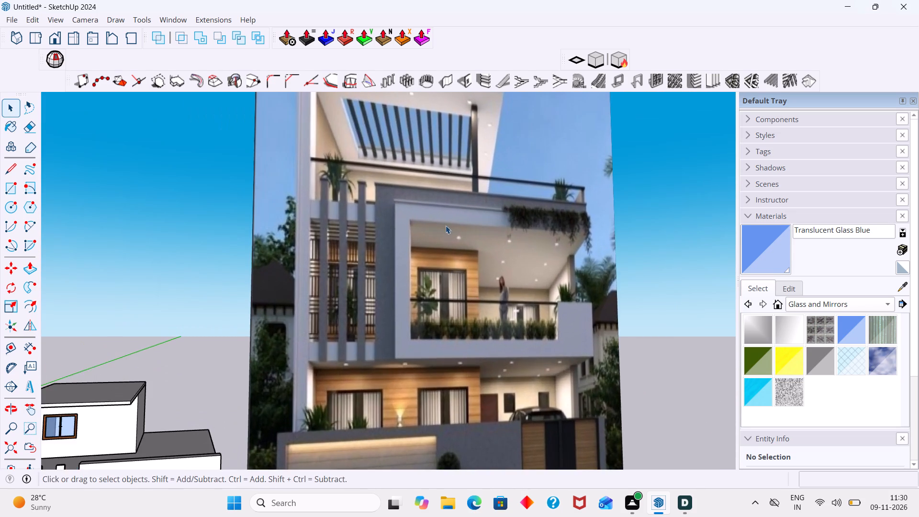
middle_click_drag(450, 226, 442, 293)
middle_click_drag(317, 337, 350, 266)
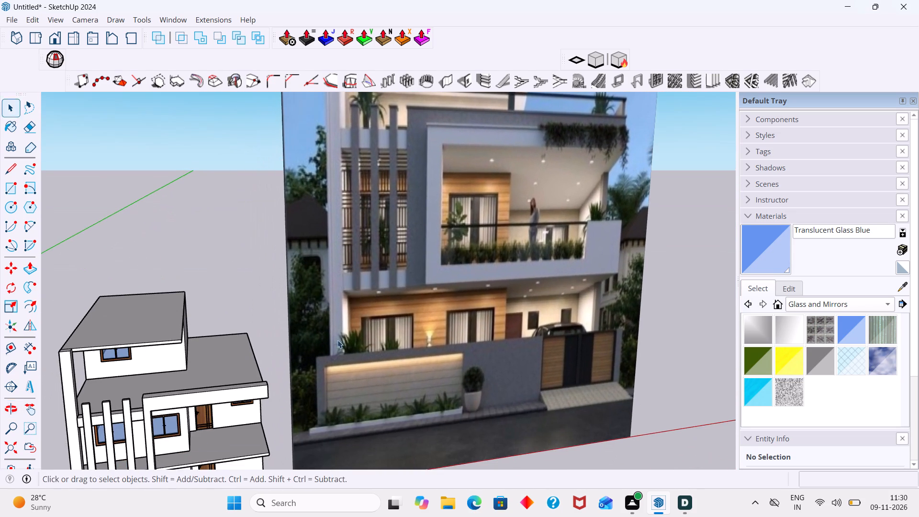
middle_click_drag(327, 346, 379, 243)
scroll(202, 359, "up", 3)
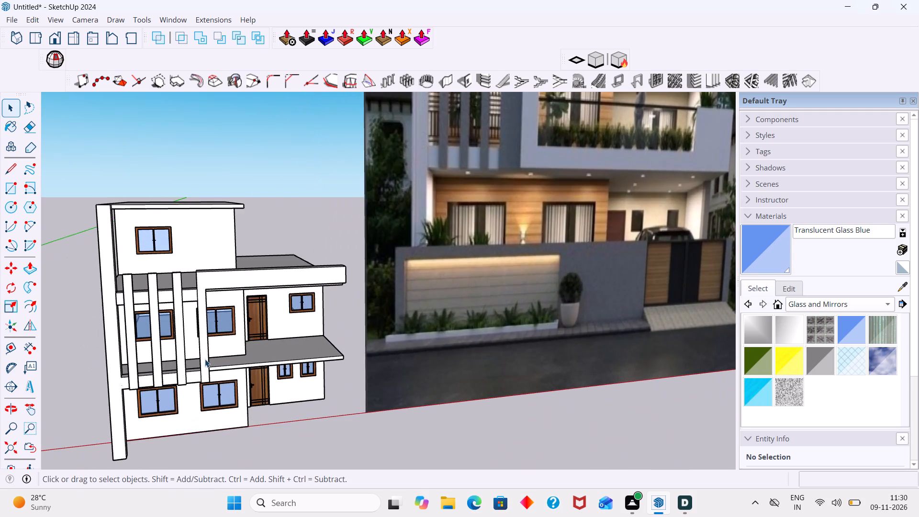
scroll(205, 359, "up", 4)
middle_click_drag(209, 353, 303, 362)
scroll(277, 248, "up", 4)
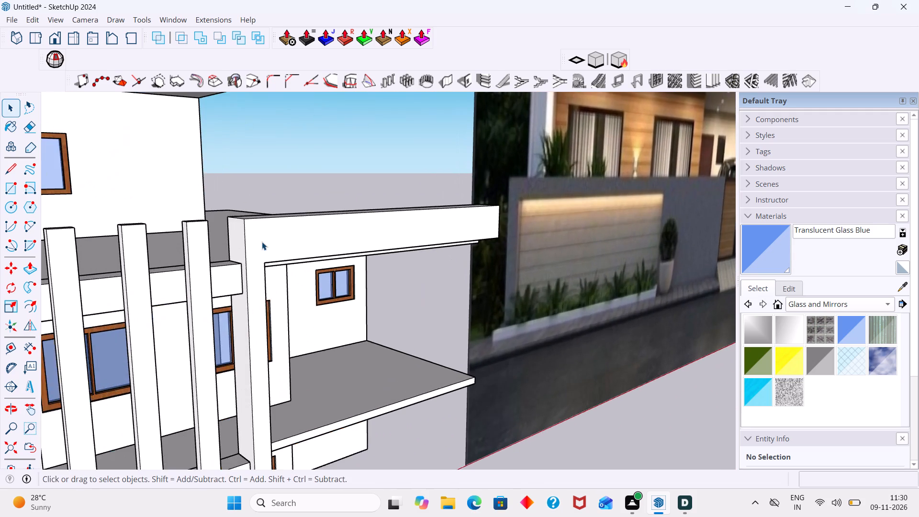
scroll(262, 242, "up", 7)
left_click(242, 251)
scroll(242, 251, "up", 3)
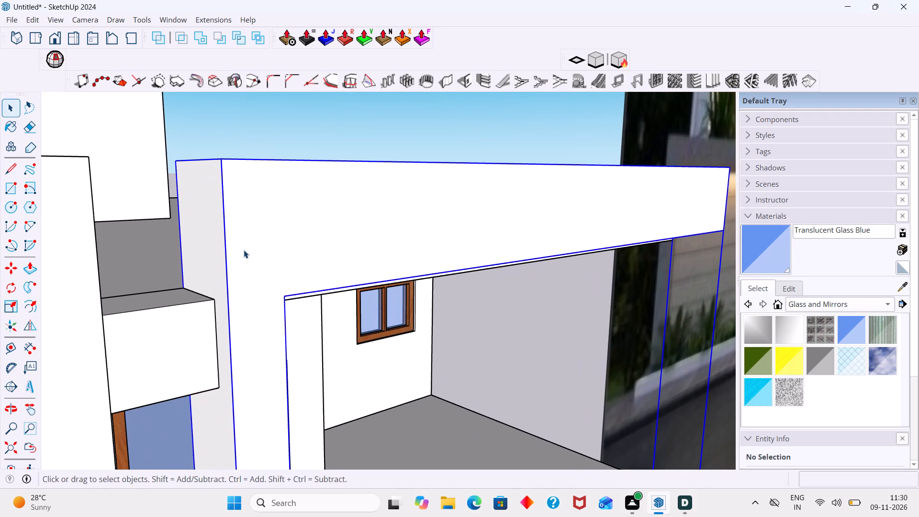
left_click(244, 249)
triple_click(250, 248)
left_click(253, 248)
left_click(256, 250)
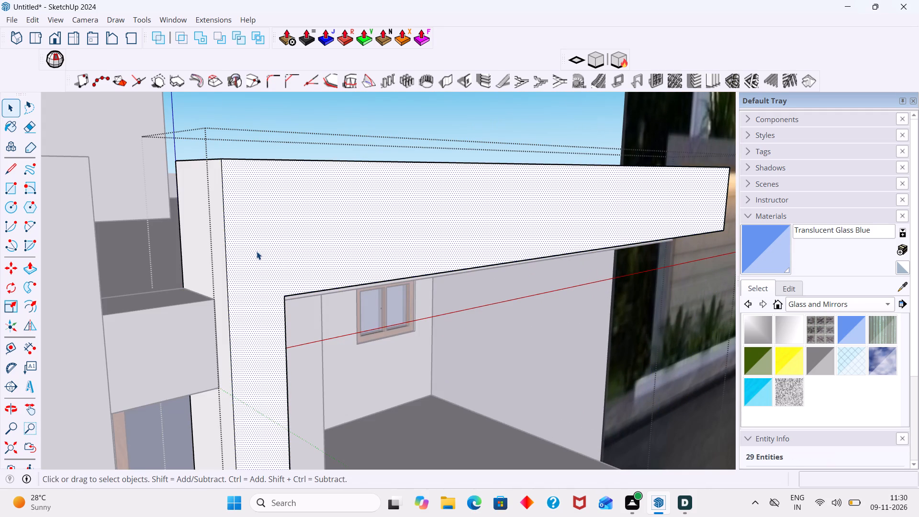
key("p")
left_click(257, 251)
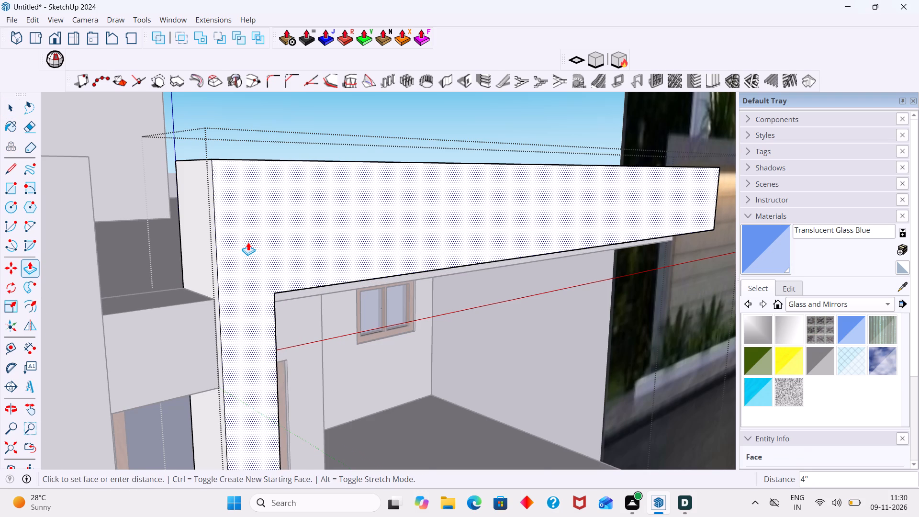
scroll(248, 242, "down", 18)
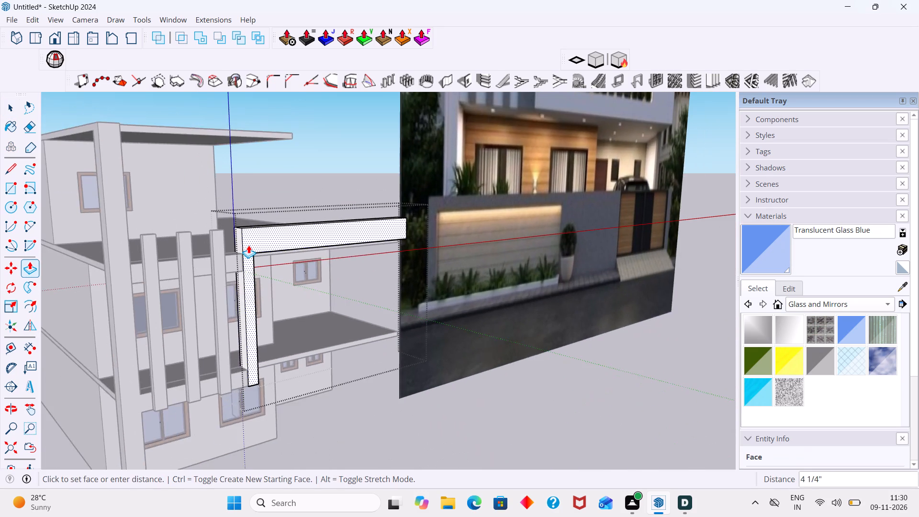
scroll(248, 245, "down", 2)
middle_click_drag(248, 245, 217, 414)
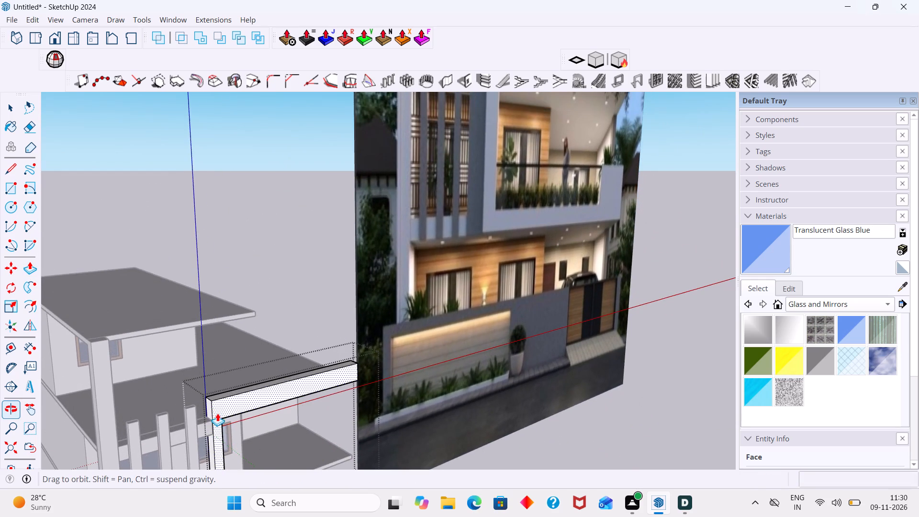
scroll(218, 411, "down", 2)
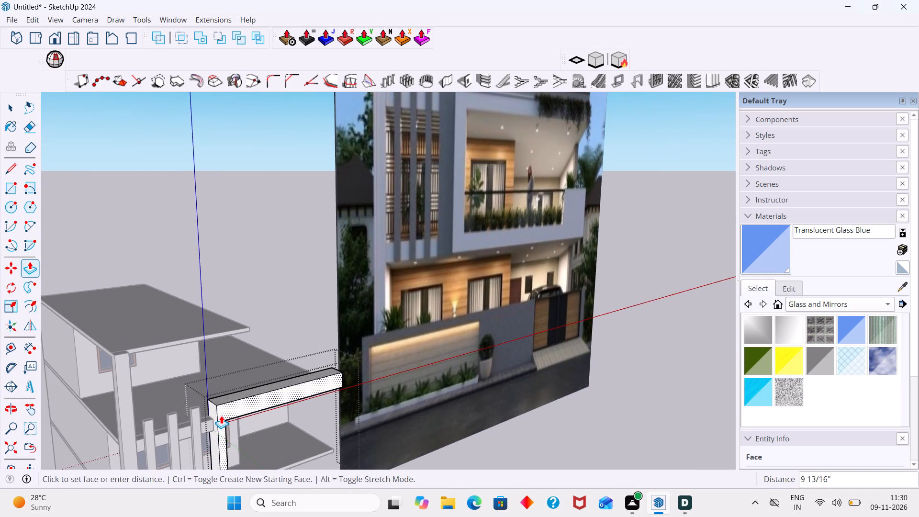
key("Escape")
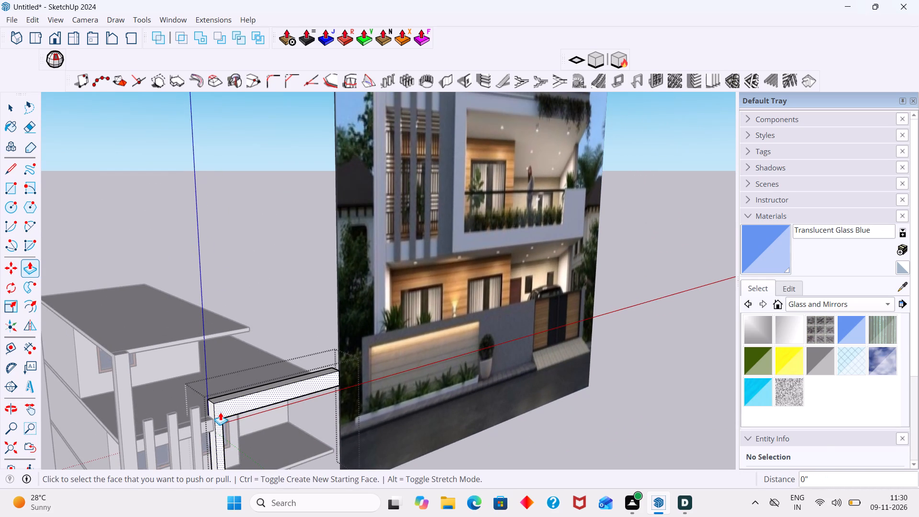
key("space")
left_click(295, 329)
Examine the balcony frame and top beam in the reference photo against the house model.
scroll(291, 343, "down", 6)
middle_click_drag(273, 392, 237, 391)
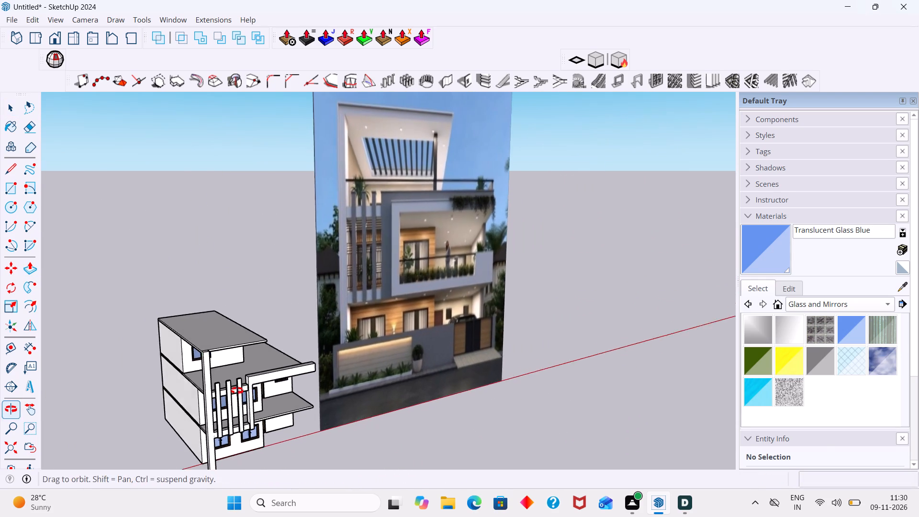
middle_click_drag(237, 391, 236, 390)
scroll(252, 380, "up", 3)
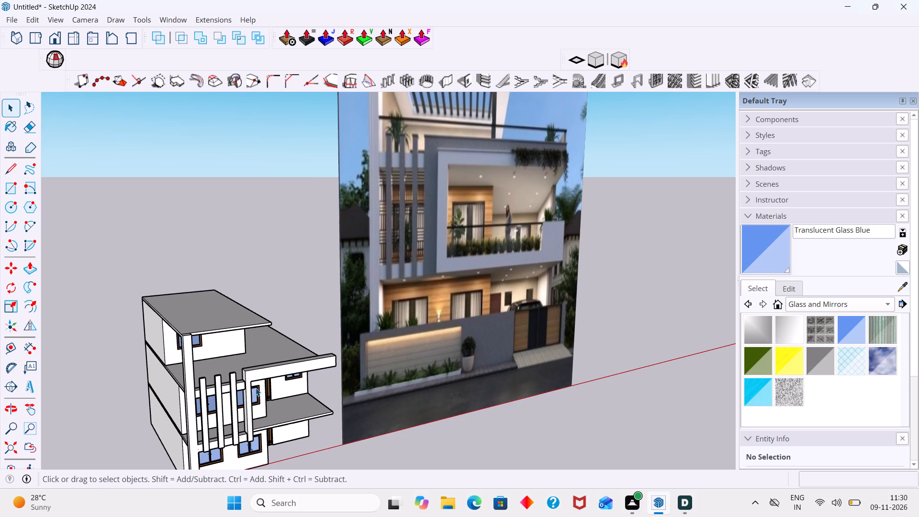
scroll(296, 396, "up", 5)
scroll(275, 370, "down", 7)
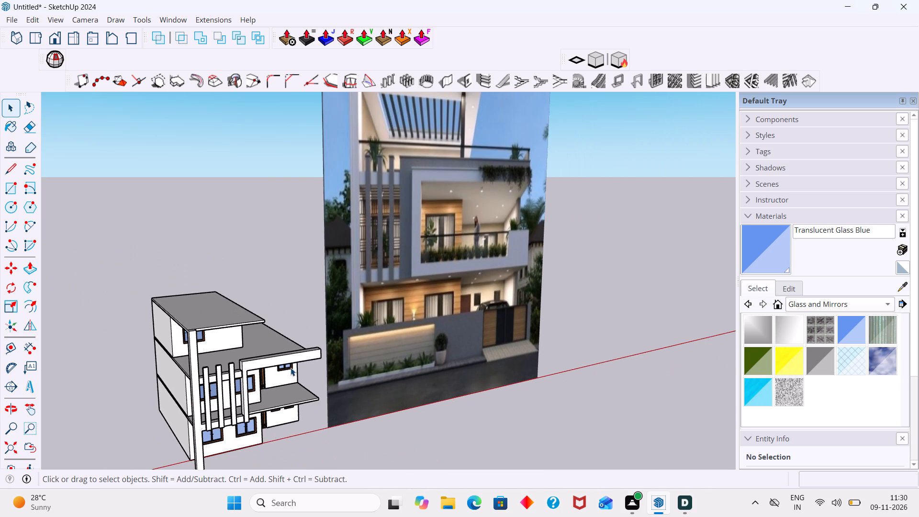
middle_click_drag(276, 372, 181, 381, "shift")
scroll(373, 191, "up", 5)
scroll(387, 190, "down", 1)
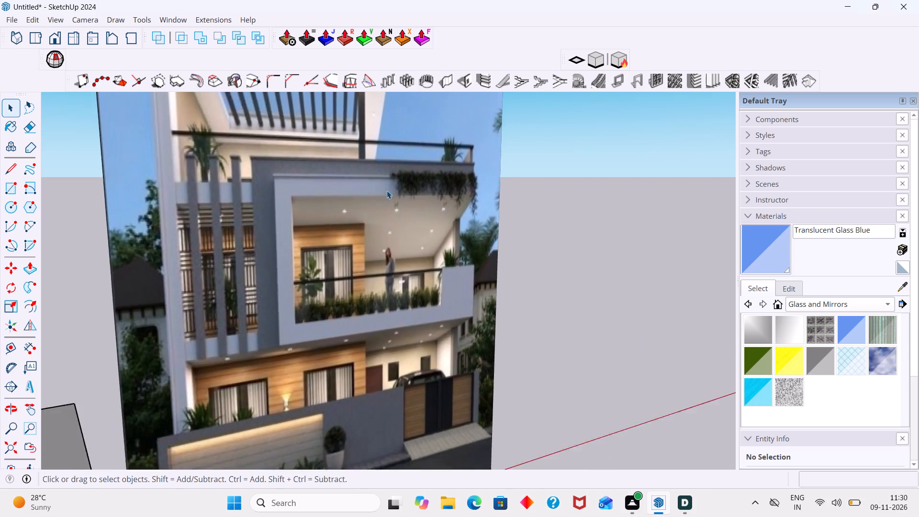
scroll(387, 191, "down", 4)
middle_click_drag(327, 254, 333, 268, "shift")
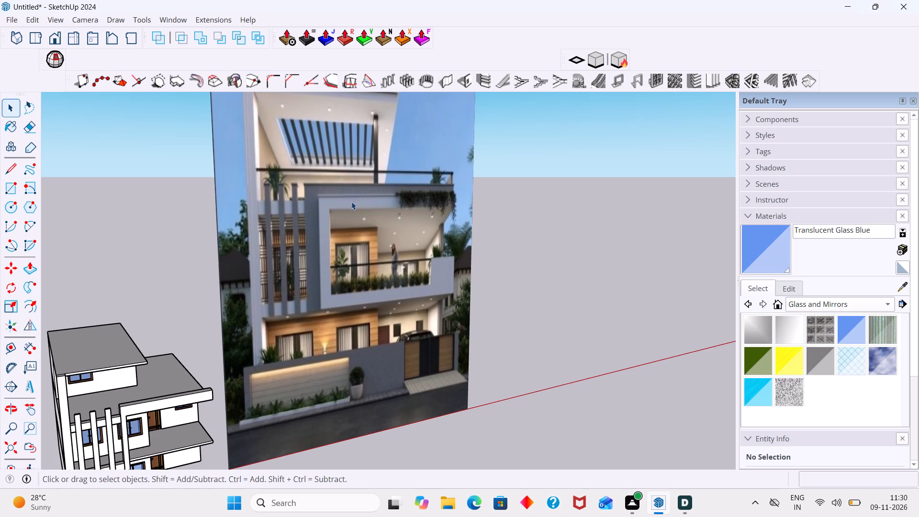
middle_click_drag(376, 188, 376, 214)
middle_click_drag(254, 307, 266, 309)
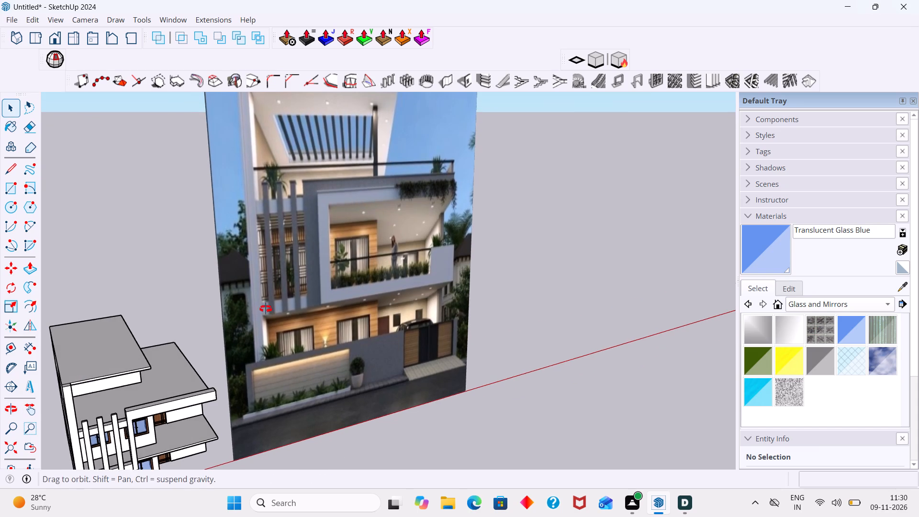
Examine the top beam's end and its joint with the upper slab from behind the front framing.
middle_click_drag(266, 309, 461, 303)
scroll(368, 343, "down", 2)
middle_click_drag(367, 349, 394, 221)
scroll(393, 221, "down", 1, "shift")
middle_click_drag(375, 274, 396, 303)
scroll(331, 261, "up", 1)
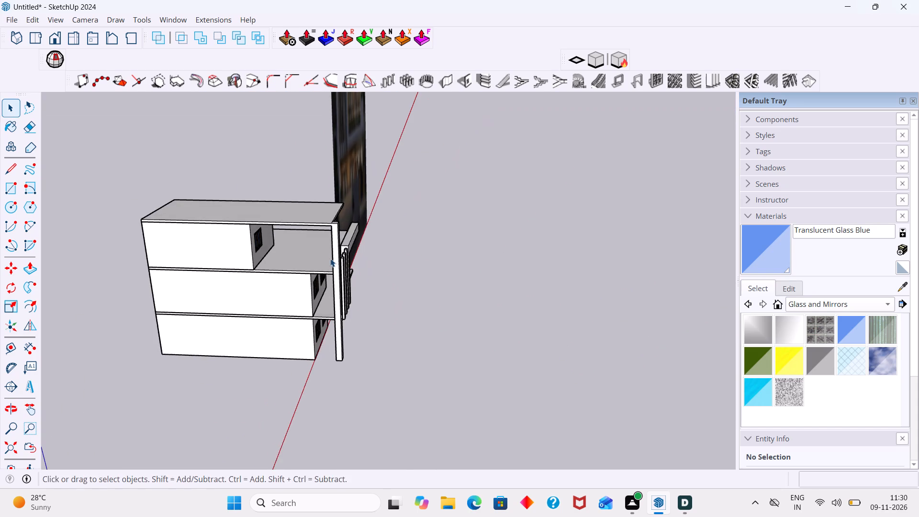
scroll(330, 258, "up", 1)
middle_click_drag(336, 248, 443, 233)
scroll(380, 238, "up", 16)
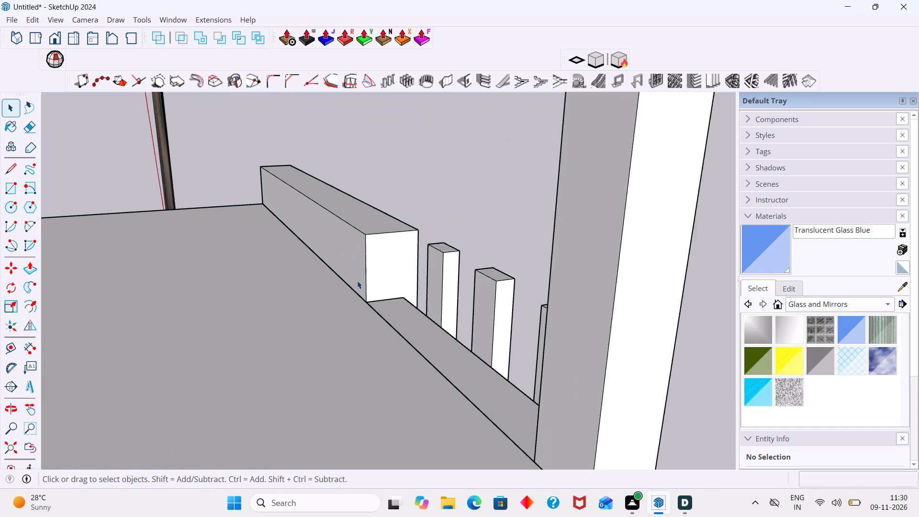
scroll(357, 281, "up", 2)
scroll(367, 287, "down", 16)
Compare the house's whole front elevation with the lower part of the balcony frame in the reference photo.
middle_click_drag(404, 292, 117, 281)
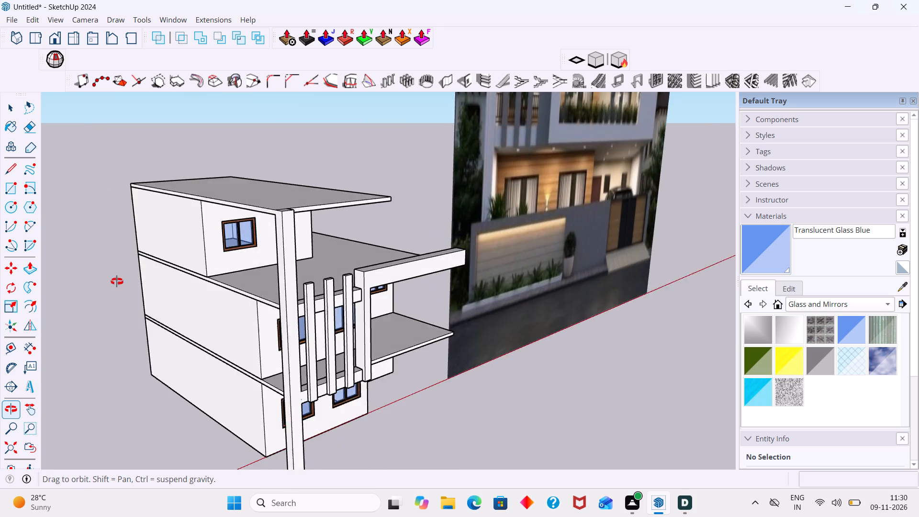
middle_click_drag(117, 281, 115, 281)
scroll(245, 277, "down", 3)
middle_click_drag(255, 292, 76, 284)
scroll(385, 251, "down", 3)
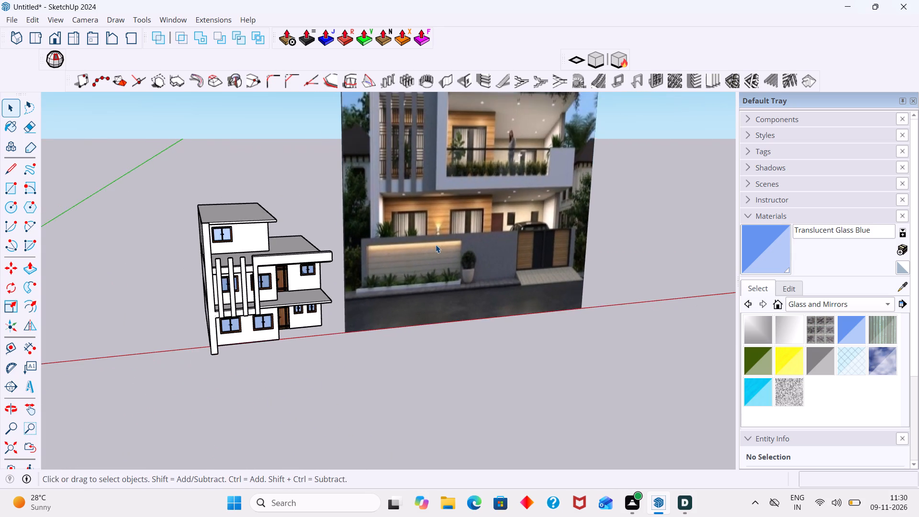
scroll(435, 244, "down", 1)
middle_click_drag(435, 244, 422, 315)
middle_click_drag(380, 325, 379, 267)
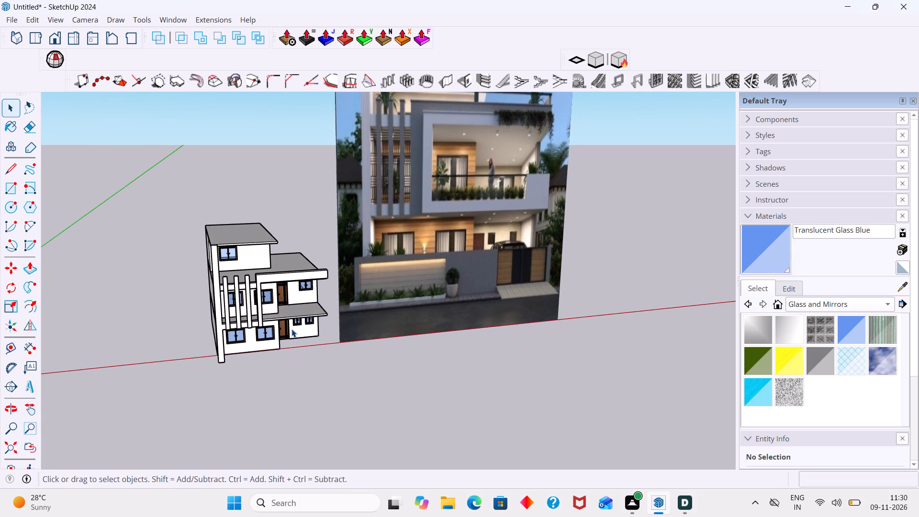
scroll(269, 285, "up", 2)
middle_click_drag(292, 317, 281, 284)
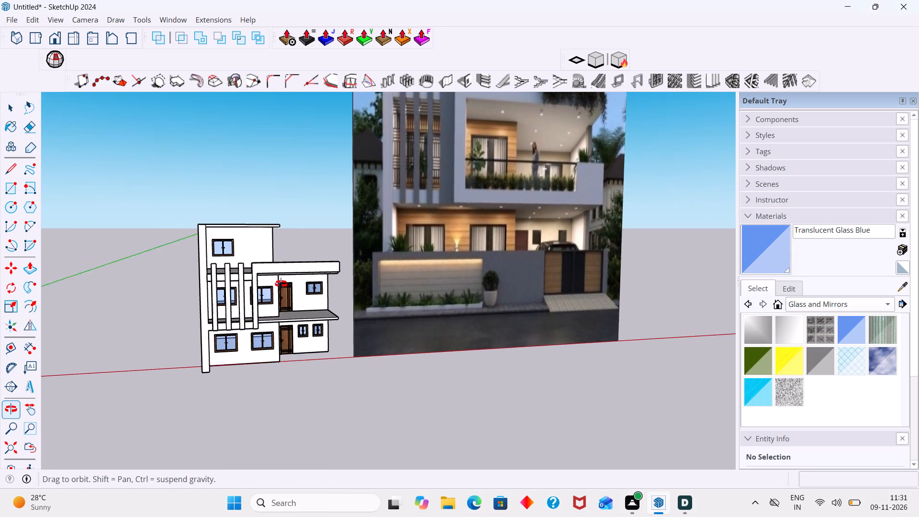
middle_click_drag(281, 284, 229, 287)
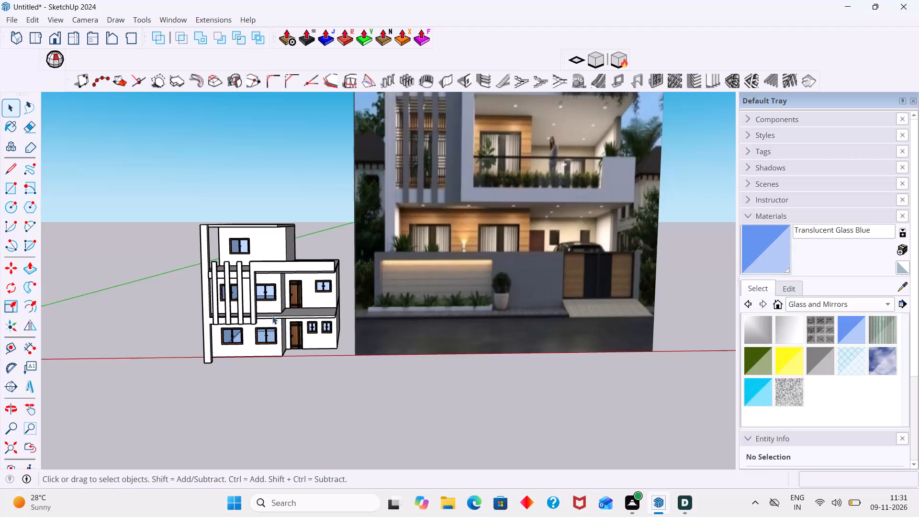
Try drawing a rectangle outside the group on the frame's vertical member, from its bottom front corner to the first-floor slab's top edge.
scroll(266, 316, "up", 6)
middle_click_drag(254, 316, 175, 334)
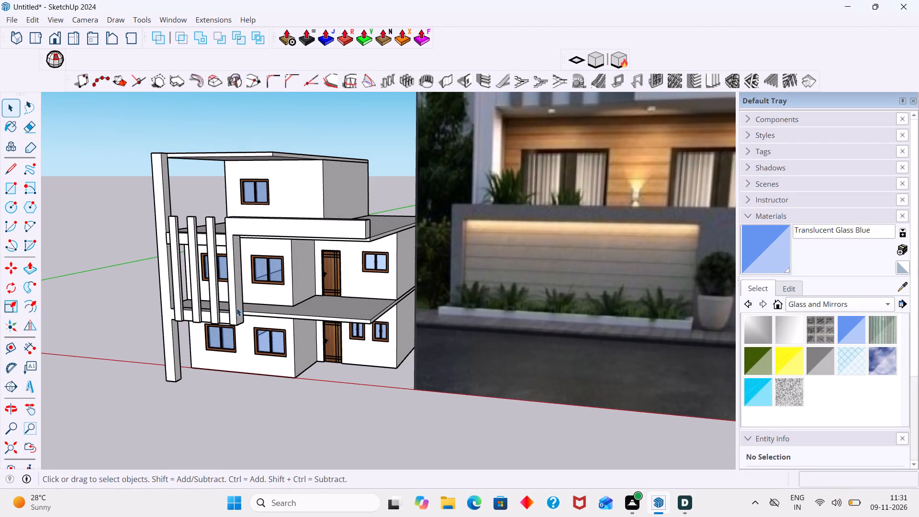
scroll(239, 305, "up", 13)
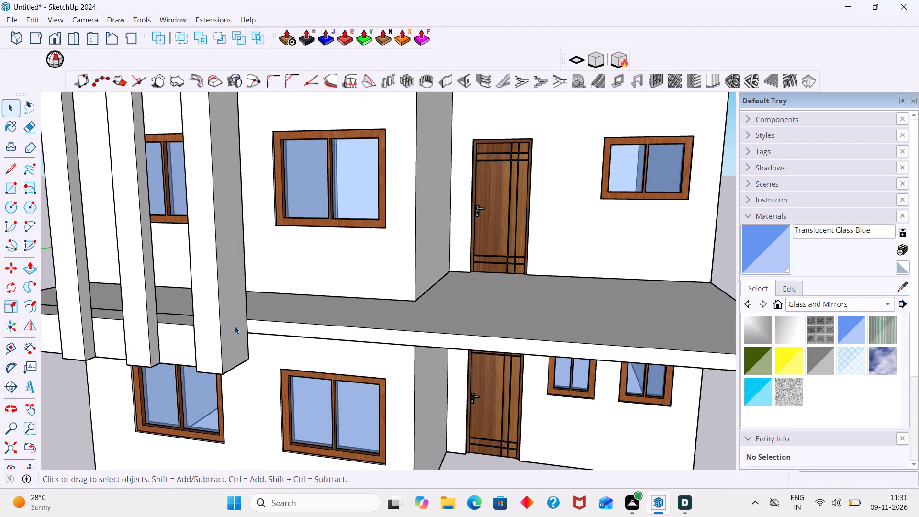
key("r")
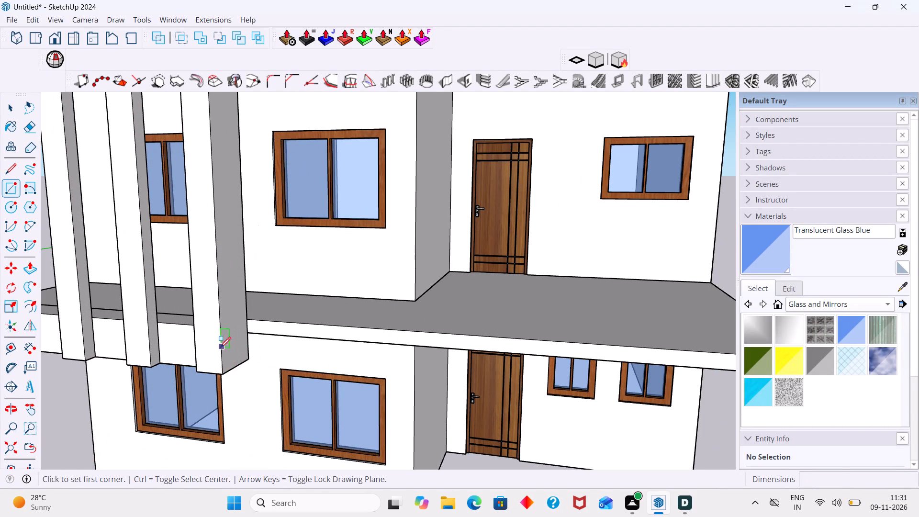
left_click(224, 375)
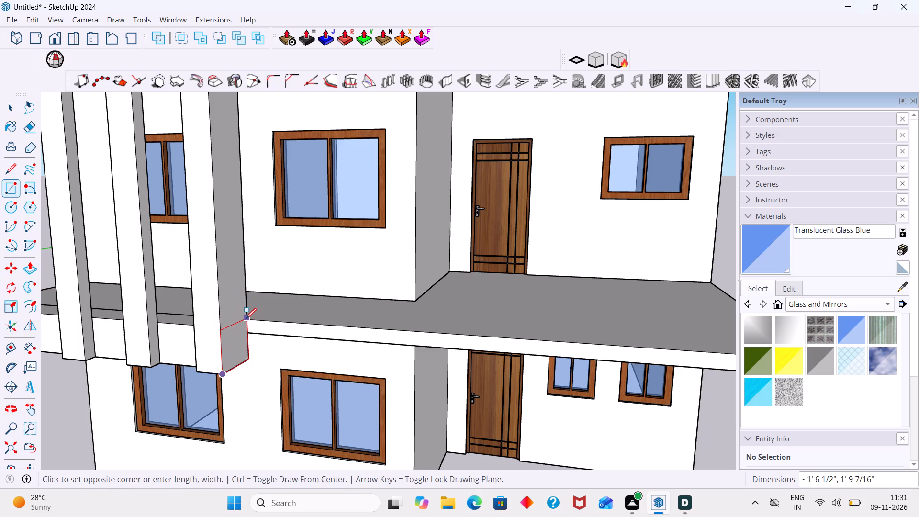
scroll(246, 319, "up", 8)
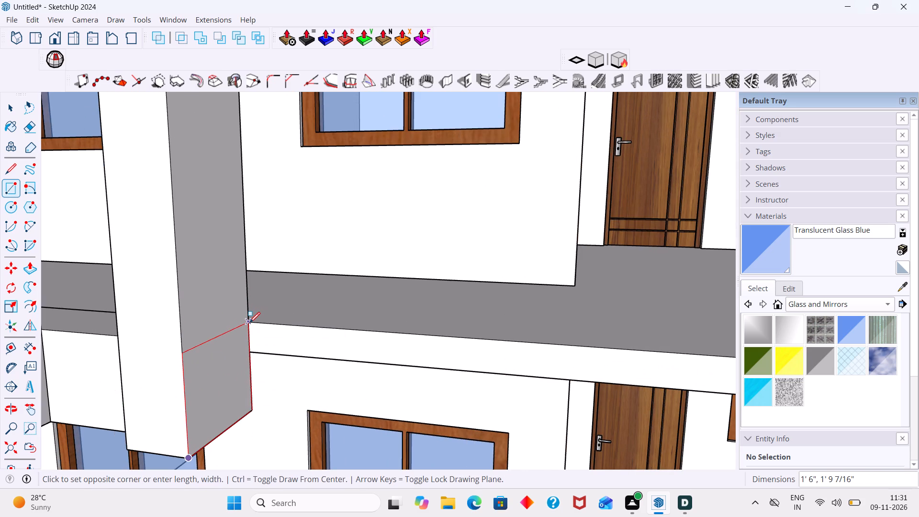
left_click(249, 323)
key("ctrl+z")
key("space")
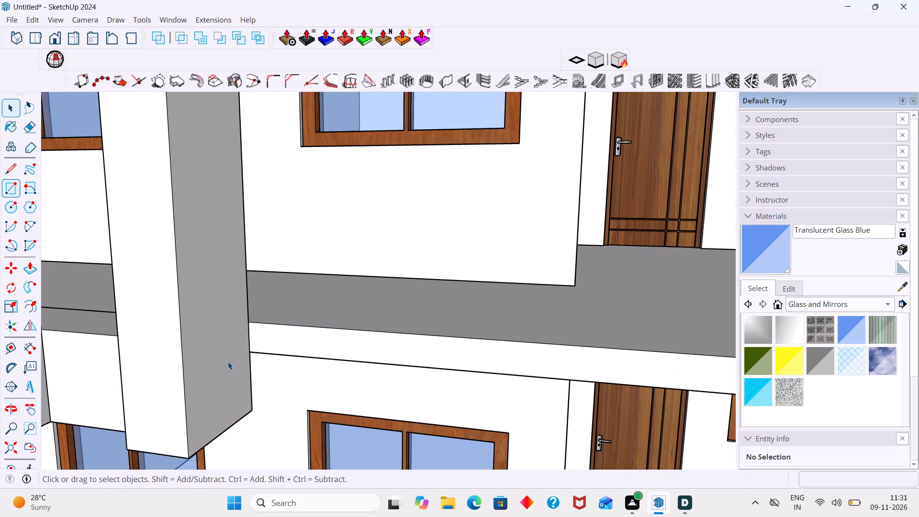
Inside the balcony frame's group, draw a 1' 6" by 1' 9 7/16" rectangle on the vertical member's inner side, from slab-top level to its bottom corner.
triple_click(227, 362)
left_click(227, 367)
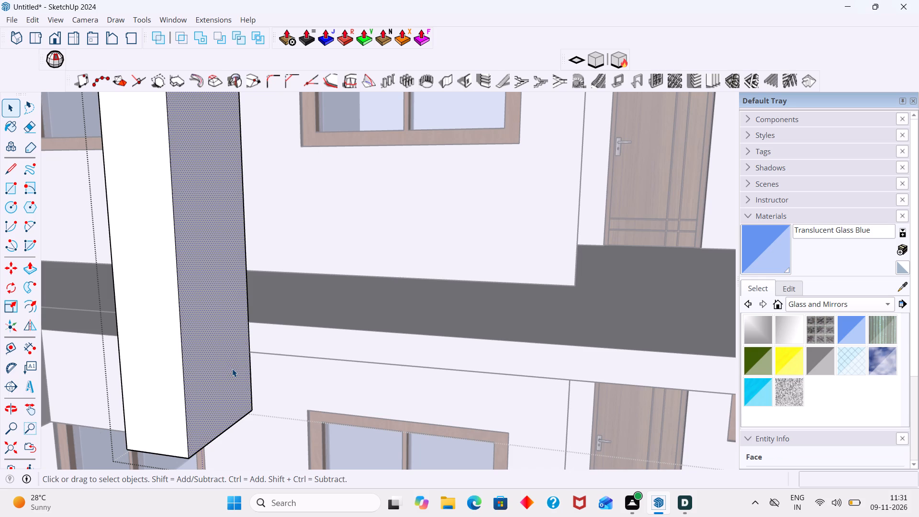
key("r")
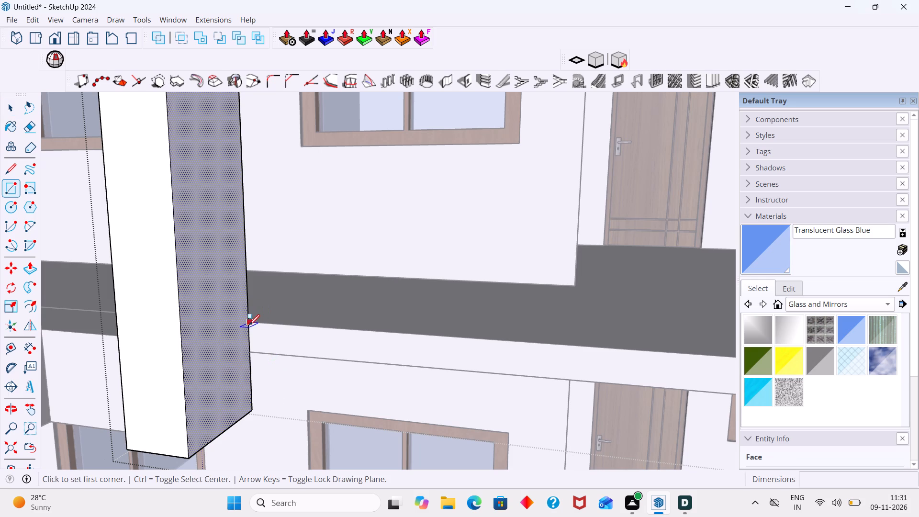
left_click(249, 324)
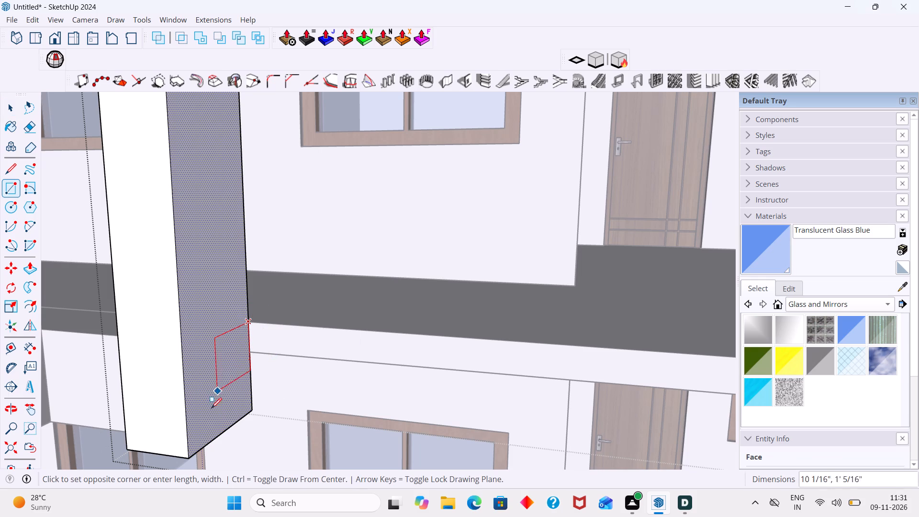
left_click(186, 460)
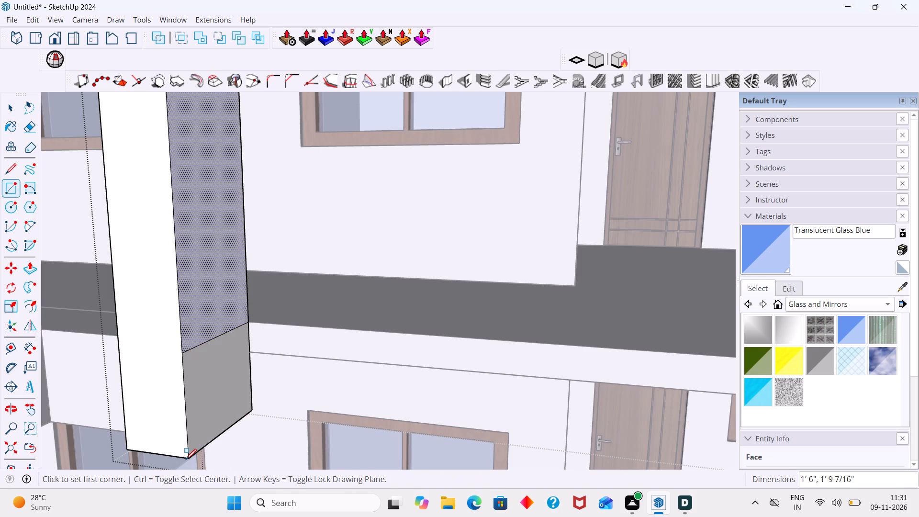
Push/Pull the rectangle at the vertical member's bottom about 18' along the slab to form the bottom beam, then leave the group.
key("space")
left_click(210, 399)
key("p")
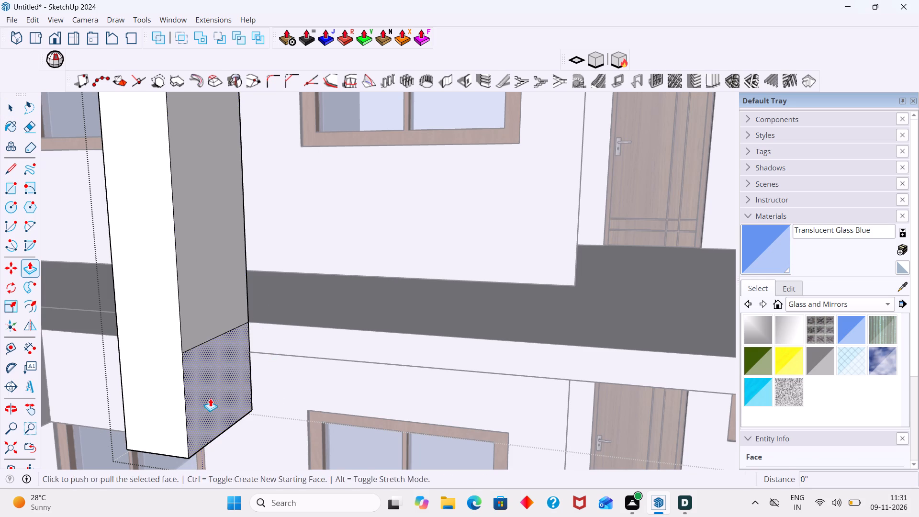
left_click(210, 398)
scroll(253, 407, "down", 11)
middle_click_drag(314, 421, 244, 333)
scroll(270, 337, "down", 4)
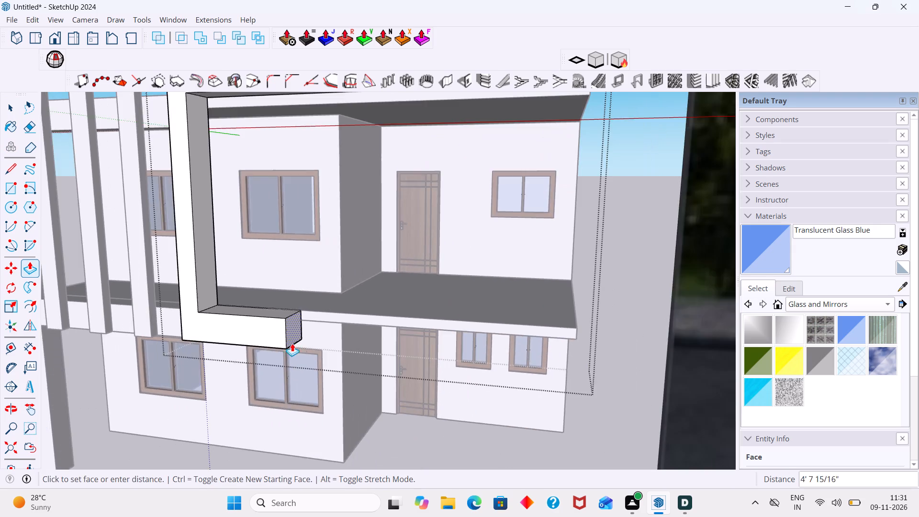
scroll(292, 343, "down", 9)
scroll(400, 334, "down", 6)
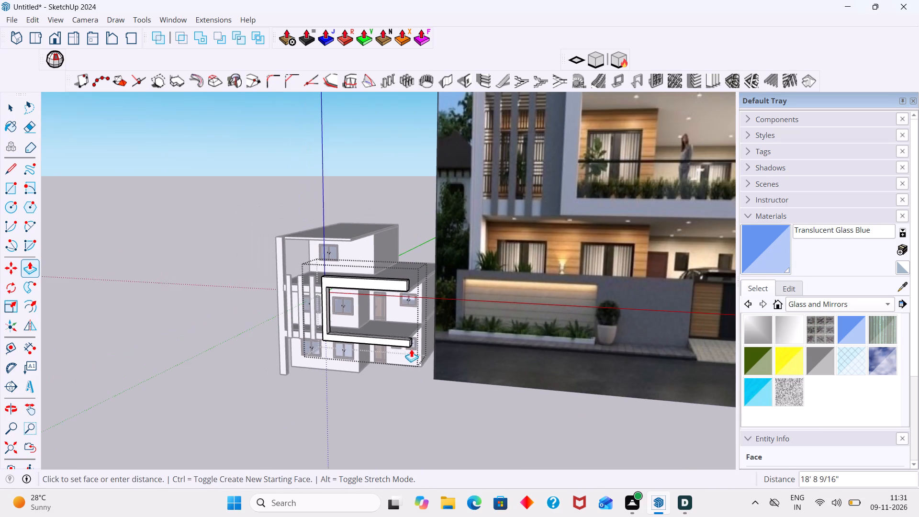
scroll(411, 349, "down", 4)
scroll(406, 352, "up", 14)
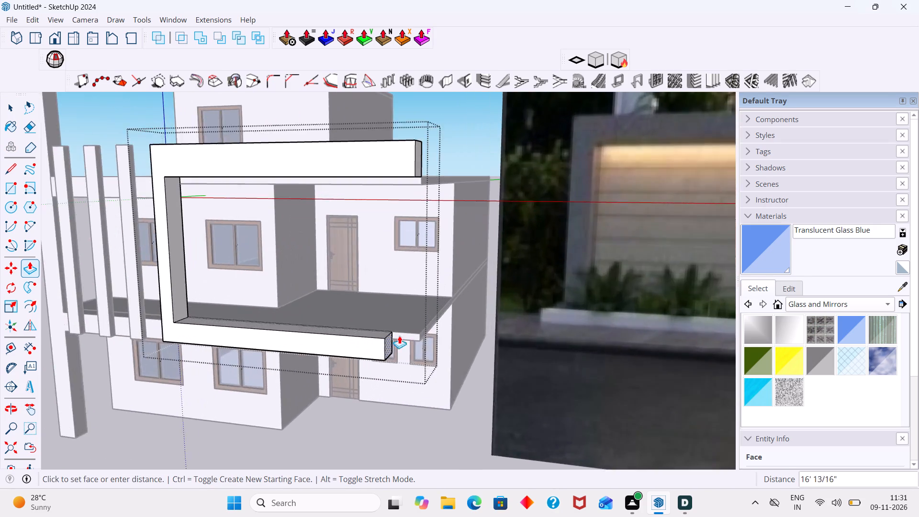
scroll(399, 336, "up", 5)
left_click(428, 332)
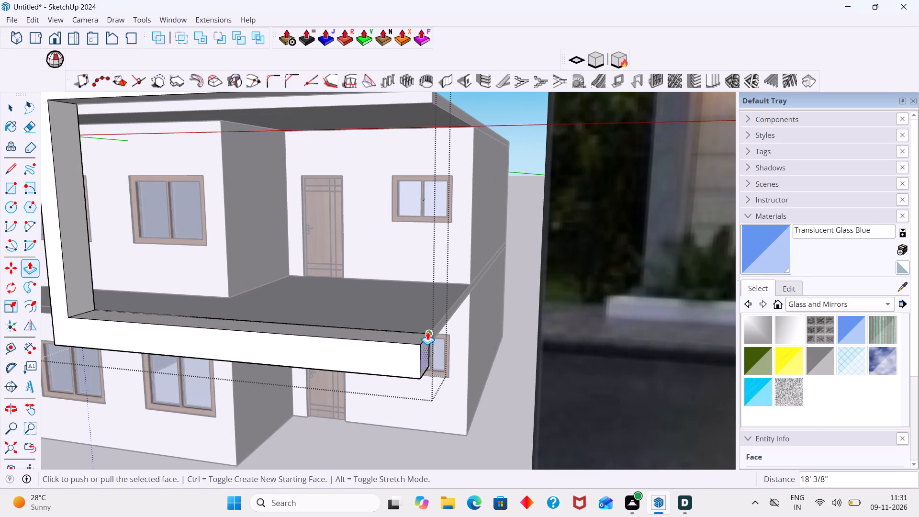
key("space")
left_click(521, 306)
Compare the balcony frame with its new bottom beam against the balcony frame in the reference photo.
scroll(521, 304, "down", 9)
middle_click_drag(493, 305, 397, 283)
middle_click_drag(398, 283, 436, 325)
scroll(435, 320, "down", 8)
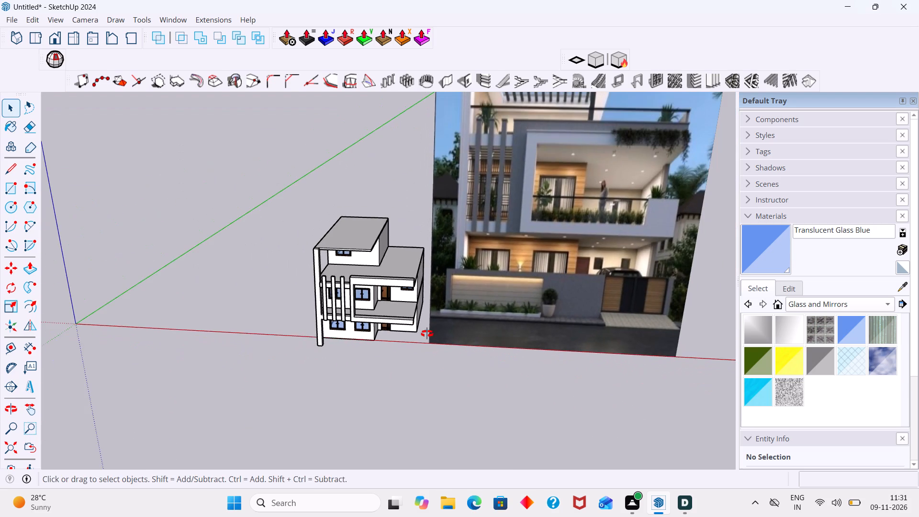
middle_click_drag(427, 334, 468, 328)
scroll(373, 298, "up", 6)
middle_click_drag(363, 321, 324, 327)
scroll(351, 329, "up", 2)
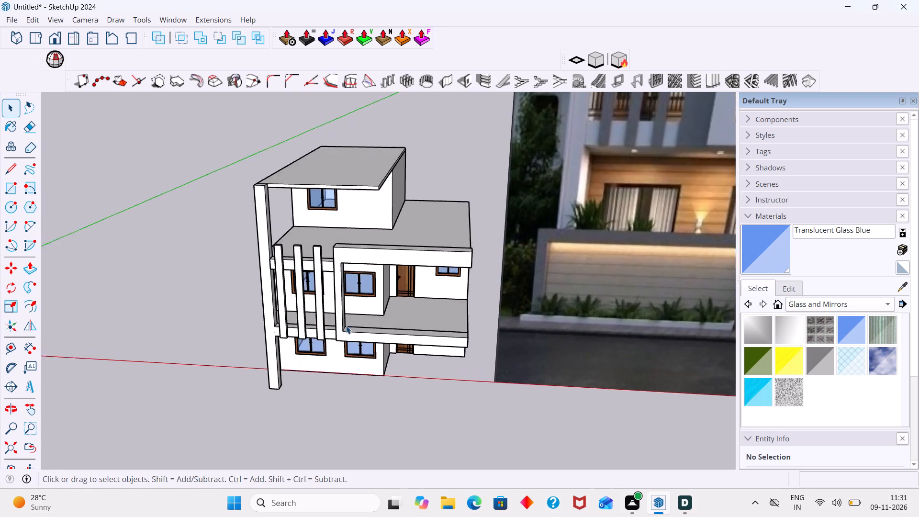
scroll(346, 326, "up", 1)
middle_click_drag(345, 331, 269, 331)
scroll(347, 328, "up", 1)
scroll(347, 330, "down", 6)
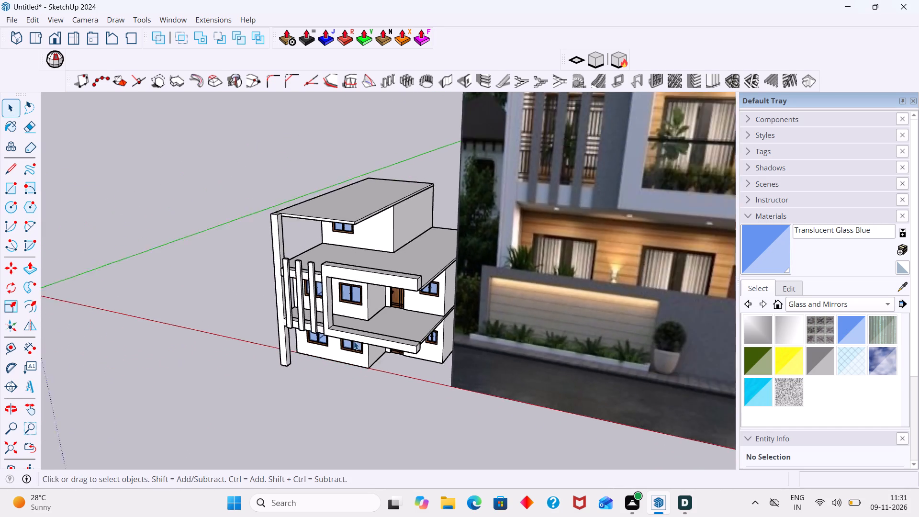
scroll(354, 341, "down", 3)
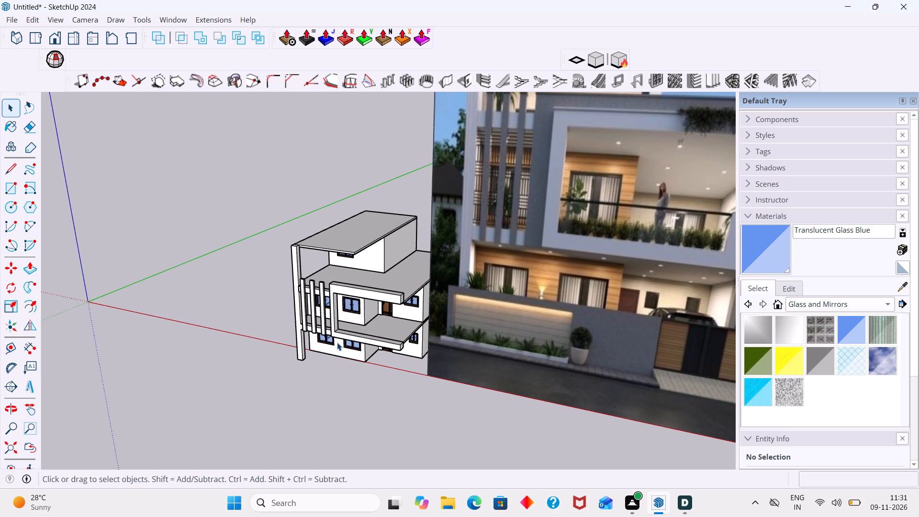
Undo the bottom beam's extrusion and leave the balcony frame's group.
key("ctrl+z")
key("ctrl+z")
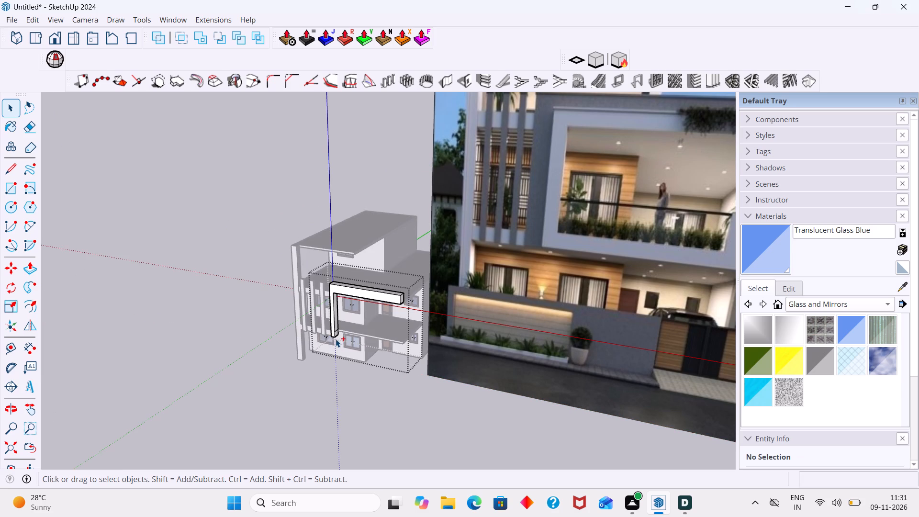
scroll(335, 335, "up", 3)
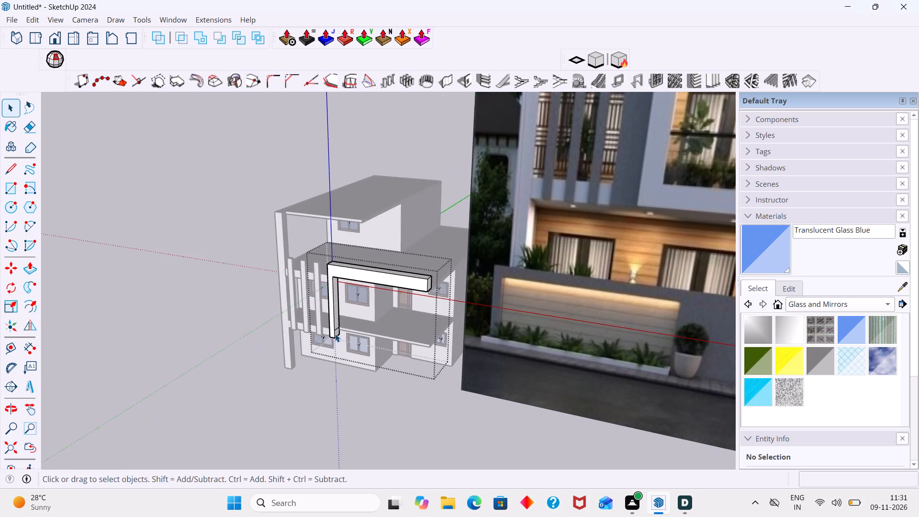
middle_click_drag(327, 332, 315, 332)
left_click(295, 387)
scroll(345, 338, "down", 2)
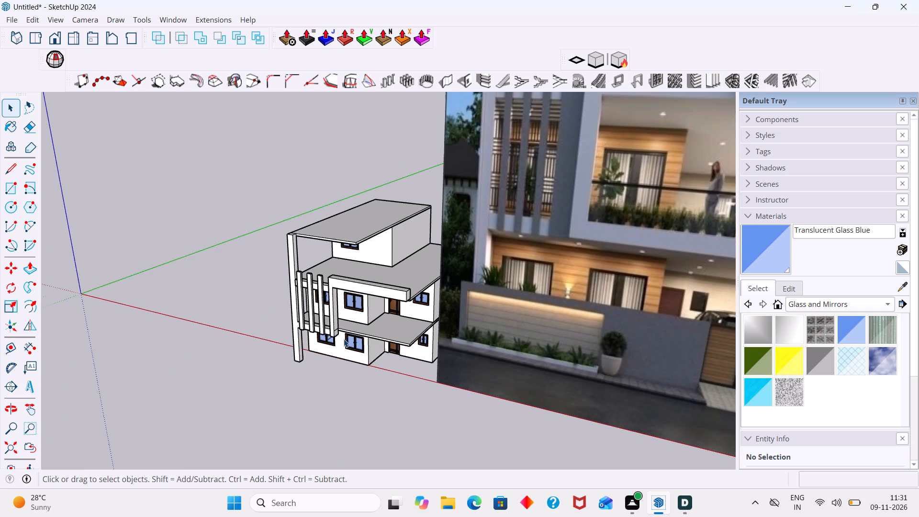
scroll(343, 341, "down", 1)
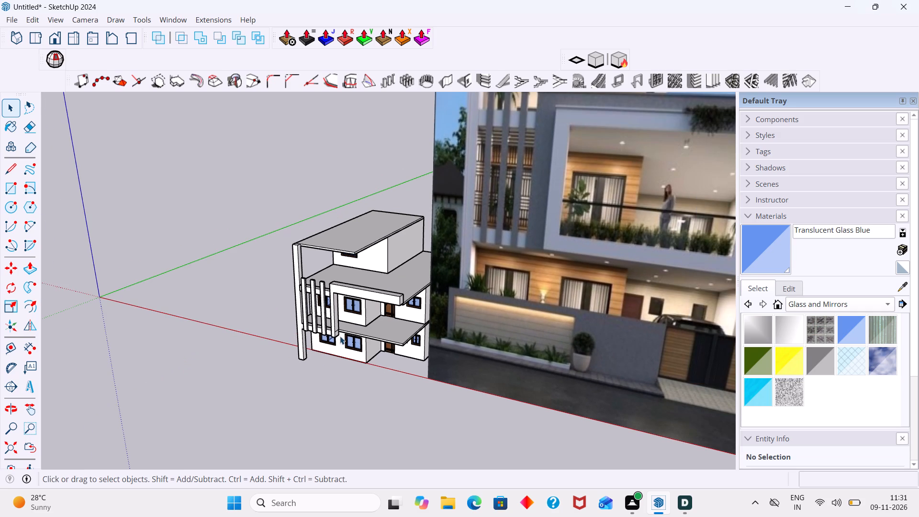
Inside the balcony frame's group, Push/Pull the vertical member's bottom rectangle about 18' to the first-floor slab's front corner.
scroll(339, 332, "up", 17)
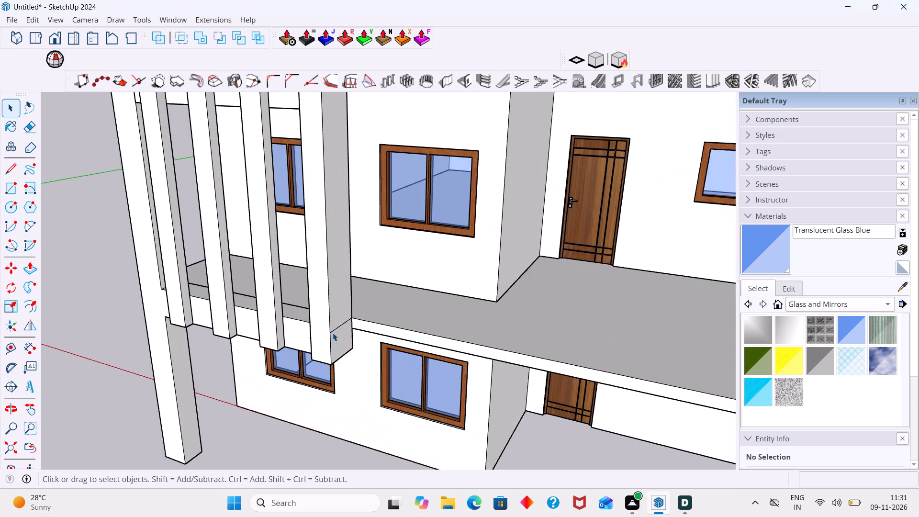
scroll(333, 333, "up", 1)
left_click(334, 339)
double_click(336, 339)
left_click(340, 339)
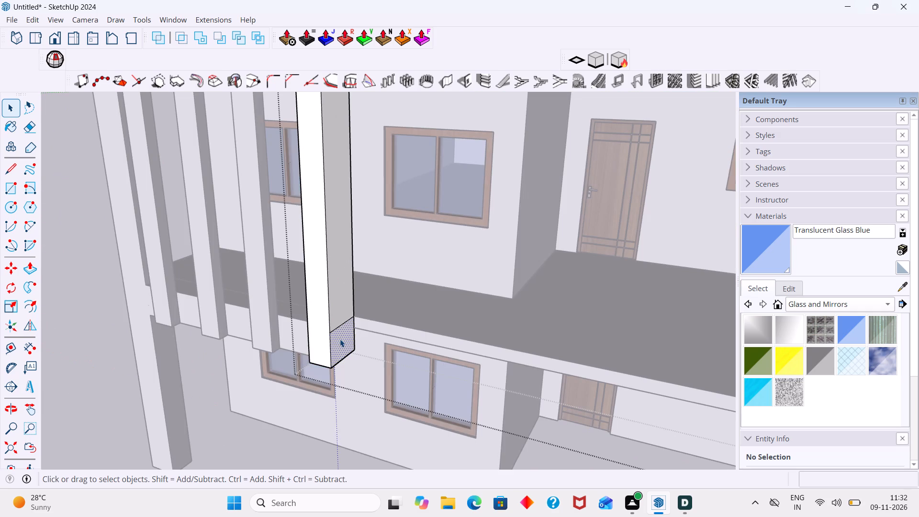
key("p")
left_click(340, 339)
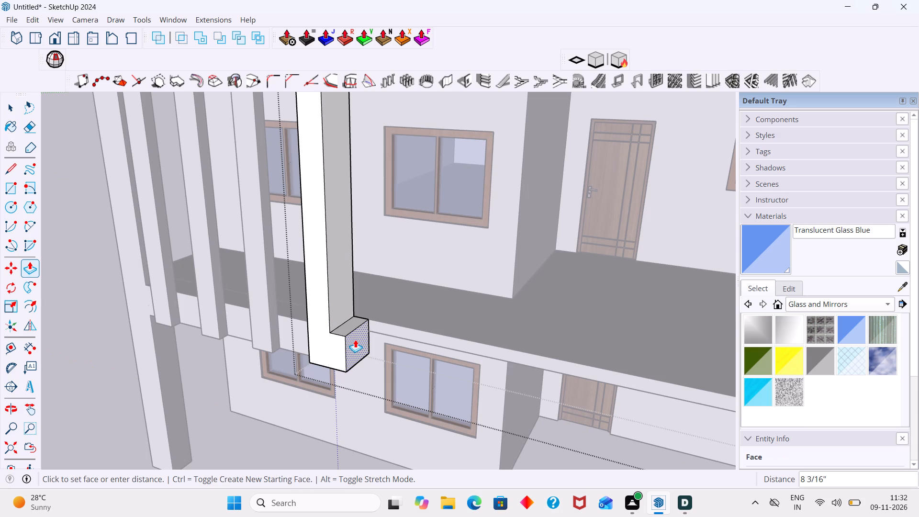
scroll(377, 345, "down", 6)
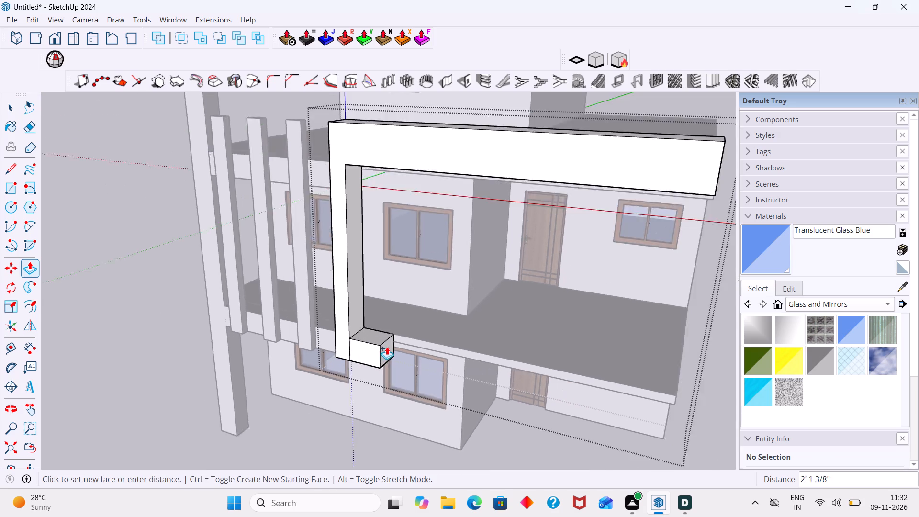
scroll(387, 347, "down", 6)
middle_click_drag(396, 340, 369, 333)
scroll(370, 334, "down", 10)
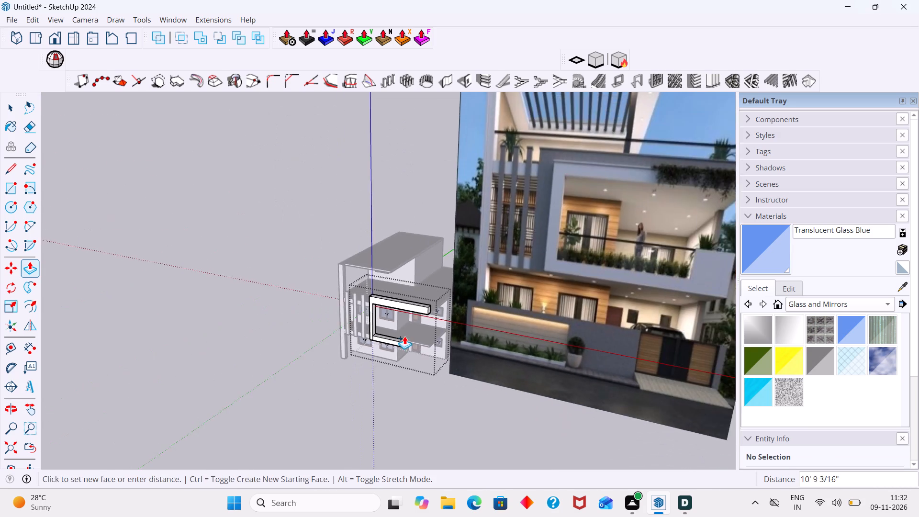
scroll(404, 336, "down", 2)
scroll(414, 334, "up", 9)
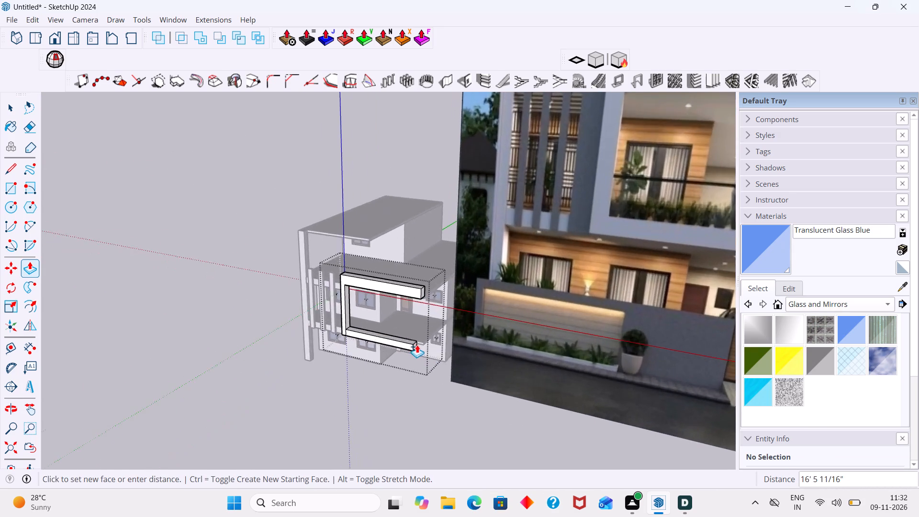
scroll(417, 345, "up", 4)
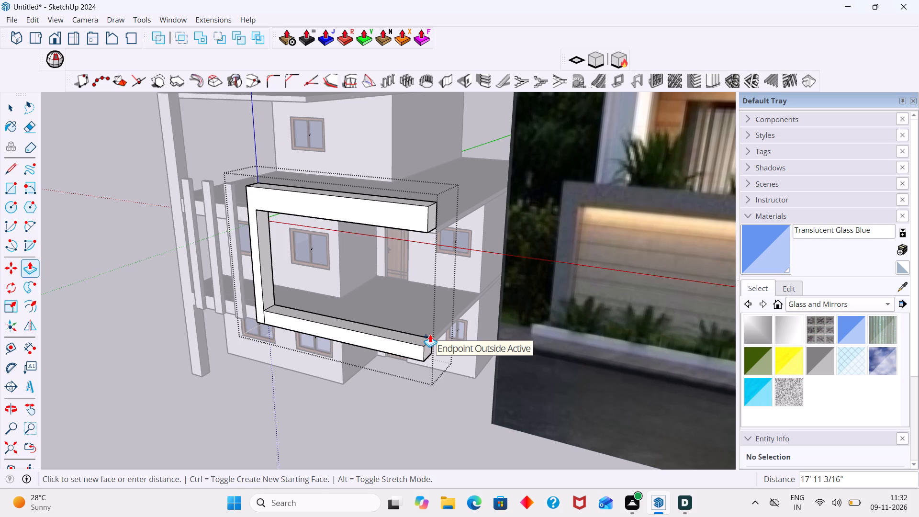
left_click(433, 337)
key("space")
left_click(427, 402)
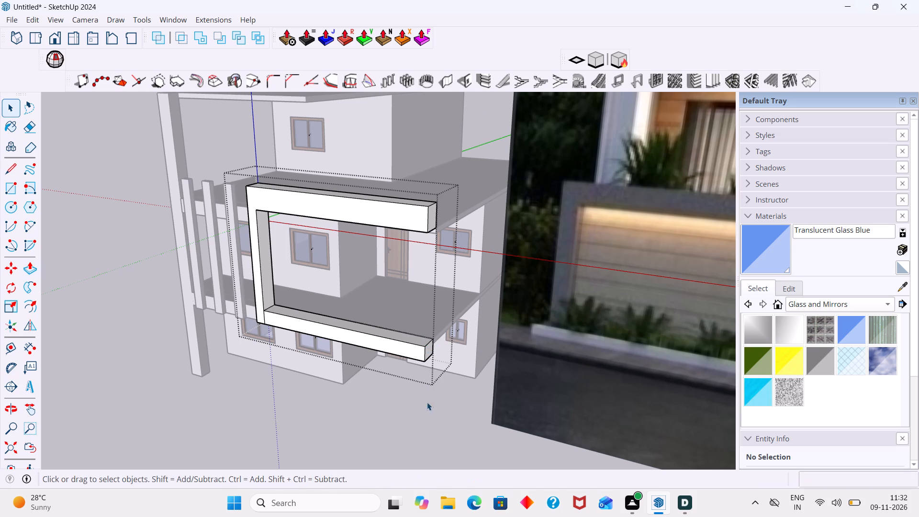
Compare the house's front framing and bottom beam with the balcony frame in the reference photo.
scroll(393, 367, "up", 1)
scroll(393, 367, "down", 3)
middle_click_drag(342, 360, 395, 357)
scroll(327, 341, "up", 3)
scroll(324, 340, "down", 7)
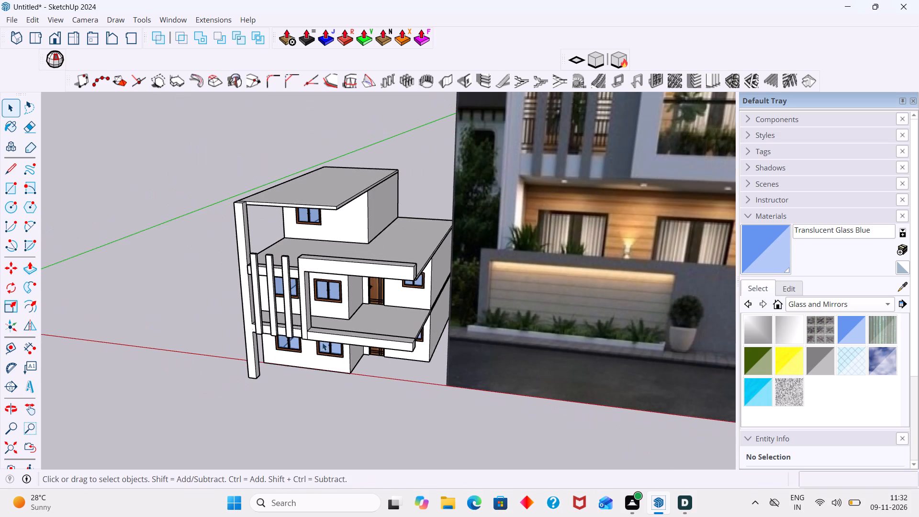
middle_click_drag(322, 344, 252, 386)
scroll(268, 383, "down", 3)
scroll(247, 368, "up", 4)
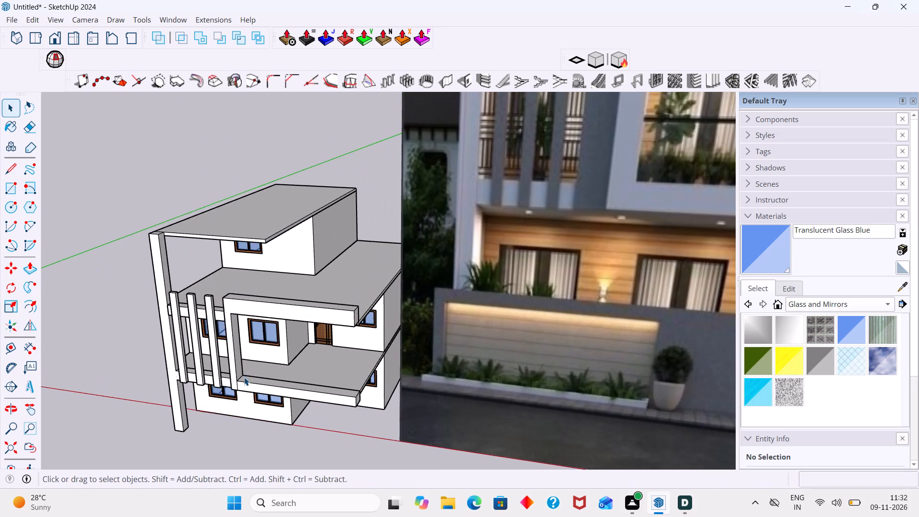
middle_click_drag(244, 377, 256, 381)
scroll(257, 381, "down", 5)
middle_click_drag(258, 386, 269, 383)
middle_click_drag(264, 363, 286, 356)
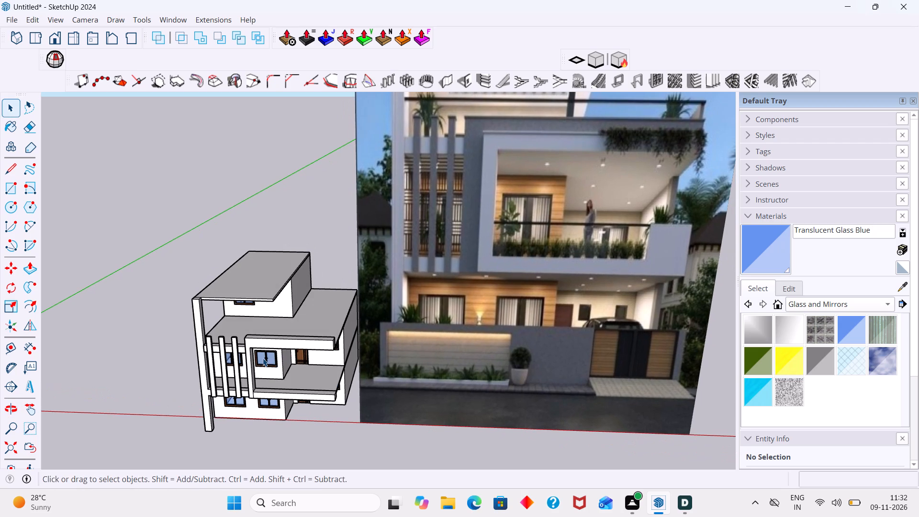
scroll(263, 358, "down", 1)
scroll(247, 365, "up", 11)
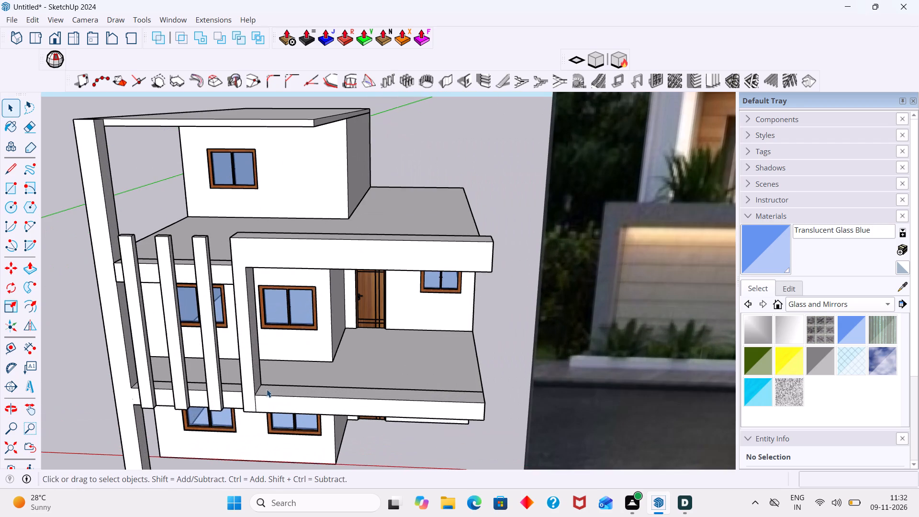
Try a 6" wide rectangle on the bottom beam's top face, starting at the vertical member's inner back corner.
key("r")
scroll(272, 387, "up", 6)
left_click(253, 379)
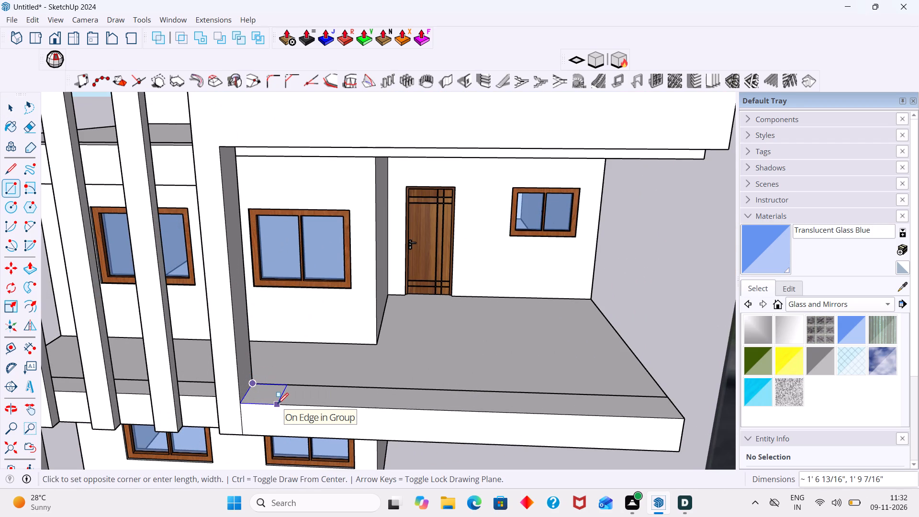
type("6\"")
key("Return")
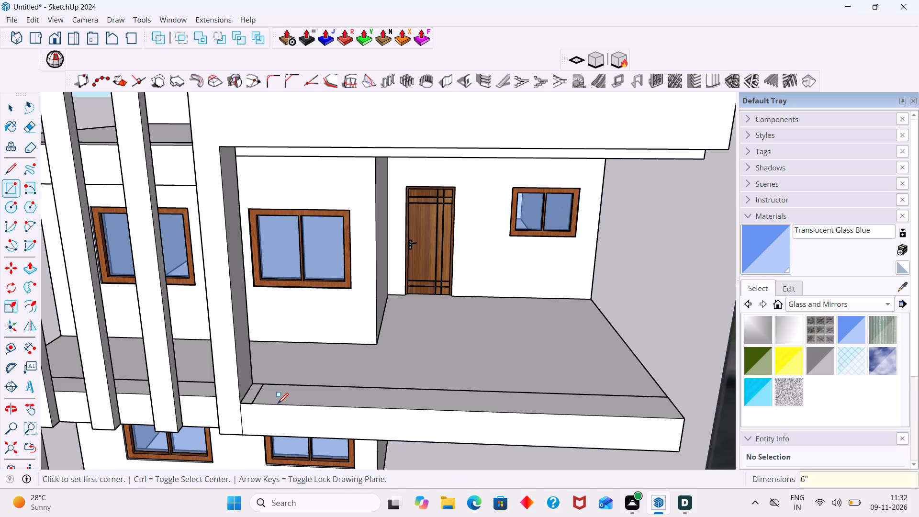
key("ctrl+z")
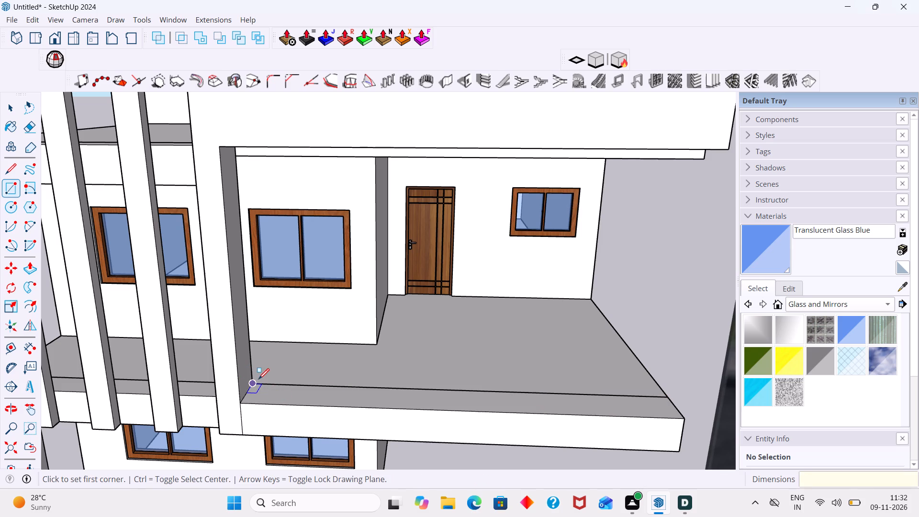
Draw a rectangle about 1' 6" by 1' 9 7/16" on the bottom beam's top face, against the vertical member's inner side.
left_click(252, 382)
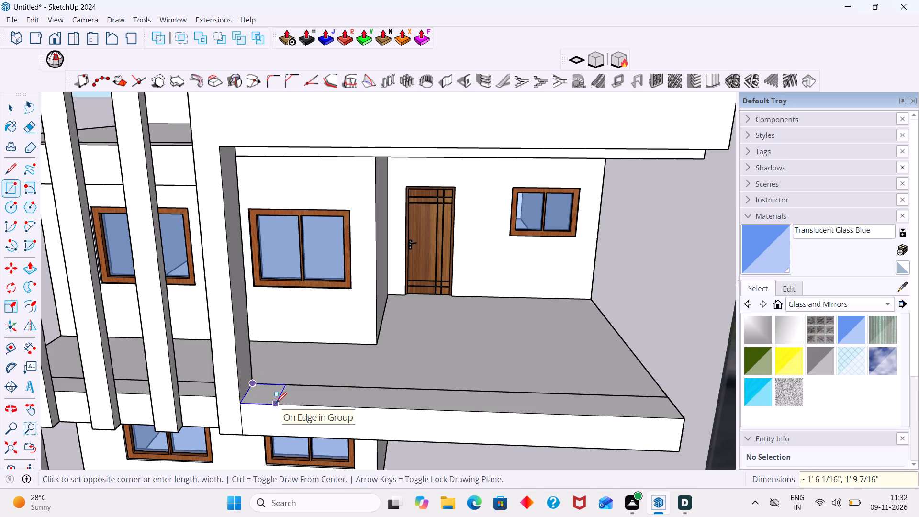
type("1'")
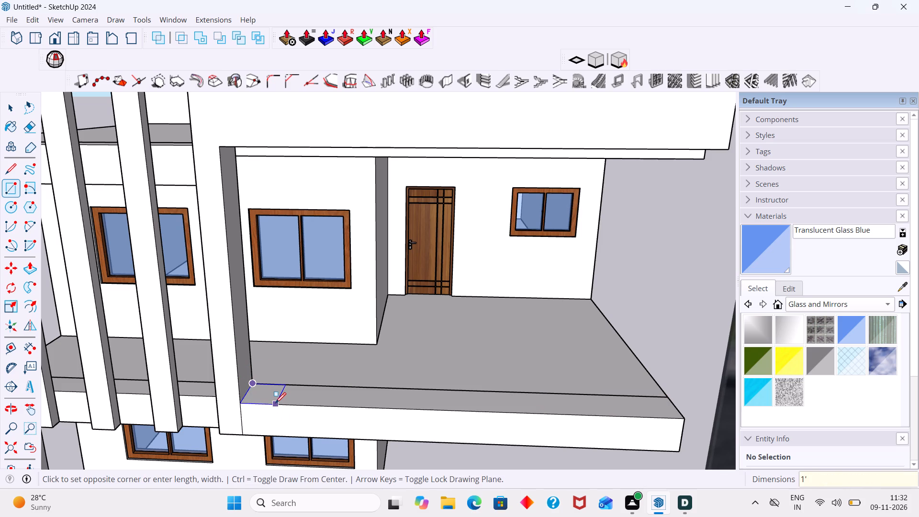
key("space")
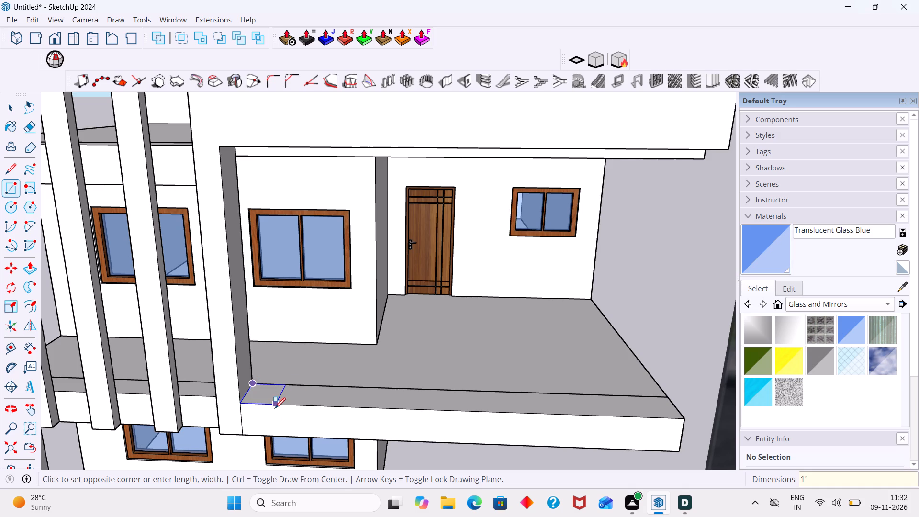
key("space")
left_click(280, 405)
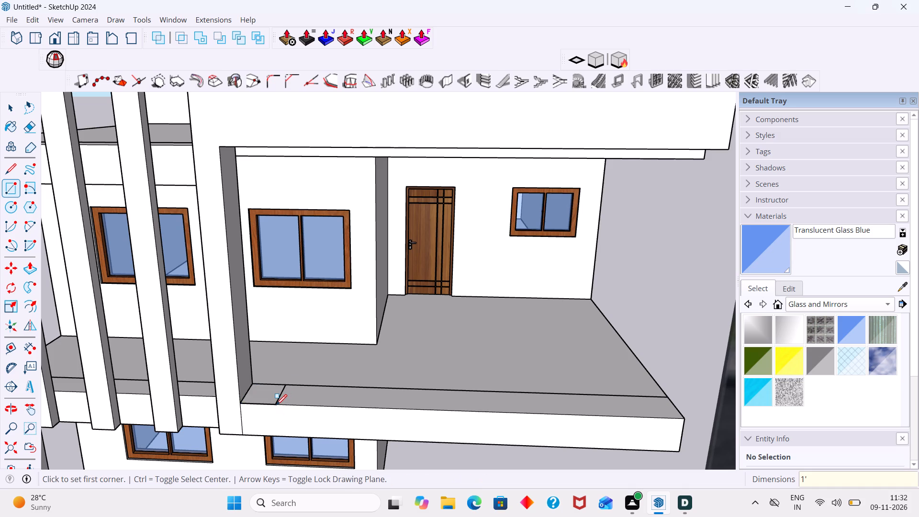
Push/Pull the rectangle on the bottom beam up 10' 6" to the underside of the balcony frame's top beam.
key("p")
left_click(267, 391)
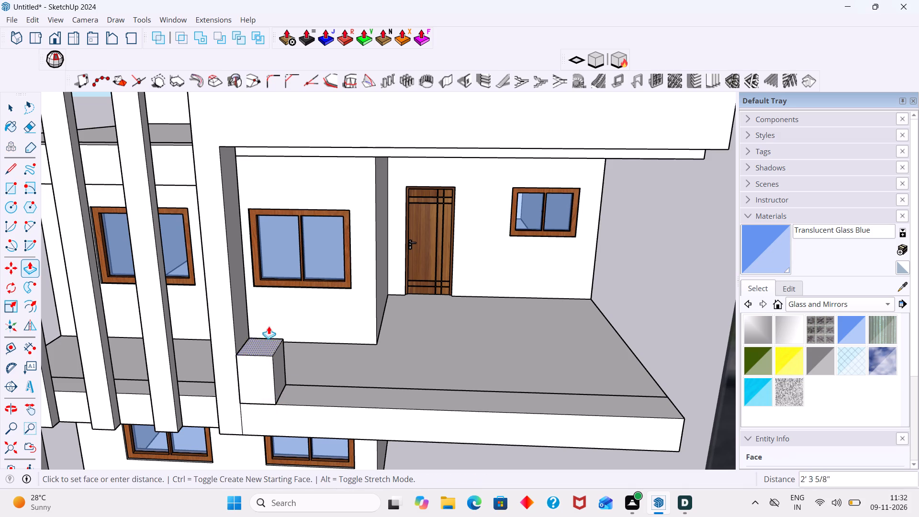
scroll(271, 302, "down", 8)
middle_click_drag(270, 219, 253, 183)
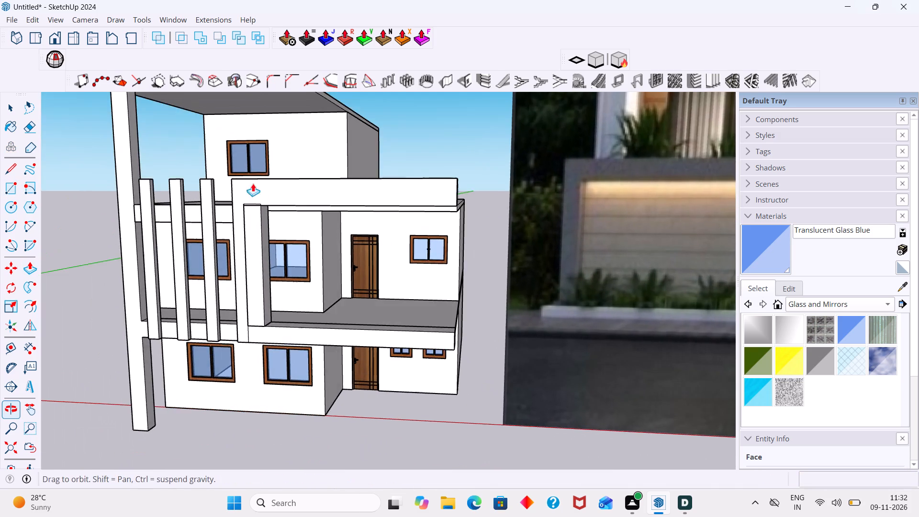
scroll(254, 203, "up", 13)
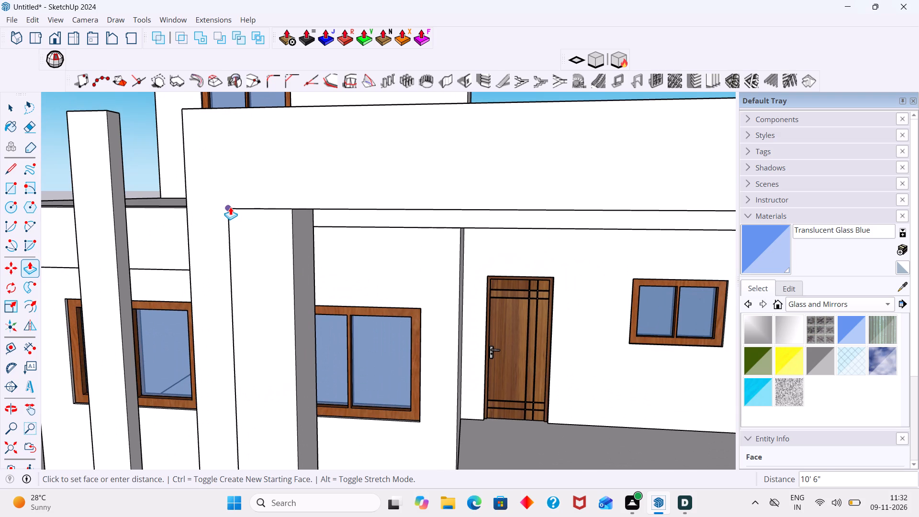
left_click(230, 207)
key("space")
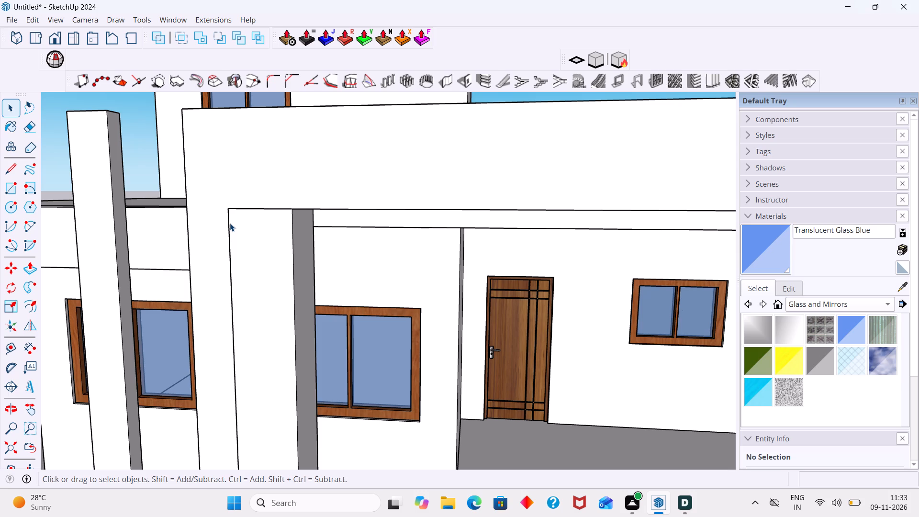
Compare the house's balcony frame, inner post and bottom beam with the reference photo from several angles.
scroll(236, 242, "down", 19)
scroll(289, 301, "down", 17)
left_click(415, 187)
scroll(350, 251, "up", 4)
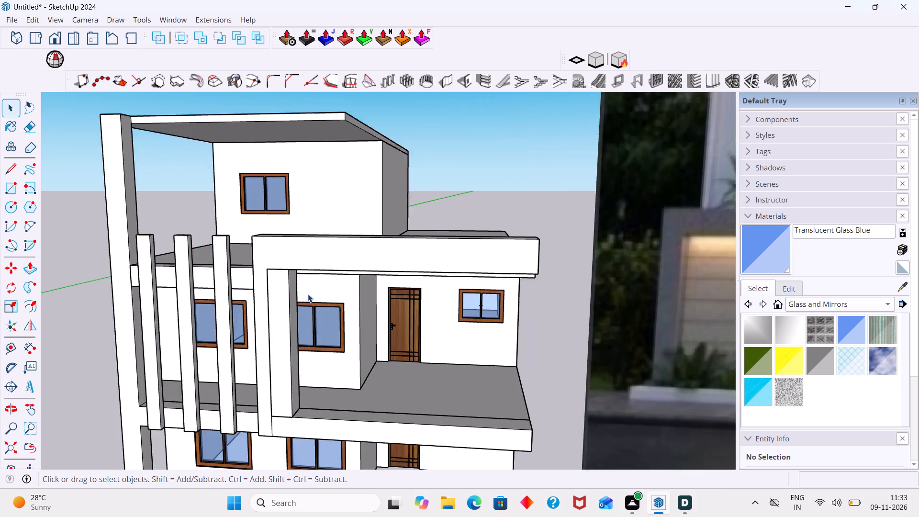
scroll(308, 294, "up", 3)
scroll(304, 297, "down", 10)
middle_click_drag(304, 293, 212, 262)
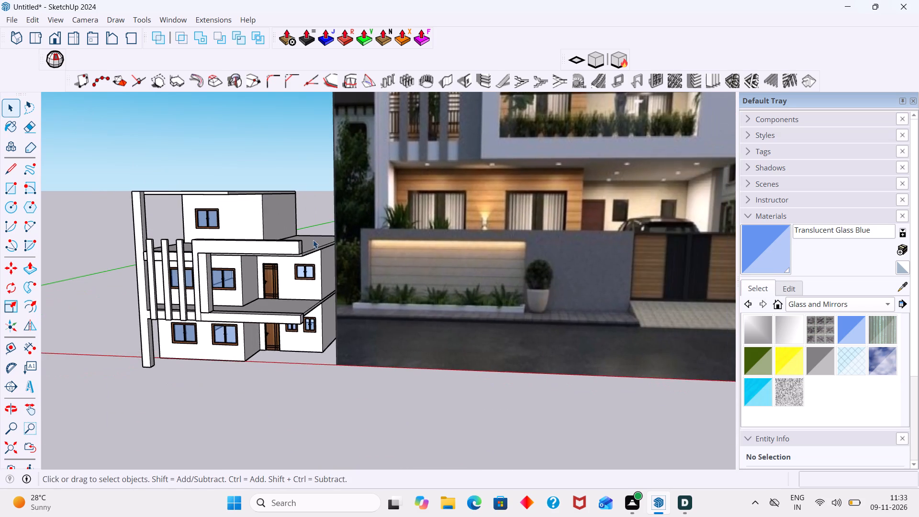
scroll(313, 240, "down", 7)
middle_click_drag(359, 241, 345, 307)
scroll(382, 217, "up", 5)
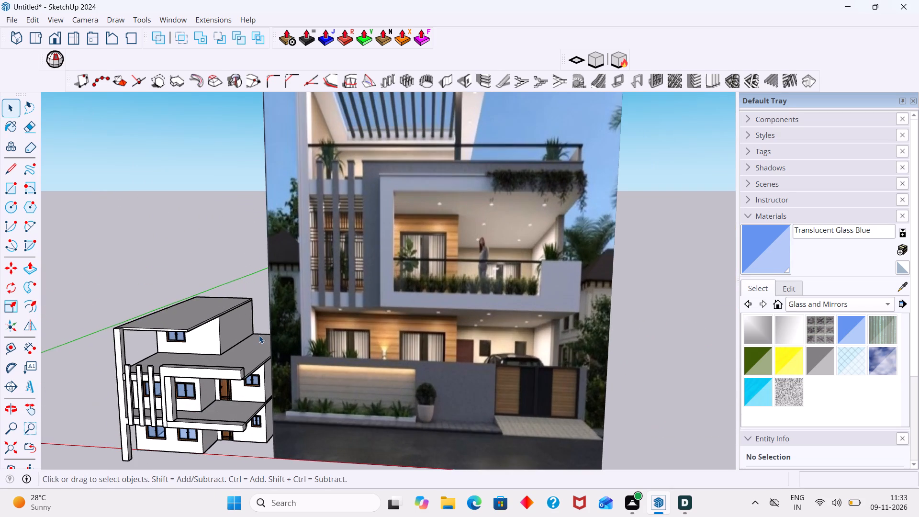
middle_click_drag(259, 334, 264, 302)
scroll(184, 350, "up", 4)
scroll(184, 339, "down", 6)
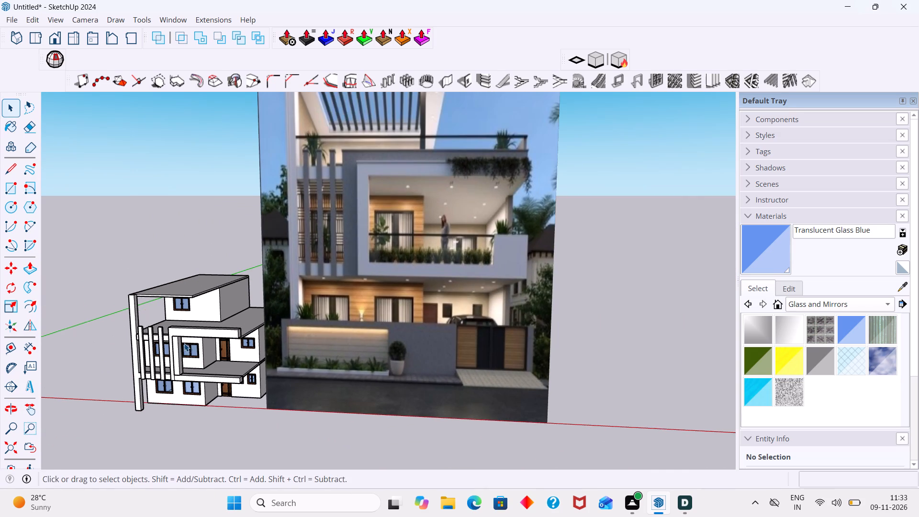
middle_click_drag(203, 339, 210, 352)
scroll(196, 357, "up", 2)
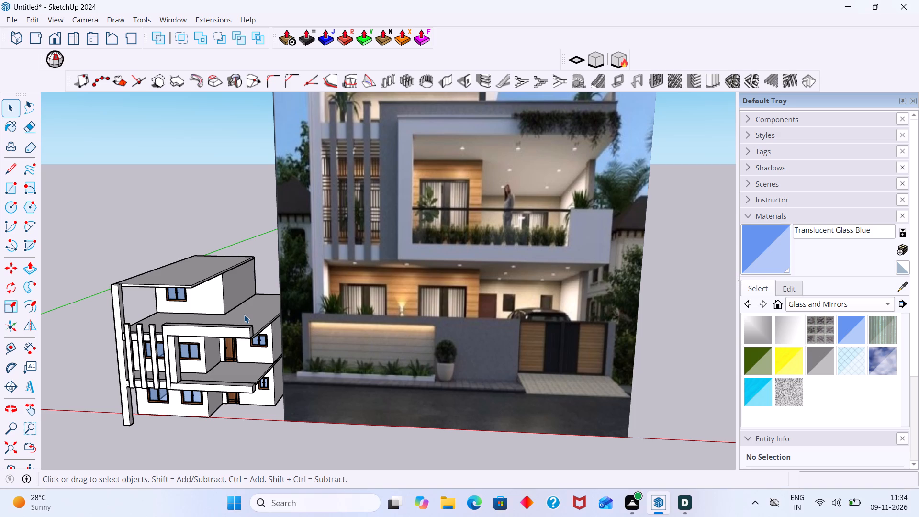
scroll(249, 385, "down", 4)
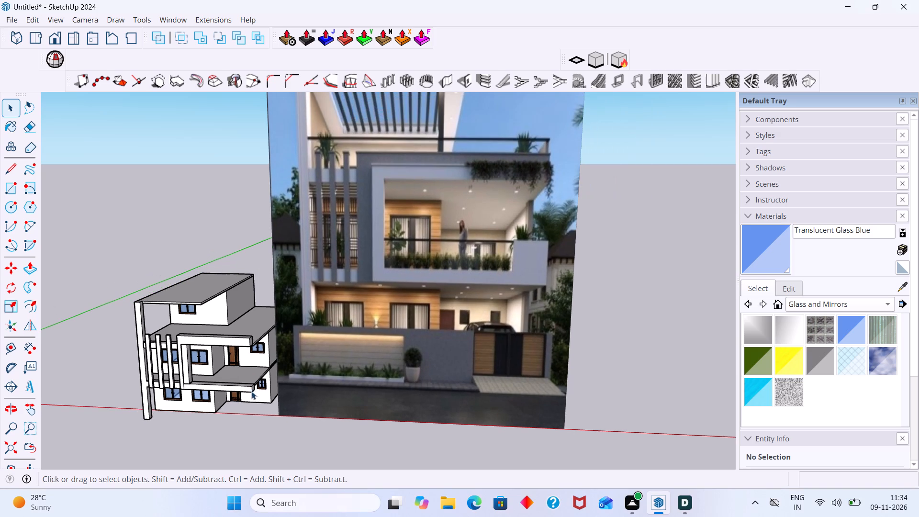
scroll(293, 393, "up", 5)
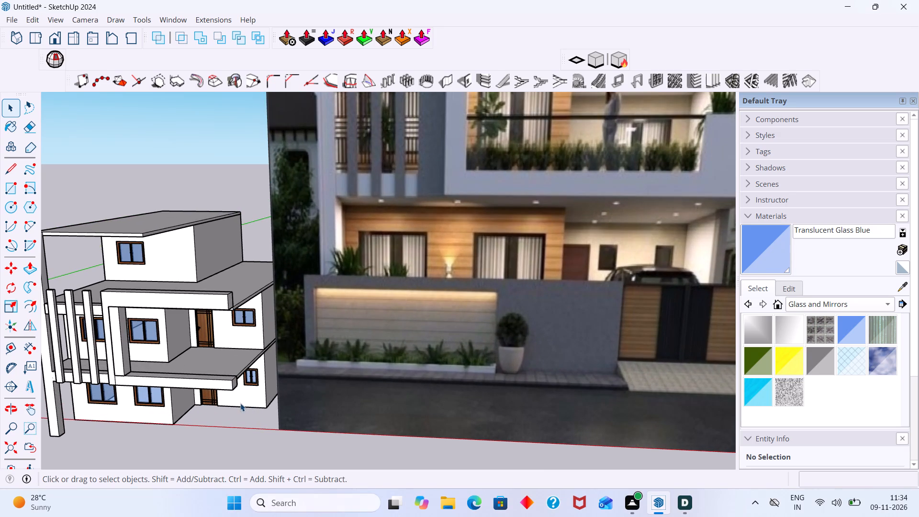
middle_click_drag(250, 402, 384, 362, "shift")
scroll(362, 348, "up", 7)
scroll(373, 328, "down", 2)
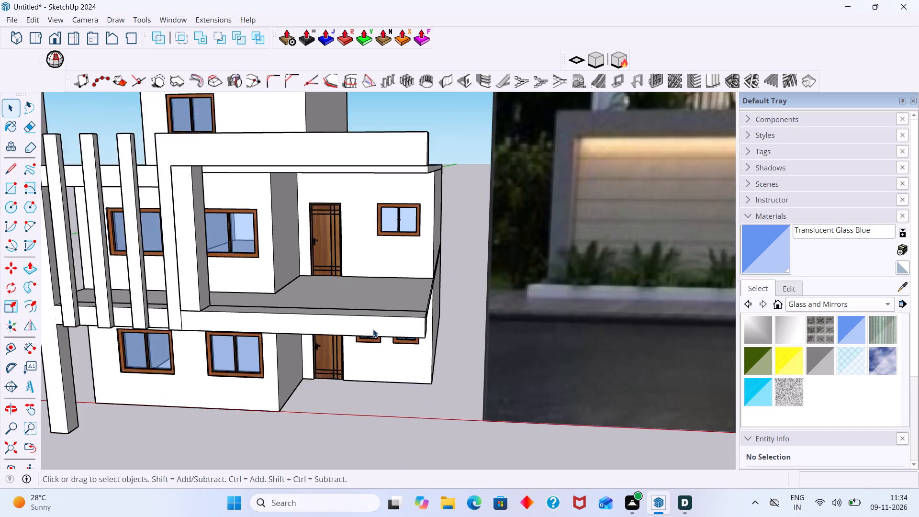
scroll(373, 329, "down", 3)
middle_click_drag(338, 312, 281, 338, "shift")
scroll(231, 299, "down", 10)
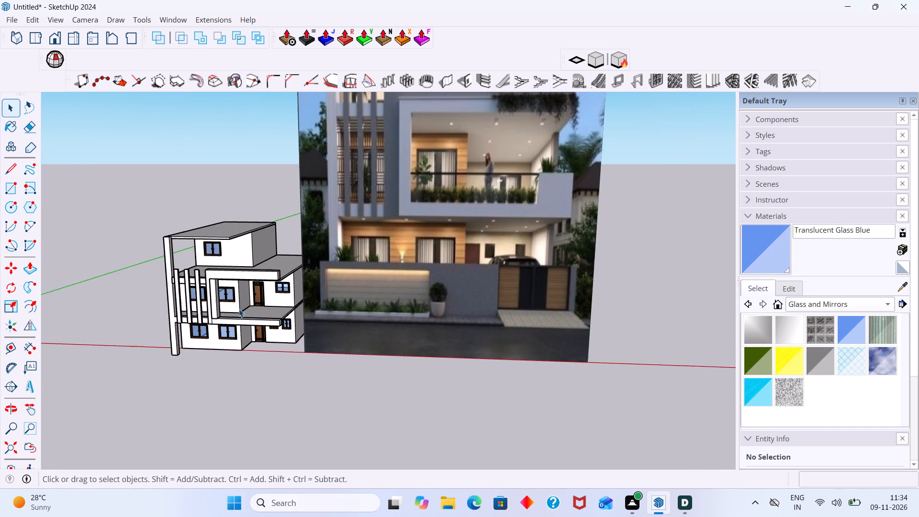
scroll(239, 309, "down", 3)
middle_click_drag(247, 313, 247, 366, "shift")
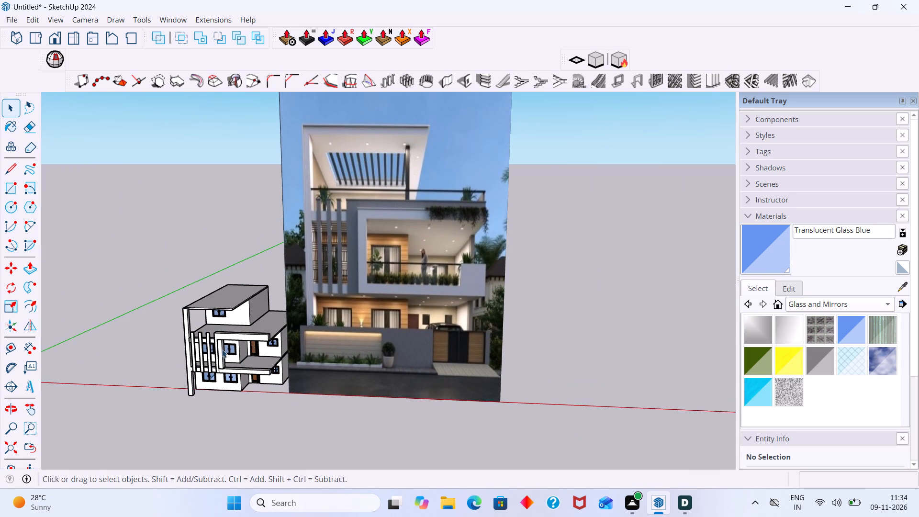
scroll(215, 342, "up", 9)
middle_click_drag(223, 366, 256, 371)
scroll(235, 373, "up", 4)
middle_click_drag(228, 371, 336, 348)
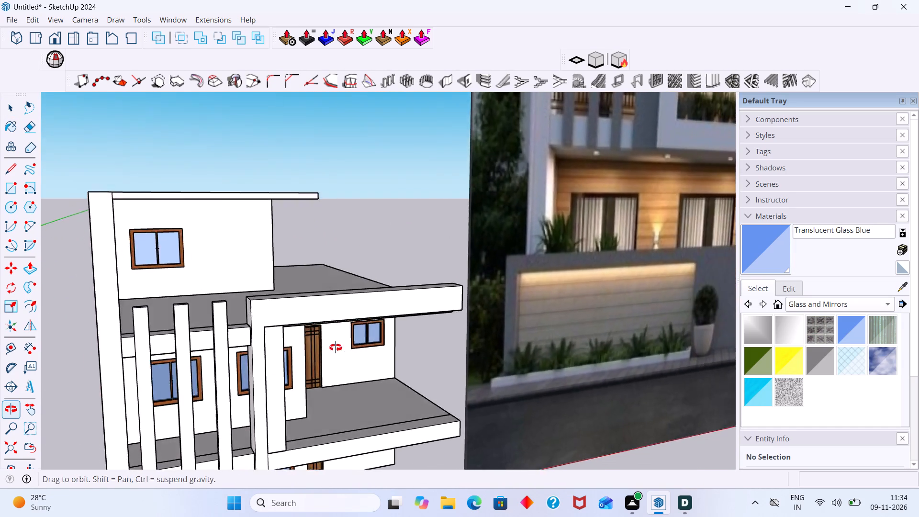
middle_click_drag(336, 348, 371, 337)
scroll(333, 347, "up", 4)
scroll(317, 345, "down", 5)
middle_click_drag(319, 354, 312, 353)
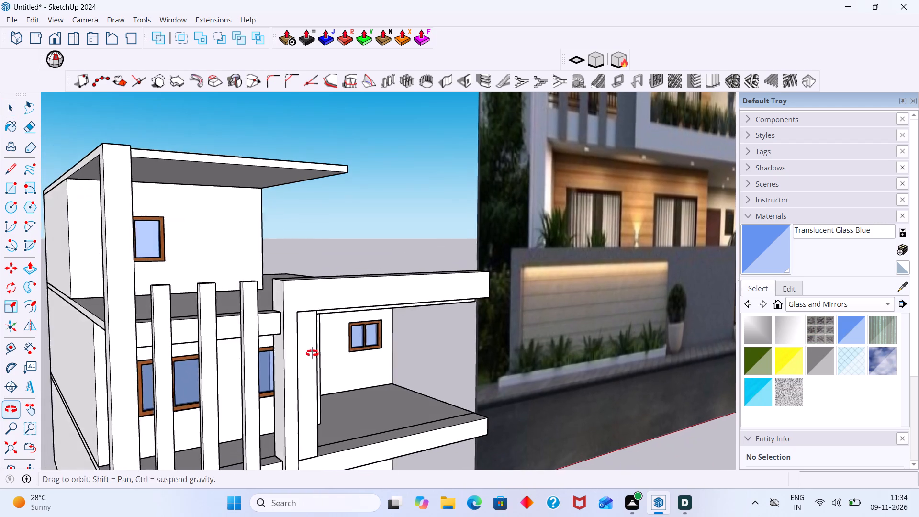
middle_click_drag(312, 353, 311, 353)
scroll(311, 362, "down", 3)
middle_click_drag(316, 366, 268, 318)
scroll(277, 380, "up", 5)
Inside the balcony frame's group, Push/Pull the bottom beam's front face 6" outward.
left_click(263, 399)
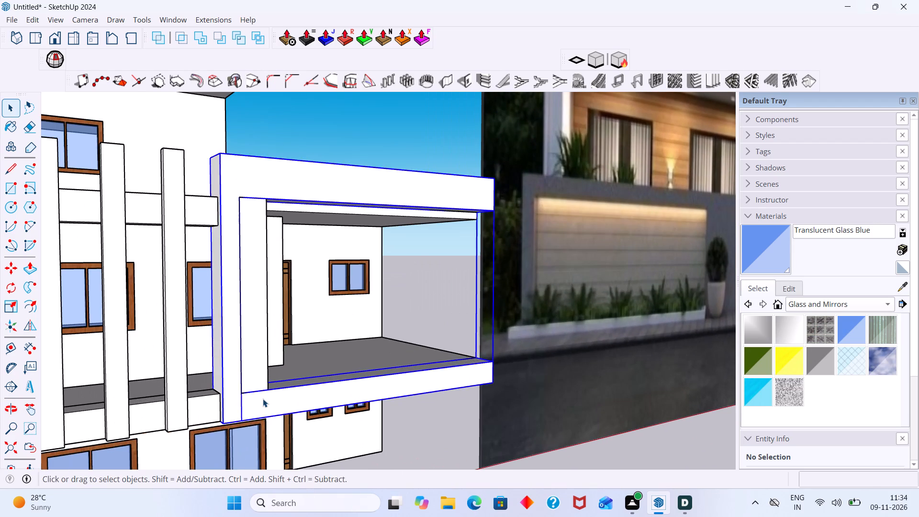
double_click(263, 399)
left_click(264, 404)
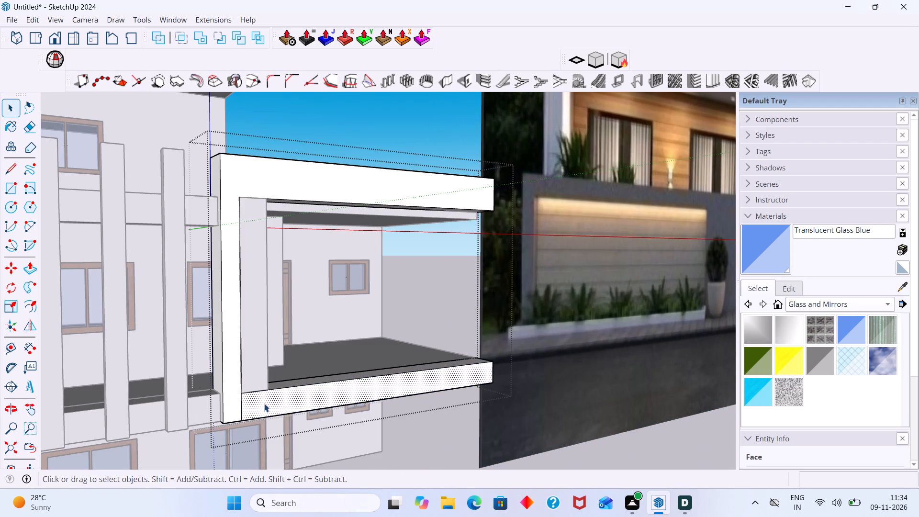
key("p")
left_click(264, 403)
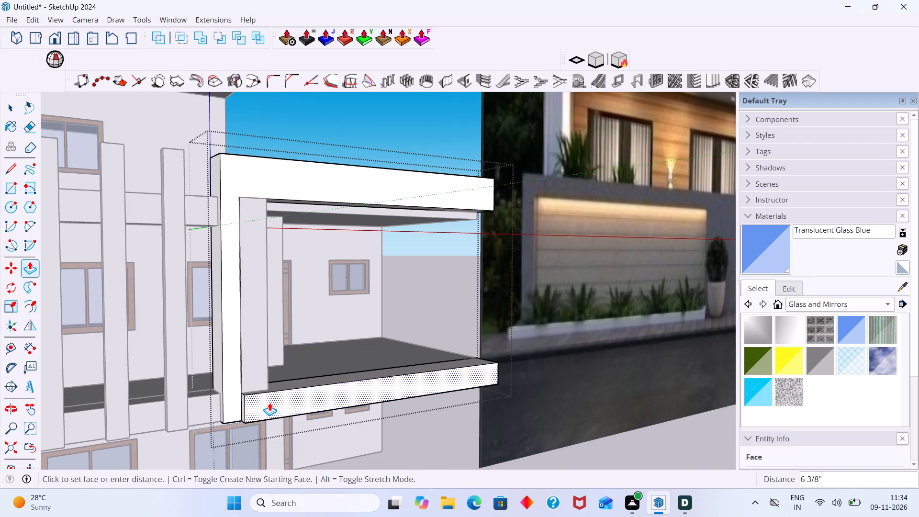
key("6")
key("shift+quotedbl")
key("Return")
key("space")
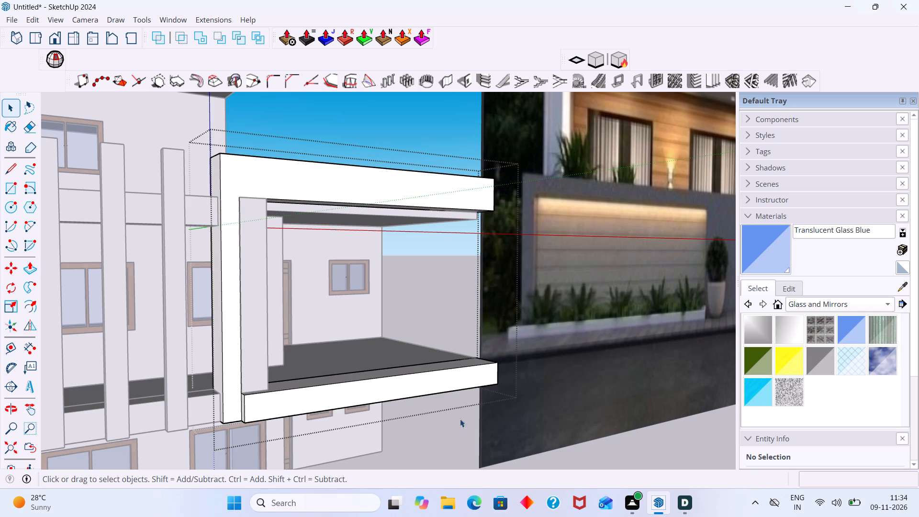
left_click(441, 446)
Push/Pull the inner post's front face outward by the same 6" to meet the bottom beam's front.
left_click(247, 369)
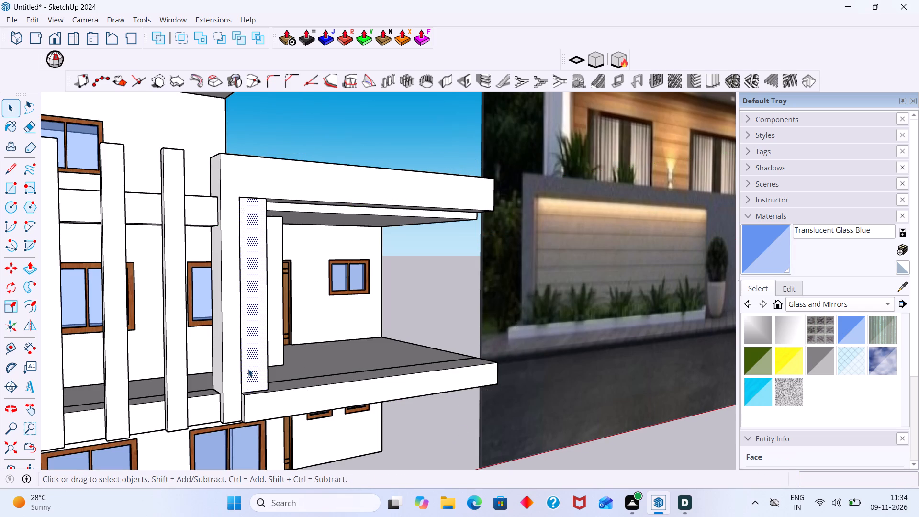
key("p")
double_click(249, 368)
key("space")
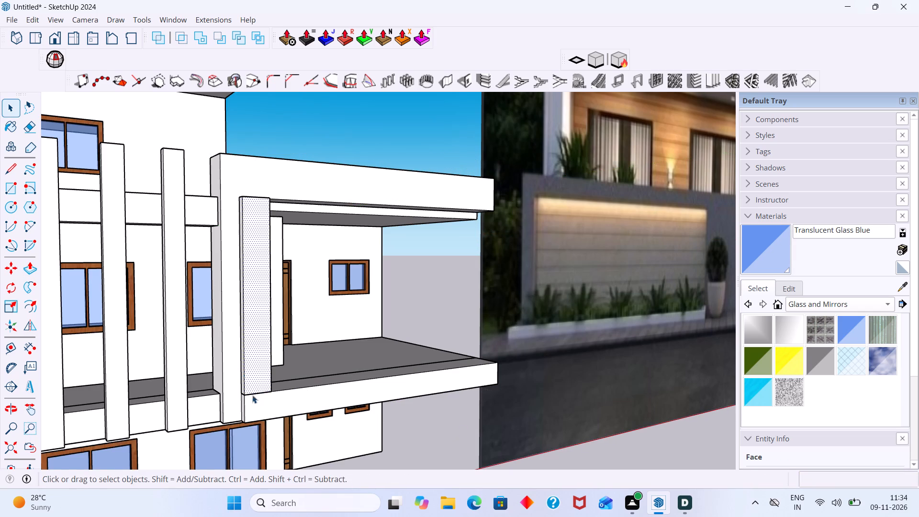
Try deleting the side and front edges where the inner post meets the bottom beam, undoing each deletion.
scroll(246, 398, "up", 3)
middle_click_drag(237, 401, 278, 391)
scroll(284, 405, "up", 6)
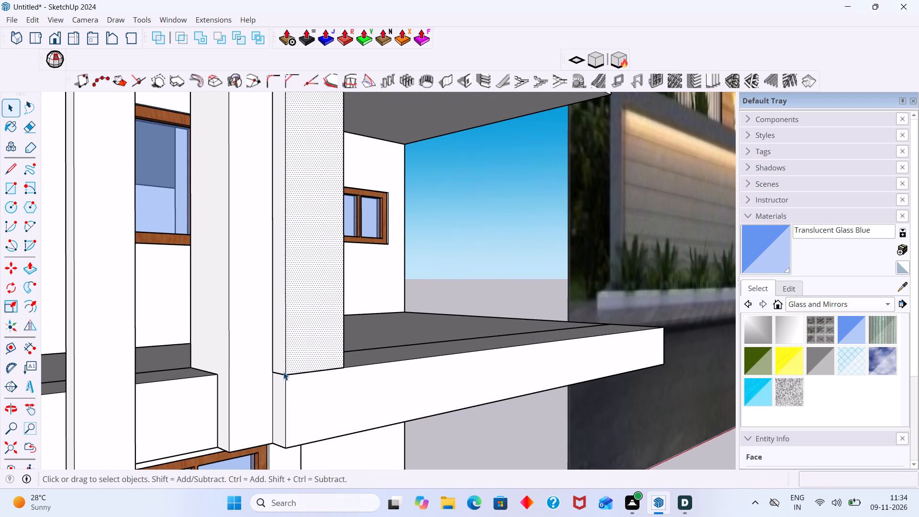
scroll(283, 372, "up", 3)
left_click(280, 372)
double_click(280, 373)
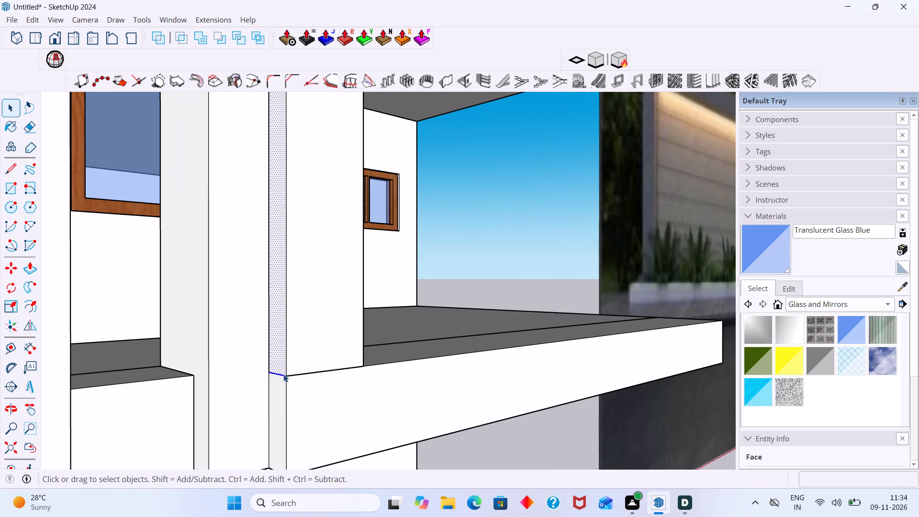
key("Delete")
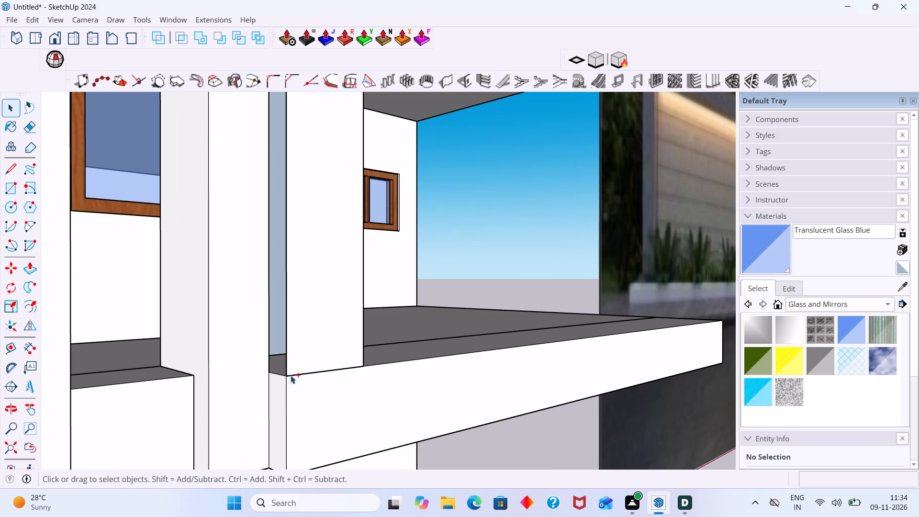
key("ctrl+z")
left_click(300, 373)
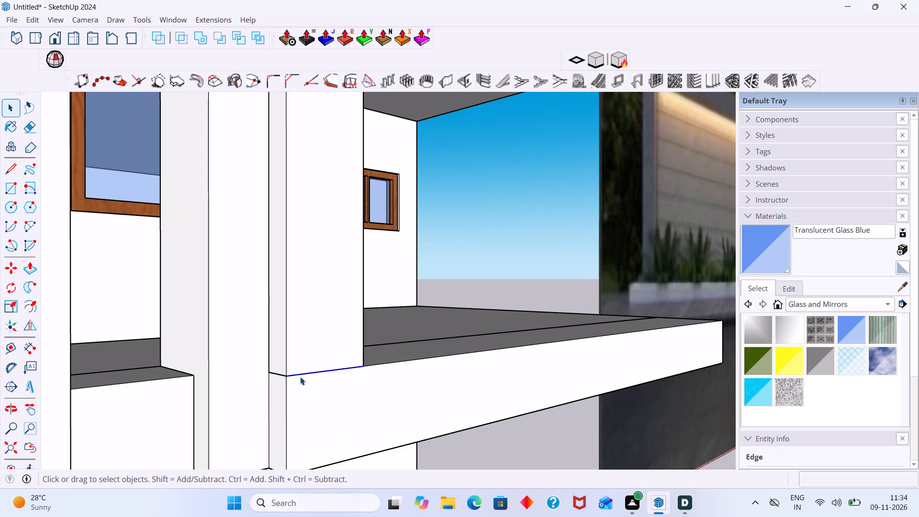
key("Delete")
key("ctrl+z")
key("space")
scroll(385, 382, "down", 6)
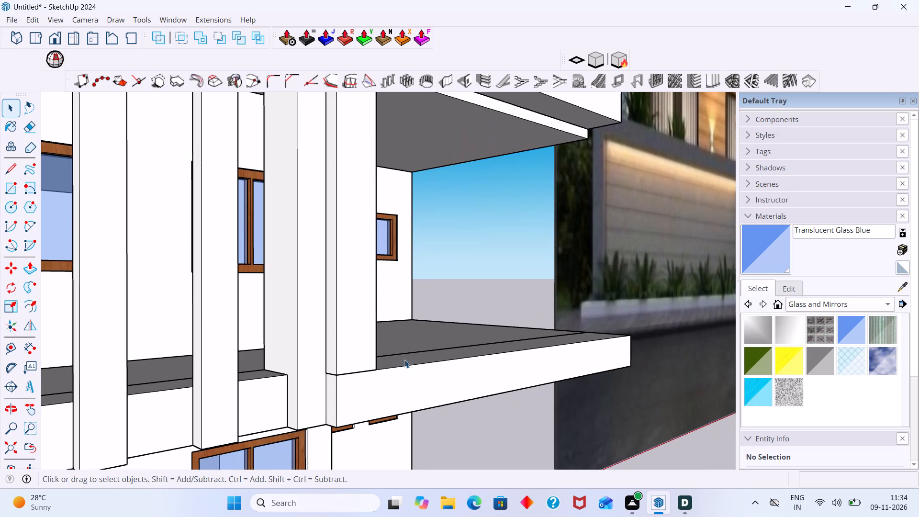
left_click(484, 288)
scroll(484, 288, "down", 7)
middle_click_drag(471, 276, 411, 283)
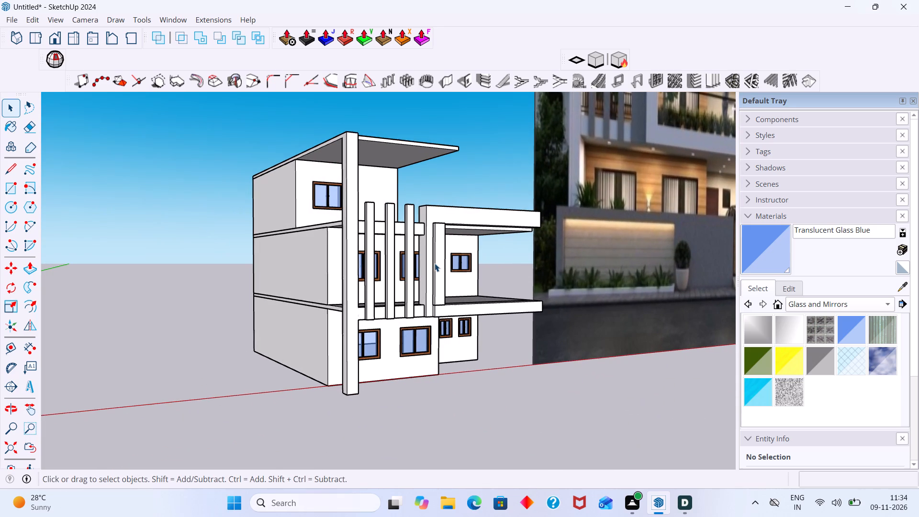
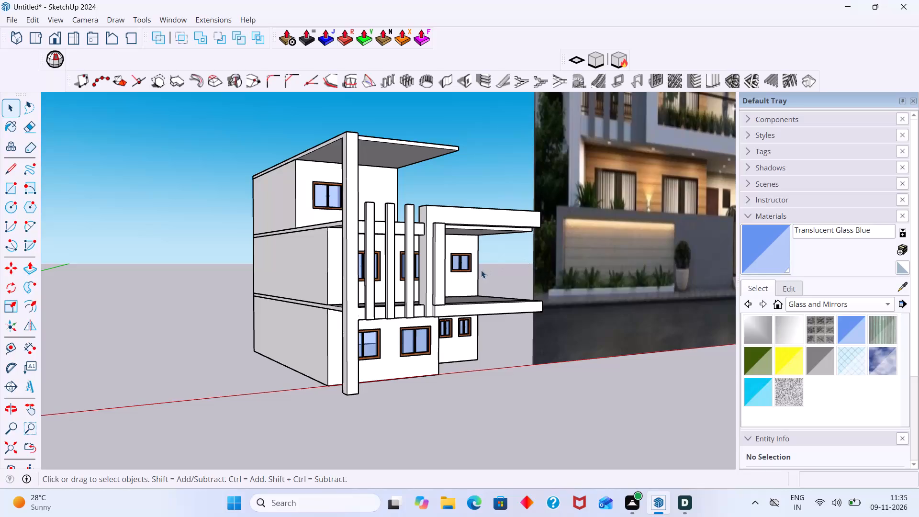
Examine the house model's front facade and upper floors against the reference photo beside it.
scroll(510, 265, "down", 3)
middle_click_drag(480, 263, 403, 262, "shift")
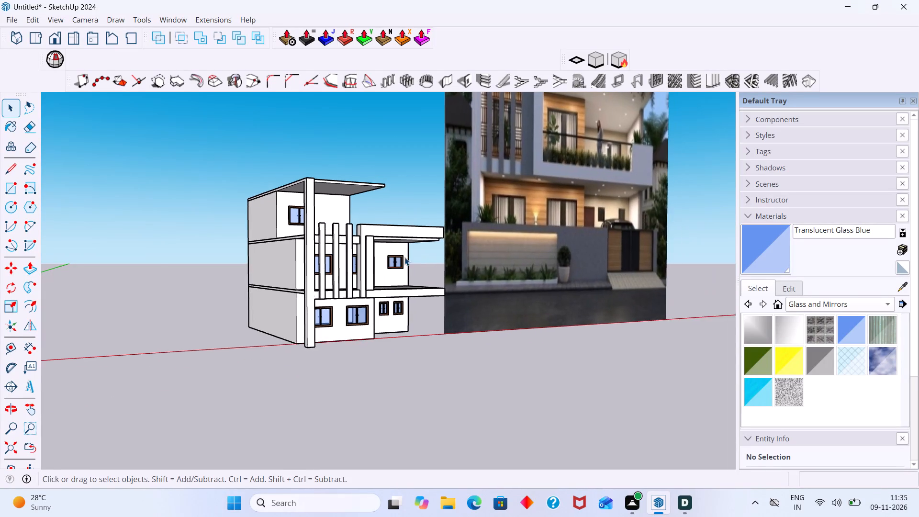
scroll(397, 250, "up", 6)
middle_click_drag(367, 233, 244, 234)
scroll(252, 234, "up", 3, "shift")
scroll(244, 216, "down", 3)
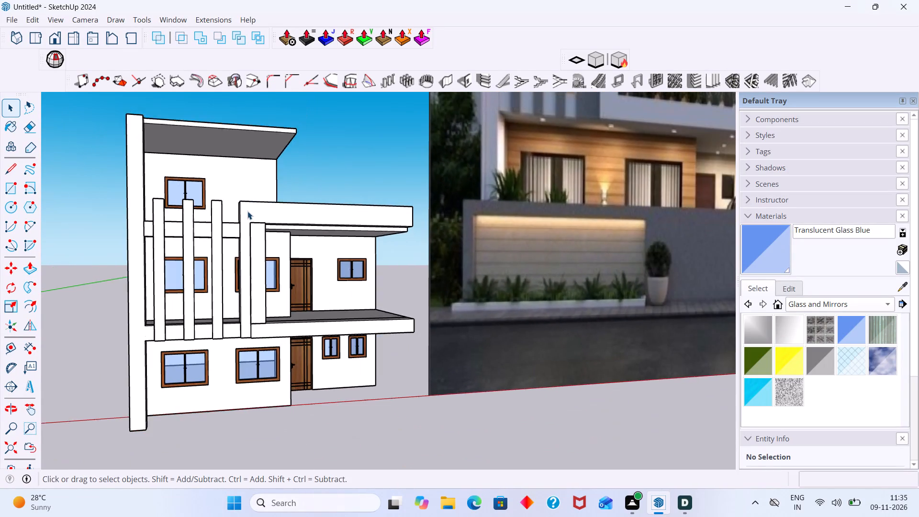
scroll(247, 211, "down", 8)
middle_click_drag(300, 224, 318, 336, "shift")
scroll(296, 321, "up", 1)
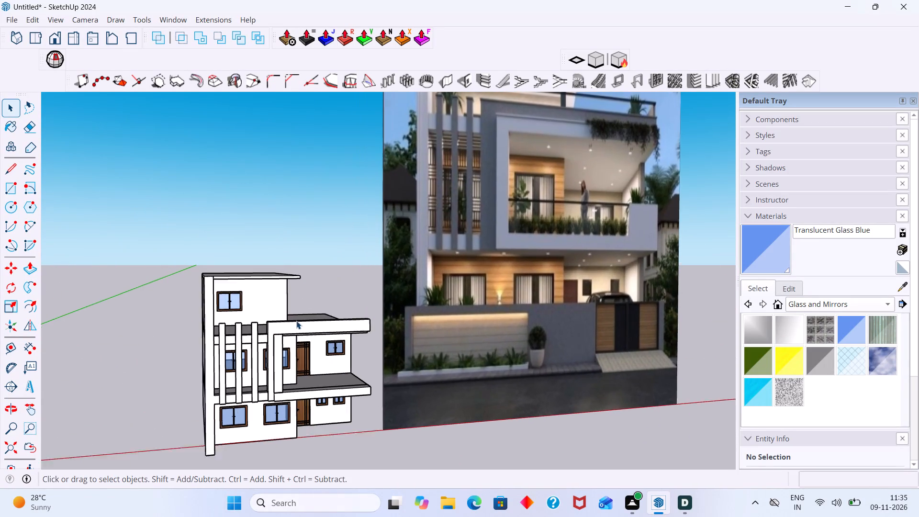
scroll(296, 321, "up", 4)
middle_click_drag(289, 334, 247, 331, "shift")
scroll(247, 330, "down", 5)
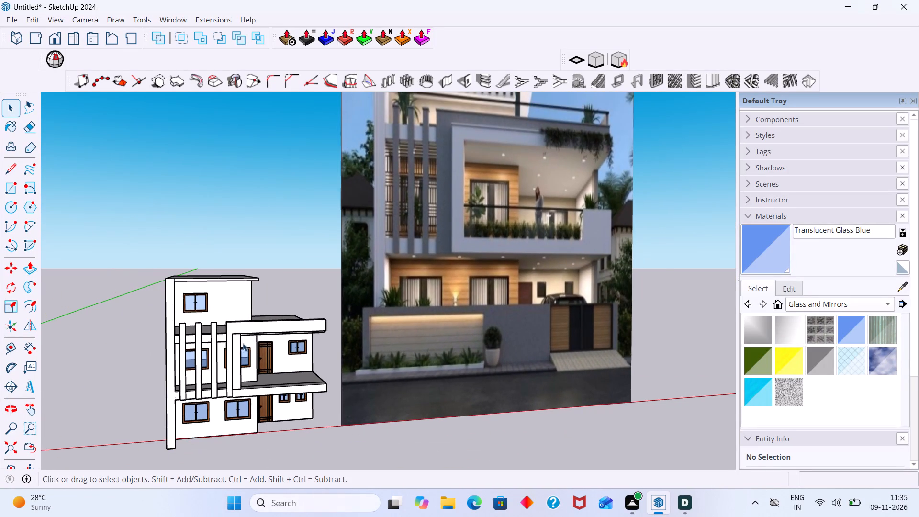
scroll(223, 345, "up", 2)
scroll(223, 342, "up", 1, "shift")
middle_click_drag(223, 342, 205, 412, "shift")
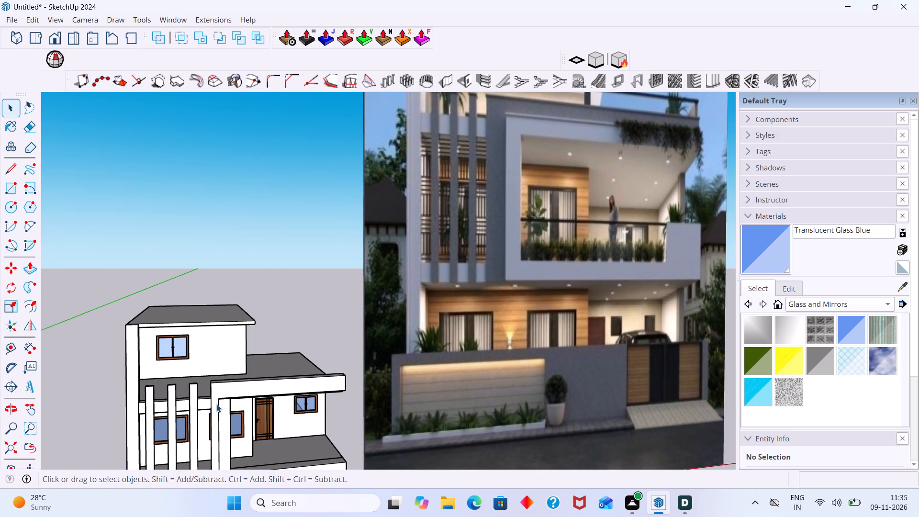
scroll(223, 401, "up", 8)
middle_click_drag(247, 393, 239, 385)
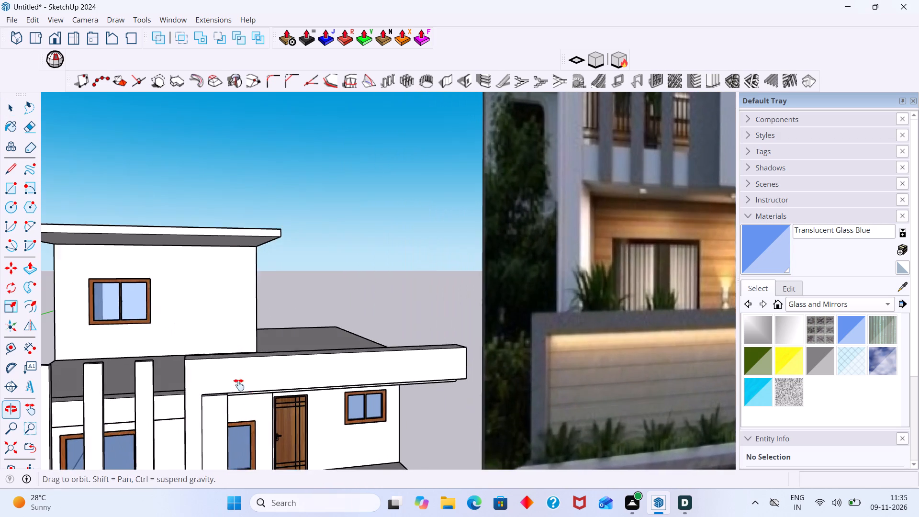
middle_click_drag(239, 385, 208, 362)
scroll(213, 362, "down", 13)
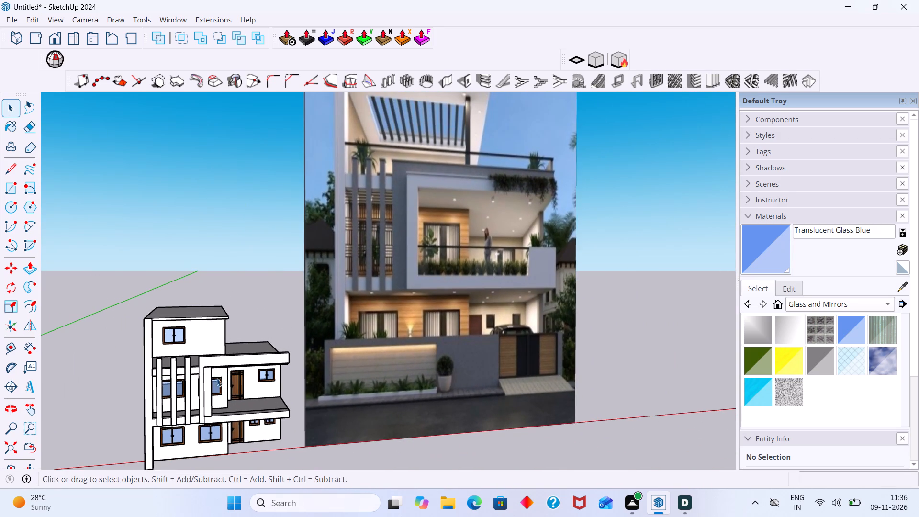
scroll(206, 381, "up", 2)
middle_click_drag(205, 372, 148, 374)
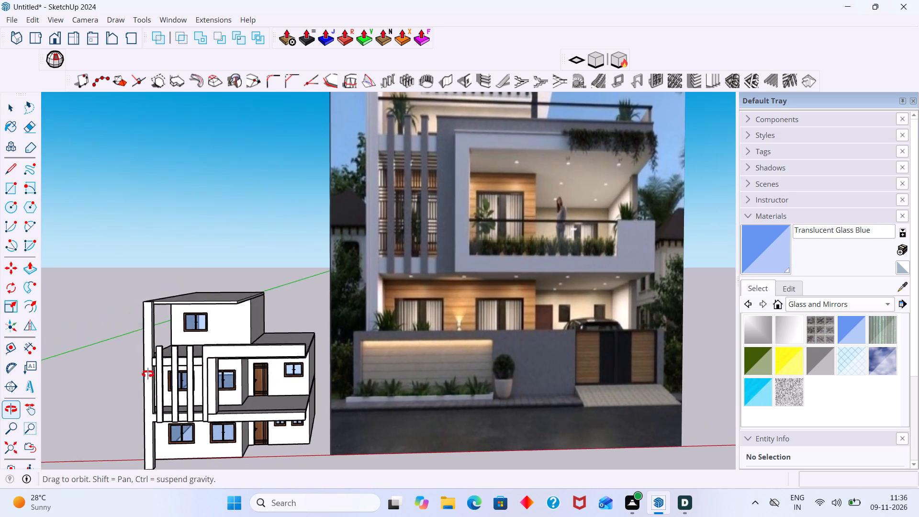
middle_click_drag(148, 374, 145, 375)
scroll(216, 387, "up", 2)
middle_click_drag(225, 370, 182, 376)
scroll(216, 349, "up", 2)
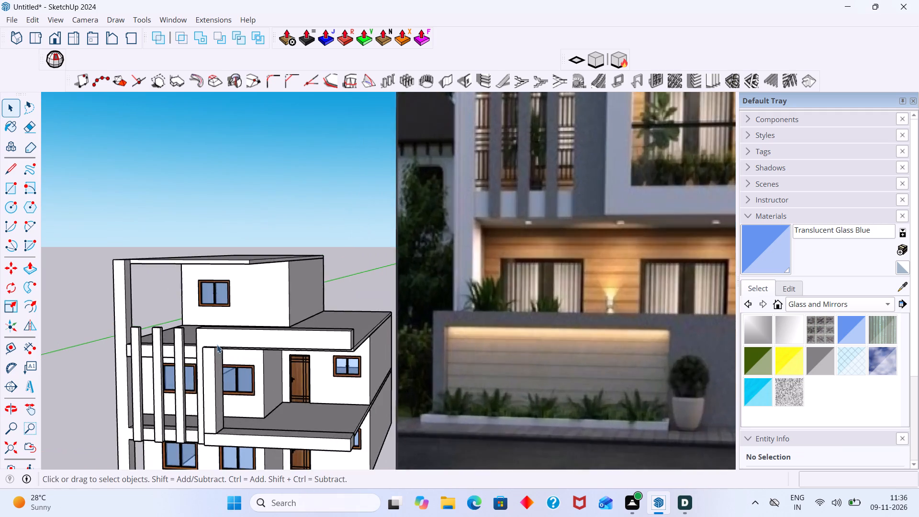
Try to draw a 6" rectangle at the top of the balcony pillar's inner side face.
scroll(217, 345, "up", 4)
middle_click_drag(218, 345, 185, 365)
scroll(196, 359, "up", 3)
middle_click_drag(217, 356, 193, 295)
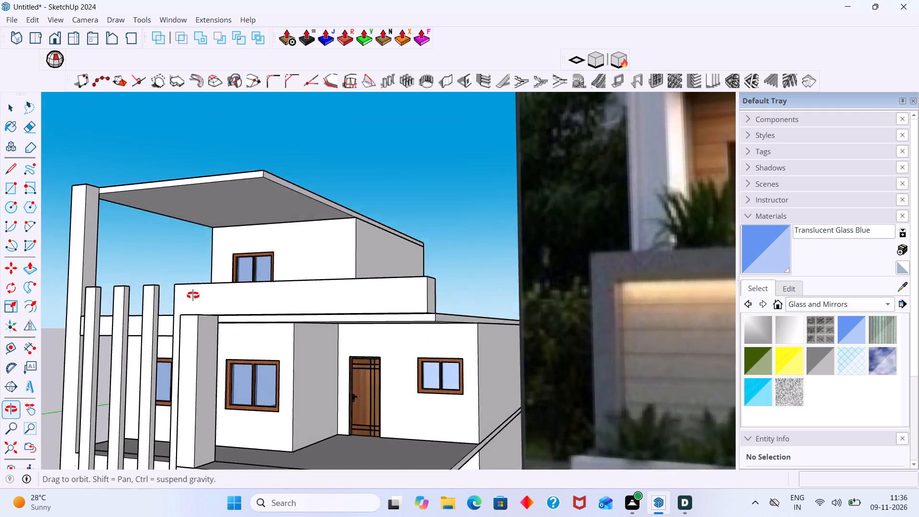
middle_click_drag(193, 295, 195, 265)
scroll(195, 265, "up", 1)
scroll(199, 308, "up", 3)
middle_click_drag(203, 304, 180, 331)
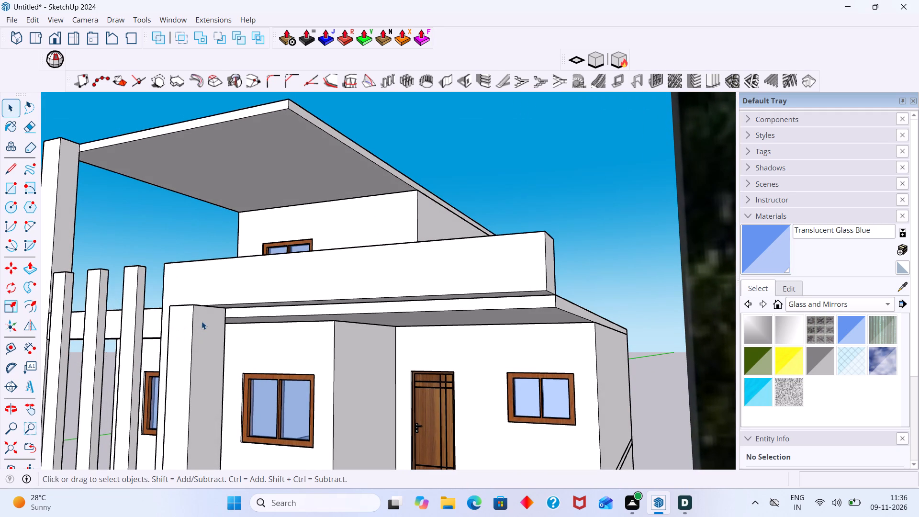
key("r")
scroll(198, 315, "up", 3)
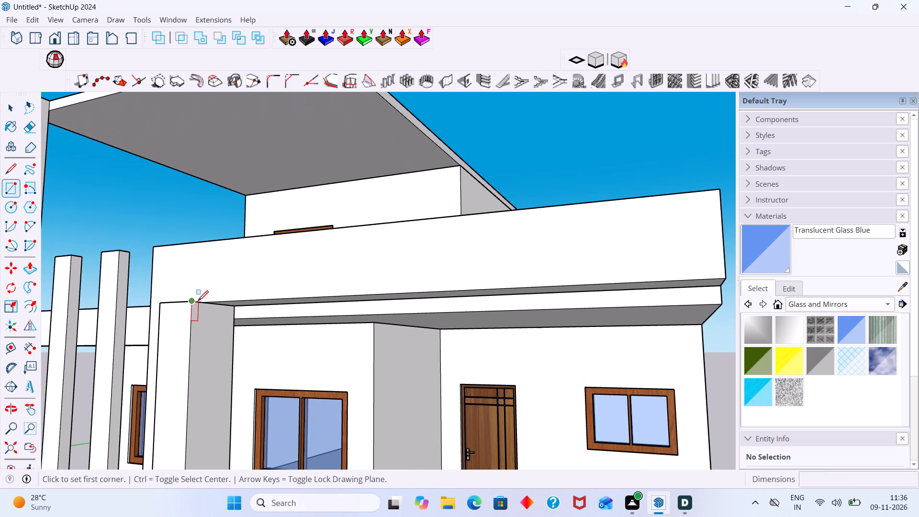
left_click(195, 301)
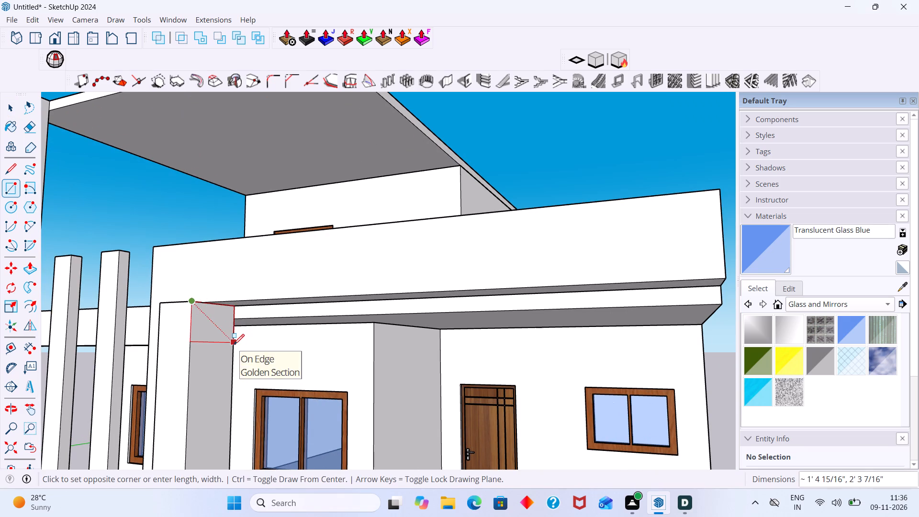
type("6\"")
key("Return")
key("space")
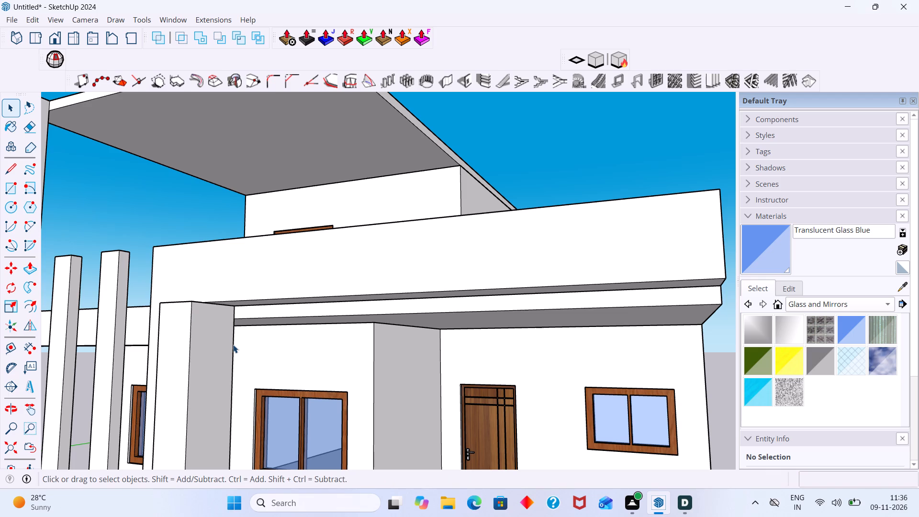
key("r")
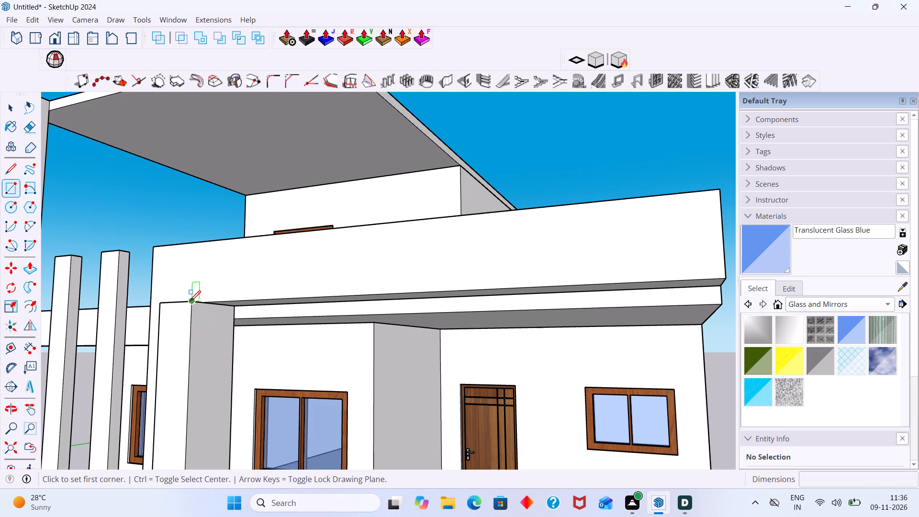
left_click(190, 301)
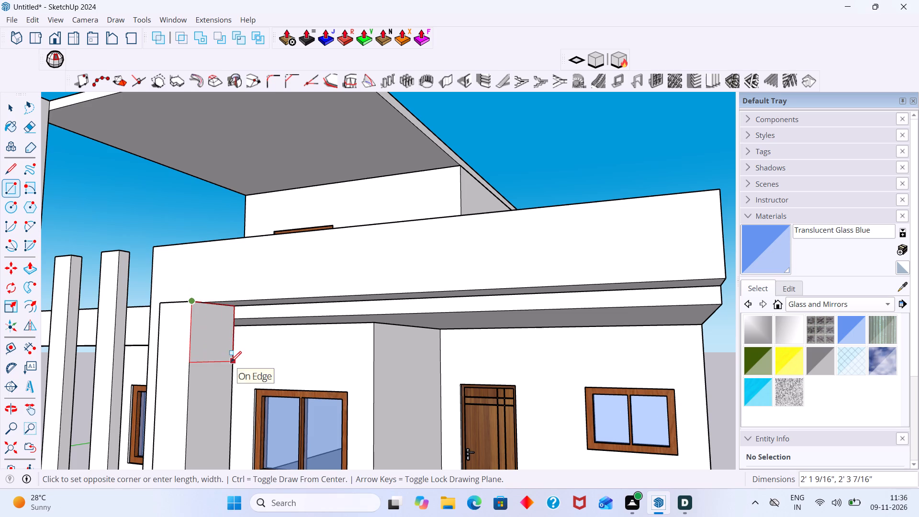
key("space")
Inside the pillar's group, draw a 1' high rectangle across the full width of its inner side face, at the top.
double_click(223, 360)
left_click(219, 359)
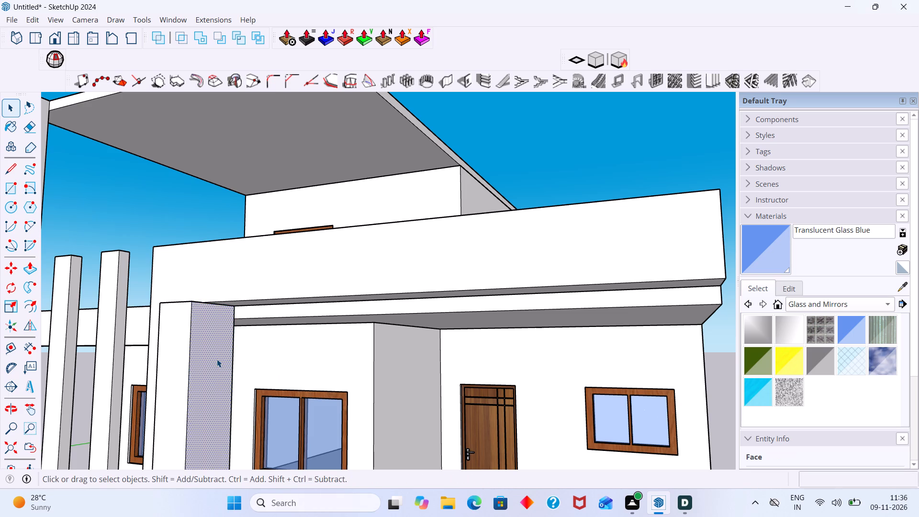
key("r")
left_click(191, 299)
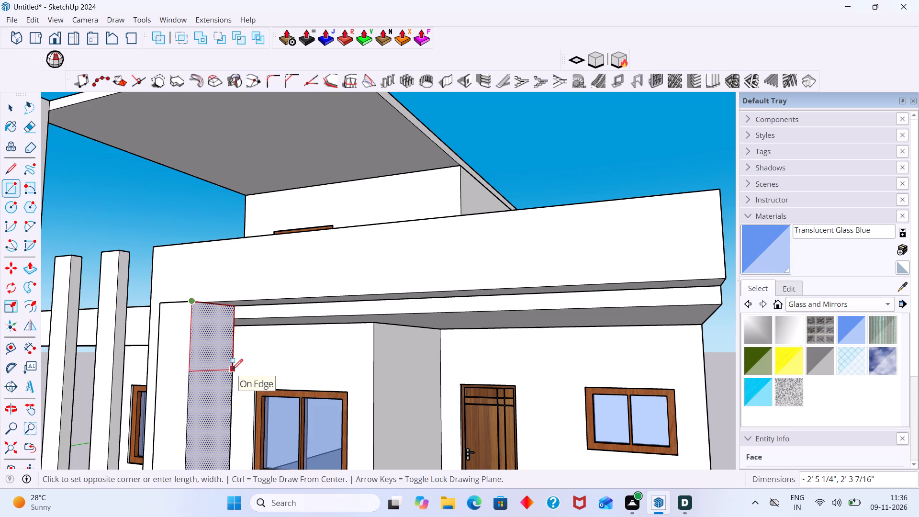
type("1'")
key("Return")
key("space")
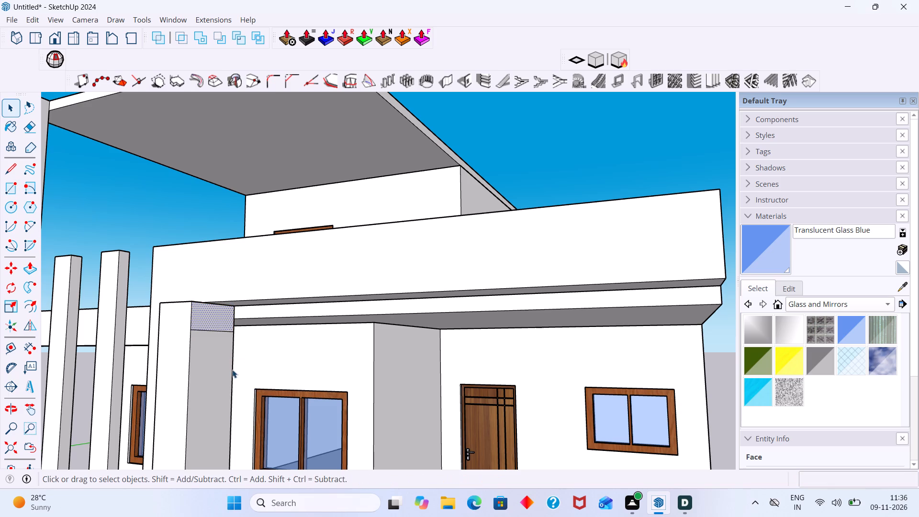
Push/Pull the 1' rectangle about 16' 6" out from the pillar, up to the end of the parapet beam above.
middle_click_drag(203, 417, 257, 440)
scroll(254, 449, "down", 1)
scroll(240, 347, "up", 5)
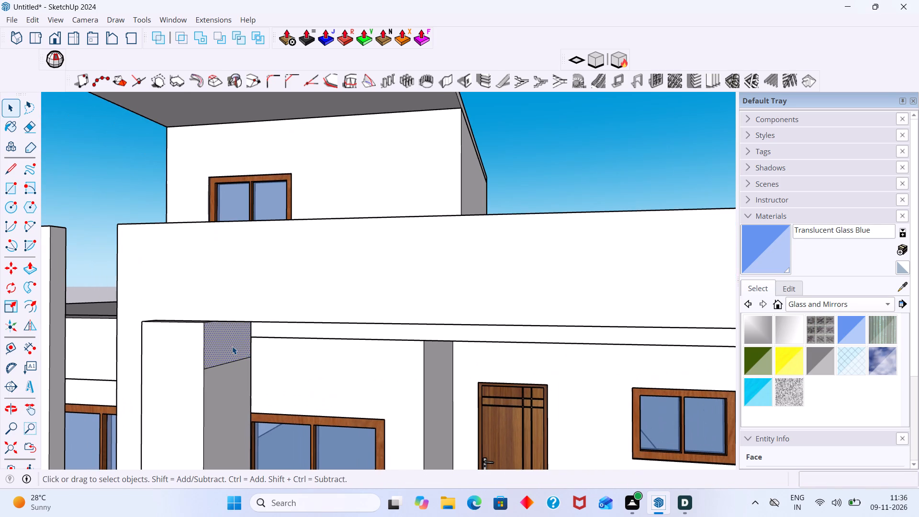
left_click(232, 346)
key("p")
left_click(232, 346)
scroll(336, 342, "down", 4)
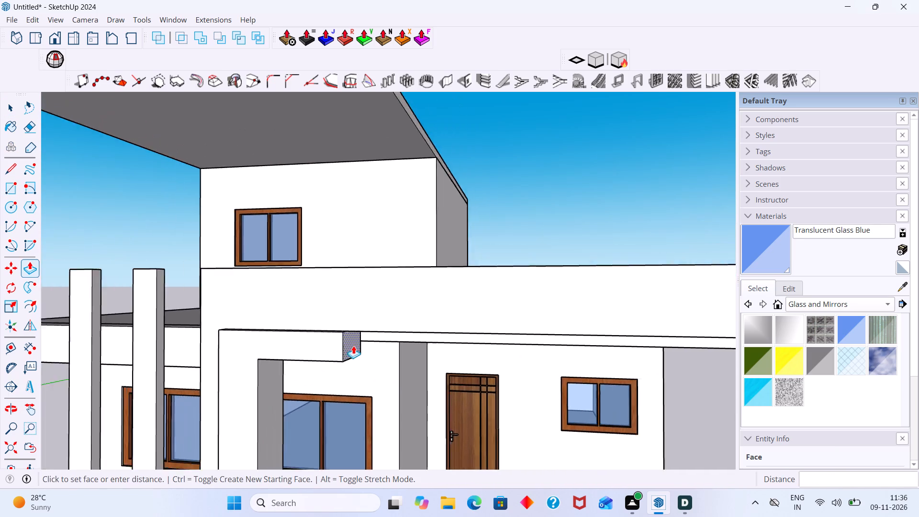
scroll(353, 346, "down", 10)
middle_click_drag(385, 353, 317, 326, "shift")
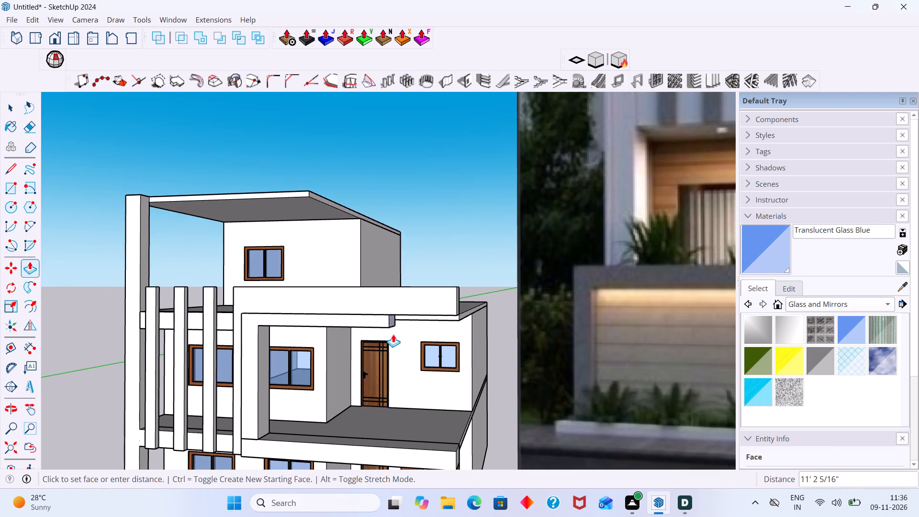
middle_click_drag(397, 335, 433, 346)
scroll(512, 327, "up", 6)
scroll(458, 324, "down", 6)
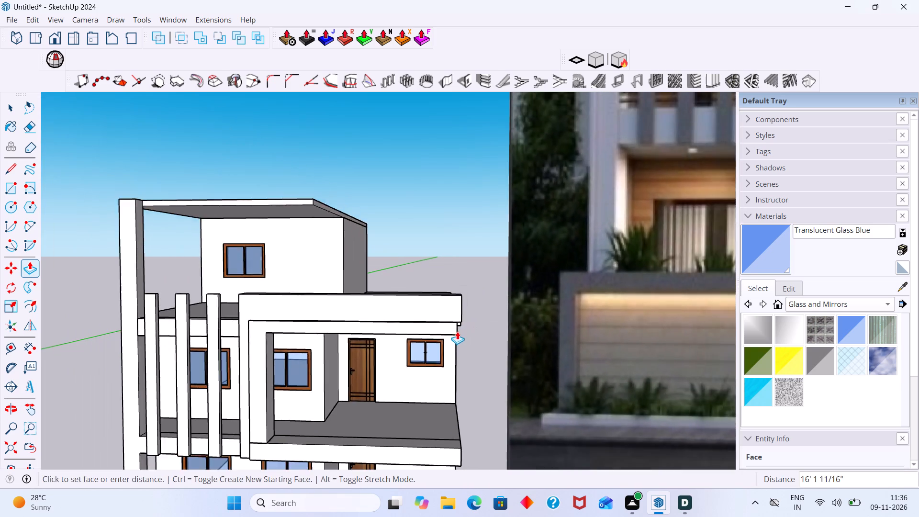
scroll(457, 331, "down", 5)
scroll(453, 334, "up", 8)
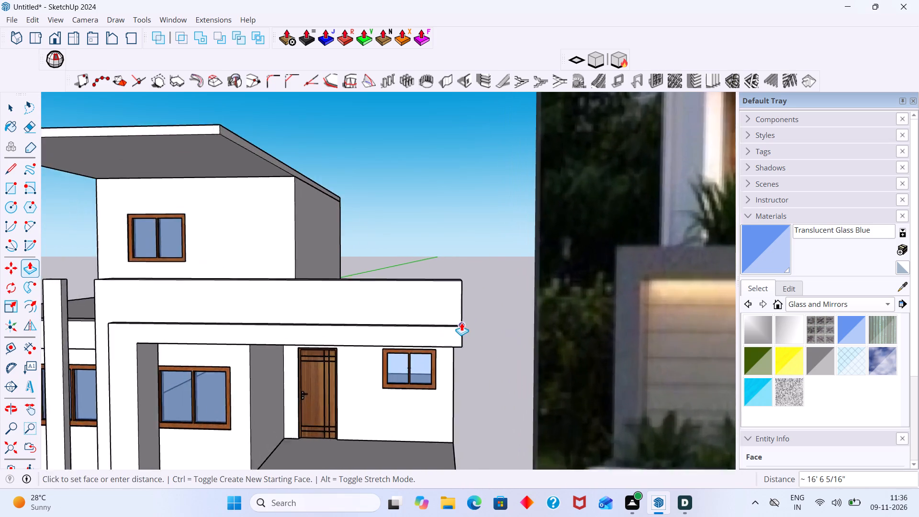
scroll(461, 323, "up", 10)
middle_click_drag(459, 332, 376, 334)
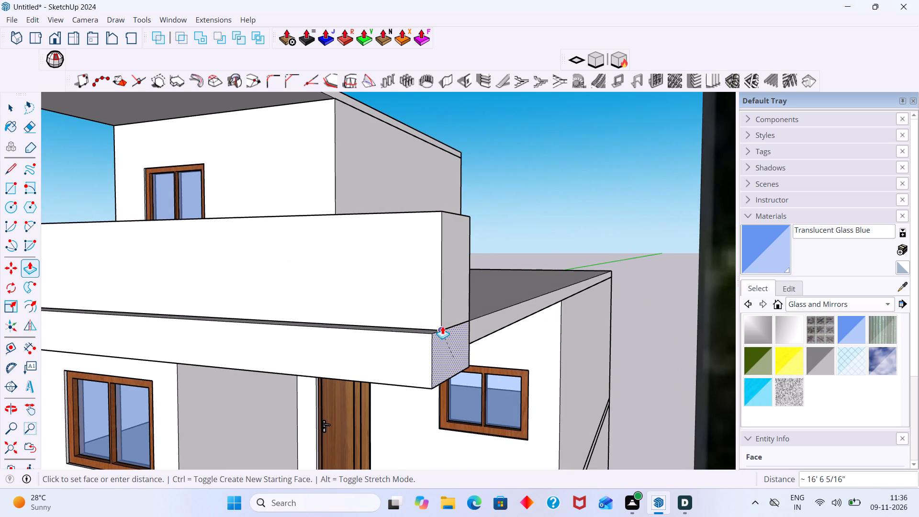
scroll(440, 324, "up", 5)
middle_click(440, 324)
scroll(441, 332, "up", 2)
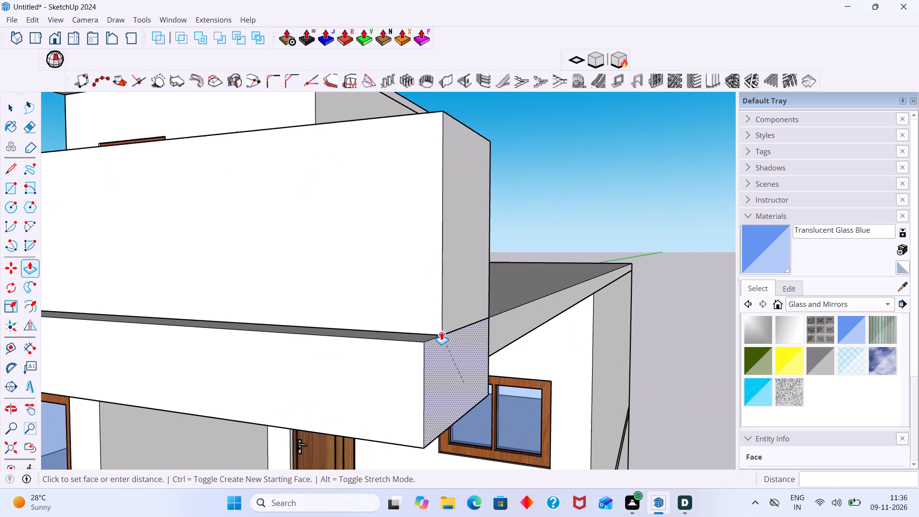
left_click(442, 332)
key("space")
Examine the new beam and the balcony frame from the front, above and the sides.
scroll(434, 348, "down", 14)
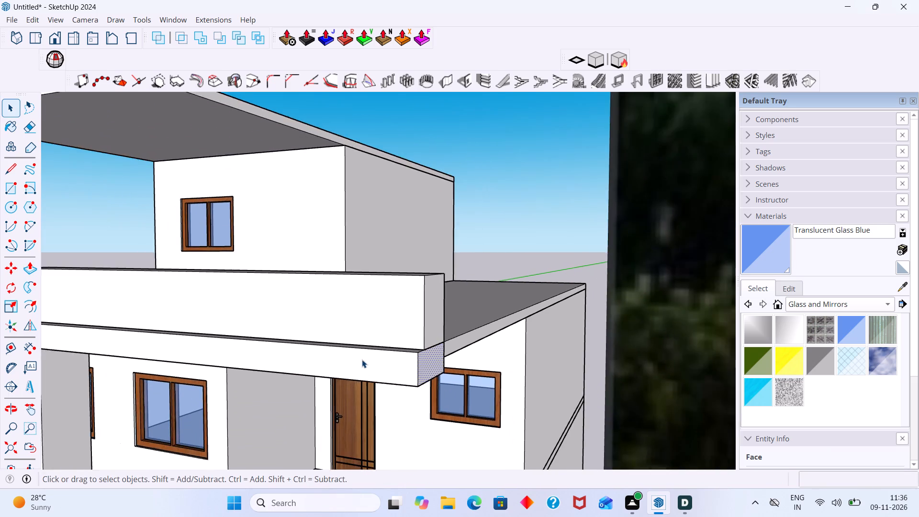
scroll(362, 360, "down", 6)
middle_click_drag(314, 369, 486, 393)
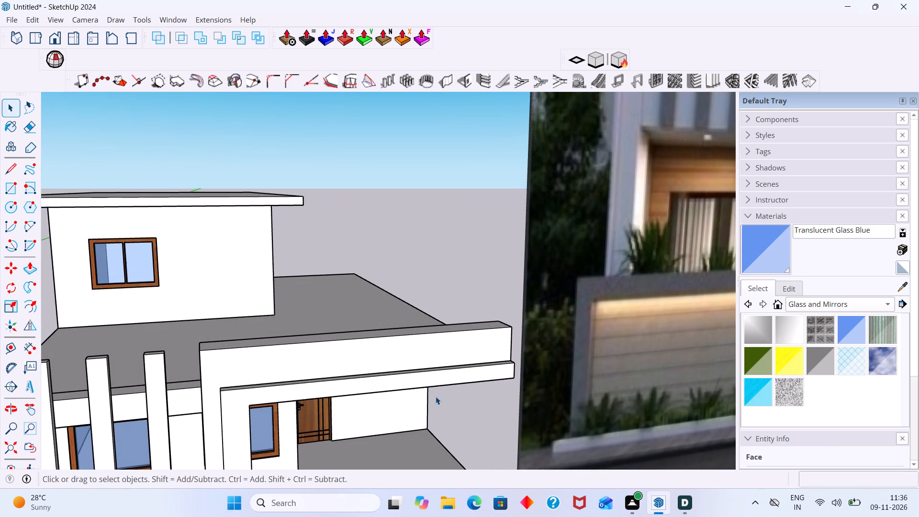
middle_click_drag(429, 395, 428, 325, "shift")
middle_click_drag(341, 334, 314, 385)
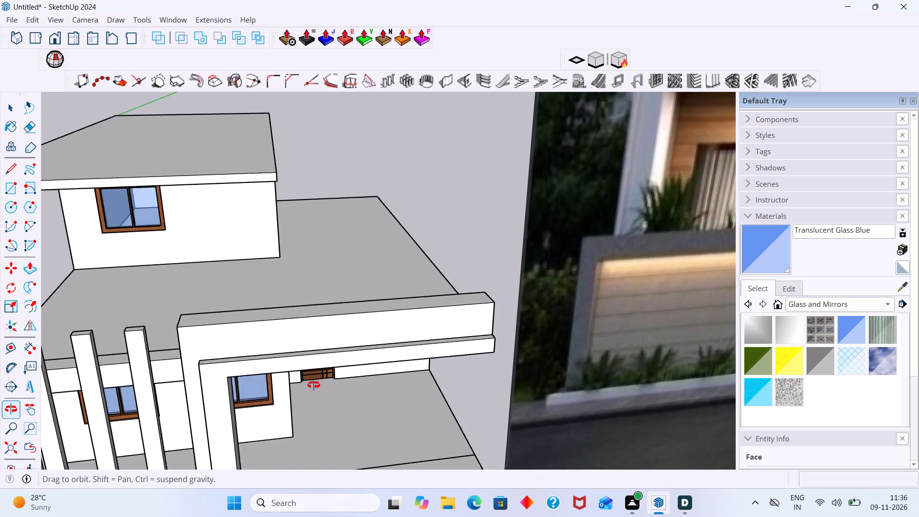
middle_click_drag(314, 385, 269, 394)
scroll(245, 379, "down", 4)
middle_click_drag(259, 393, 280, 335, "shift")
scroll(255, 376, "up", 1)
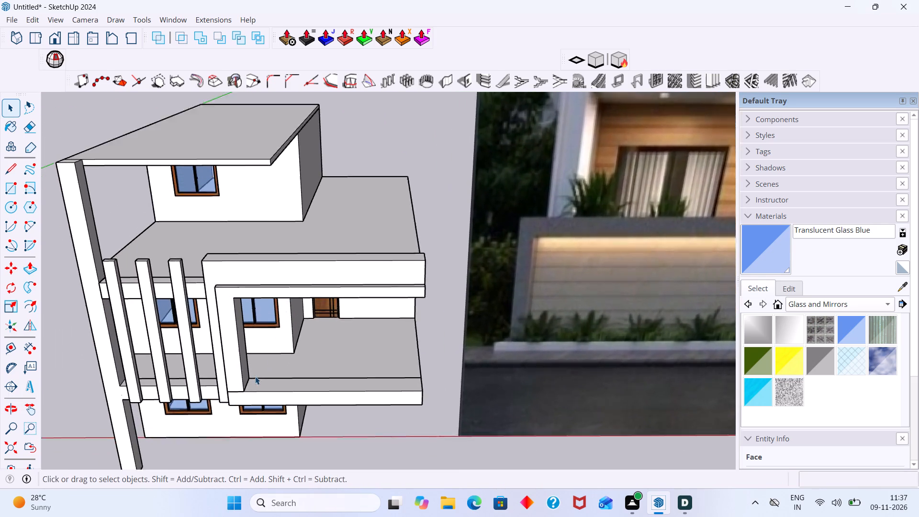
scroll(255, 376, "up", 4)
scroll(250, 387, "down", 6)
middle_click_drag(252, 381, 433, 367)
Measure the width of the balcony pillar's front face from its inner top corner.
scroll(430, 327, "up", 4)
middle_click_drag(340, 330, 231, 315)
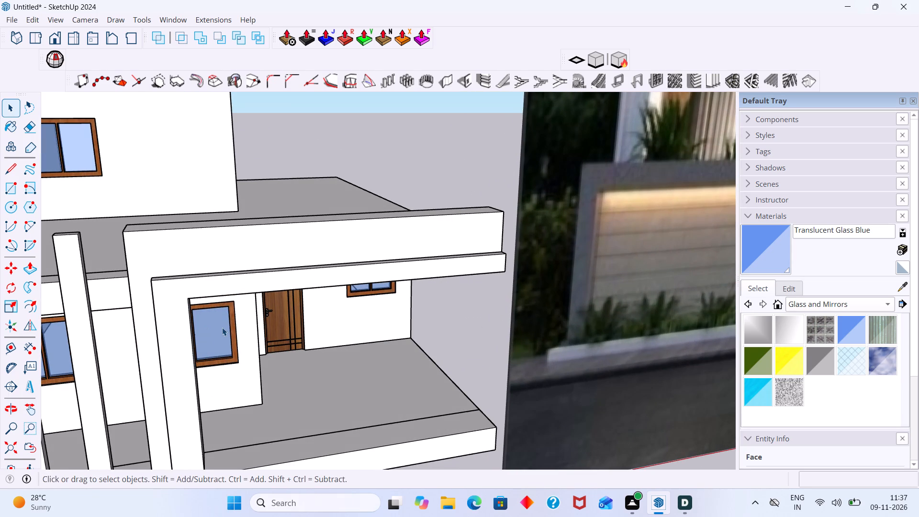
key("t")
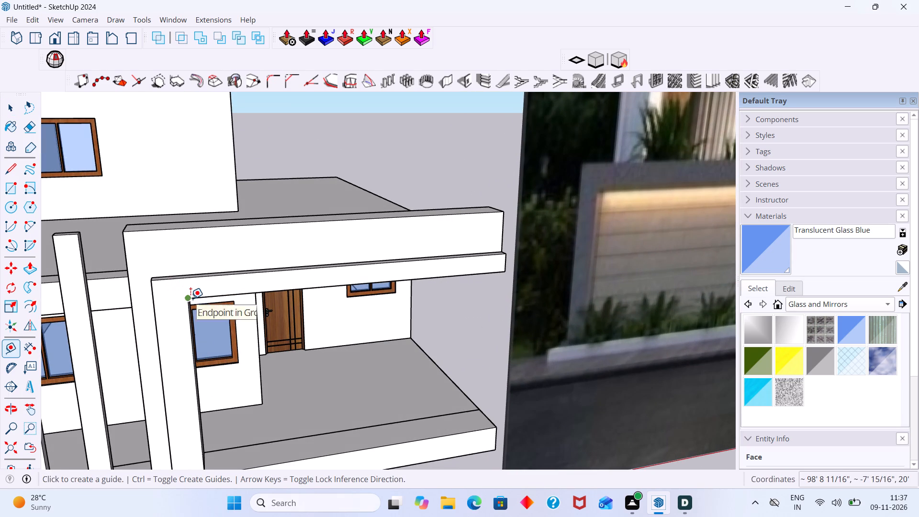
left_click(191, 299)
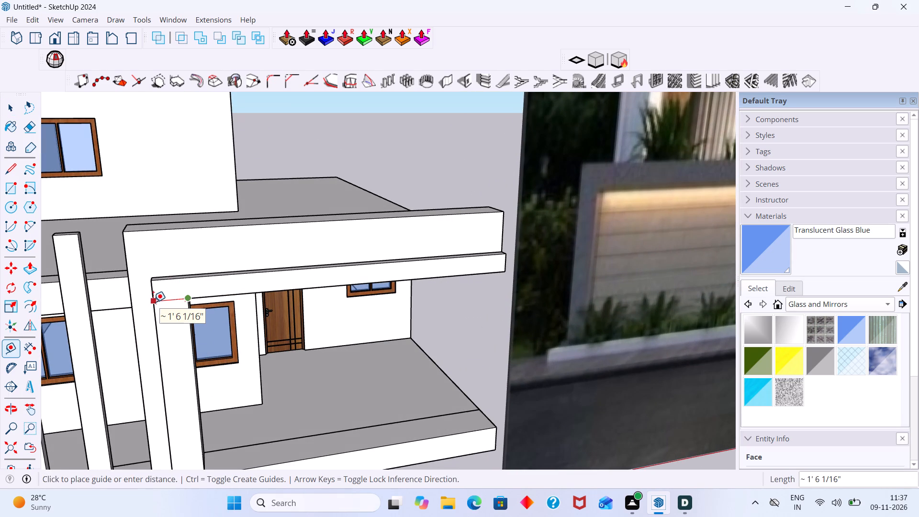
key("space")
Measure the height of the new balcony beam's front face from its inner lower corner at the pillar.
middle_click_drag(294, 297, 270, 231)
middle_click_drag(238, 224, 236, 220)
scroll(238, 224, "up", 1)
middle_click_drag(236, 220, 227, 201)
scroll(202, 213, "up", 2)
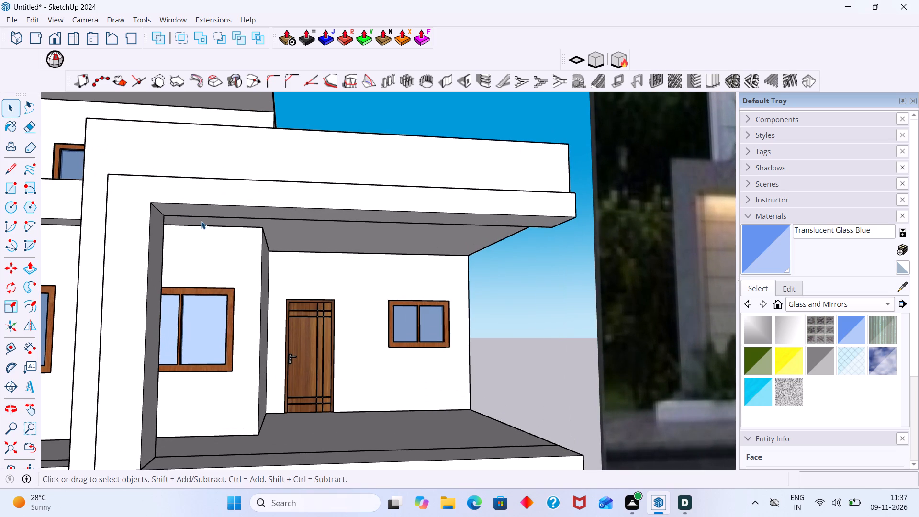
key("t")
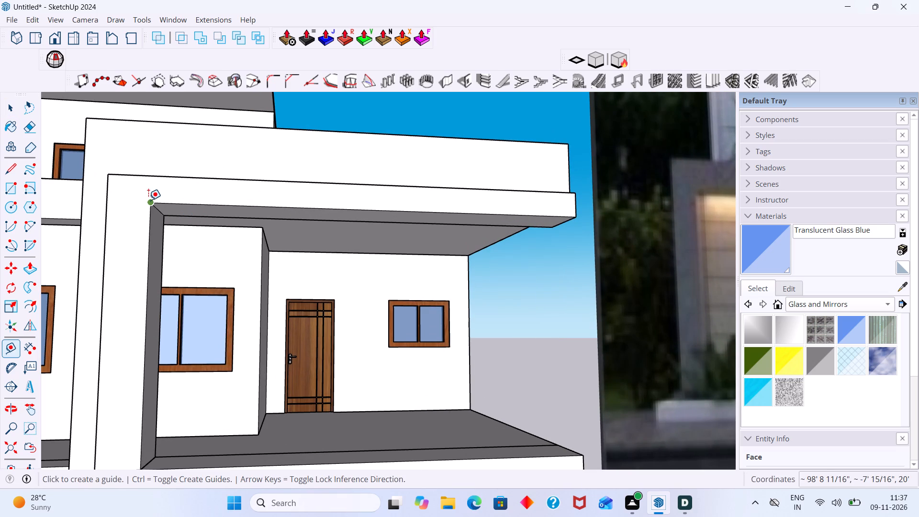
left_click(148, 201)
key("space")
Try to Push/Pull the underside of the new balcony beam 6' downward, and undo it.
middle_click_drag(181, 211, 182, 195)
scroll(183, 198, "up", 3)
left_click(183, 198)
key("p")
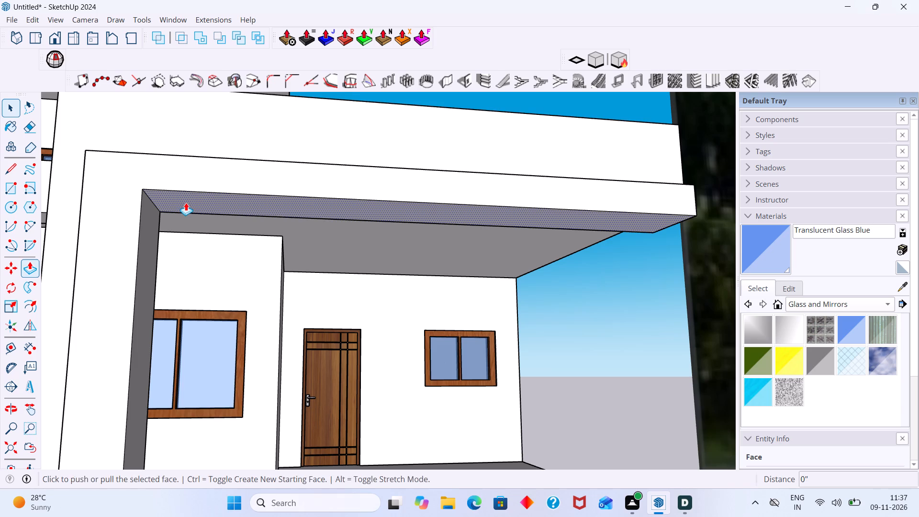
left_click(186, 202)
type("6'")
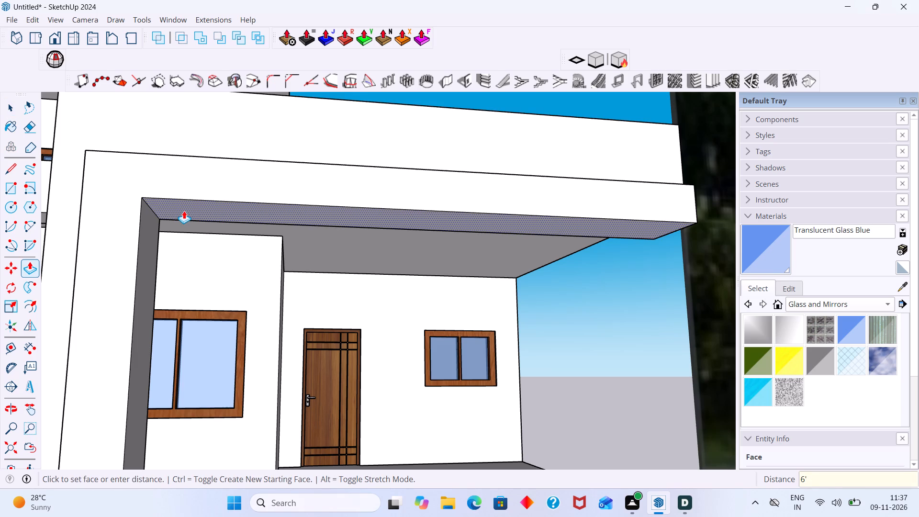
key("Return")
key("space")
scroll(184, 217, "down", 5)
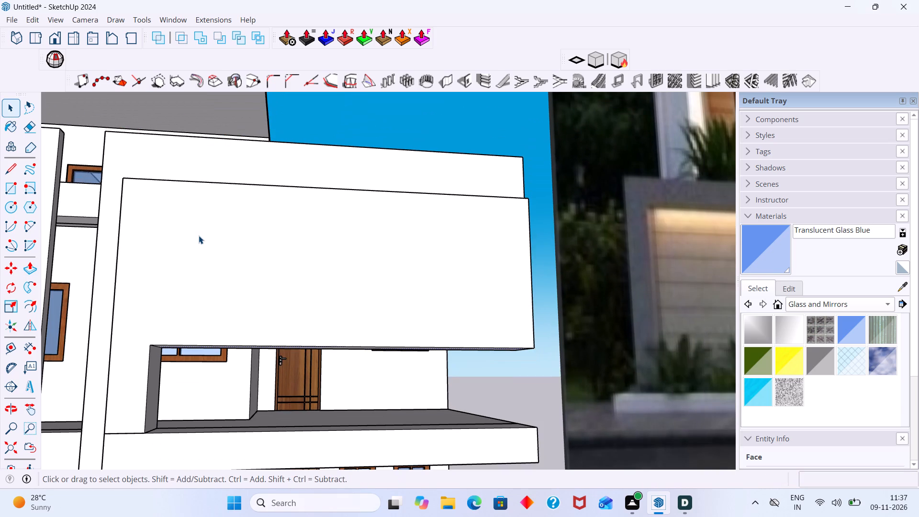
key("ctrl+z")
Push/Pull the underside of the new balcony beam 6" downward and clear the selection.
scroll(192, 208, "up", 2)
key("p")
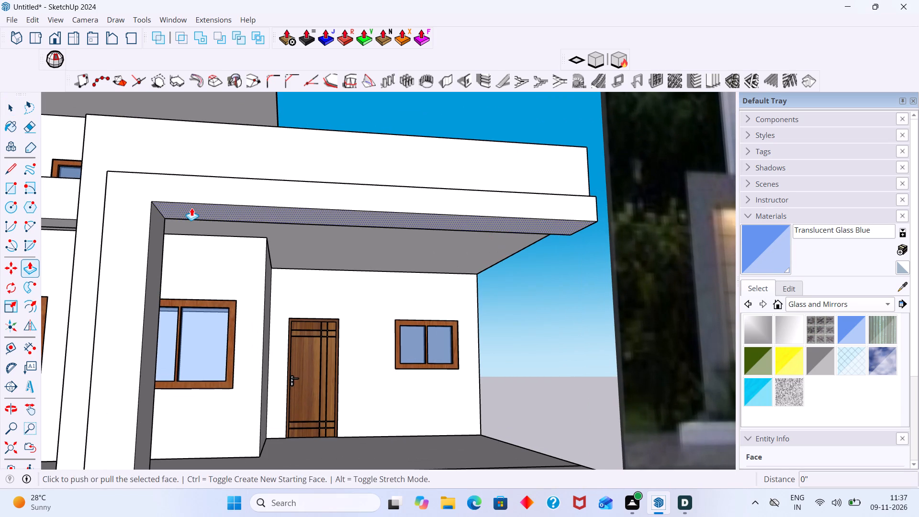
left_click(191, 208)
type("6\"")
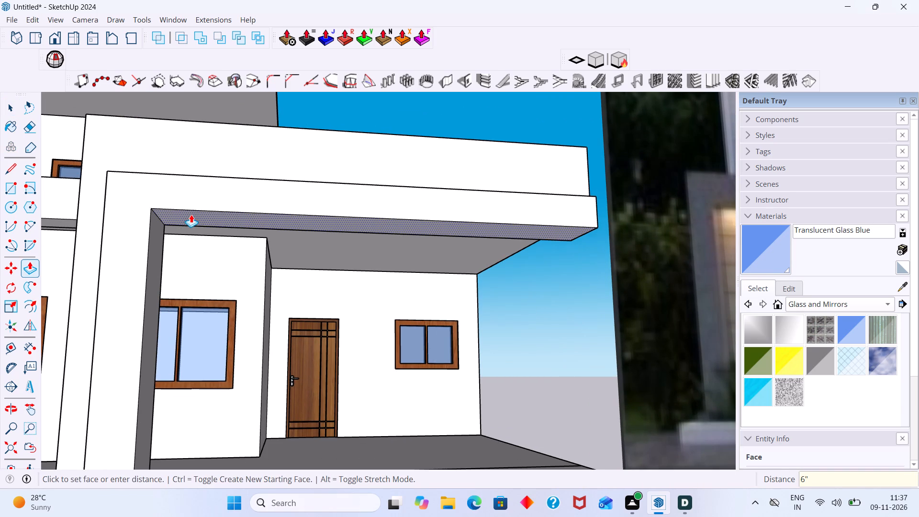
key("Return")
key("space")
scroll(276, 234, "down", 10)
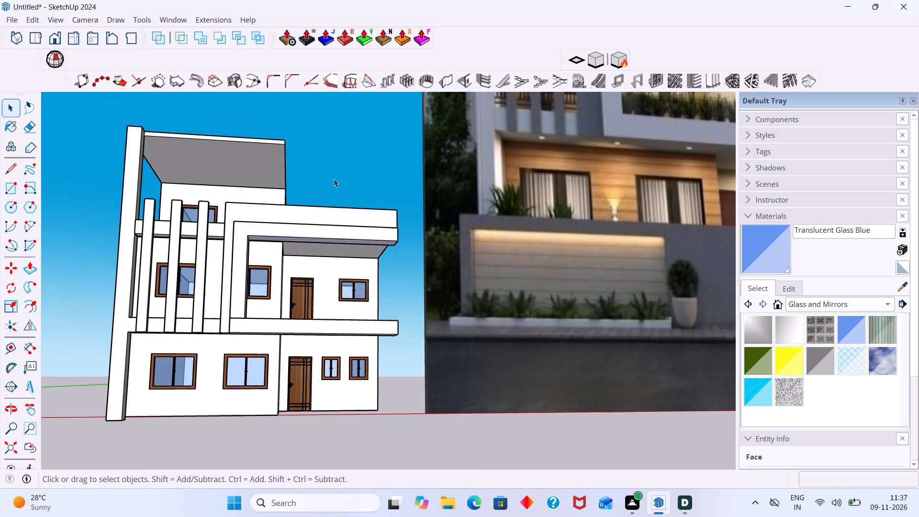
left_click(339, 168)
Compare the thickened balcony frame, slab and vertical fins with the reference photo from the front, above and the sides.
middle_click_drag(353, 197, 333, 312)
scroll(342, 299, "up", 2)
middle_click_drag(320, 305, 217, 312)
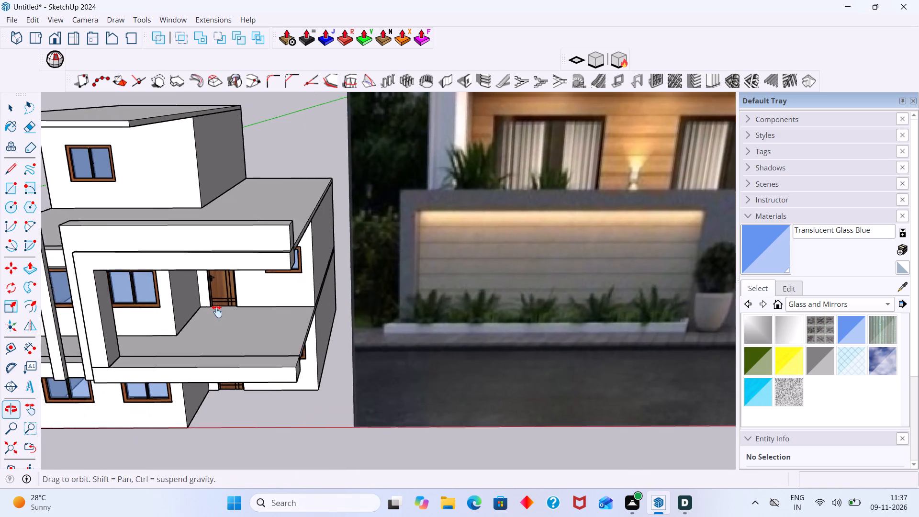
middle_click_drag(217, 312, 205, 313)
scroll(220, 312, "down", 11)
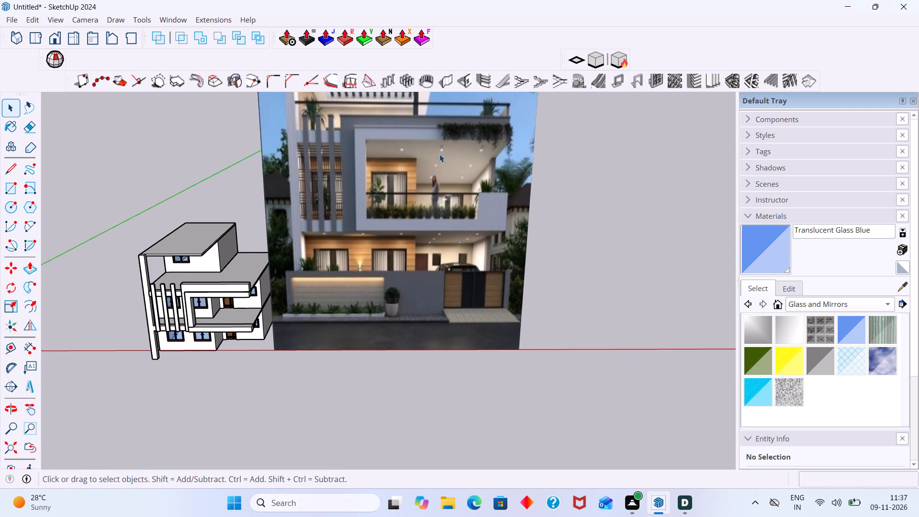
middle_click_drag(447, 152, 461, 172, "shift")
scroll(209, 294, "up", 3)
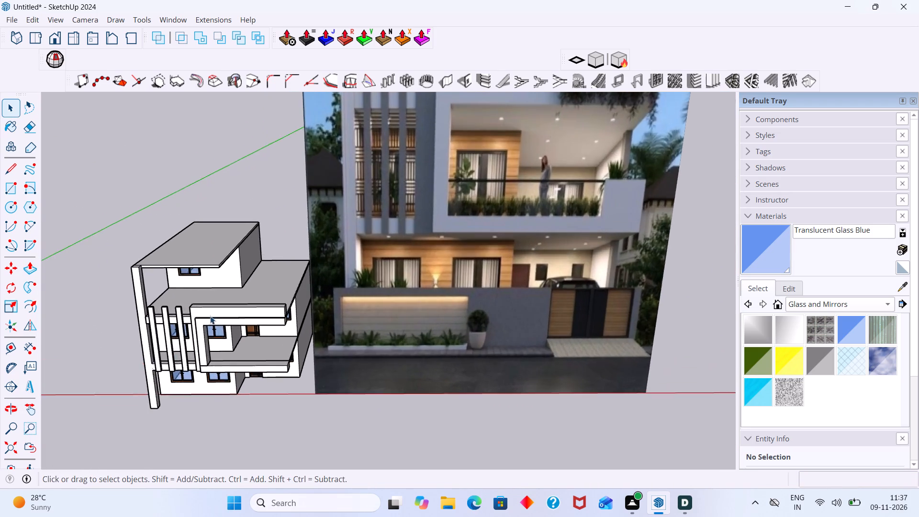
scroll(210, 316, "up", 2)
scroll(211, 313, "down", 5)
scroll(259, 354, "up", 2)
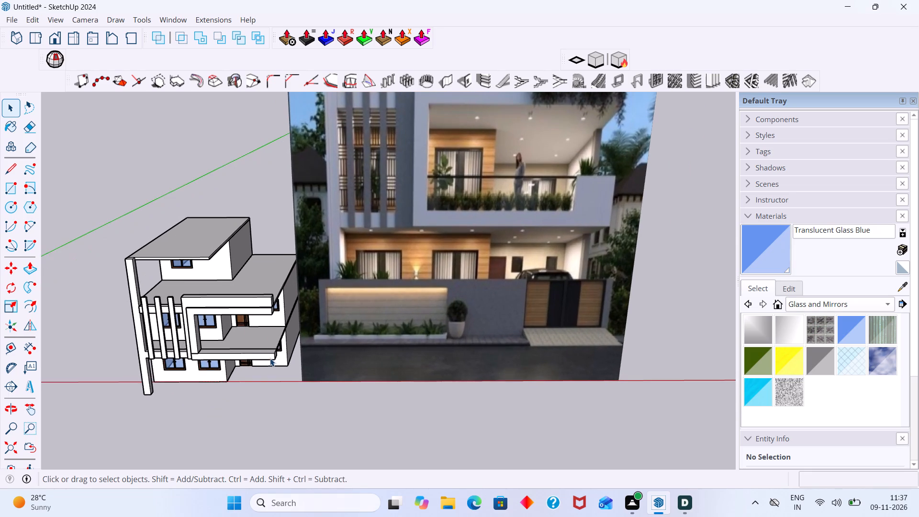
scroll(275, 358, "down", 2)
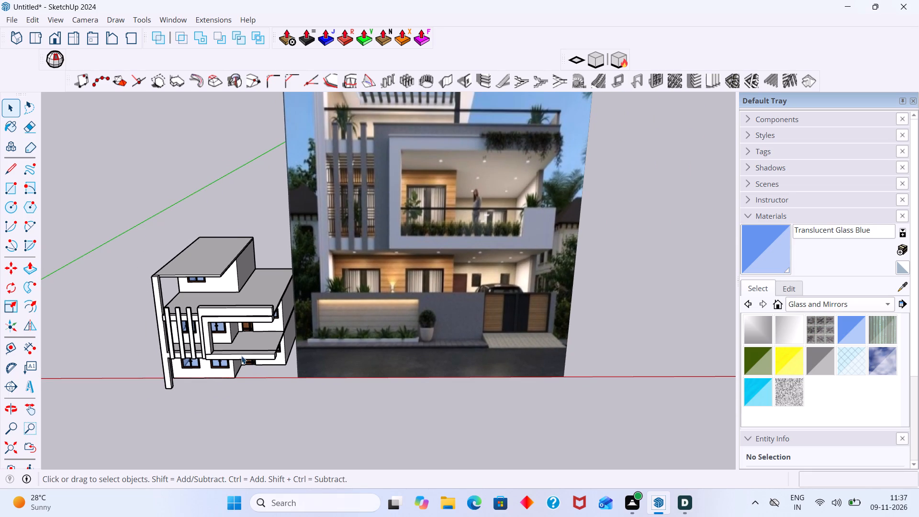
scroll(241, 356, "up", 1)
middle_click_drag(240, 365, 233, 391)
scroll(231, 345, "up", 6)
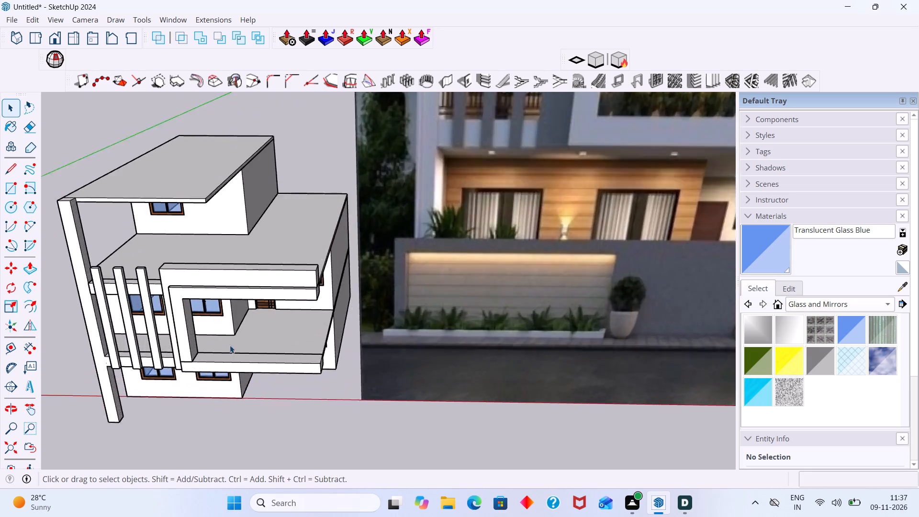
scroll(230, 345, "up", 7)
middle_click_drag(228, 357, 613, 312)
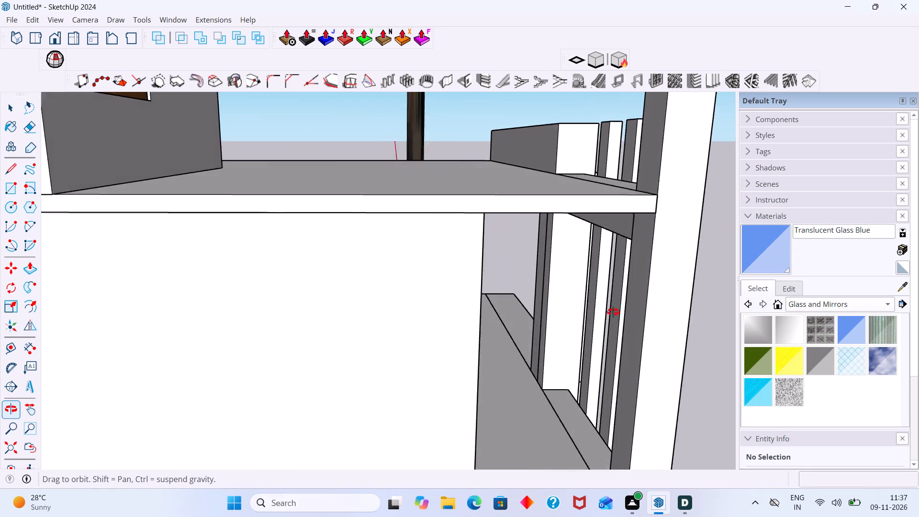
middle_click_drag(613, 312, 154, 348)
scroll(168, 347, "down", 9)
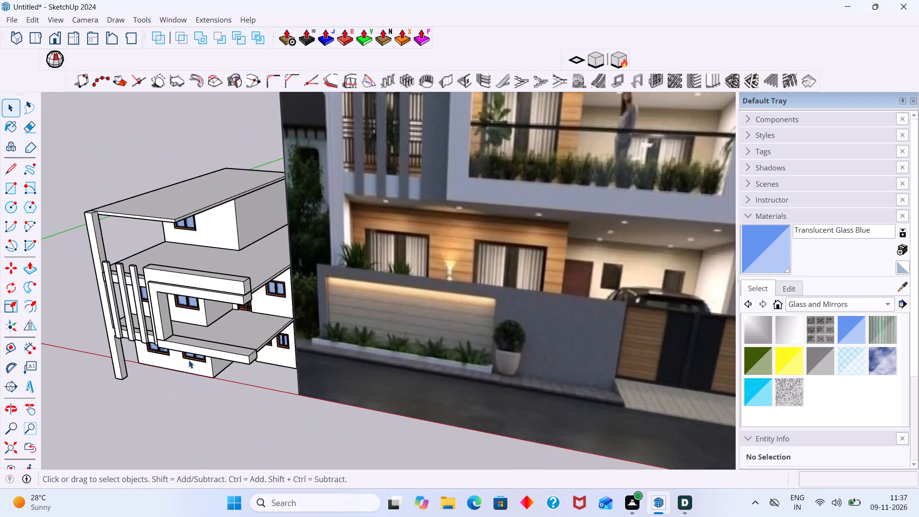
scroll(189, 360, "down", 5)
middle_click_drag(191, 370, 235, 353)
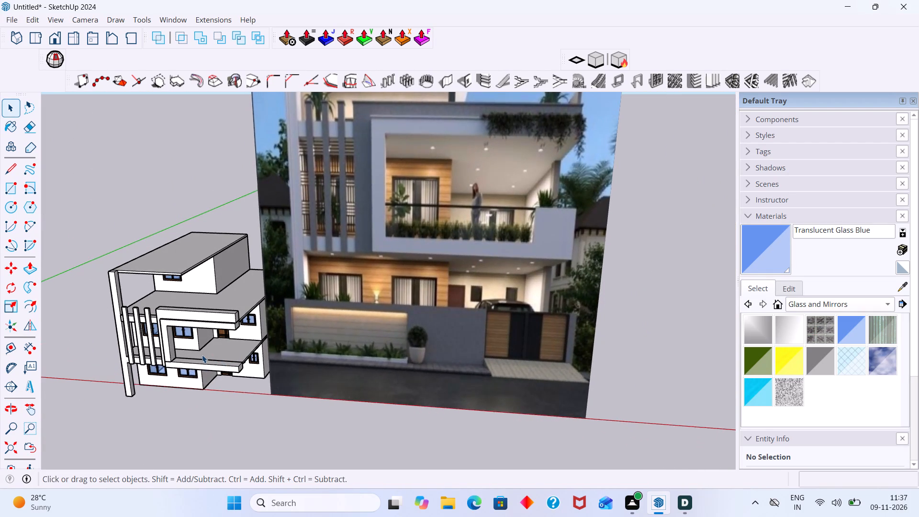
scroll(202, 355, "up", 2)
scroll(210, 364, "down", 2)
middle_click_drag(239, 359, 224, 358)
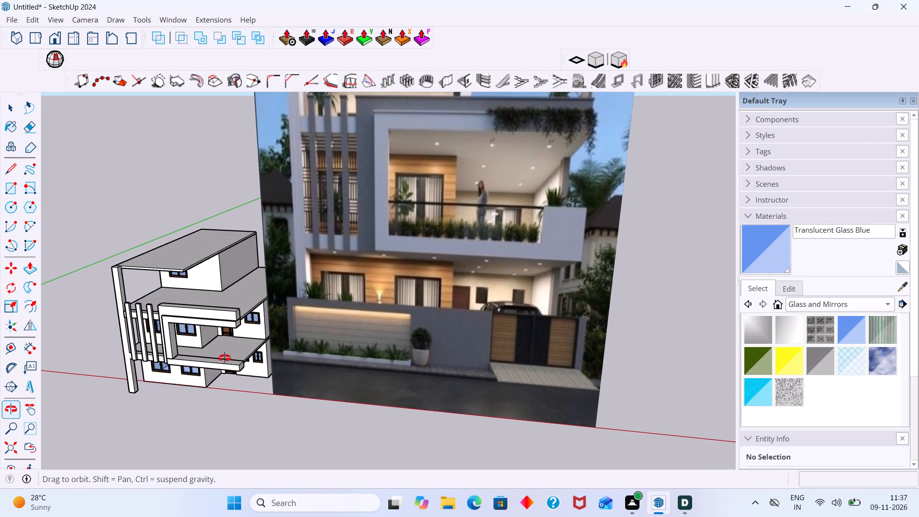
middle_click_drag(224, 358, 244, 350)
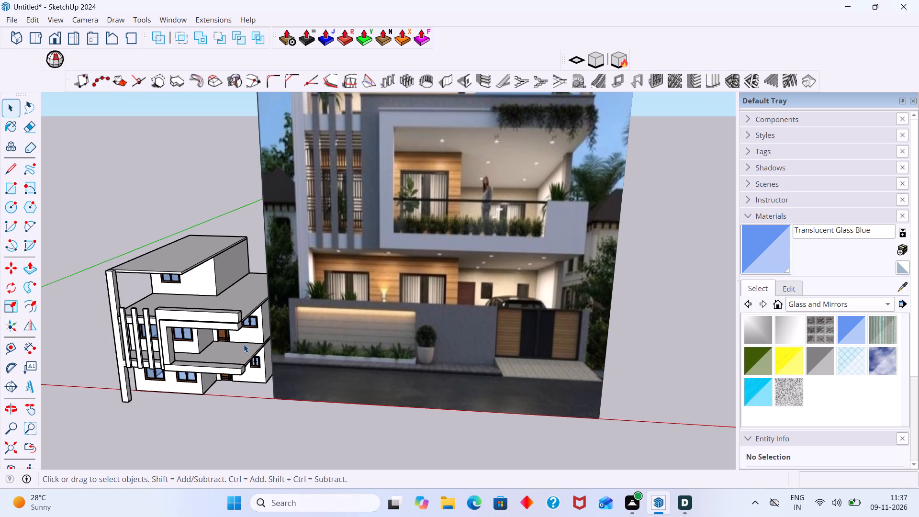
scroll(231, 355, "down", 2)
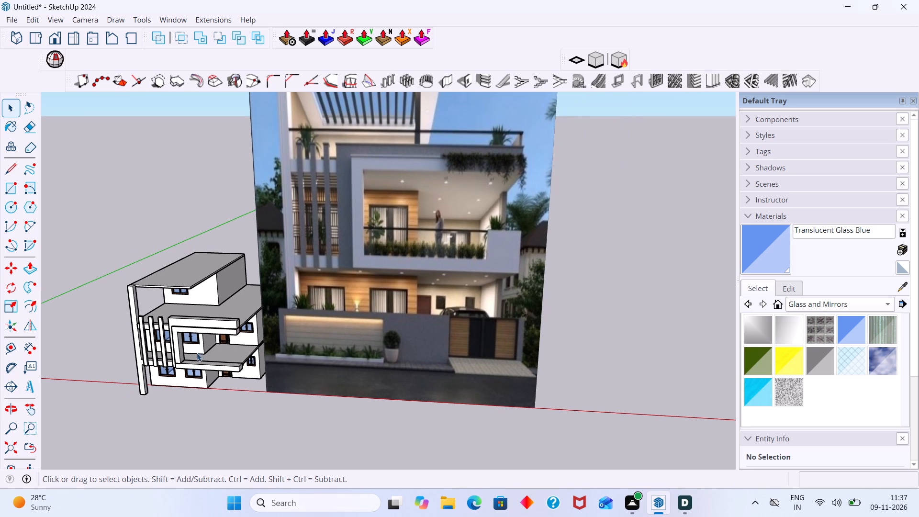
middle_click_drag(190, 340, 203, 340)
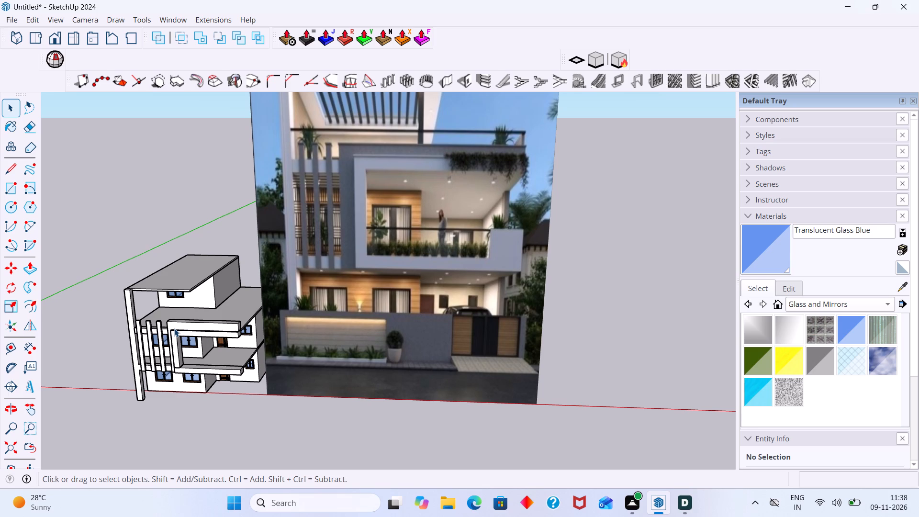
scroll(174, 328, "down", 2)
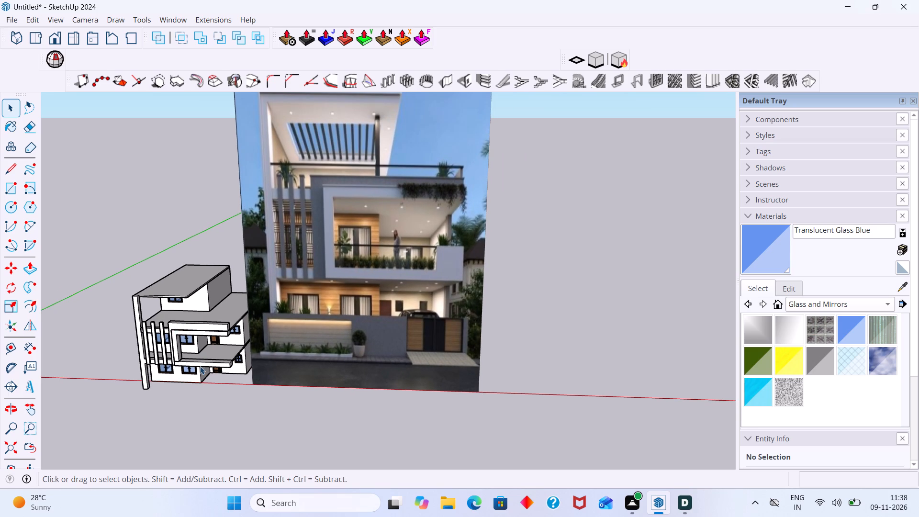
middle_click_drag(200, 367, 196, 350)
scroll(192, 362, "up", 7)
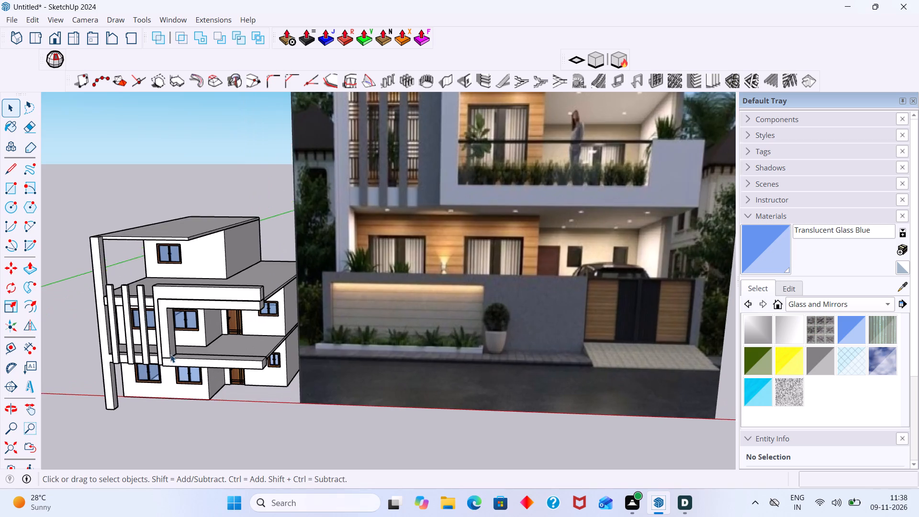
scroll(170, 354, "up", 6)
middle_click_drag(159, 350, 232, 345)
scroll(231, 346, "down", 13)
middle_click_drag(248, 364, 254, 384)
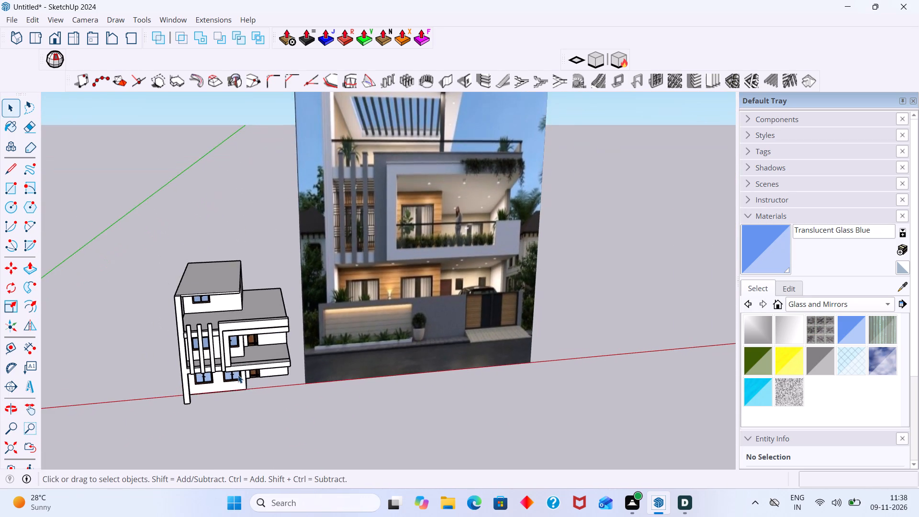
scroll(238, 375, "up", 7)
scroll(227, 360, "down", 3)
scroll(216, 364, "up", 3)
scroll(224, 359, "down", 3)
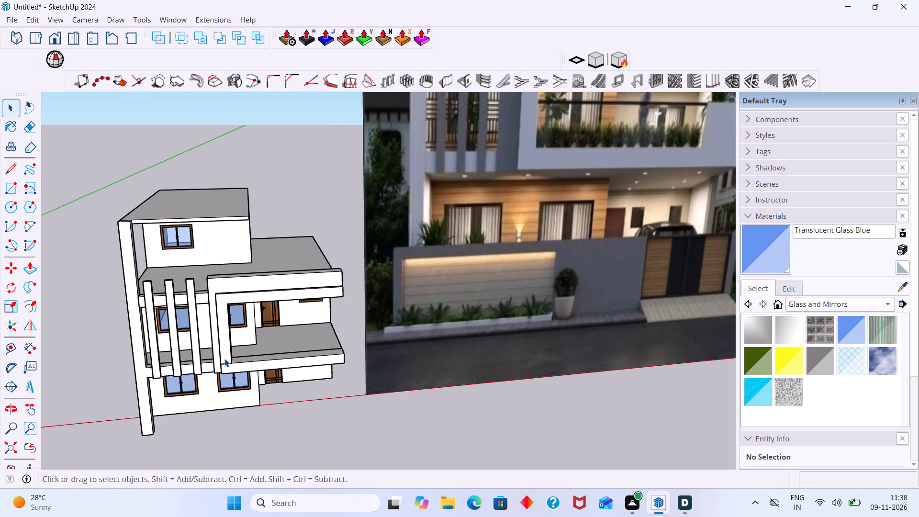
middle_click_drag(236, 359, 205, 355)
scroll(207, 355, "up", 6)
scroll(223, 349, "down", 2)
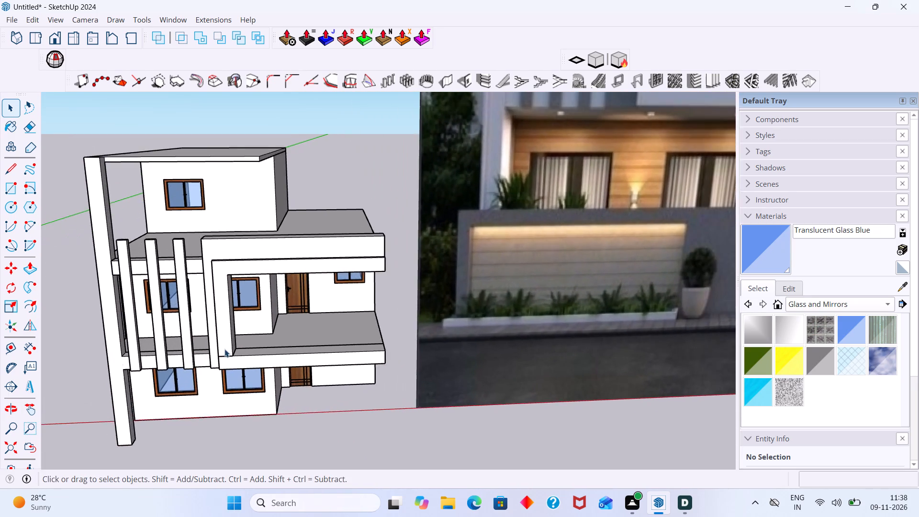
scroll(224, 349, "down", 1)
middle_click_drag(262, 333, 213, 329)
scroll(234, 325, "down", 4)
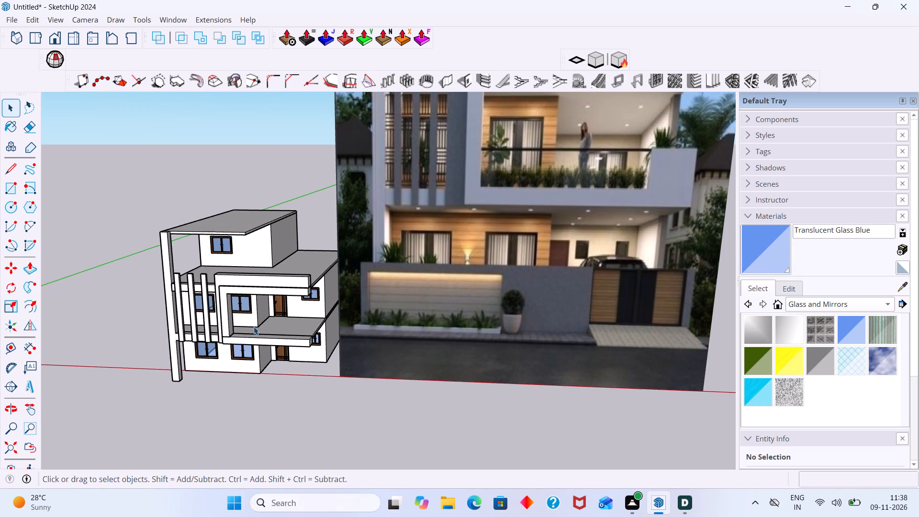
middle_click_drag(217, 337, 191, 348, "shift")
middle_click_drag(245, 313, 236, 327, "shift")
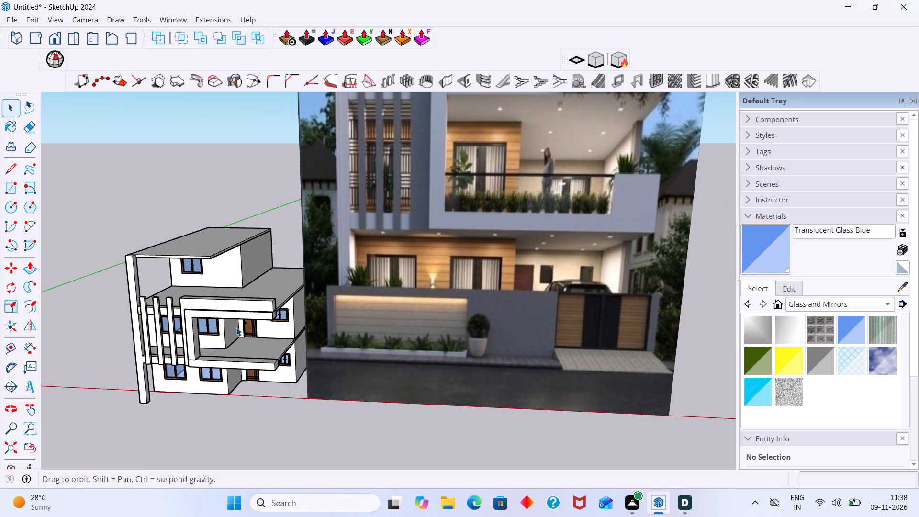
middle_click_drag(236, 327, 236, 326, "shift")
scroll(237, 327, "down", 3)
scroll(245, 333, "up", 3)
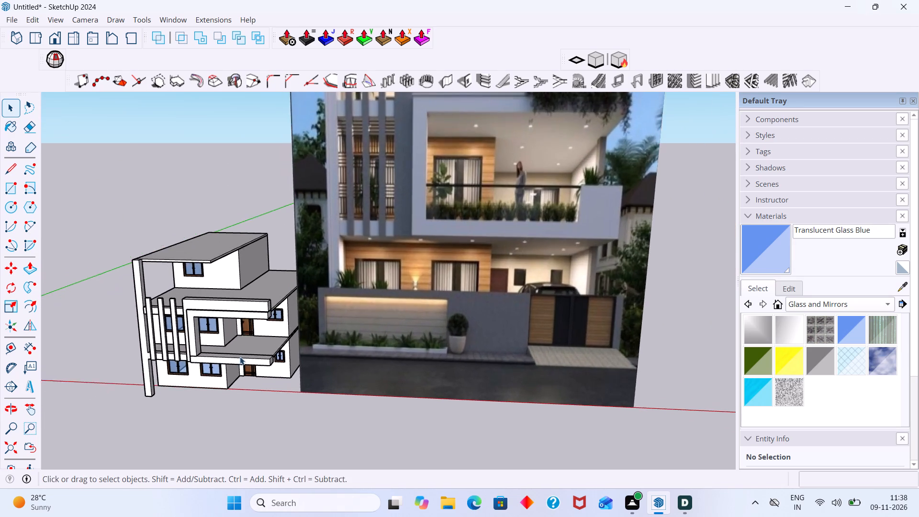
scroll(240, 357, "up", 2)
scroll(295, 338, "down", 2)
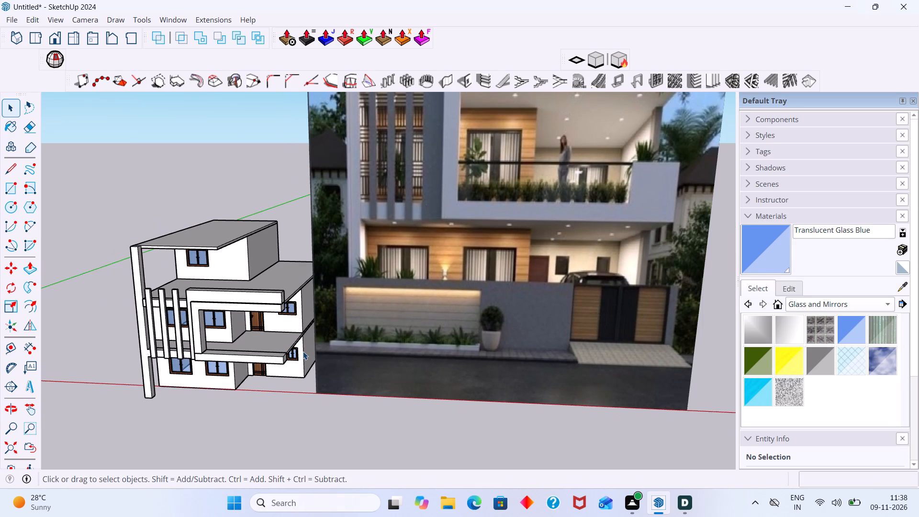
middle_click_drag(286, 367, 288, 371)
middle_click_drag(288, 371, 291, 385)
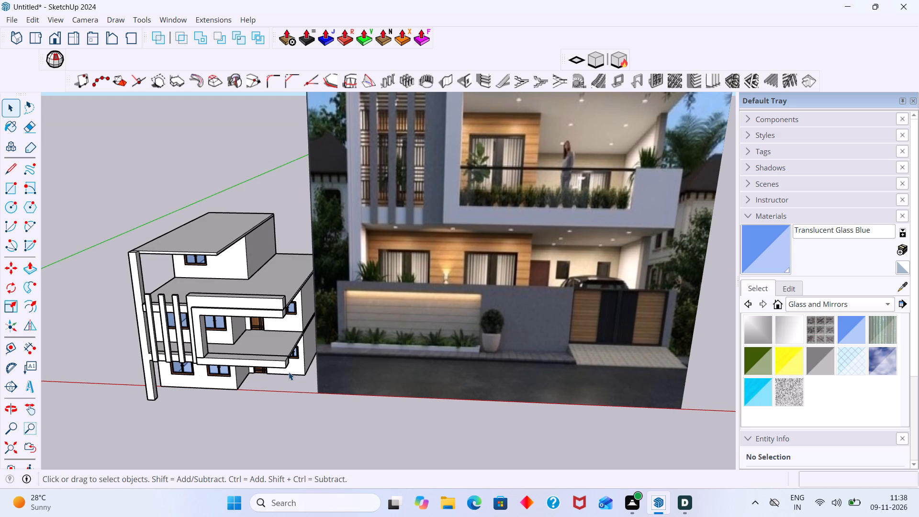
scroll(263, 350, "up", 4)
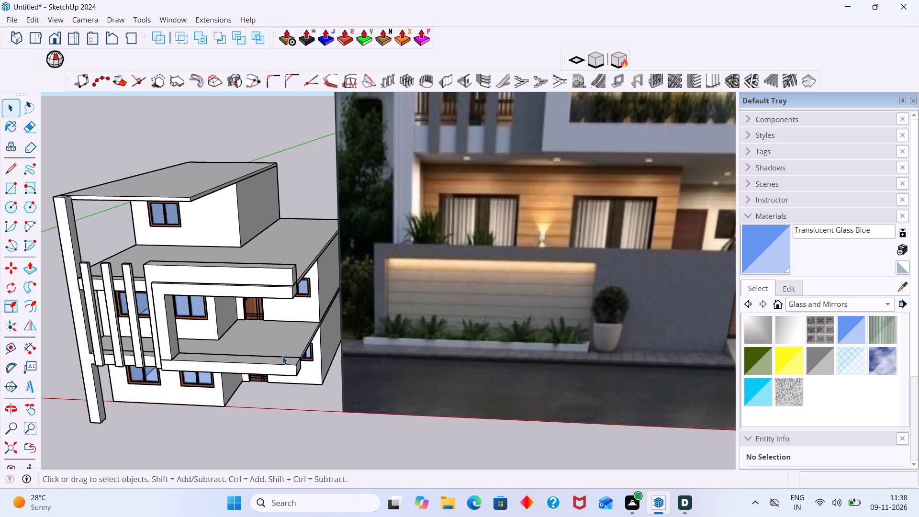
middle_click_drag(283, 356, 309, 363)
scroll(309, 363, "down", 7)
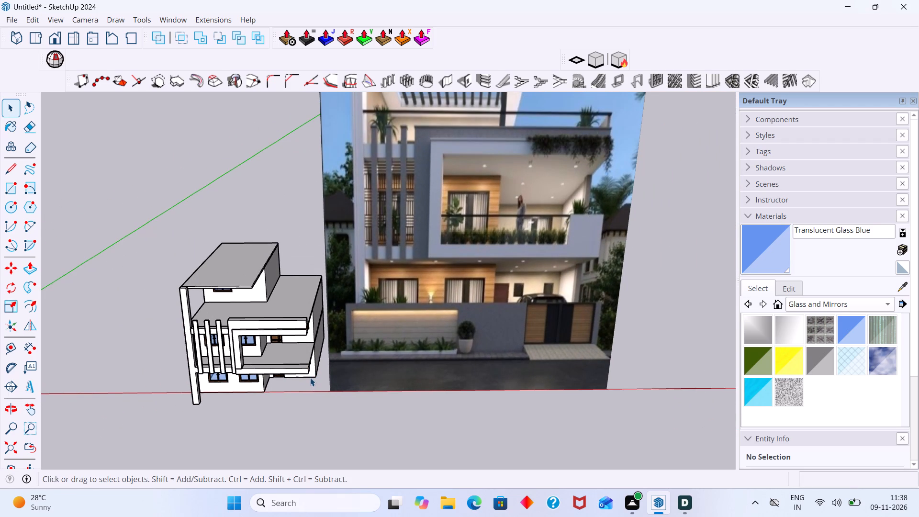
Place a guide line on the first-floor balcony slab, 5" in from its front top edge.
scroll(310, 374, "up", 8)
key("t")
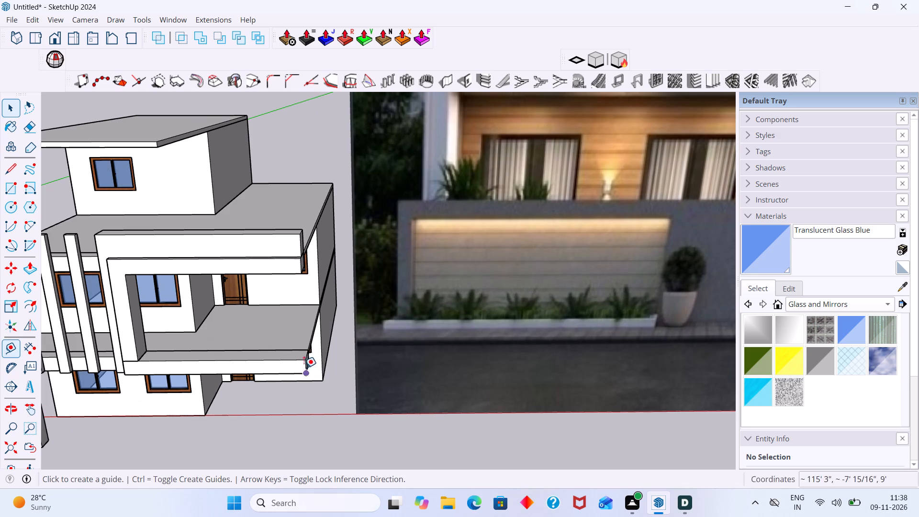
scroll(303, 365, "up", 8)
left_click(302, 354)
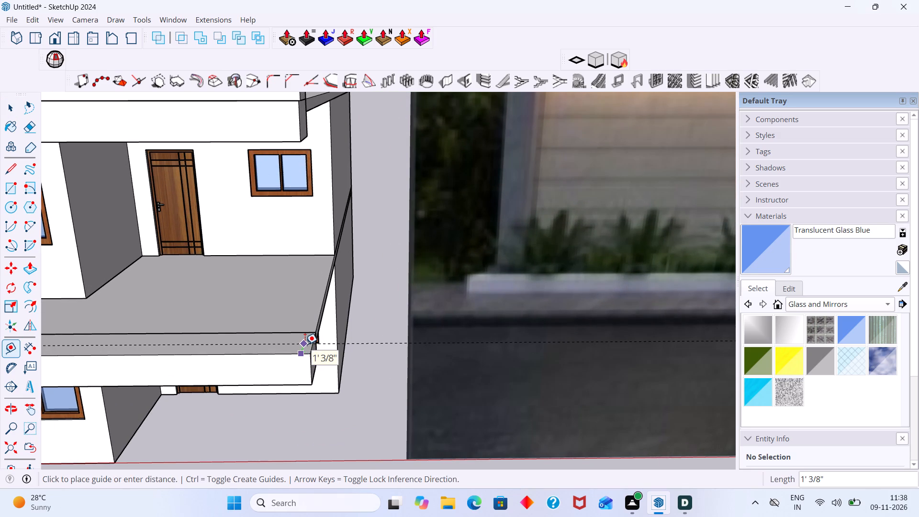
type("5\"'")
key("BackSpace")
key("Return")
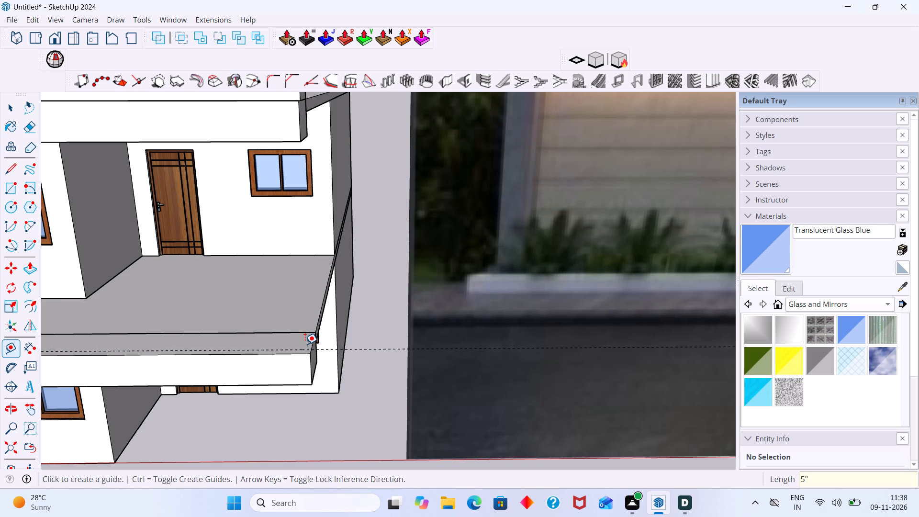
key("space")
Draw a rectangle about 4' 11" long and 5" deep on the balcony slab, from its outer front corner along the front edge.
middle_click_drag(317, 352, 316, 373)
scroll(318, 373, "down", 6)
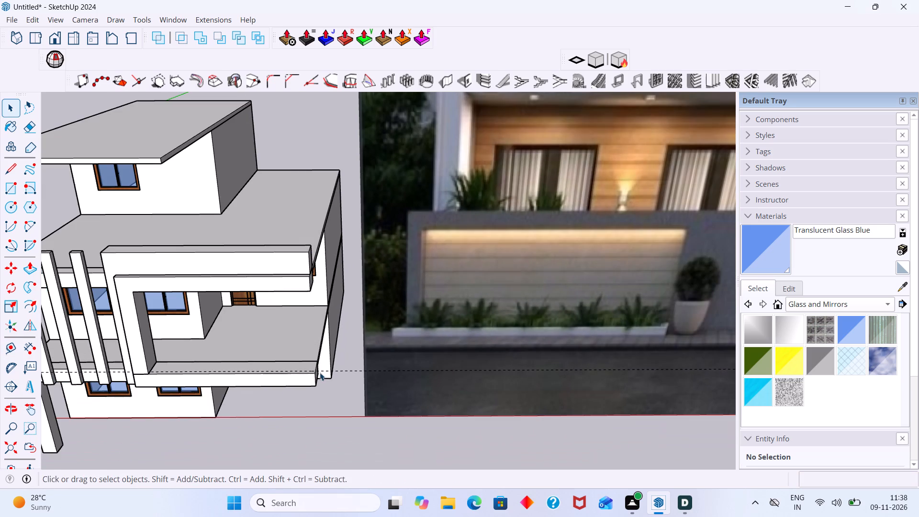
key("r")
scroll(314, 374, "up", 7)
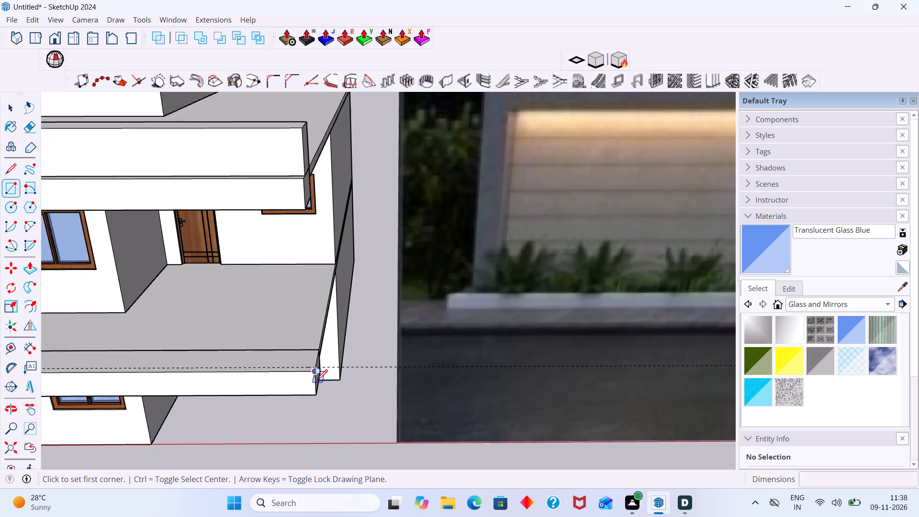
scroll(317, 380, "up", 6)
left_click(312, 352)
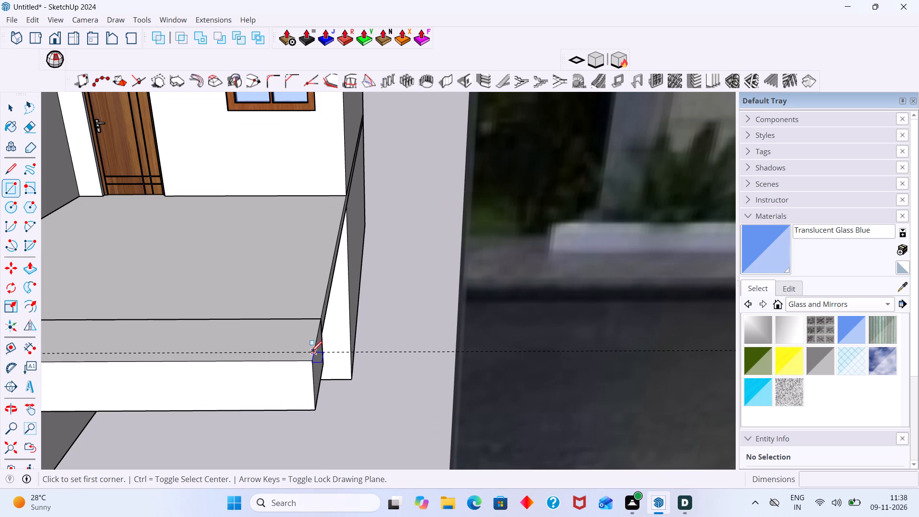
scroll(216, 354, "down", 2)
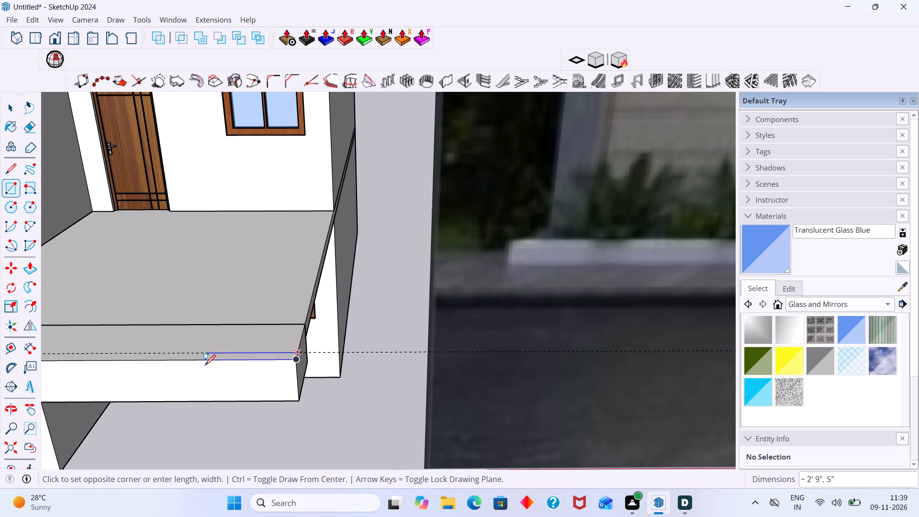
scroll(157, 359, "down", 8)
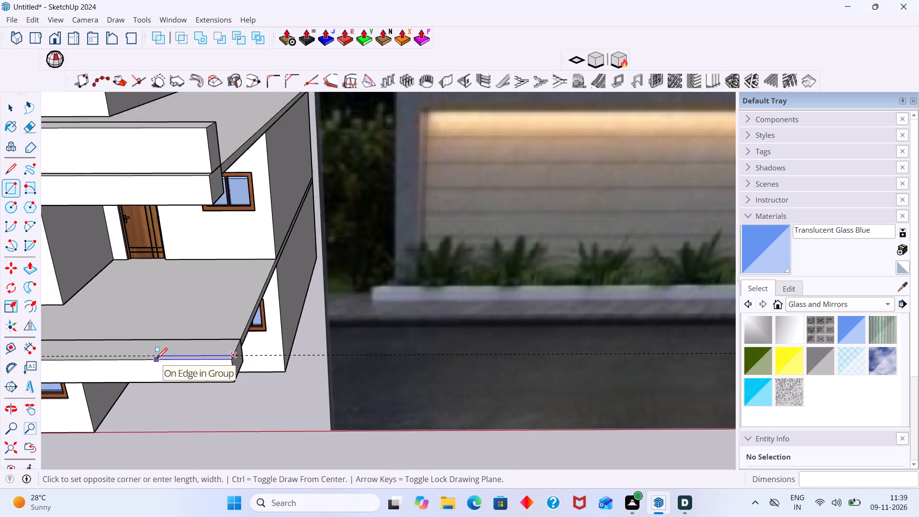
scroll(157, 359, "down", 13)
scroll(161, 359, "up", 7)
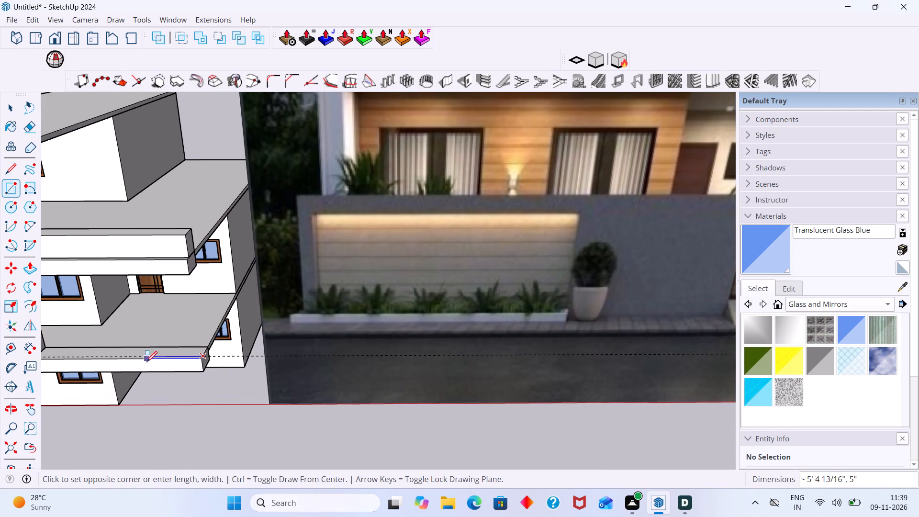
scroll(155, 360, "down", 9)
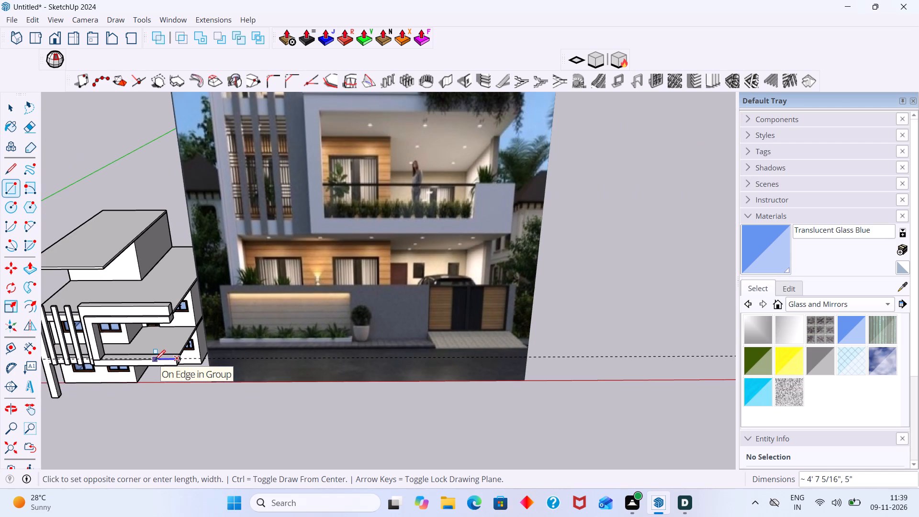
scroll(155, 360, "up", 4)
scroll(155, 360, "down", 2)
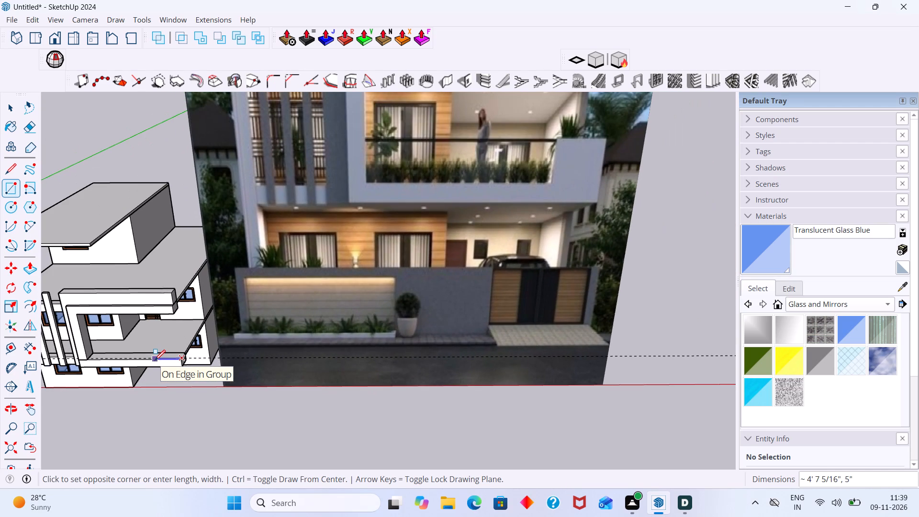
scroll(155, 360, "down", 1)
scroll(155, 360, "up", 1)
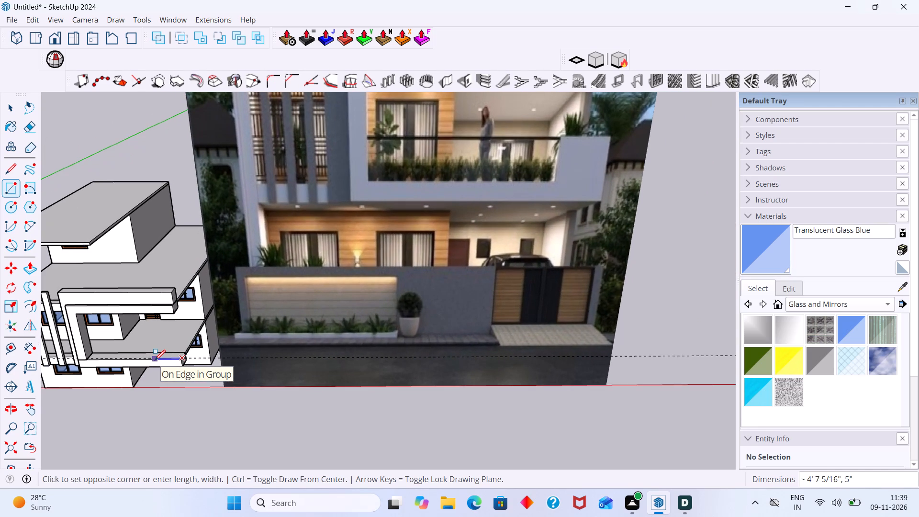
scroll(155, 360, "up", 6)
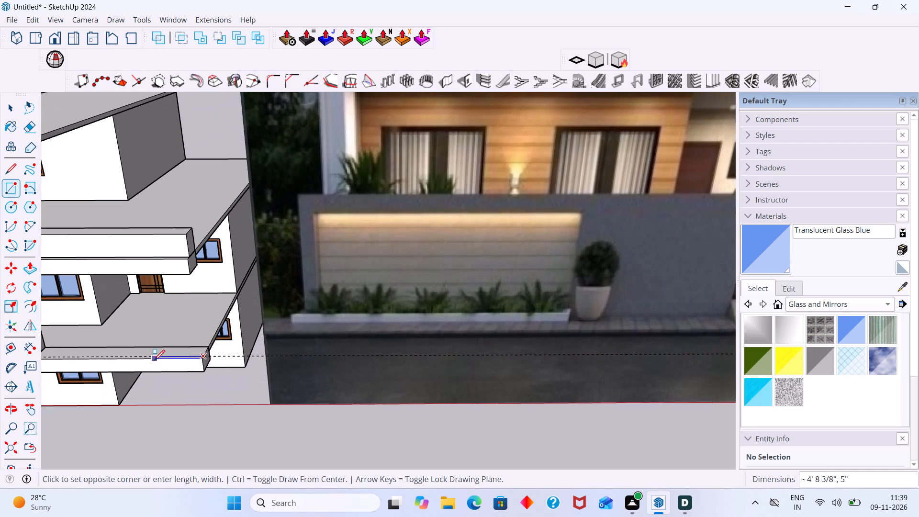
scroll(154, 360, "up", 7)
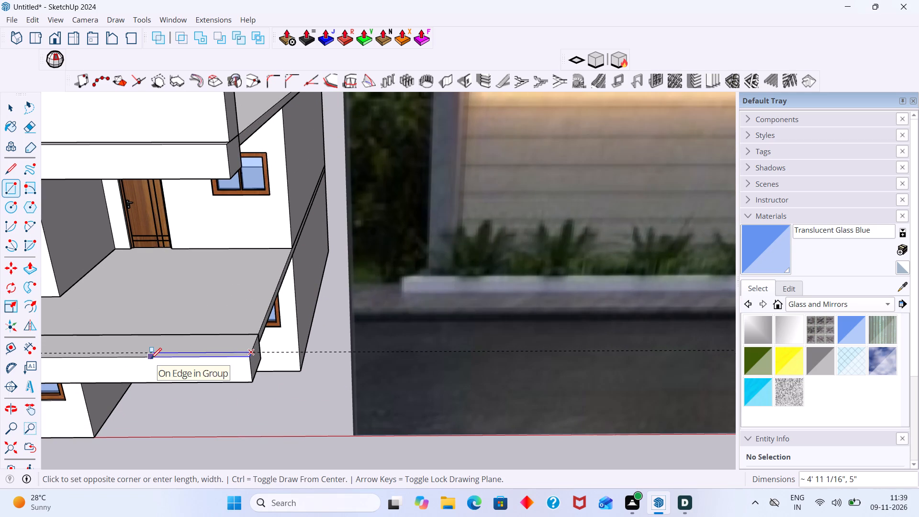
left_click(151, 359)
key("space")
Push/Pull the 5" deep rectangle on the balcony slab up 4' as a front parapet and clear the selection.
scroll(180, 357, "up", 6)
middle_click_drag(185, 361, 182, 393)
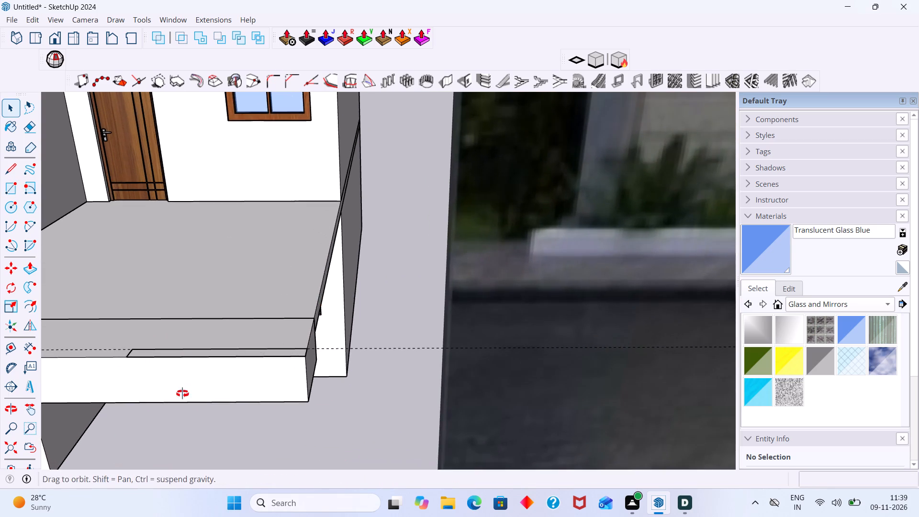
middle_click_drag(182, 393, 182, 404)
scroll(183, 401, "up", 3)
left_click(186, 410)
left_click(187, 410)
triple_click(187, 412)
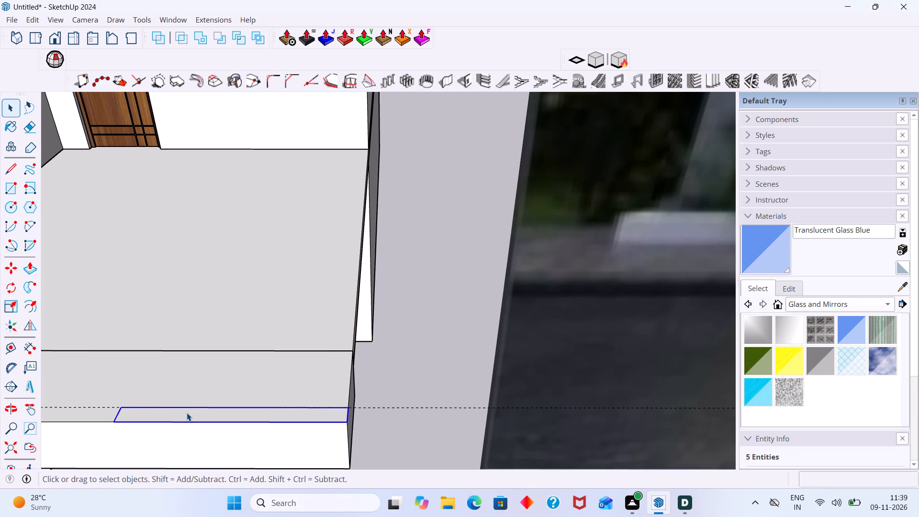
triple_click(188, 413)
key("p")
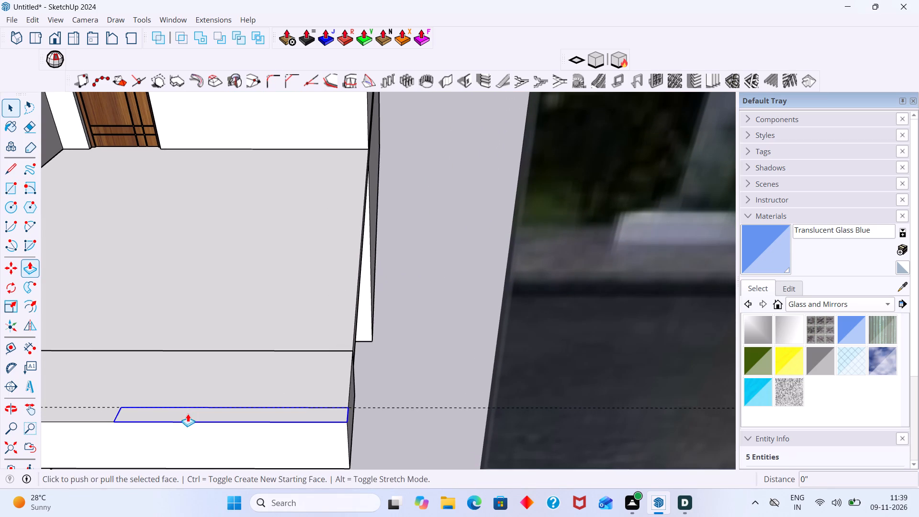
left_click(188, 414)
scroll(182, 370, "down", 15)
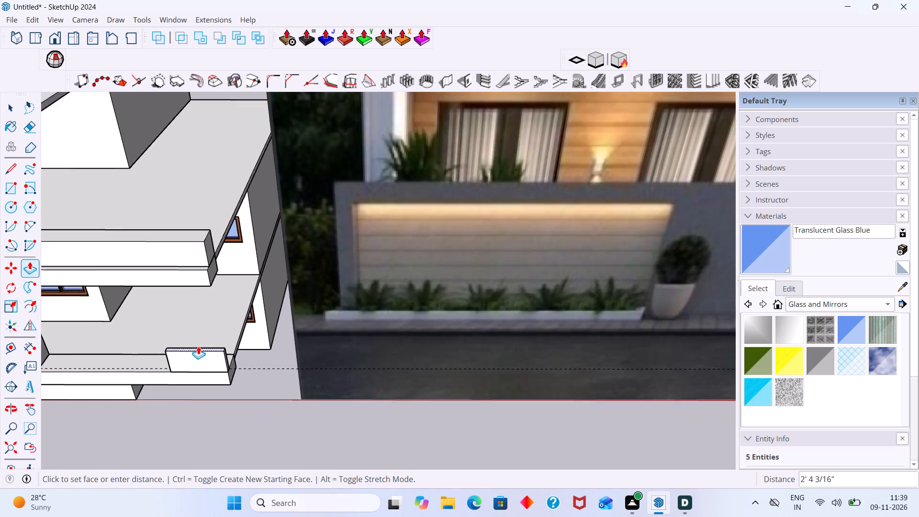
scroll(198, 346, "down", 12)
middle_click_drag(201, 353, 196, 331)
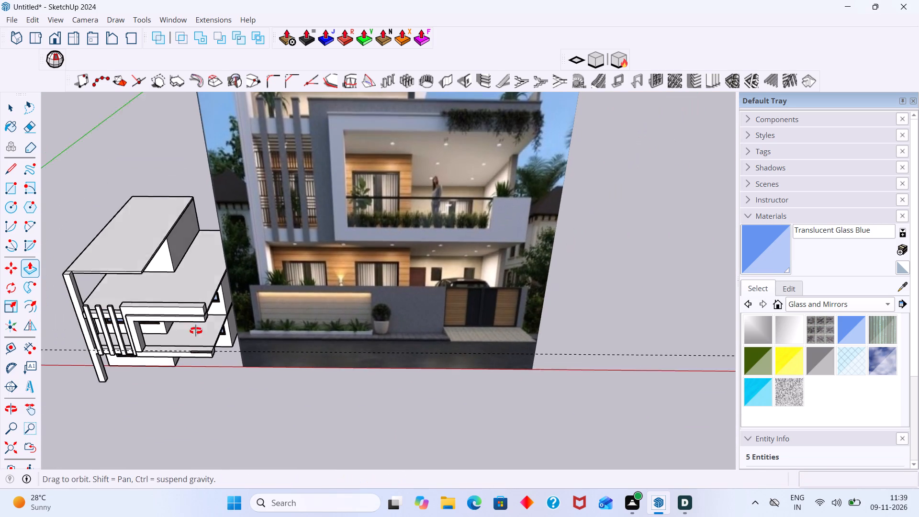
middle_click_drag(196, 331, 192, 313)
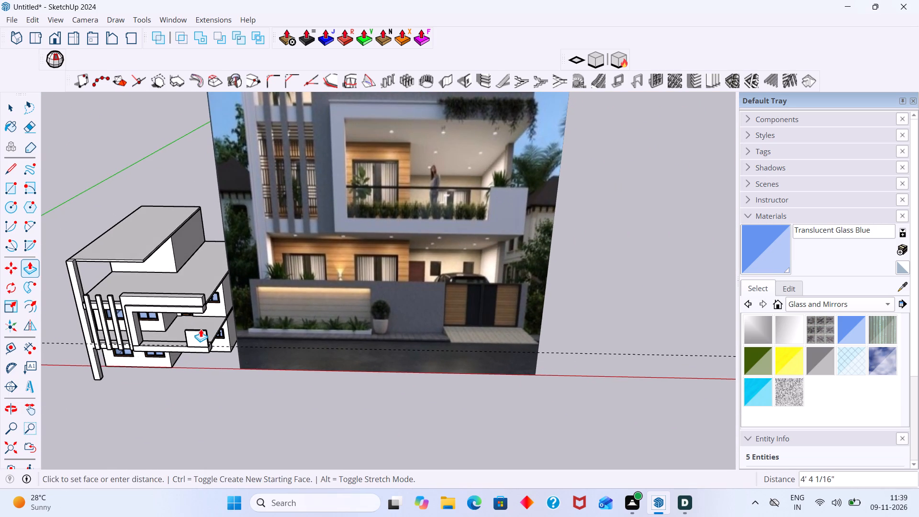
scroll(201, 329, "up", 2)
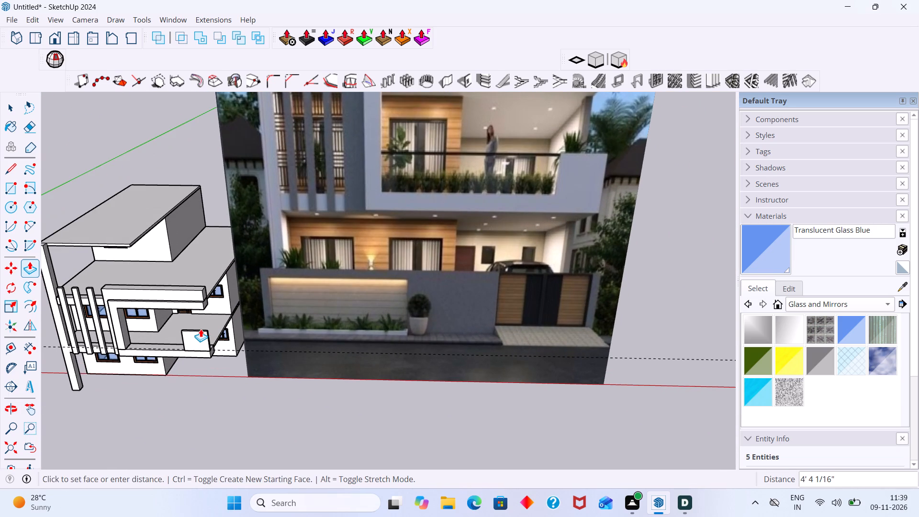
type("4'")
key("Return")
key("space")
left_click(222, 397)
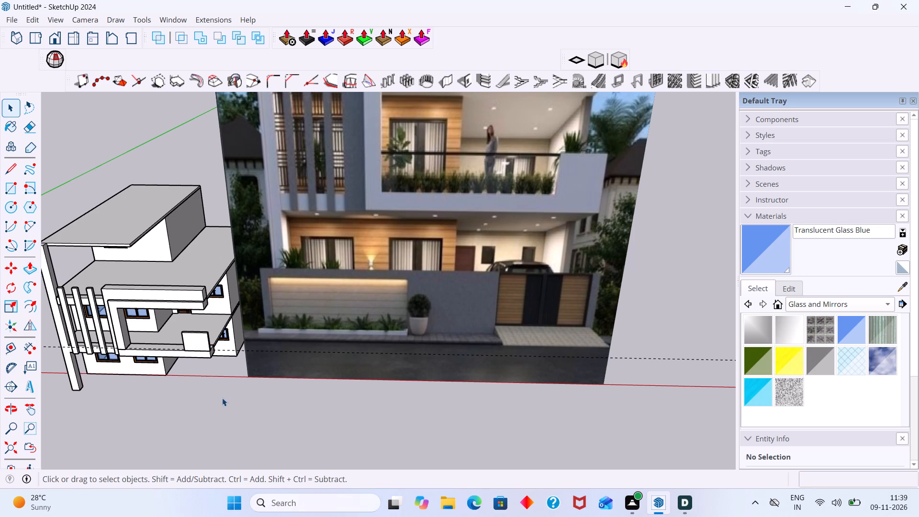
Compare the new balcony front parapet with the reference photo from the front and the open side.
middle_click_drag(224, 373, 371, 300)
scroll(371, 300, "down", 5)
middle_click_drag(351, 319, 303, 324)
scroll(304, 321, "up", 2)
middle_click_drag(310, 318, 311, 318)
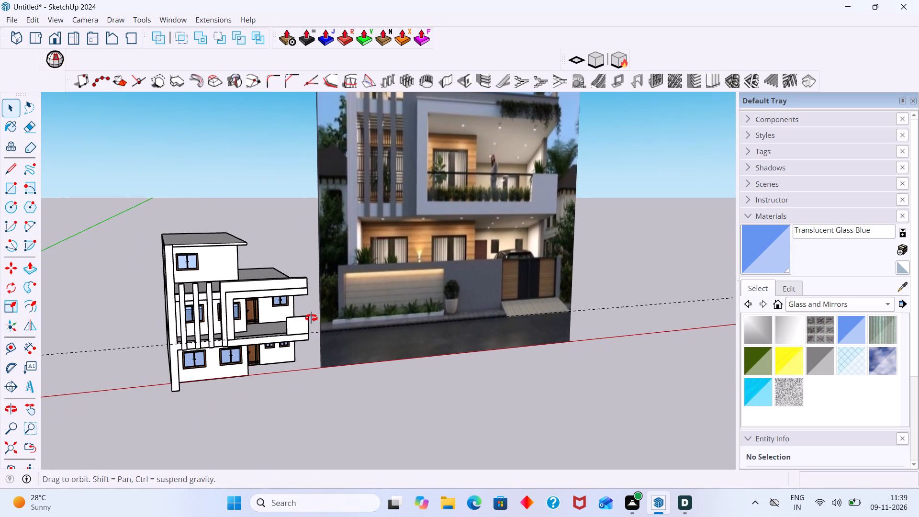
middle_click_drag(311, 318, 173, 345)
scroll(315, 307, "up", 8)
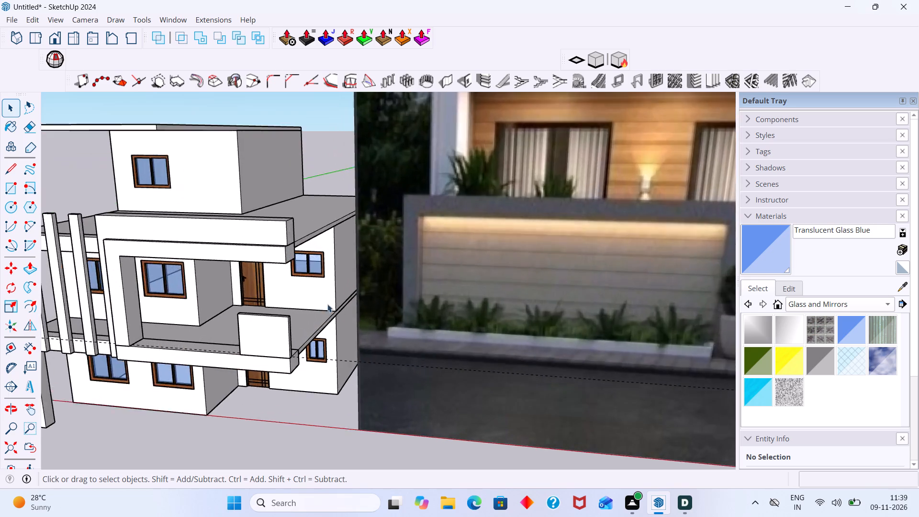
scroll(327, 304, "up", 7)
scroll(331, 309, "down", 2)
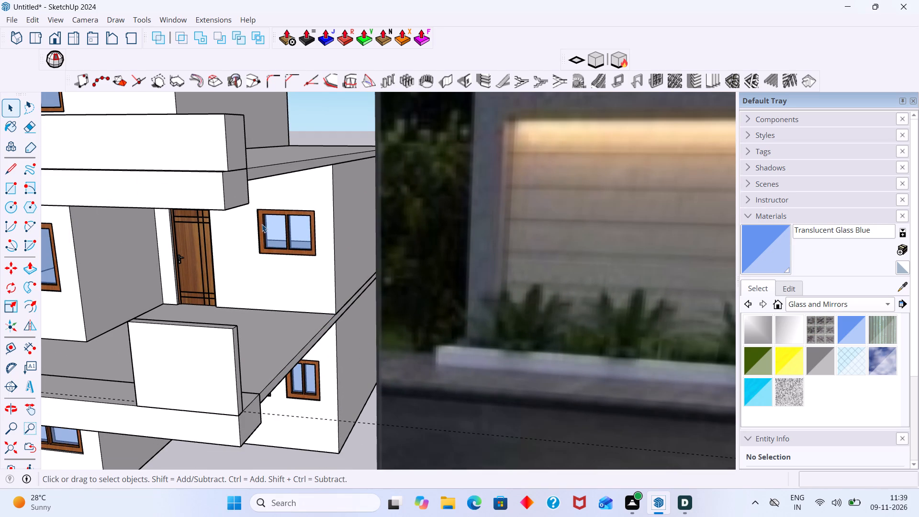
Build a right-aligned vertical wall 5" thick, 4' high and about 14' 10" long along the balcony's open side, from the front parapet toward the back.
left_click(449, 80)
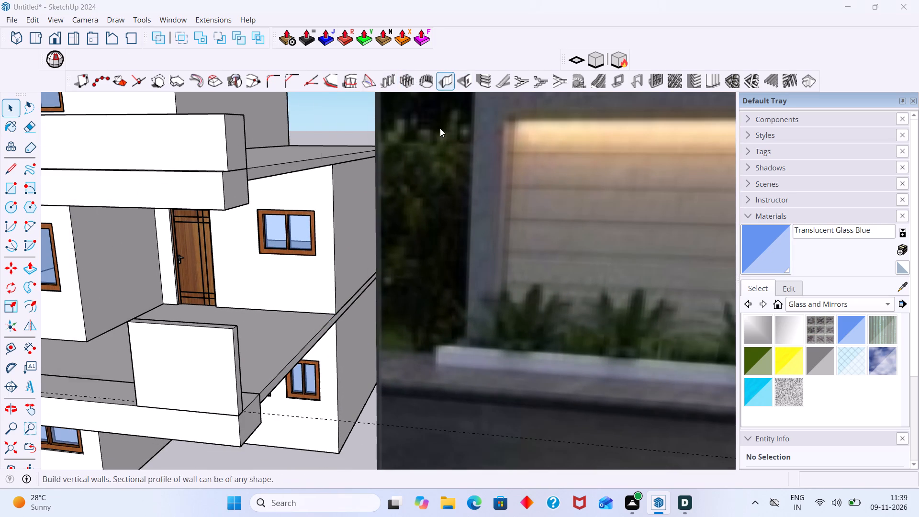
left_click(206, 228)
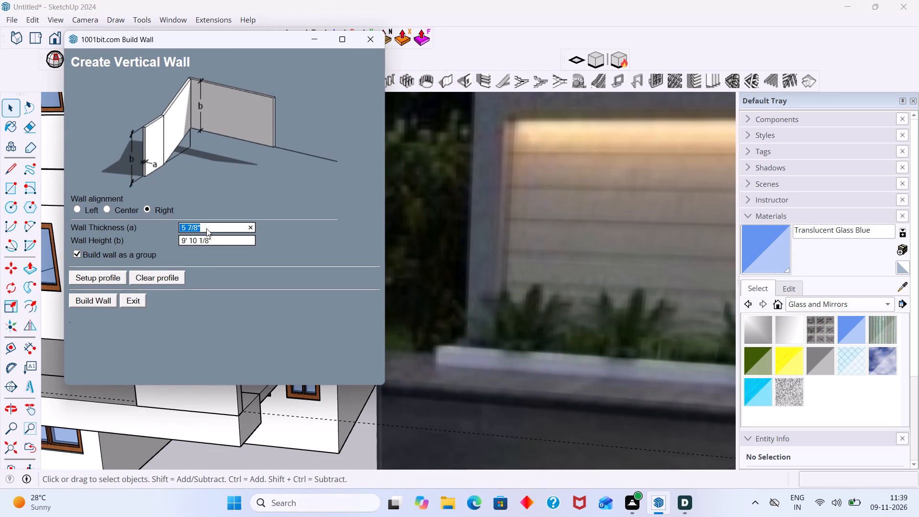
type("5\"")
left_click(210, 238)
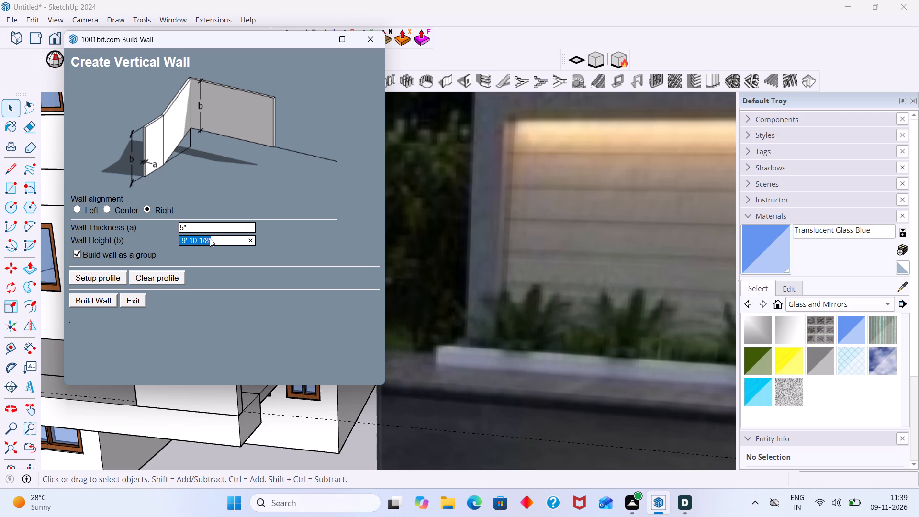
type("4'")
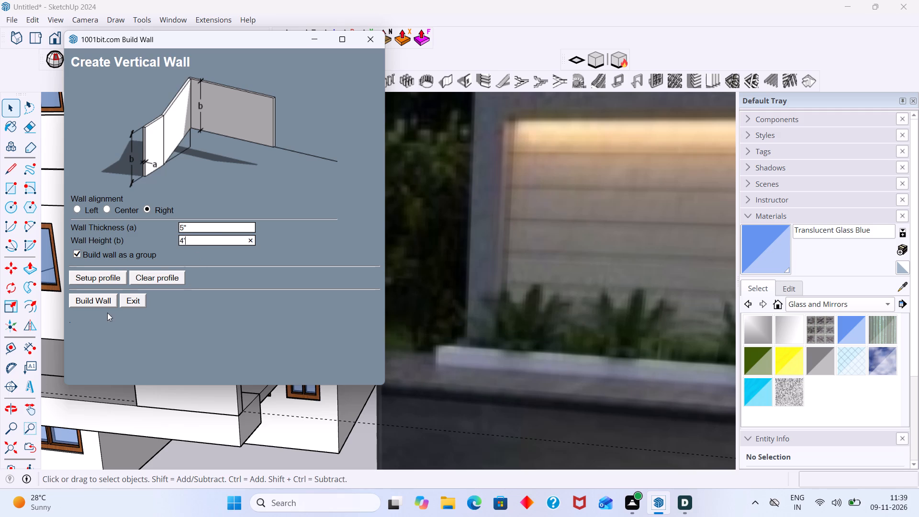
left_click(100, 304)
middle_click_drag(252, 347, 162, 366)
middle_click_drag(251, 351, 299, 348)
left_click(233, 403)
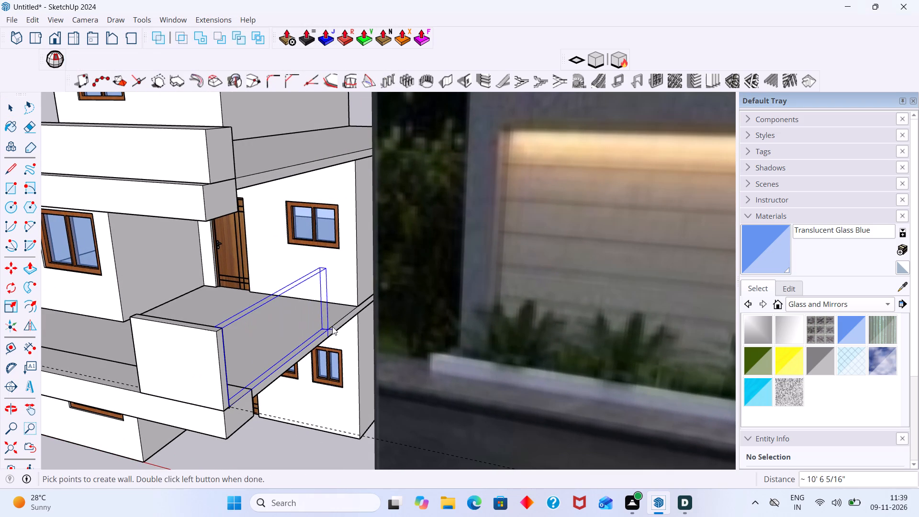
left_click(358, 303)
left_click(358, 303)
key("space")
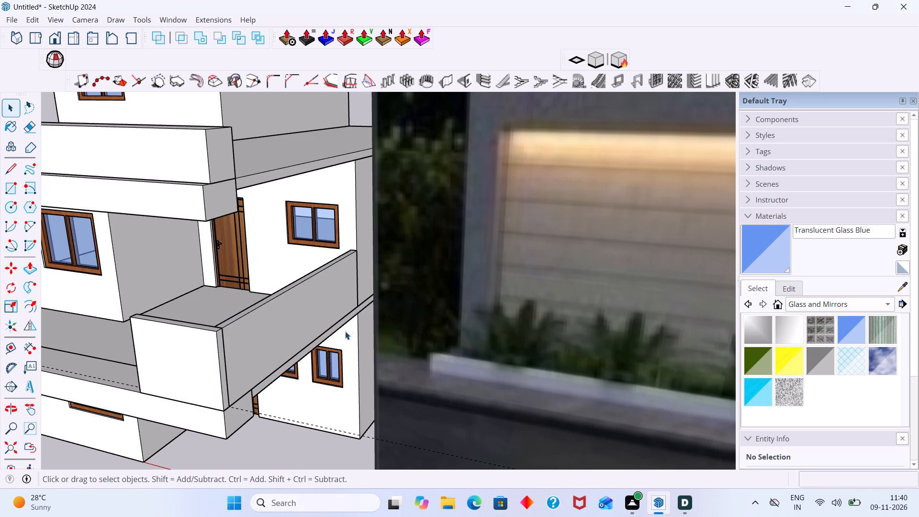
Examine the corner between the front and side balcony parapets and the overall facade against the reference photo.
scroll(344, 333, "down", 2)
middle_click_drag(343, 337, 515, 341)
scroll(427, 338, "up", 6)
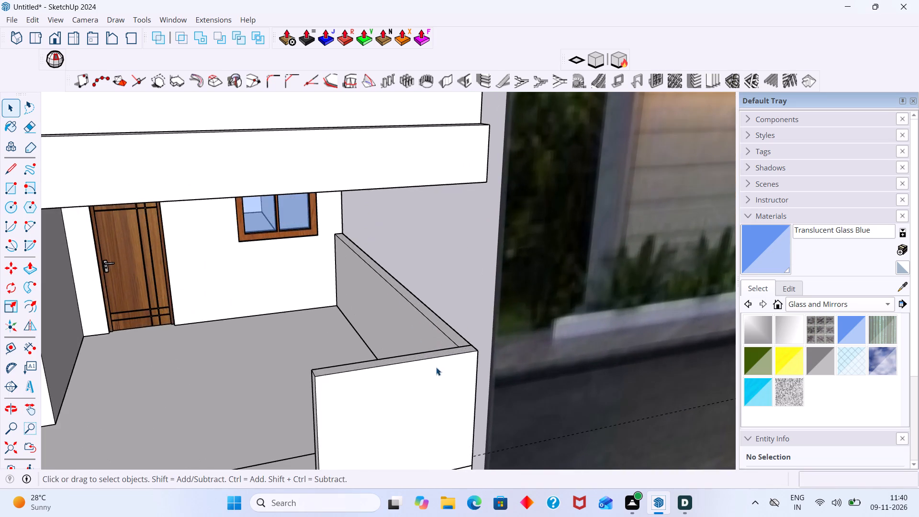
scroll(436, 367, "down", 19)
left_click(495, 424)
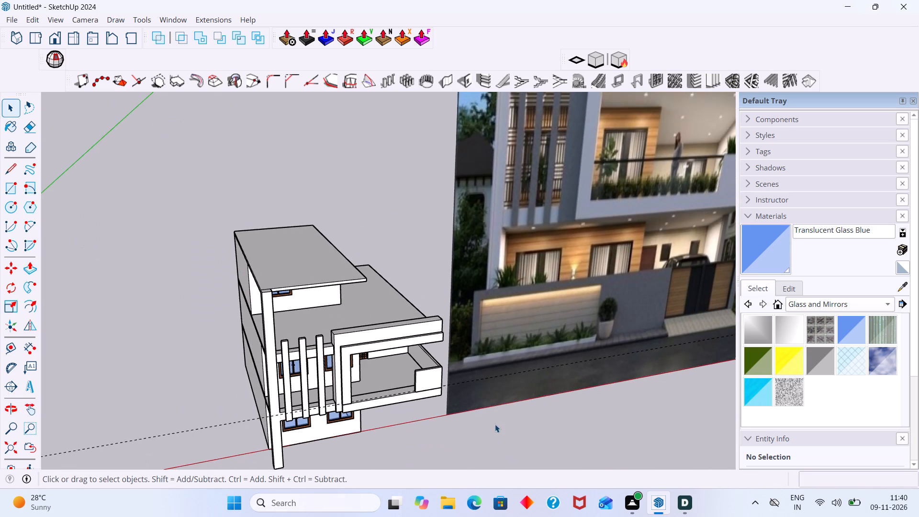
Compare the balcony's front and side parapet corner with the balcony shown in the reference photo.
scroll(424, 354, "up", 6)
scroll(411, 371, "down", 11)
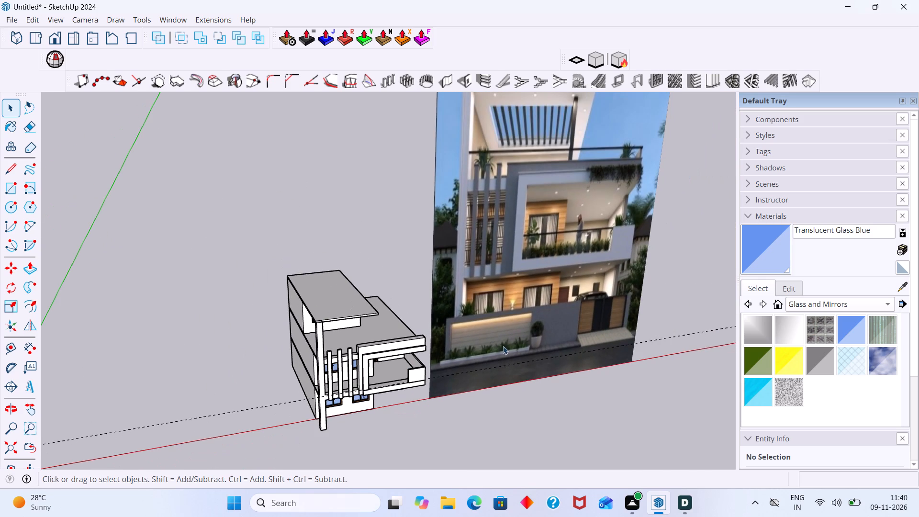
middle_click_drag(483, 345, 460, 348)
scroll(645, 212, "up", 4)
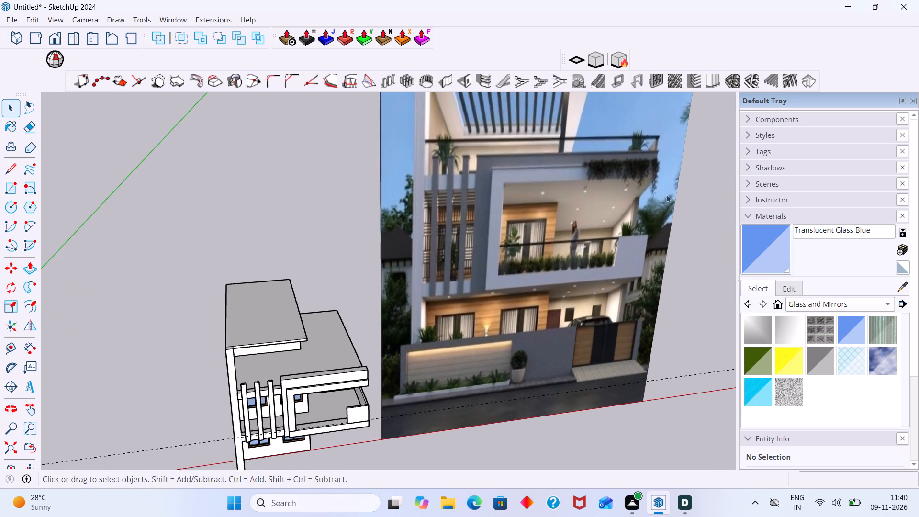
scroll(666, 194, "up", 9)
middle_click_drag(619, 226, 680, 258)
scroll(502, 327, "down", 6)
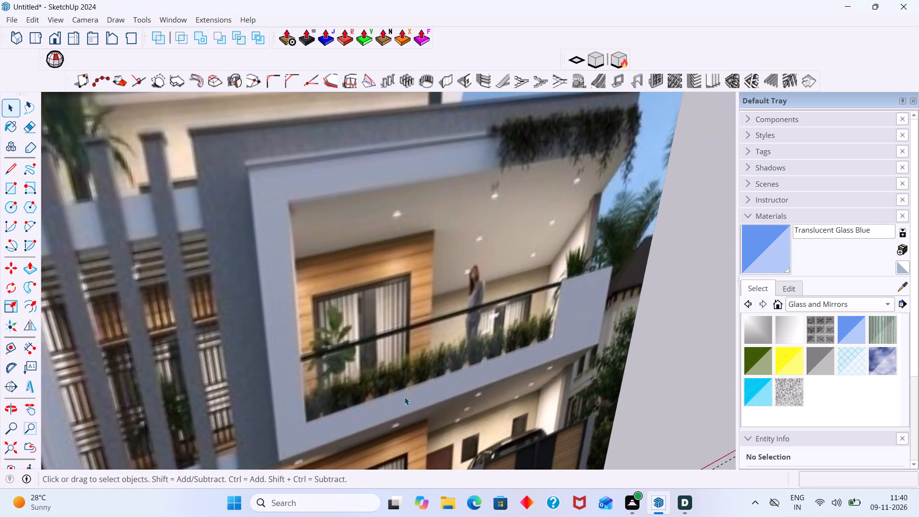
scroll(404, 397, "down", 13)
middle_click_drag(254, 428, 247, 267, "shift")
scroll(256, 312, "up", 6)
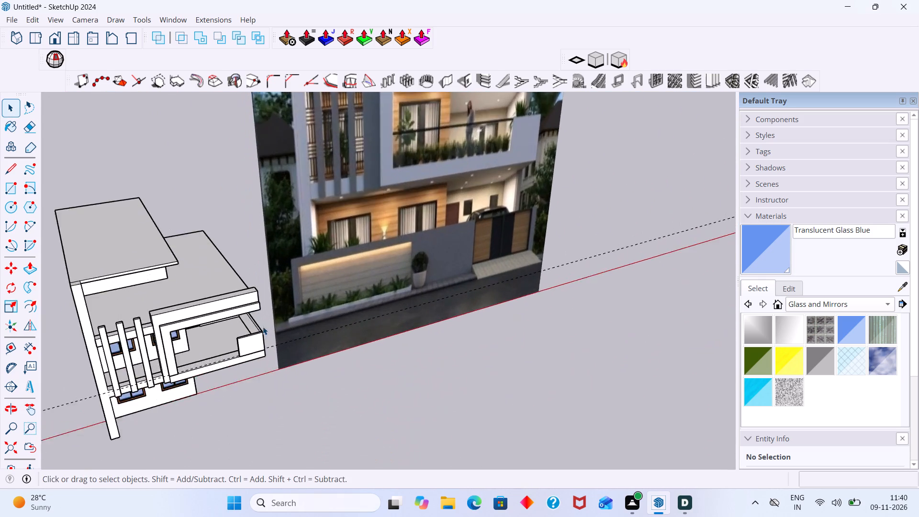
scroll(263, 326, "up", 5)
middle_click_drag(250, 320, 230, 316)
scroll(247, 319, "up", 3)
Undo the vertical wall built along the balcony's open side, keeping the front parapet.
key("ctrl+z")
key("ctrl+z")
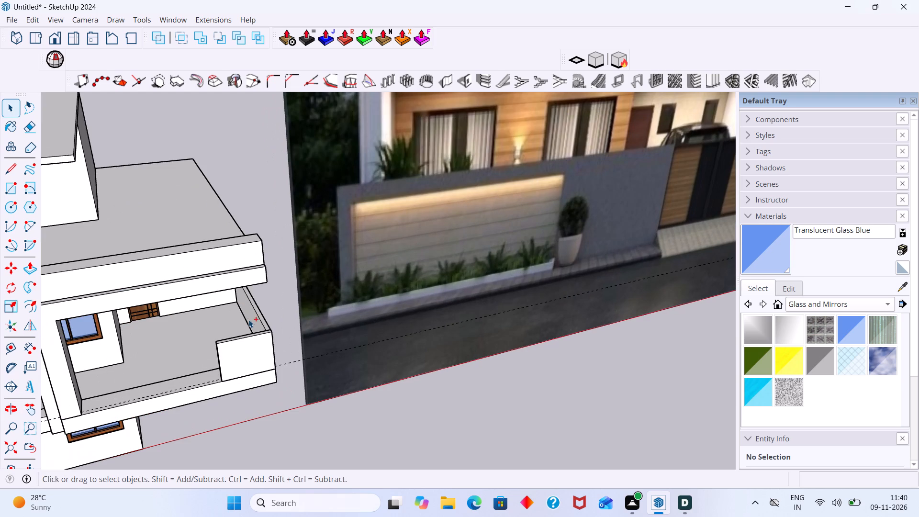
key("ctrl+z")
key("ctrl+z")
key("ctrl+z")
key("ctrl+z")
key("ctrl+z")
Draw a rectangle 9" by about 6" on the balcony slab against its open side edge, behind the front parapet.
scroll(258, 328, "down", 2)
middle_click_drag(255, 329, 212, 332)
scroll(270, 313, "up", 4)
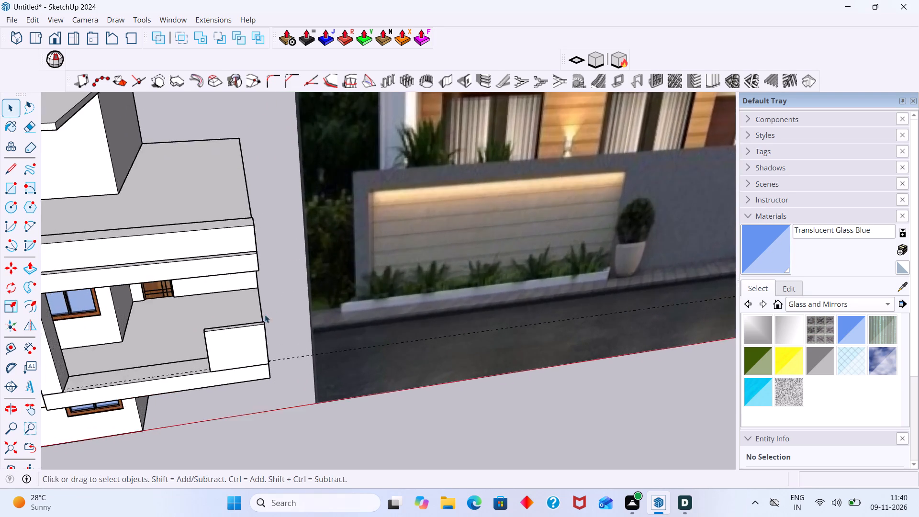
scroll(265, 315, "up", 2)
middle_click_drag(259, 315, 170, 329)
scroll(229, 316, "up", 3)
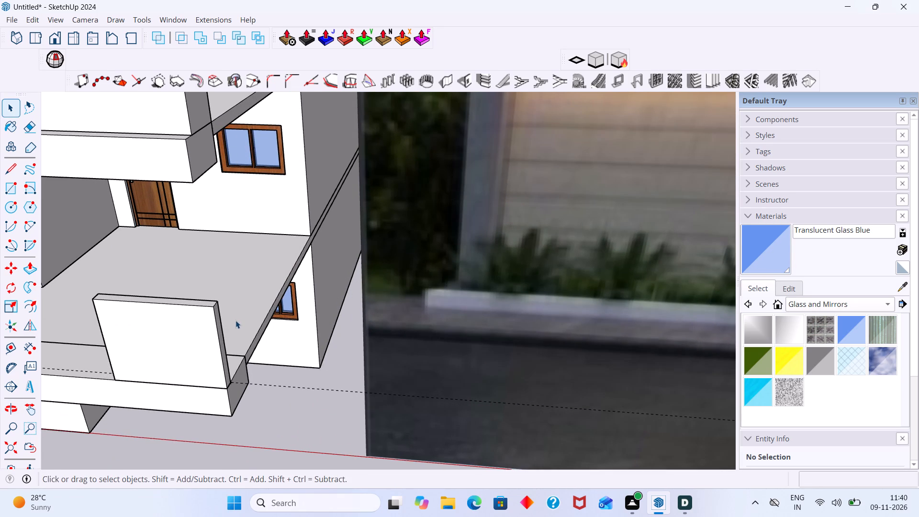
key("r")
scroll(258, 326, "up", 9)
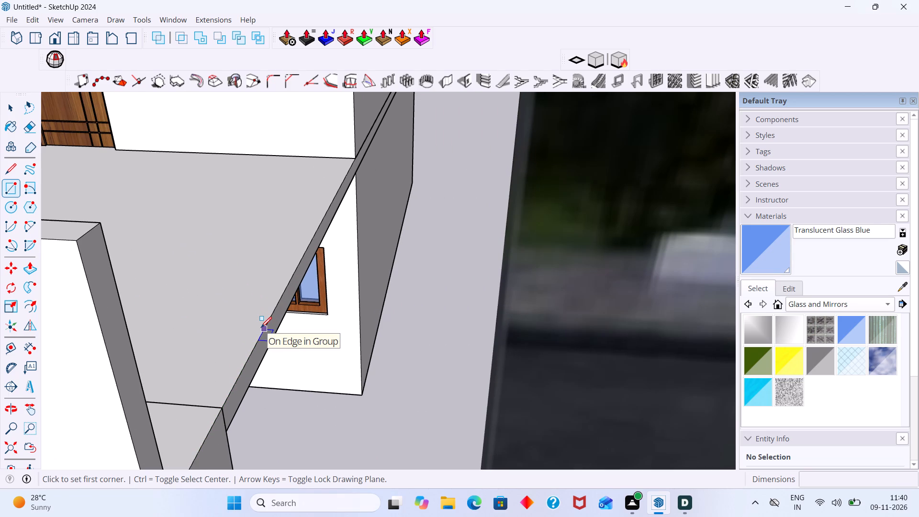
scroll(261, 327, "down", 9)
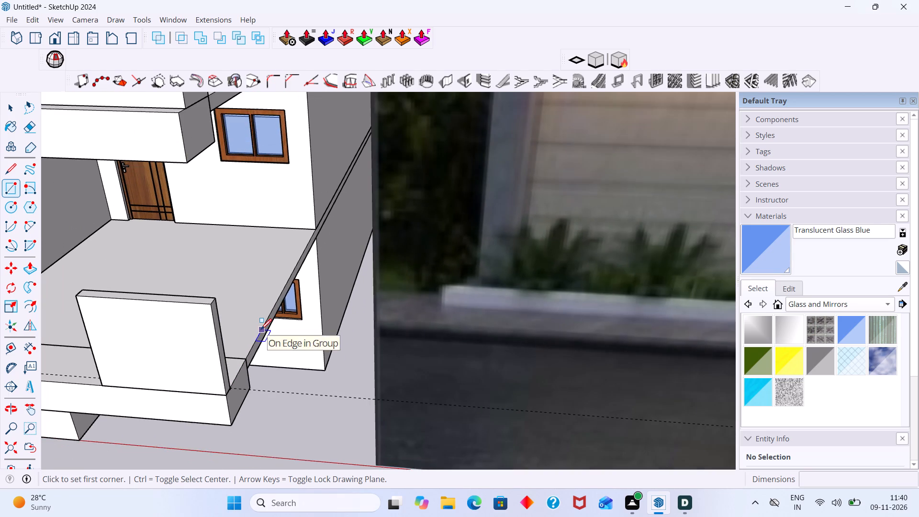
scroll(261, 329, "down", 3)
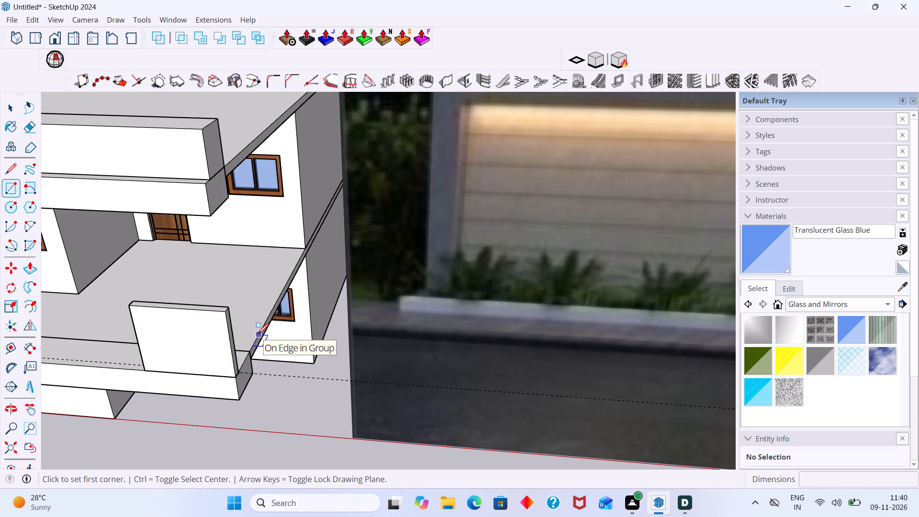
scroll(258, 334, "down", 17)
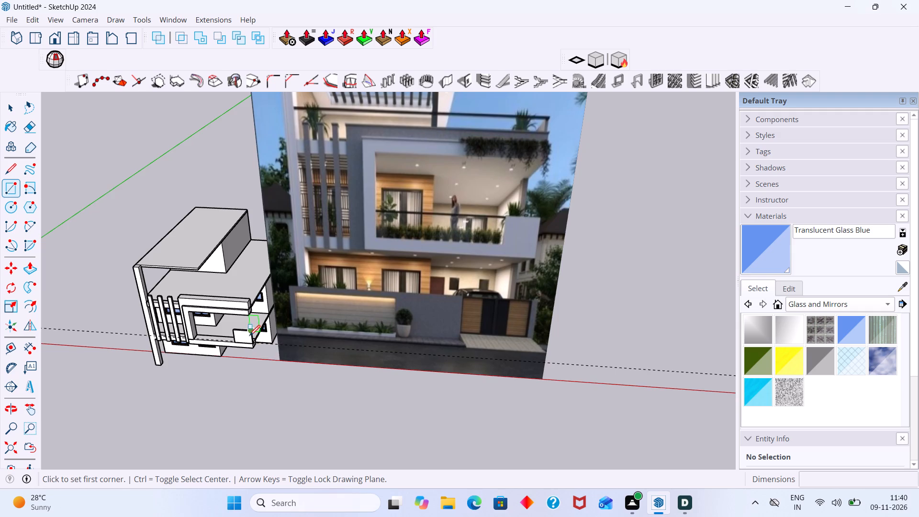
scroll(249, 336, "up", 20)
scroll(249, 336, "up", 5)
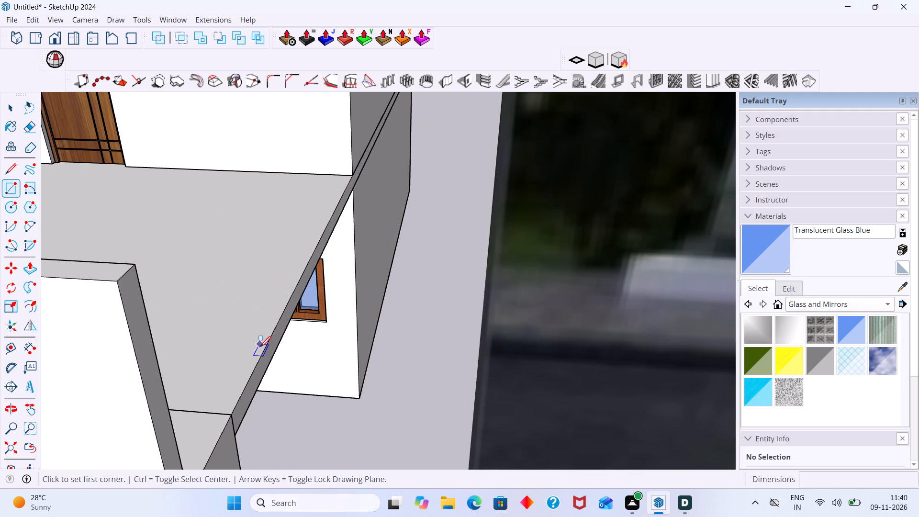
left_click(264, 348)
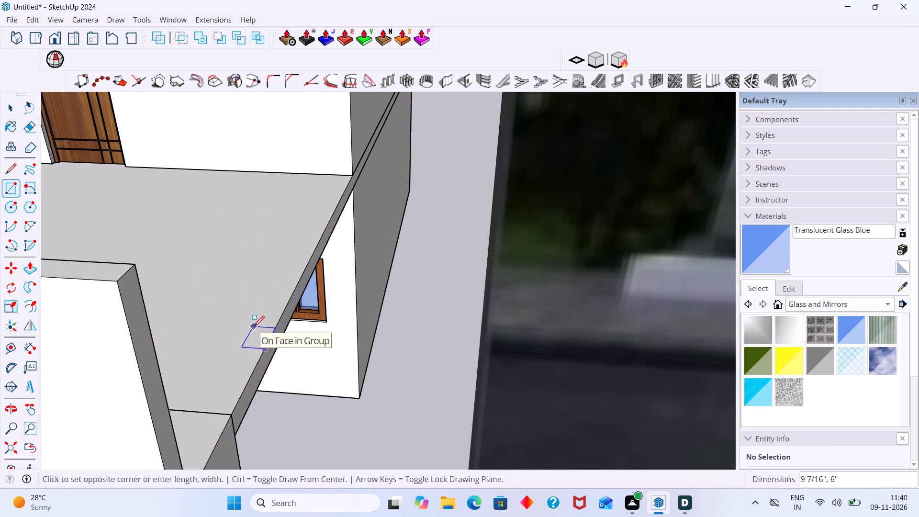
scroll(254, 326, "up", 1)
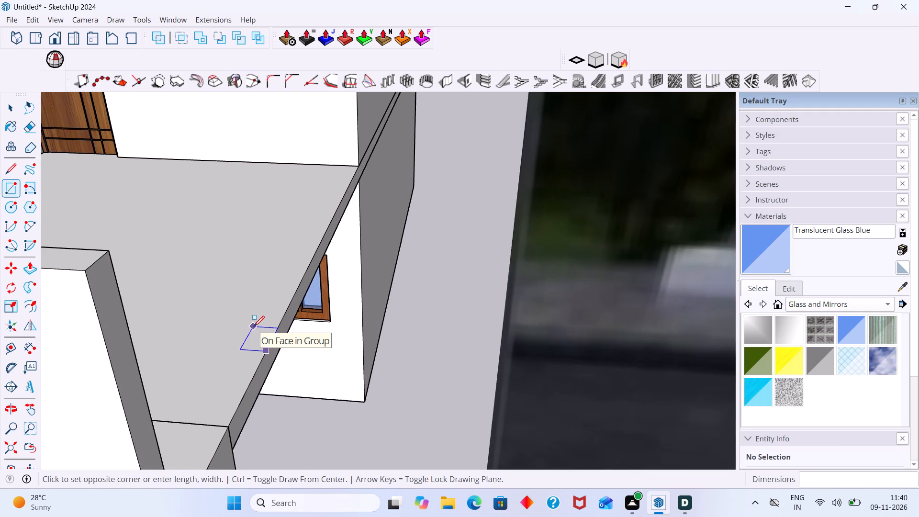
key("9")
key("shift+quotedbl")
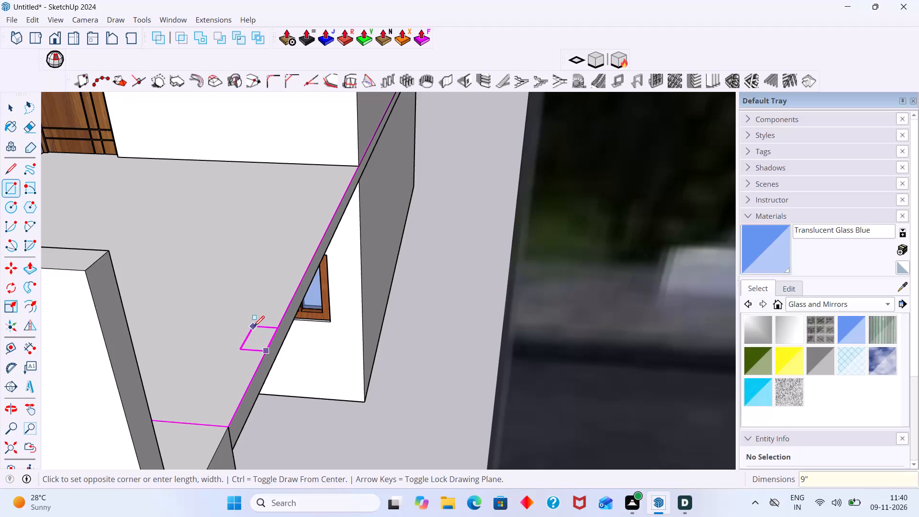
key("Return")
key("space")
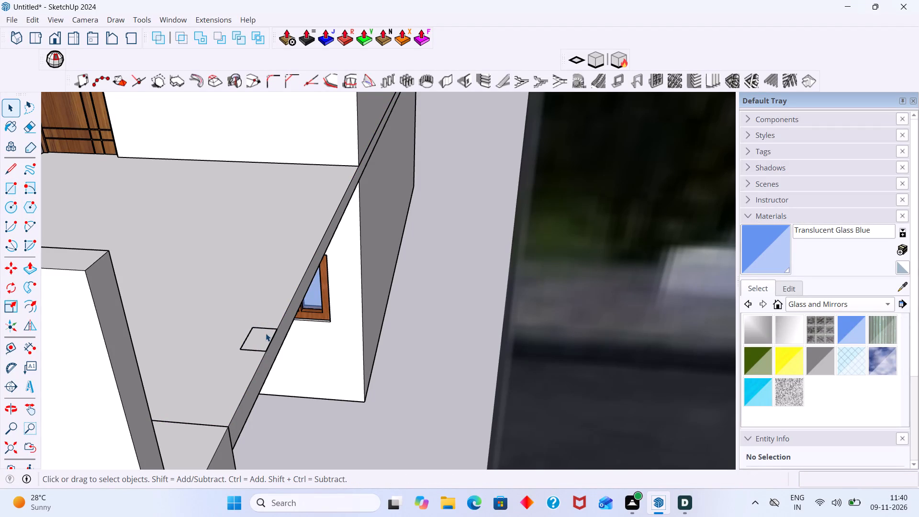
Push/Pull the small rectangle up 10' as a column reaching the underside of the slab above, and clear the selection.
double_click(266, 336)
key("p")
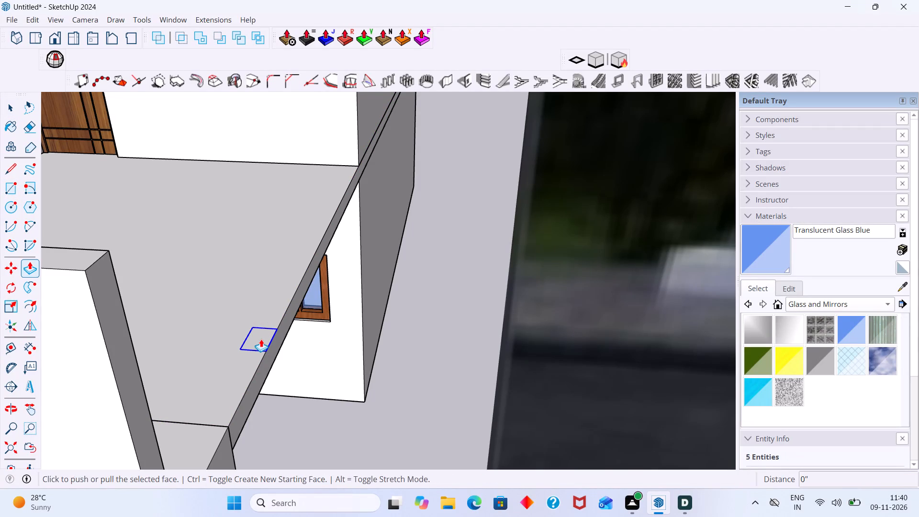
left_click(261, 339)
scroll(241, 219, "down", 13)
middle_click_drag(232, 185, 250, 341, "shift")
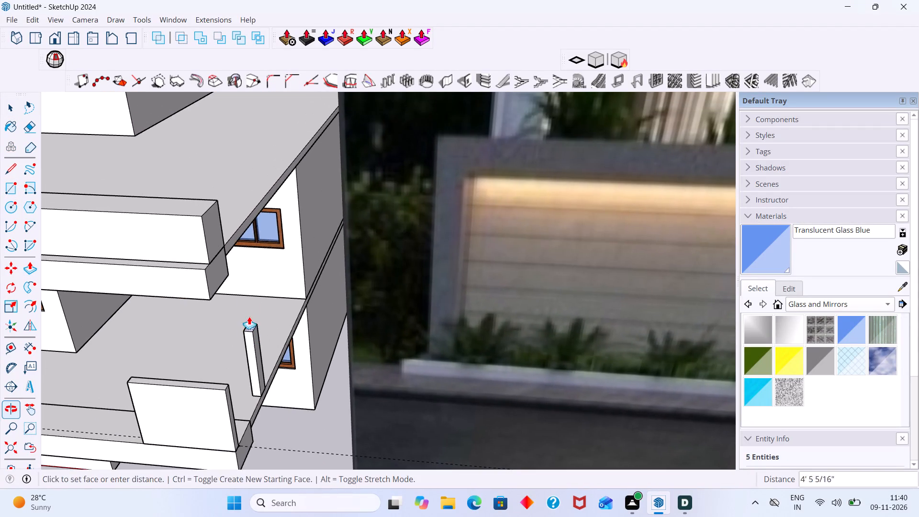
middle_click_drag(247, 284, 224, 146)
scroll(243, 169, "up", 9)
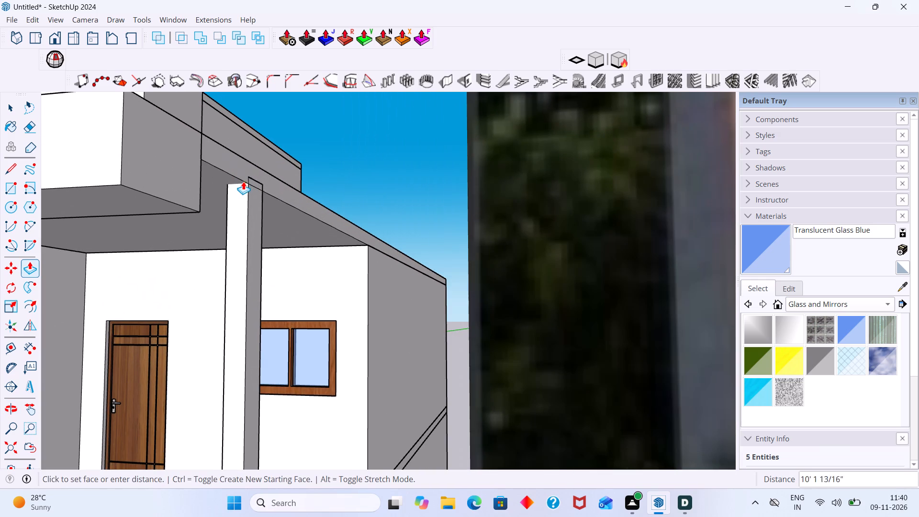
middle_click_drag(245, 184, 235, 197)
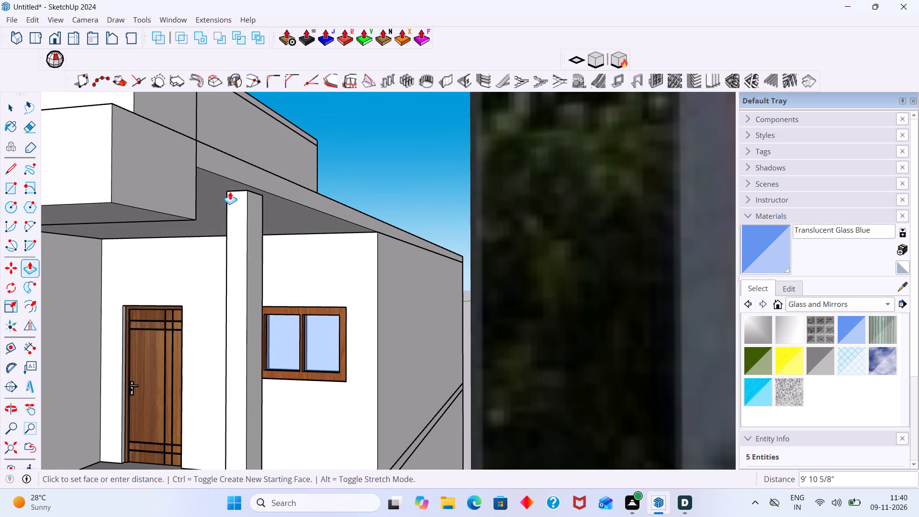
middle_click_drag(224, 183, 302, 151)
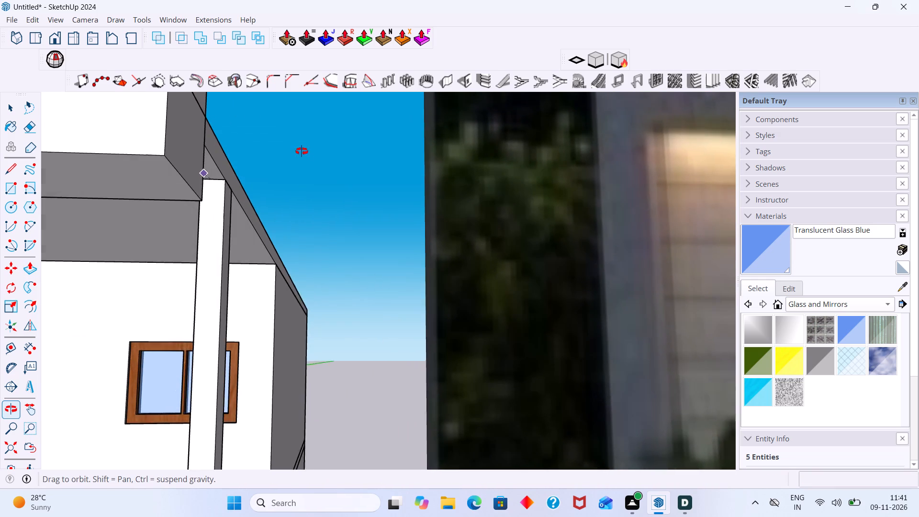
middle_click_drag(302, 151, 297, 151)
middle_click_drag(224, 180, 113, 243)
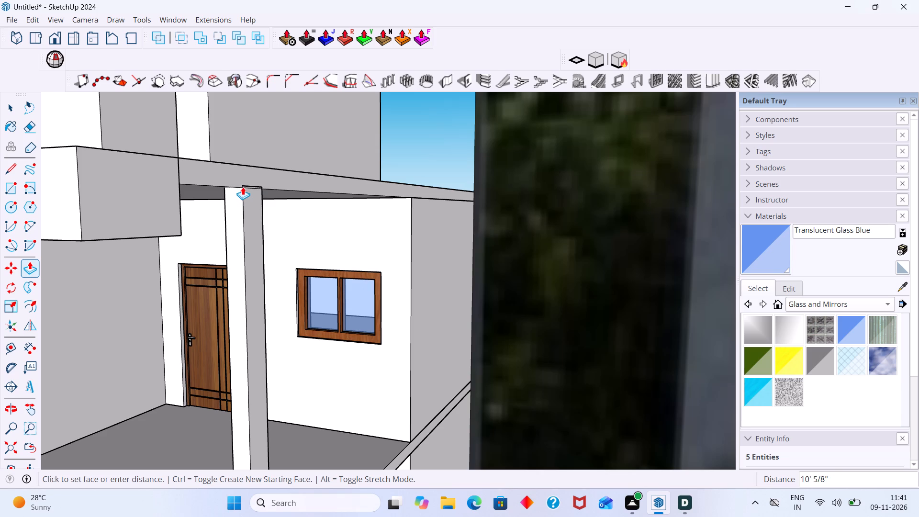
left_click(178, 182)
key("space")
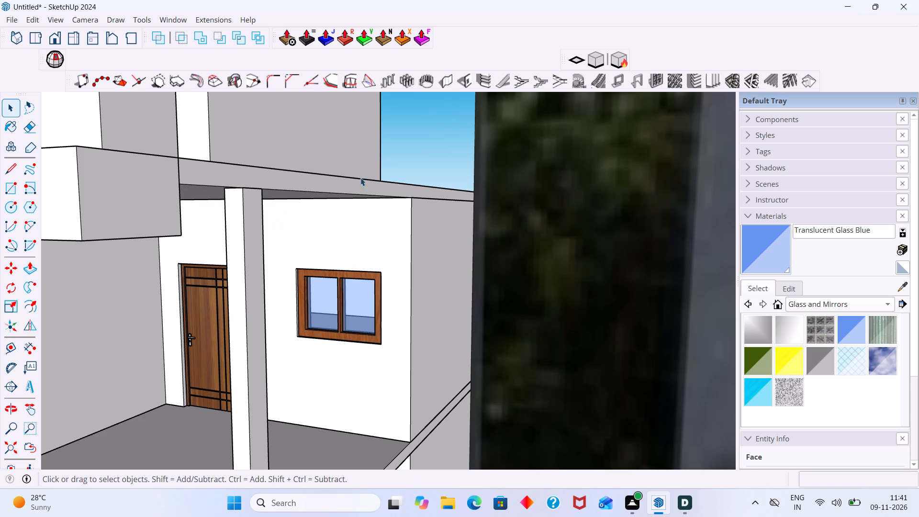
left_click(417, 157)
Examine the column's top joint with the slab above and its place in the facade beside the reference photo.
scroll(295, 193, "down", 2)
middle_click_drag(267, 214, 331, 171)
scroll(310, 145, "up", 6)
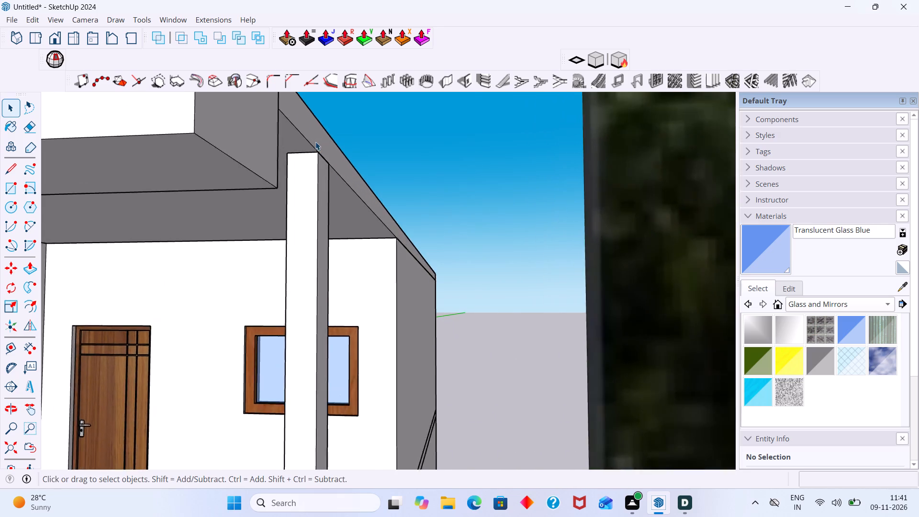
scroll(315, 142, "up", 16)
middle_click_drag(308, 157, 495, 184)
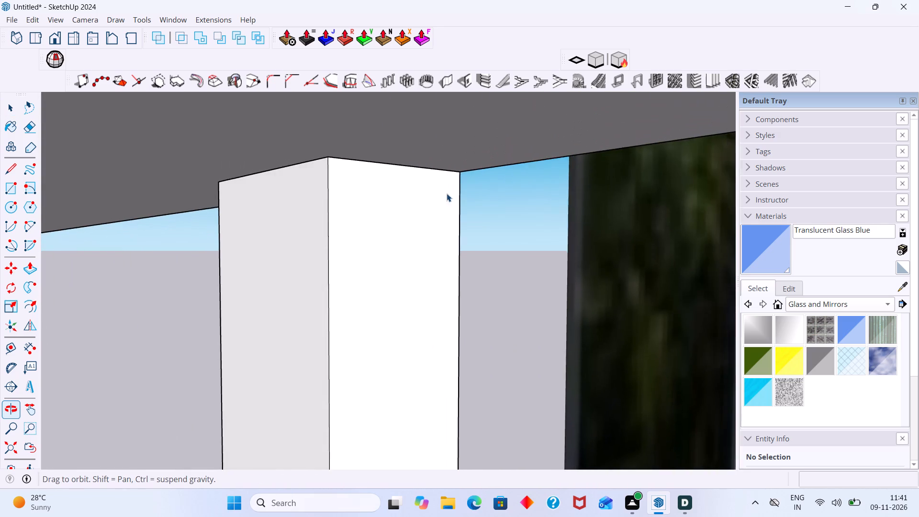
scroll(419, 196, "down", 17)
left_click(4, 450)
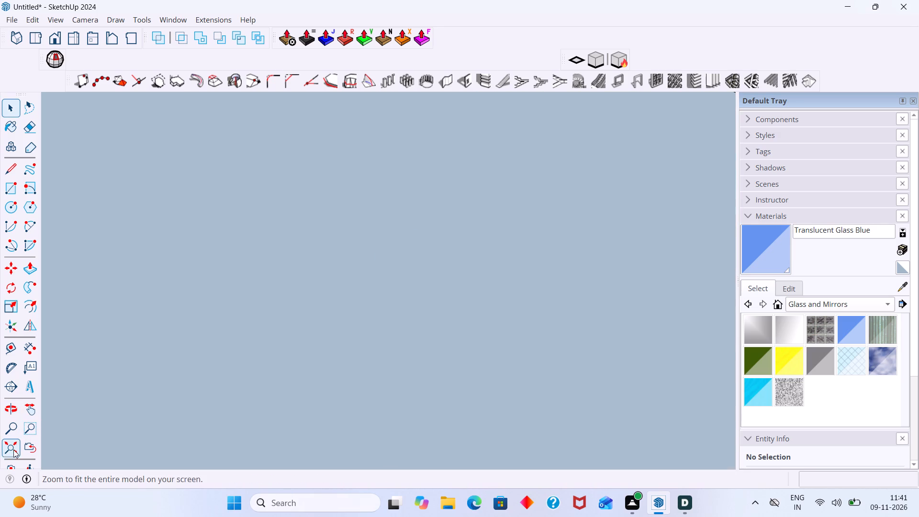
scroll(95, 399, "down", 5)
scroll(288, 386, "up", 6)
middle_click_drag(280, 383, 203, 381)
scroll(280, 359, "up", 2)
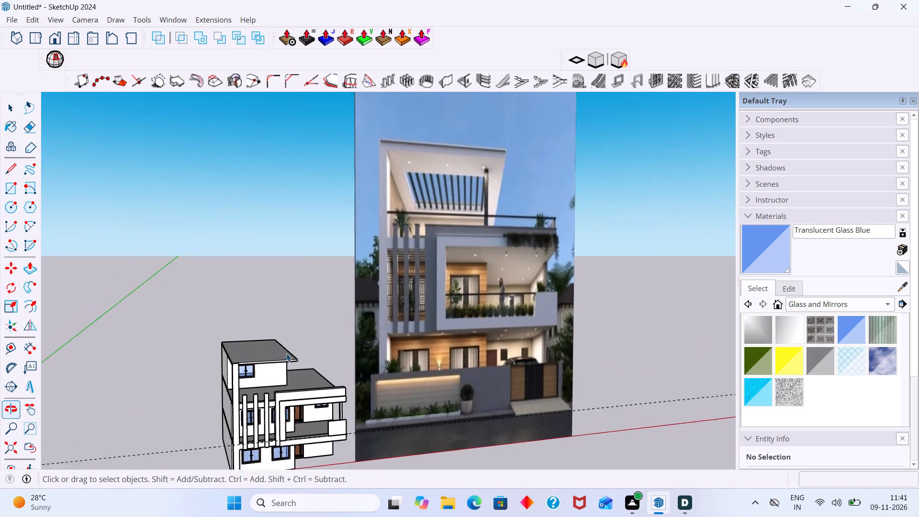
scroll(286, 353, "up", 4)
middle_click_drag(351, 385, 306, 364)
middle_click_drag(306, 371, 301, 264)
scroll(319, 342, "up", 3)
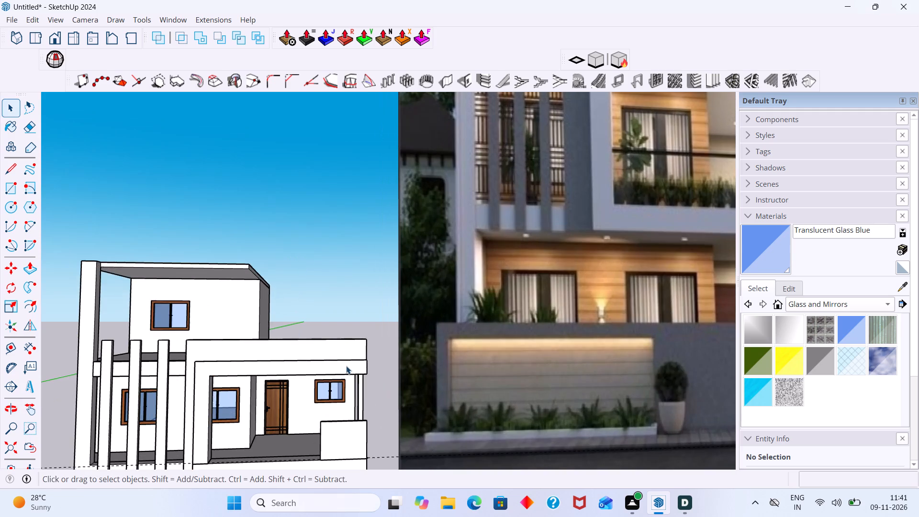
middle_click_drag(346, 366, 319, 270, "shift")
scroll(339, 307, "up", 1)
middle_click_drag(339, 307, 395, 338)
scroll(314, 348, "up", 3)
middle_click_drag(346, 342, 142, 347)
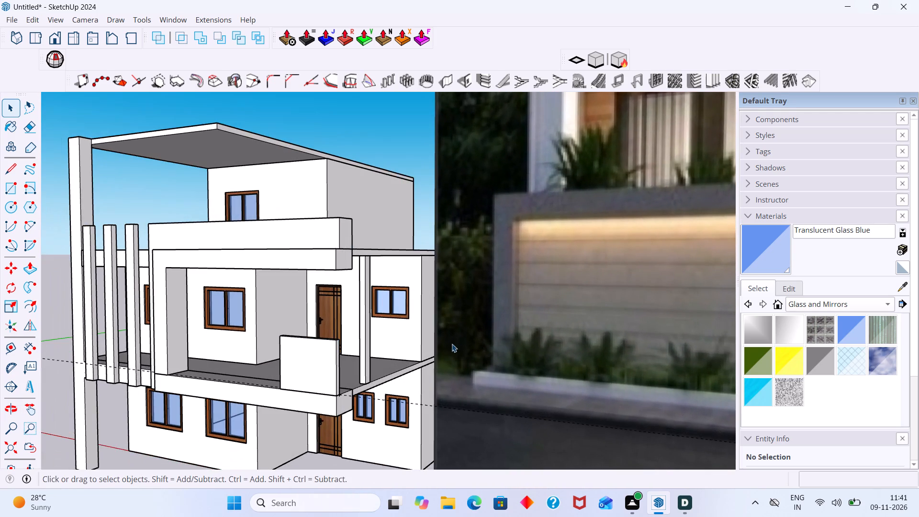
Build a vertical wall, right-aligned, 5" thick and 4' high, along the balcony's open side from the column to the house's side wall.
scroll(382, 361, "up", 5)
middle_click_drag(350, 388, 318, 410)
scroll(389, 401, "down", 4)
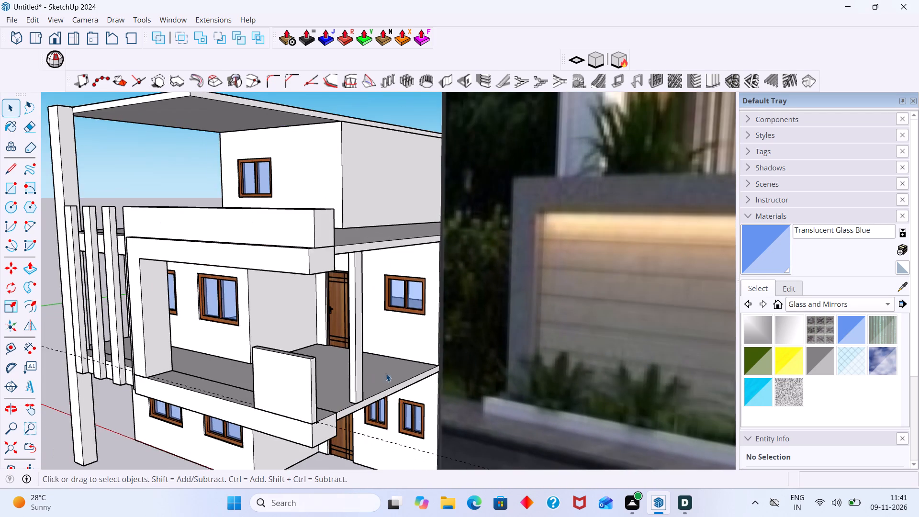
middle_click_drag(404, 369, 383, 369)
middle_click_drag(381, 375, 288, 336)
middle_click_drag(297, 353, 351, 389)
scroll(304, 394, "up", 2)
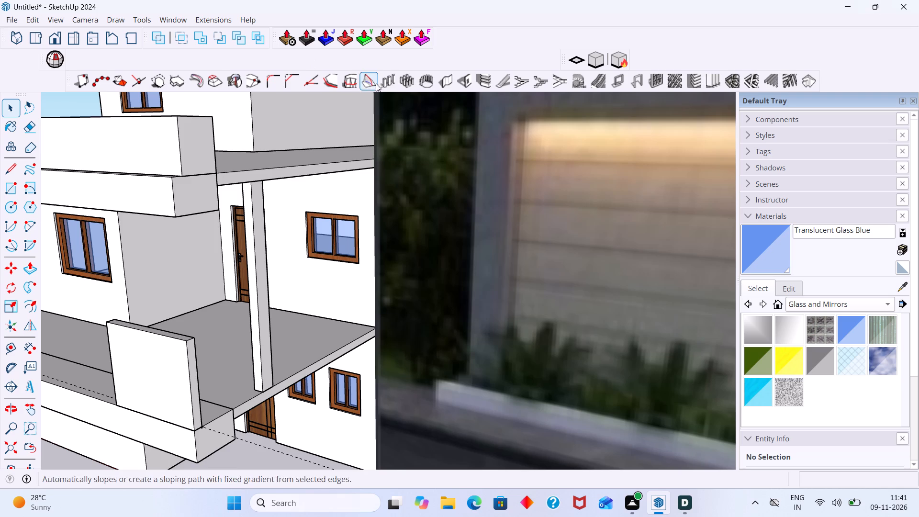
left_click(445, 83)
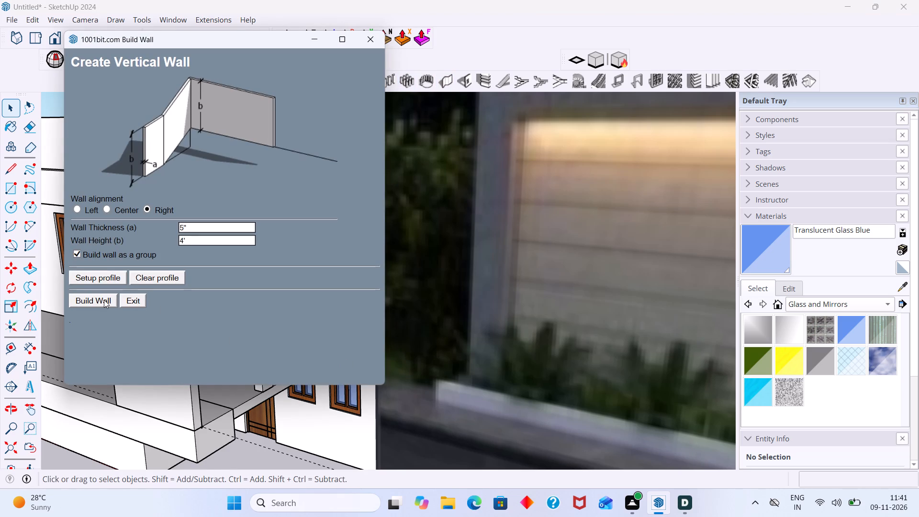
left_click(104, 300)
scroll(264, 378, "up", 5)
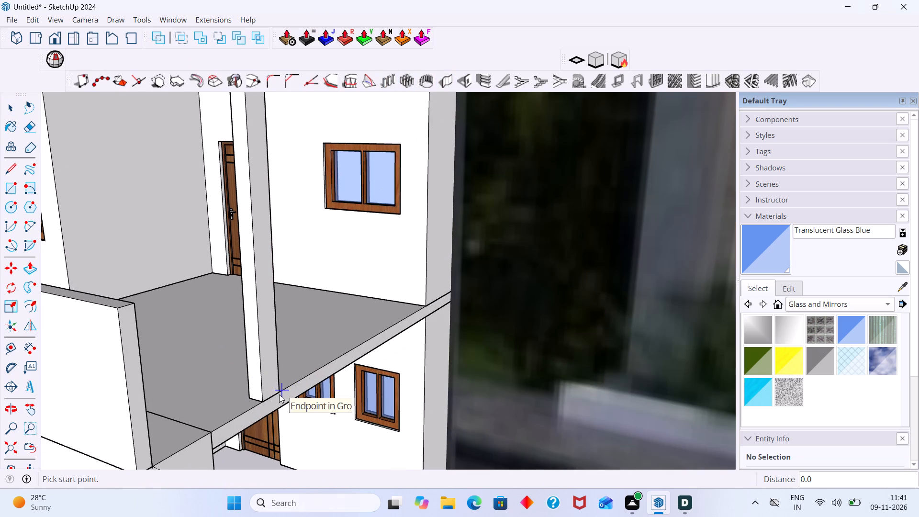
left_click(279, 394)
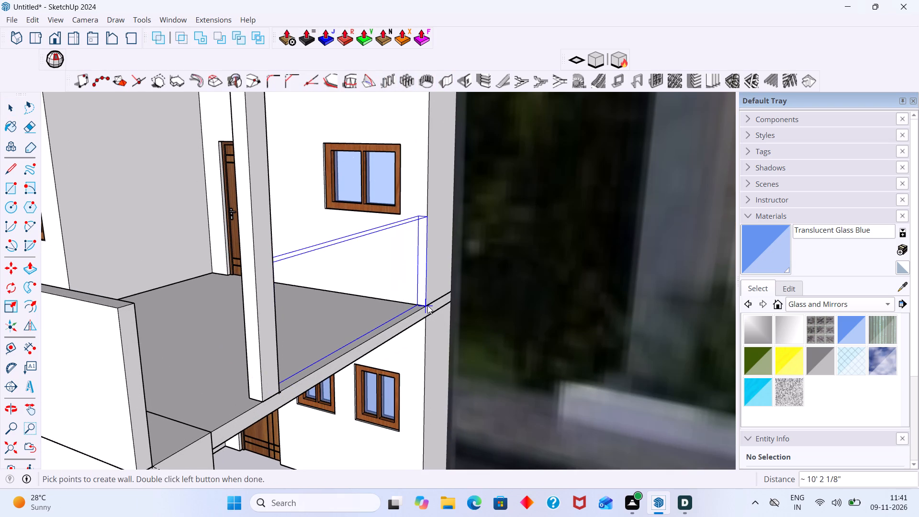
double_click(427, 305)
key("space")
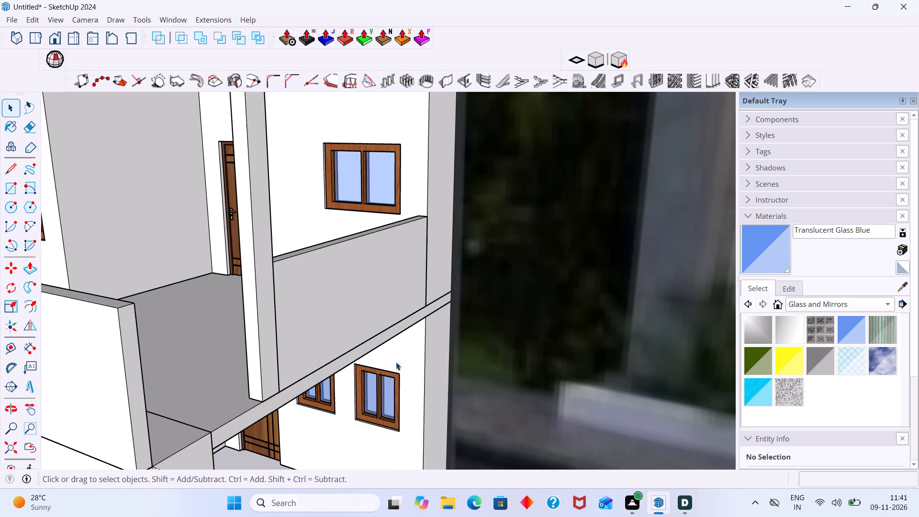
Compare the balcony's column, side parapet and slab edges with the reference photo, also viewing them from below.
scroll(389, 375, "down", 11)
scroll(347, 394, "up", 3)
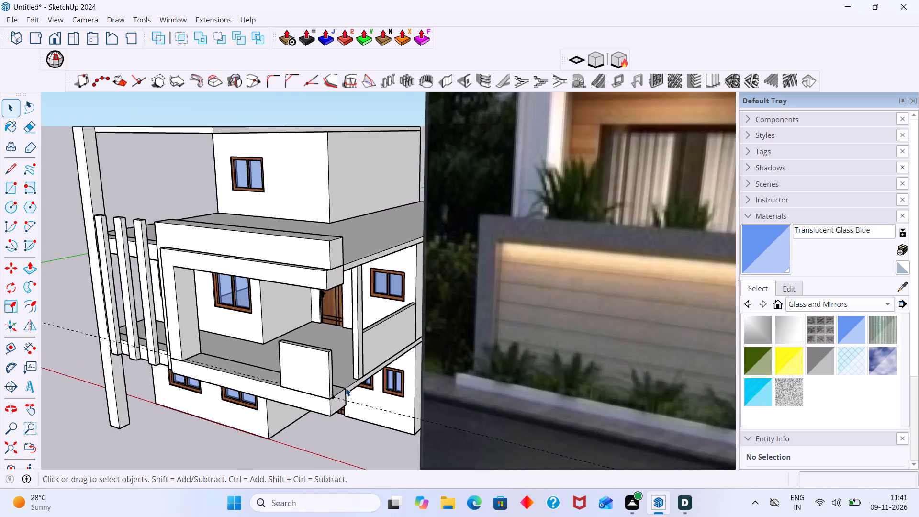
scroll(346, 388, "up", 2)
middle_click_drag(352, 378, 303, 378)
scroll(349, 348, "up", 4)
scroll(342, 364, "down", 3)
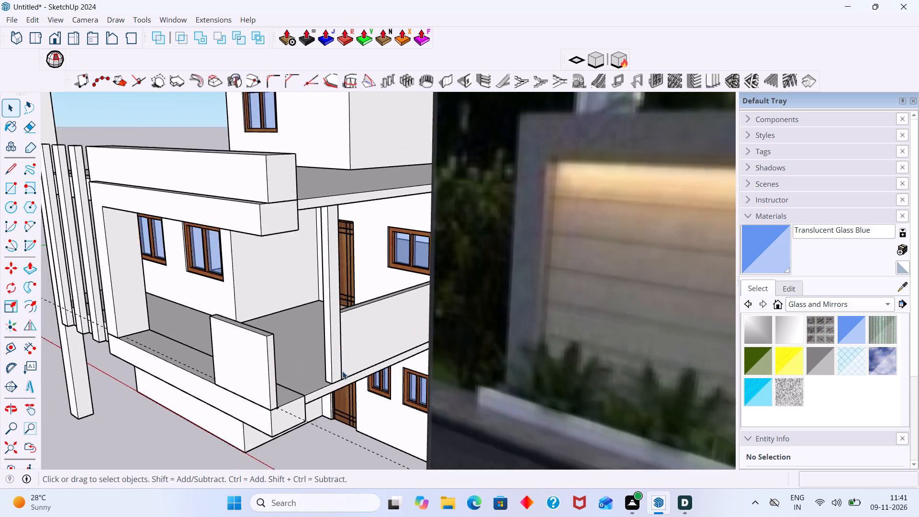
scroll(342, 371, "down", 15)
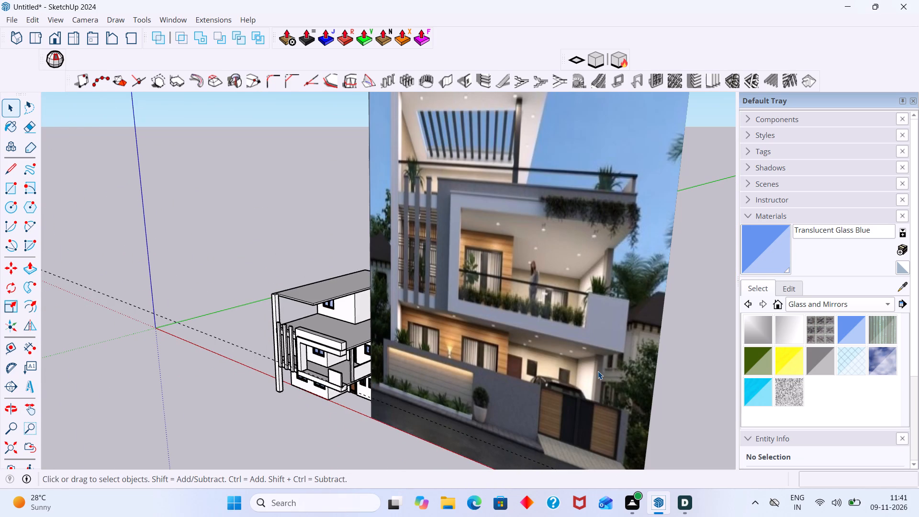
middle_click_drag(381, 390, 383, 293)
scroll(333, 366, "up", 5)
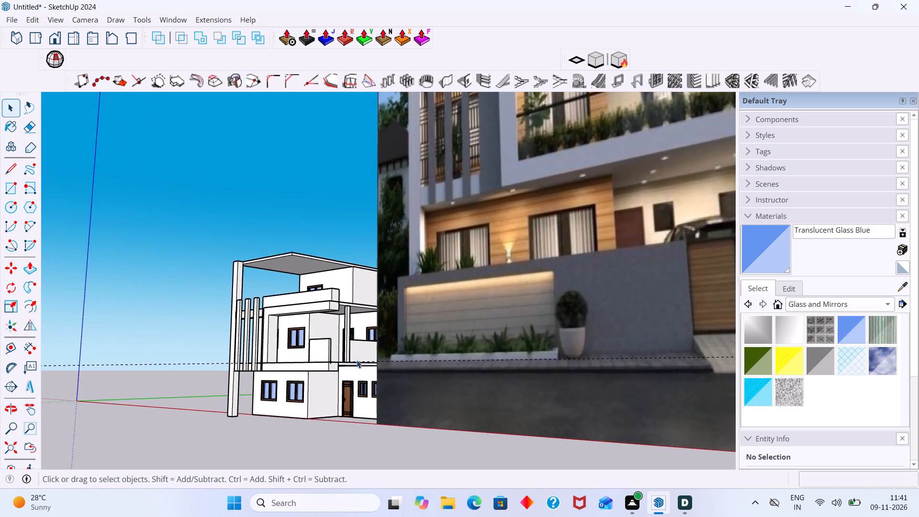
scroll(357, 360, "up", 2)
middle_click_drag(354, 378, 351, 329)
scroll(339, 336, "up", 8)
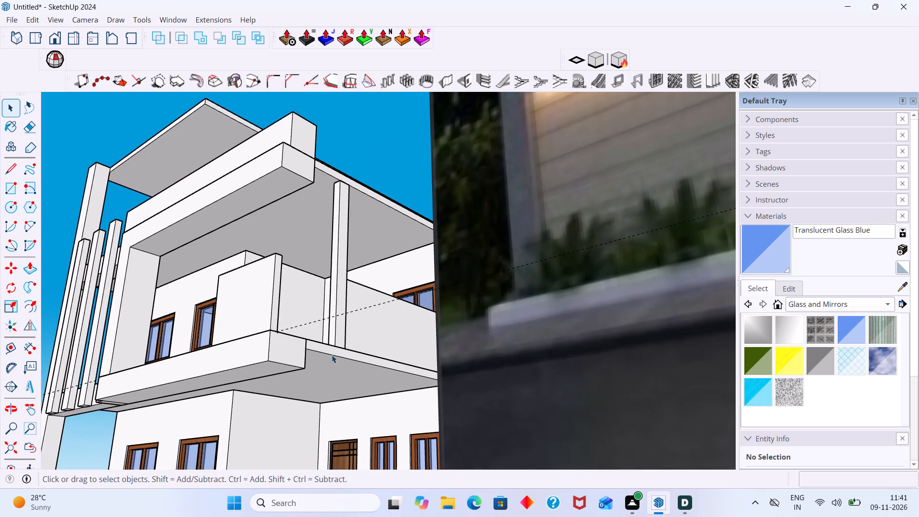
middle_click_drag(332, 353, 324, 415)
scroll(337, 377, "up", 3)
Undo the side parapet wall and the column's extrusion, back to the small rectangle on the balcony slab.
left_click(333, 378)
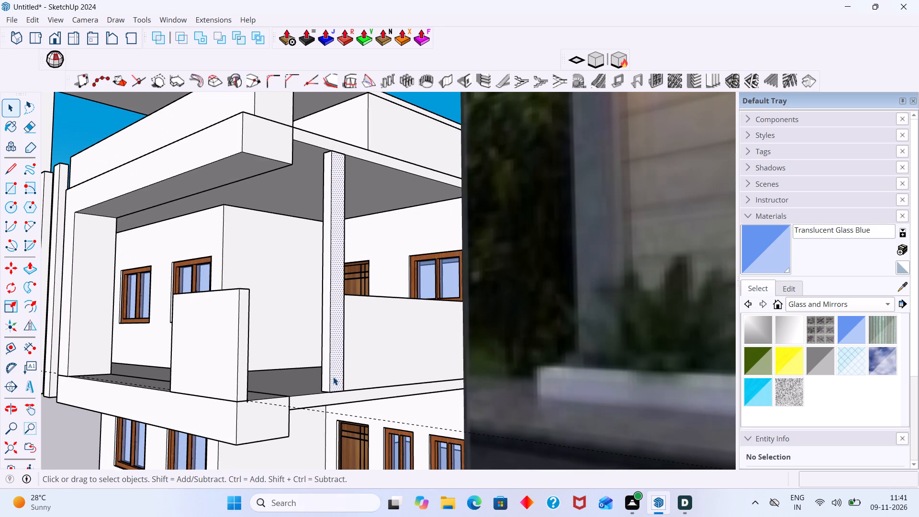
double_click(331, 377)
key("ctrl+z")
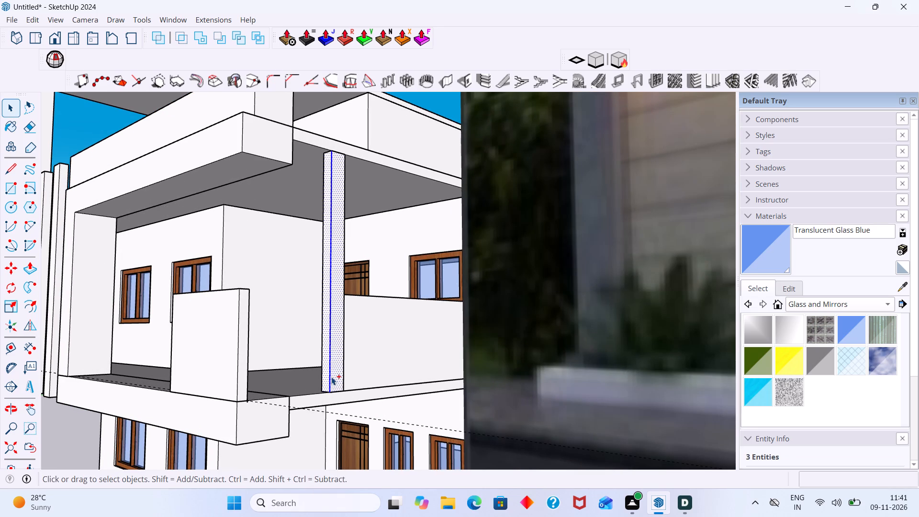
key("ctrl+z")
key("ctrl+z")
key("ctrl+z")
key("ctrl+z")
key("ctrl+z")
key("ctrl+z")
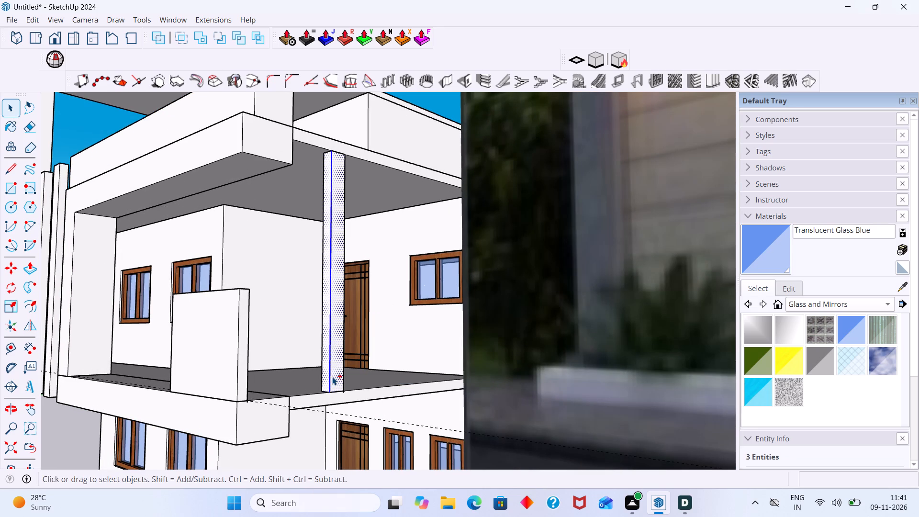
key("ctrl+z")
key("ctrl+z")
key("ctrl+z")
Make the small rectangle at the balcony slab's open edge a group, including its face and edges.
middle_click_drag(336, 393, 320, 438)
scroll(322, 421, "up", 2)
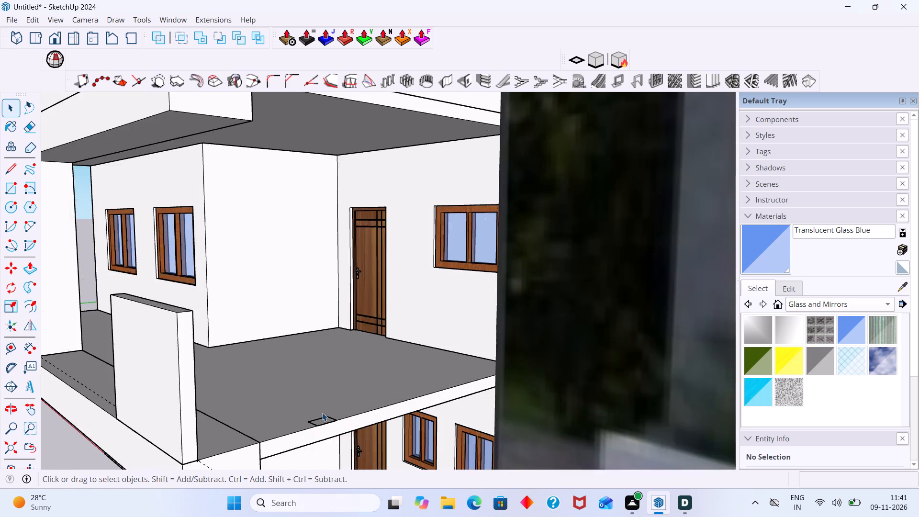
scroll(322, 413, "up", 5)
middle_click_drag(327, 420, 318, 448)
middle_click_drag(317, 449, 311, 348, "shift")
middle_click_drag(312, 360, 309, 395)
scroll(305, 373, "up", 4)
left_click(305, 372)
triple_click(312, 378)
triple_click(312, 379)
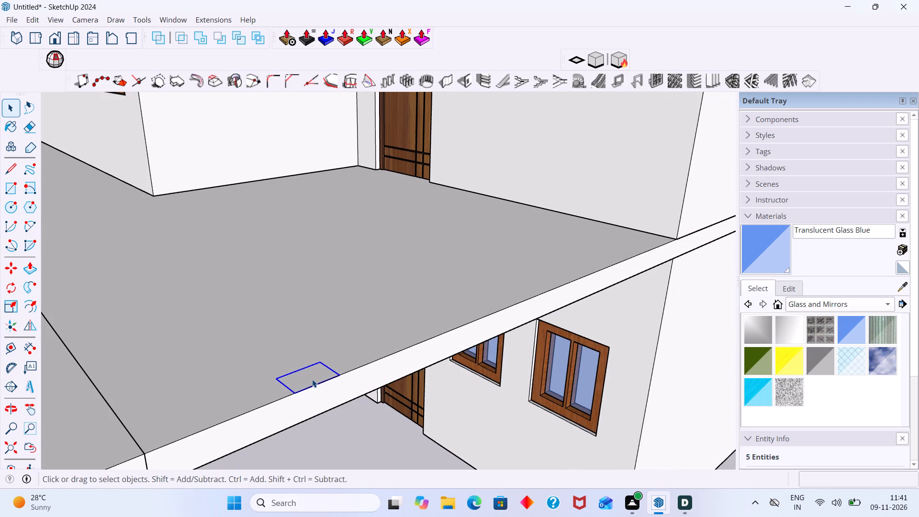
left_click(312, 379)
right_click(310, 376)
left_click(376, 124)
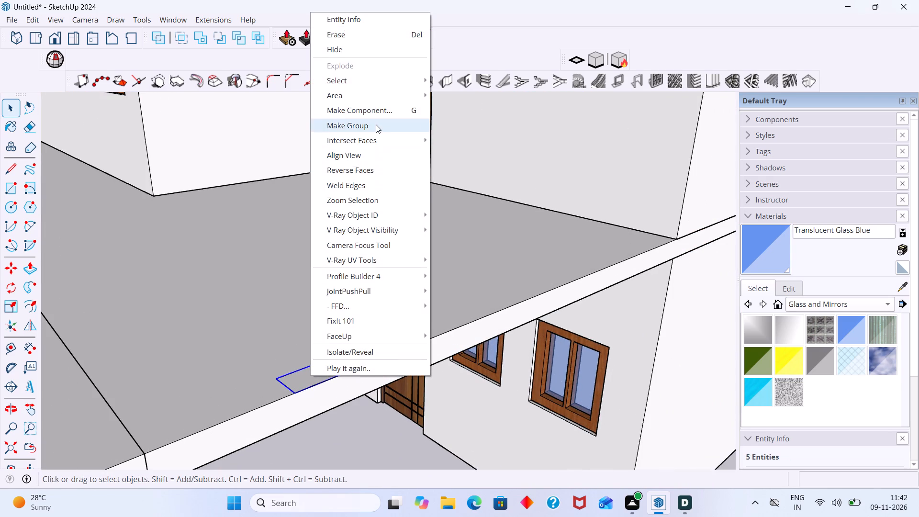
Inside the group, Push/Pull the rectangle up 10' to the underside of the slab above, and close the group.
double_click(312, 386)
double_click(311, 382)
left_click(310, 380)
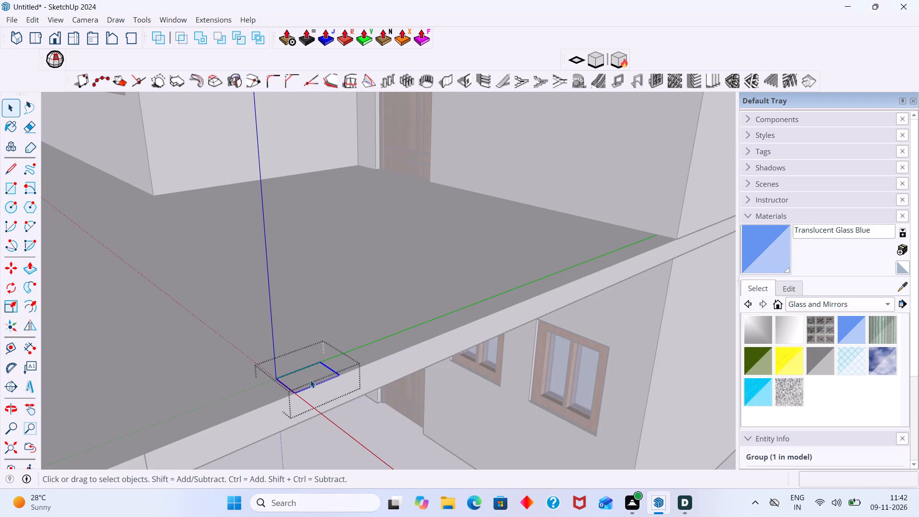
key("p")
left_click(310, 380)
scroll(304, 282, "down", 9)
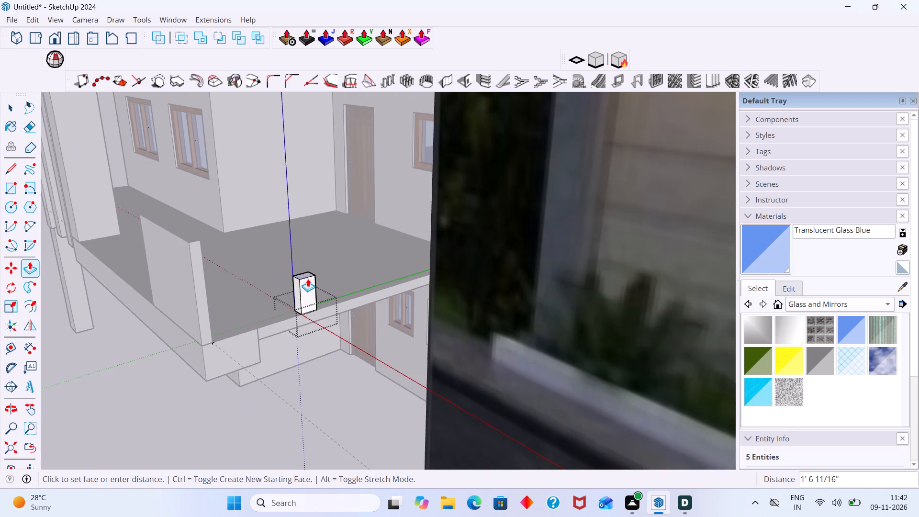
middle_click_drag(301, 284, 399, 423, "shift")
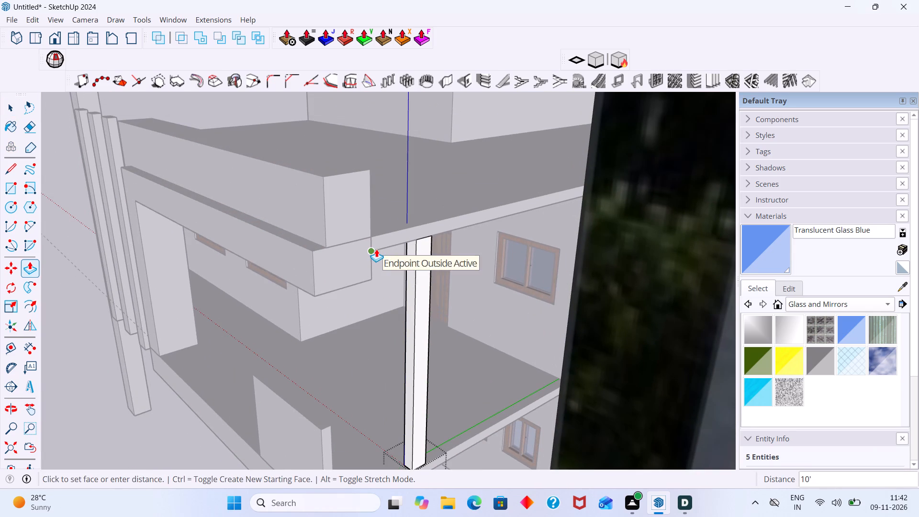
left_click(376, 249)
key("space")
scroll(401, 317, "down", 3)
middle_click_drag(399, 350, 378, 289)
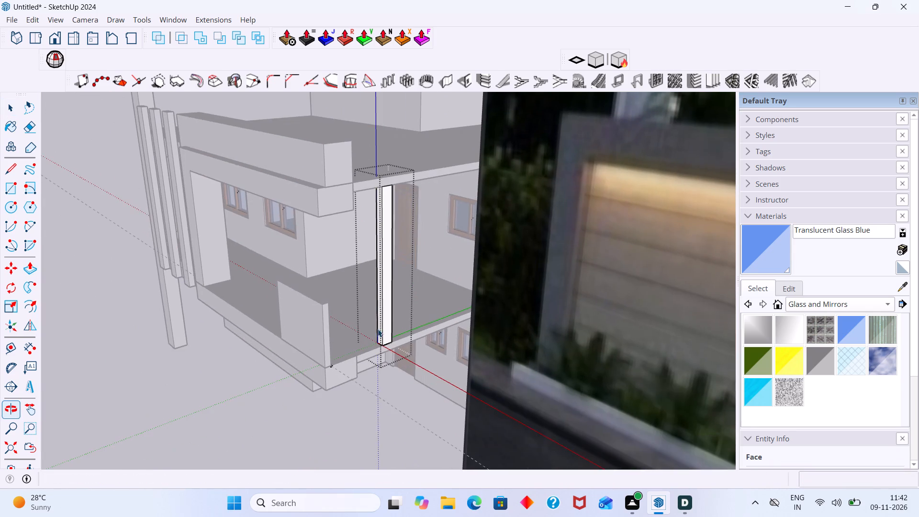
left_click(382, 421)
Isolate the column group from the rest of the model and view it from below.
left_click(388, 314)
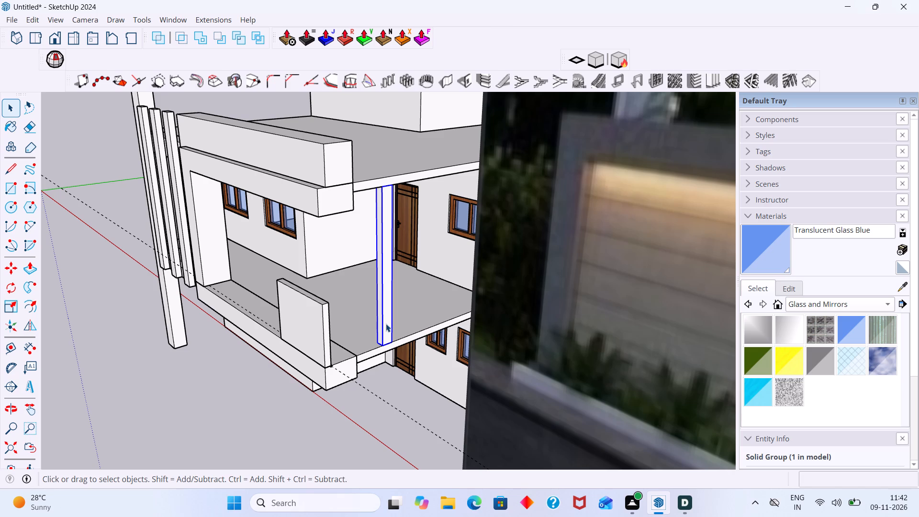
right_click(386, 324)
left_click(437, 340)
middle_click_drag(404, 365, 391, 236)
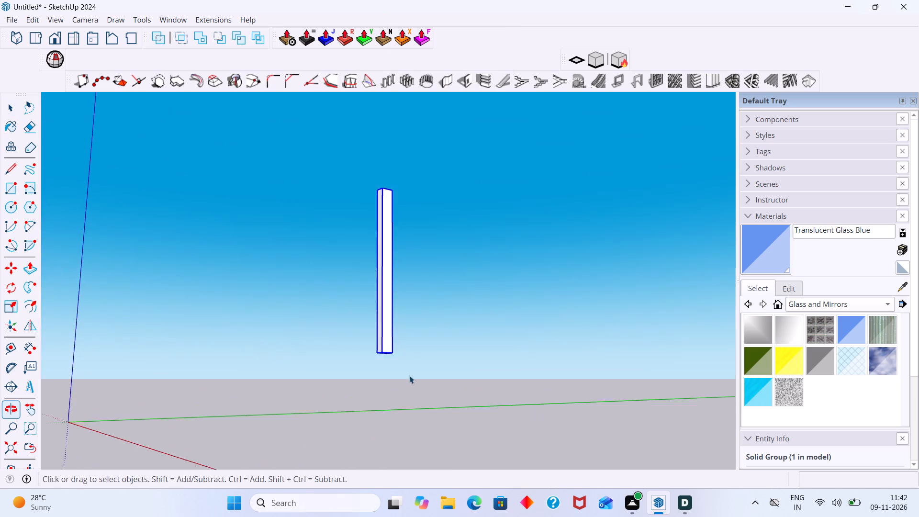
middle_click_drag(396, 381, 390, 257)
Inside the column group, Push/Pull the bottom face downward by about 2' 7".
scroll(374, 360, "up", 8)
left_click(387, 332)
double_click(386, 332)
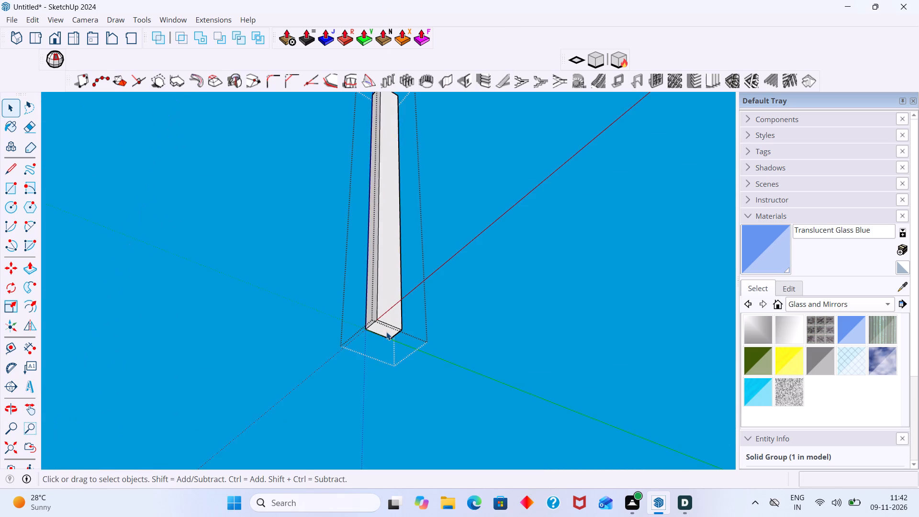
left_click(386, 332)
double_click(386, 332)
scroll(388, 331, "up", 2)
double_click(388, 331)
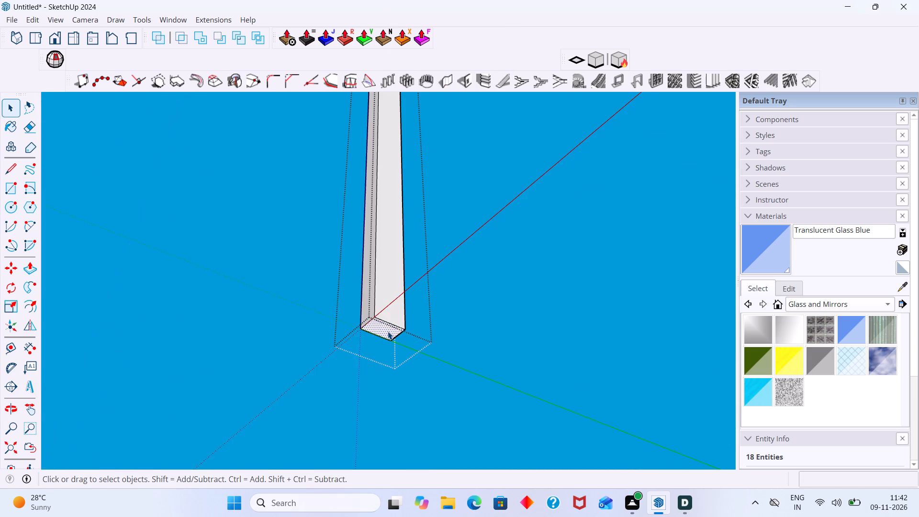
key("p")
left_click(389, 331)
scroll(385, 402, "down", 2)
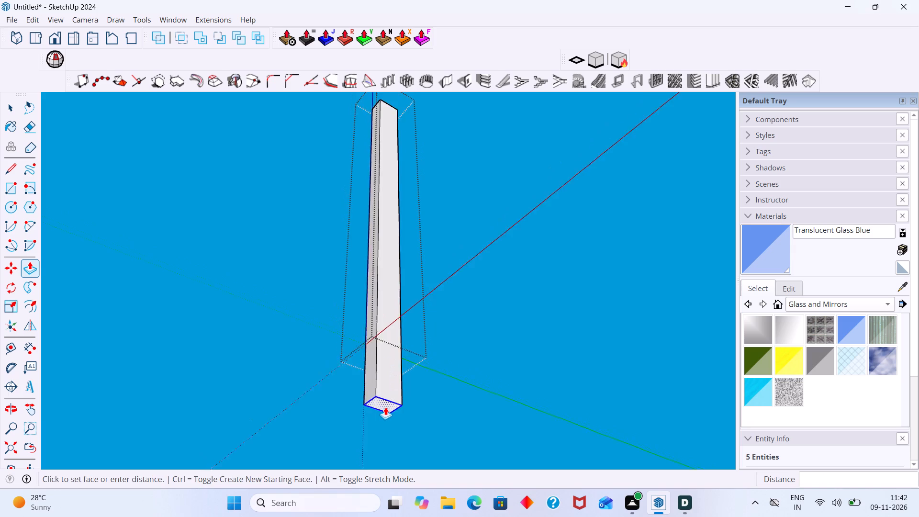
scroll(385, 407, "down", 3)
middle_click_drag(384, 411, 376, 326)
left_click(394, 353)
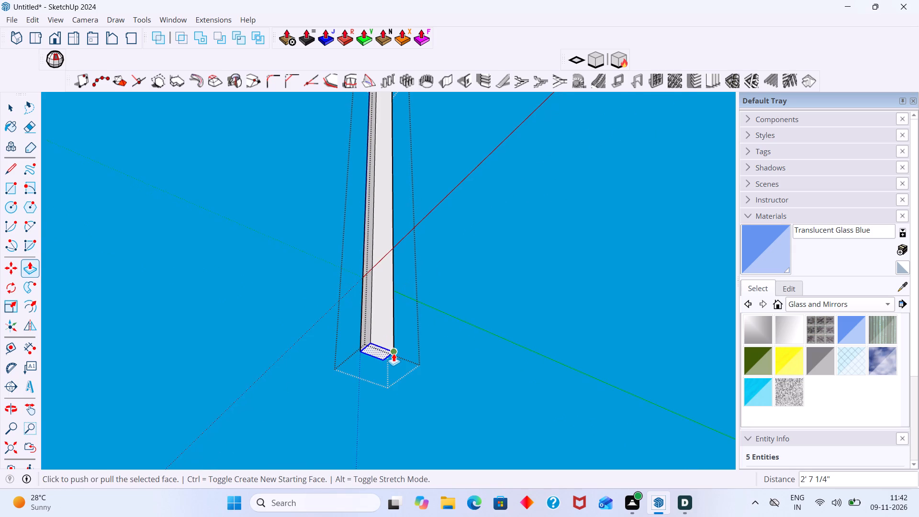
key("space")
Close the column group and reveal the rest of the model with Isolate/Reveal.
right_click(388, 323)
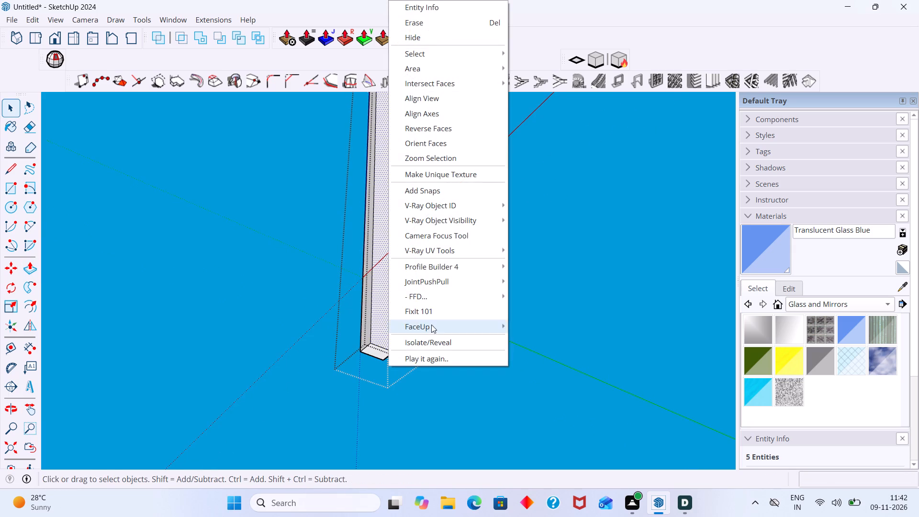
left_click(428, 342)
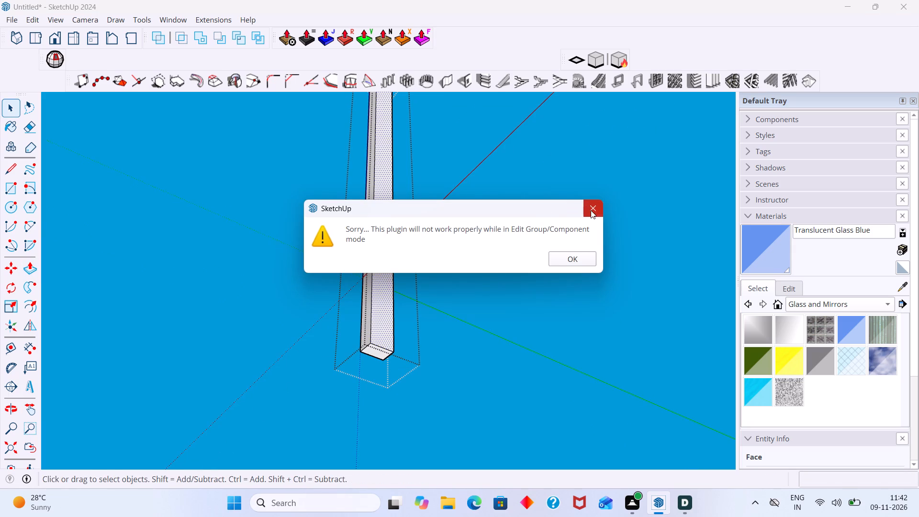
left_click(591, 210)
left_click(430, 330)
right_click(393, 327)
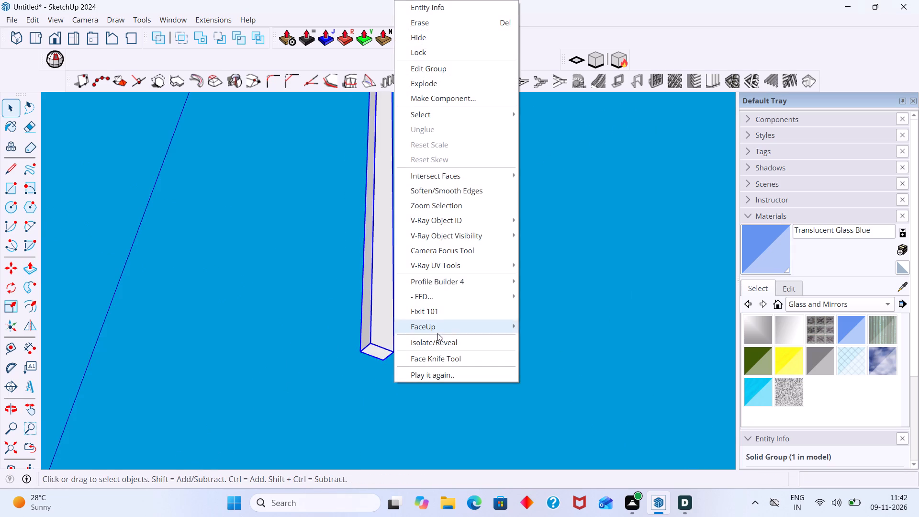
left_click(437, 340)
key("space")
Open the balcony side column group for editing to extend its bottom face with Push/Pull.
scroll(421, 349, "down", 8)
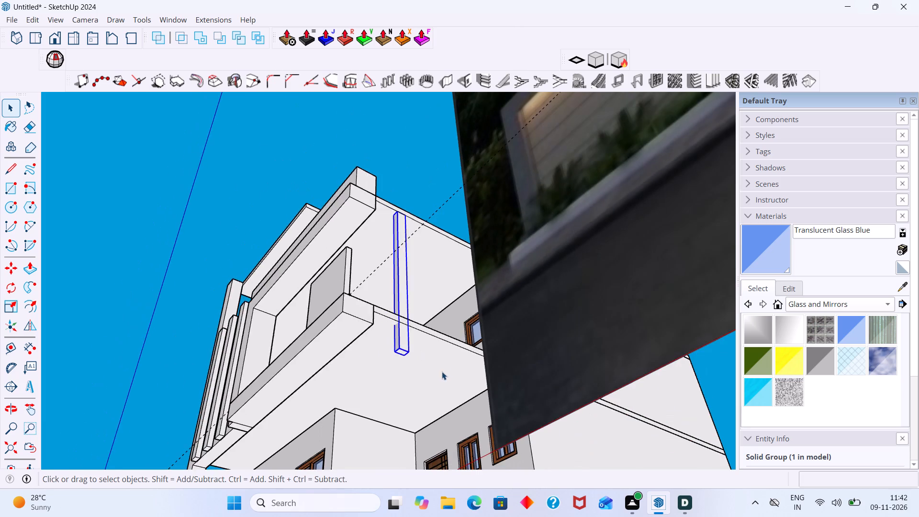
middle_click_drag(442, 371, 480, 386)
scroll(418, 371, "up", 9)
middle_click_drag(420, 355, 416, 337)
scroll(407, 351, "up", 2)
left_click(407, 350)
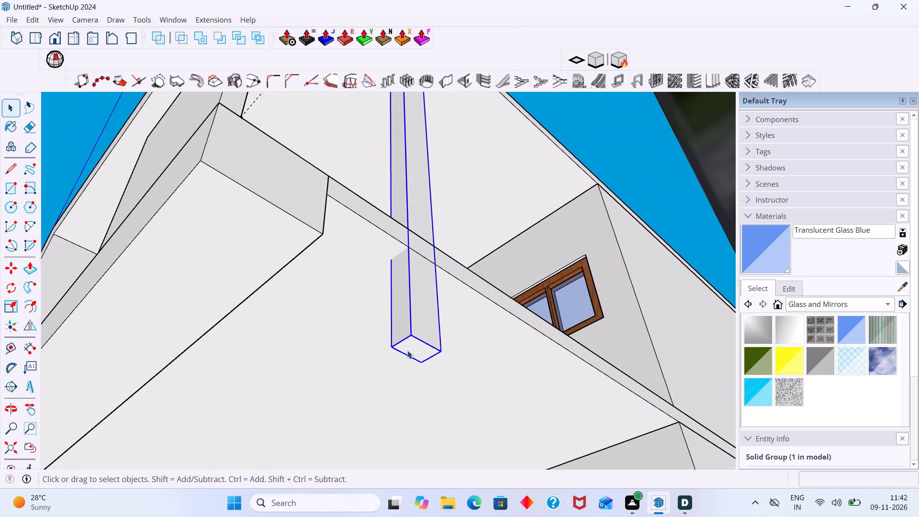
triple_click(413, 350)
left_click(413, 350)
double_click(417, 350)
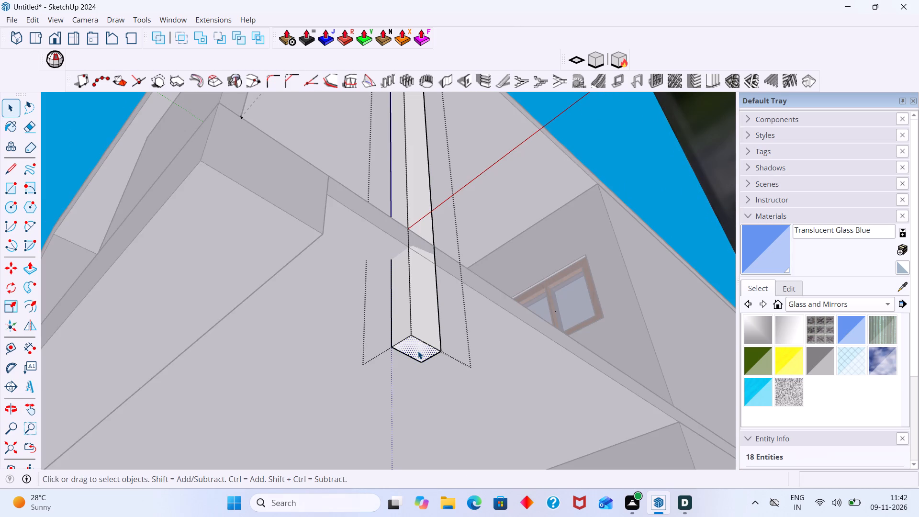
key("p")
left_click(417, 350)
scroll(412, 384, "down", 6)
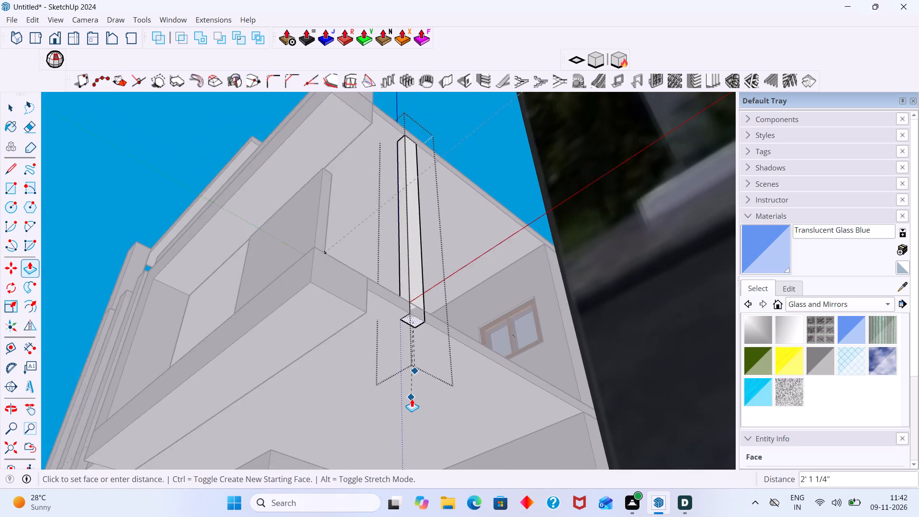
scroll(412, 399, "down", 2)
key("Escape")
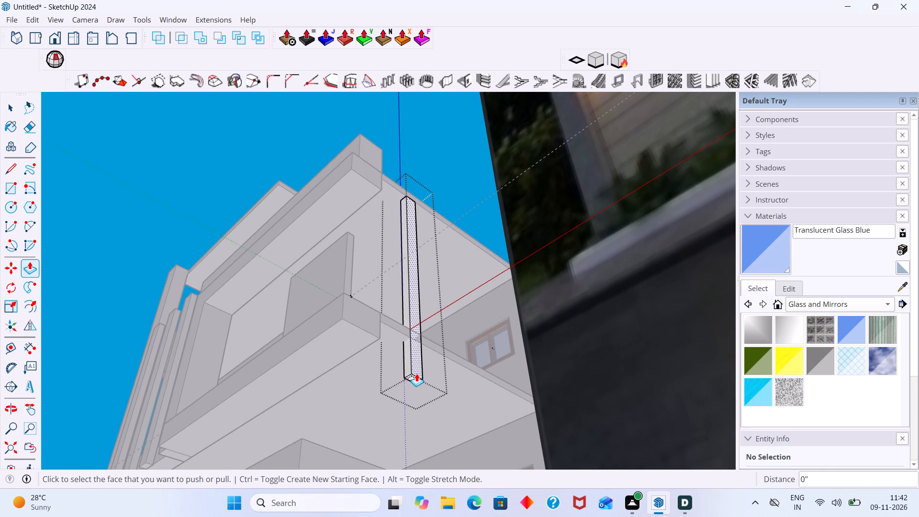
Push/Pull the column's bottom face down by about 3' 6" toward the ground floor base, and close the group.
scroll(416, 373, "up", 8)
left_click(412, 378)
scroll(408, 402, "down", 6)
middle_click_drag(419, 415, 418, 414)
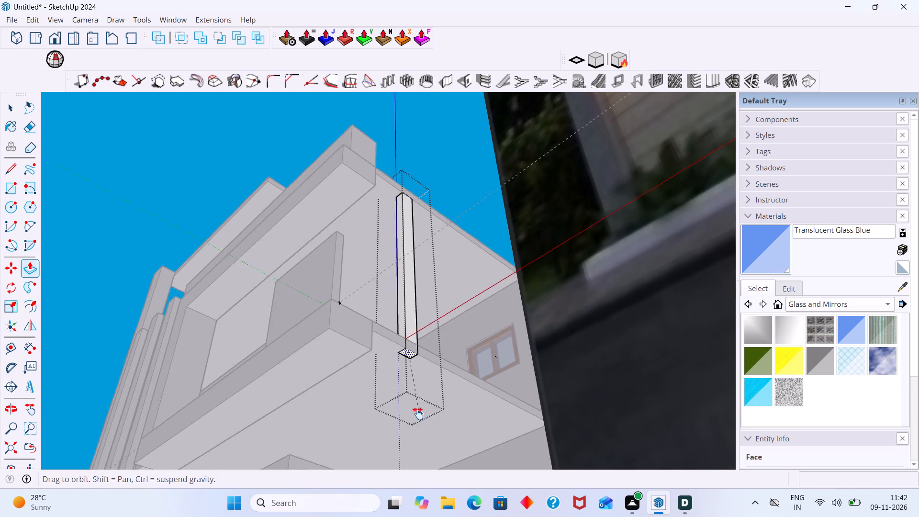
middle_click_drag(418, 414, 413, 301)
scroll(432, 356, "down", 4)
middle_click_drag(420, 368, 420, 277, "shift")
scroll(416, 340, "down", 3)
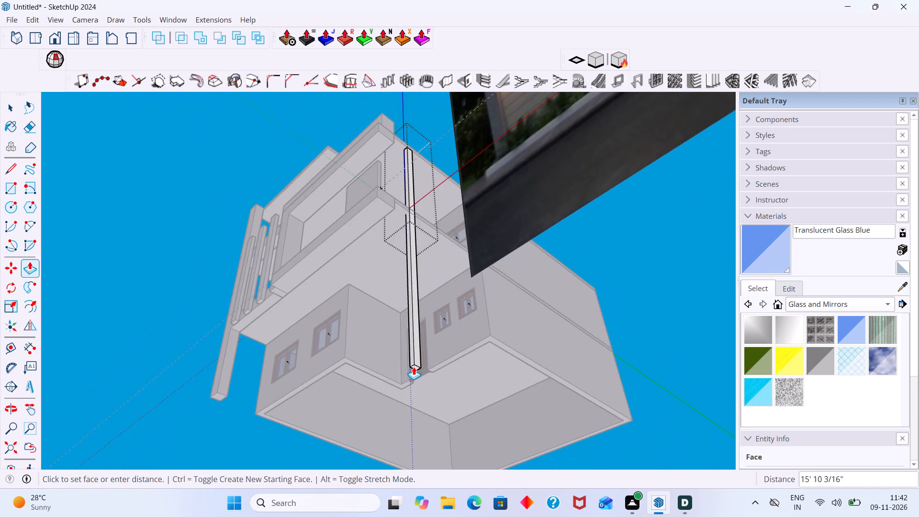
middle_click_drag(414, 367, 424, 435)
middle_click_drag(438, 375, 463, 465)
middle_click_drag(449, 404, 484, 448)
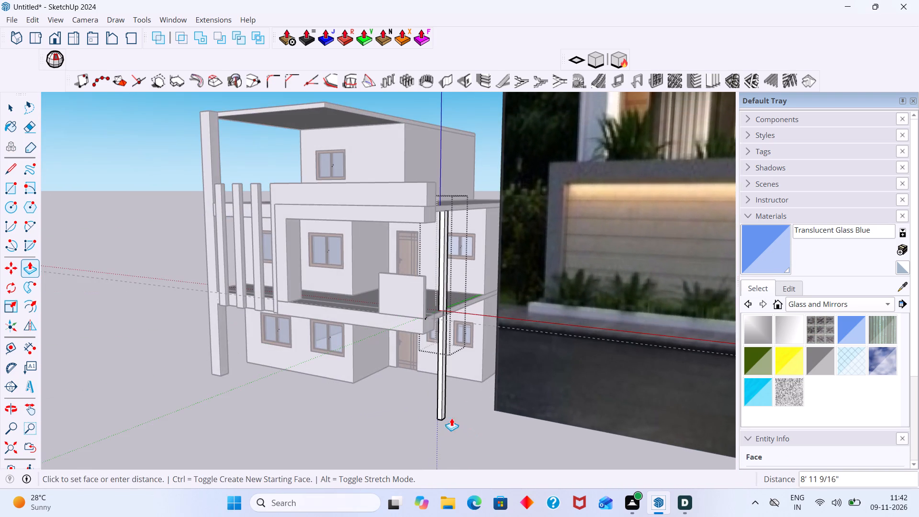
scroll(445, 404, "up", 8)
left_click(443, 346)
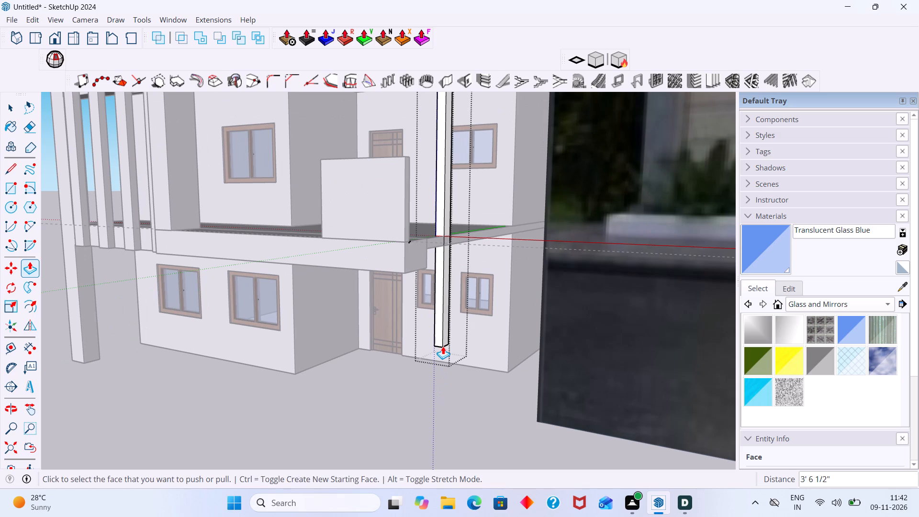
key("space")
left_click(427, 401)
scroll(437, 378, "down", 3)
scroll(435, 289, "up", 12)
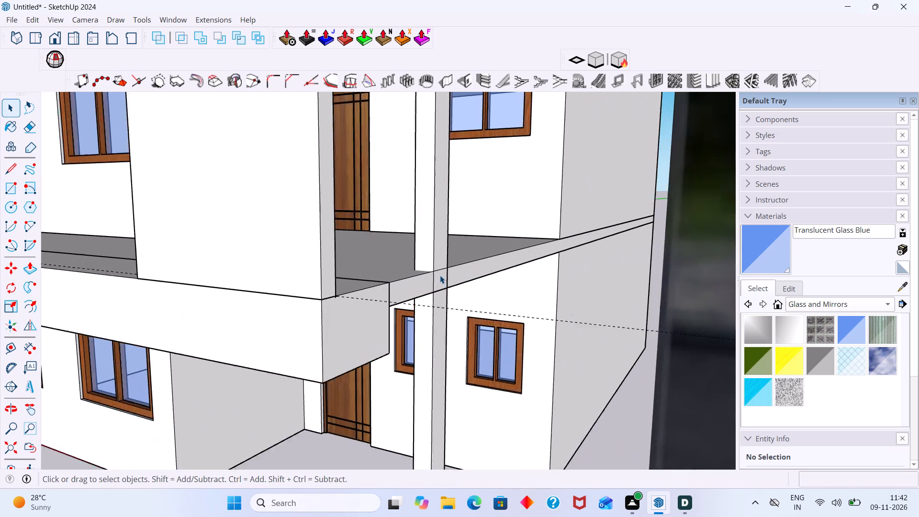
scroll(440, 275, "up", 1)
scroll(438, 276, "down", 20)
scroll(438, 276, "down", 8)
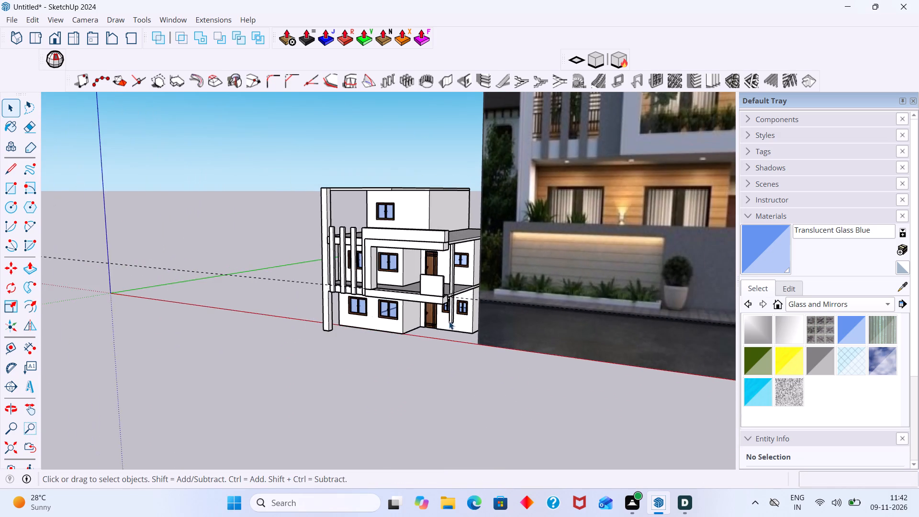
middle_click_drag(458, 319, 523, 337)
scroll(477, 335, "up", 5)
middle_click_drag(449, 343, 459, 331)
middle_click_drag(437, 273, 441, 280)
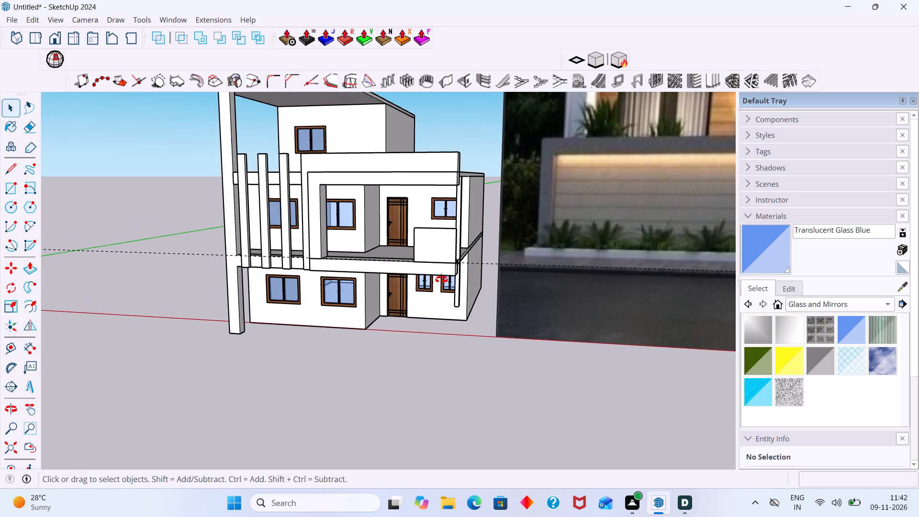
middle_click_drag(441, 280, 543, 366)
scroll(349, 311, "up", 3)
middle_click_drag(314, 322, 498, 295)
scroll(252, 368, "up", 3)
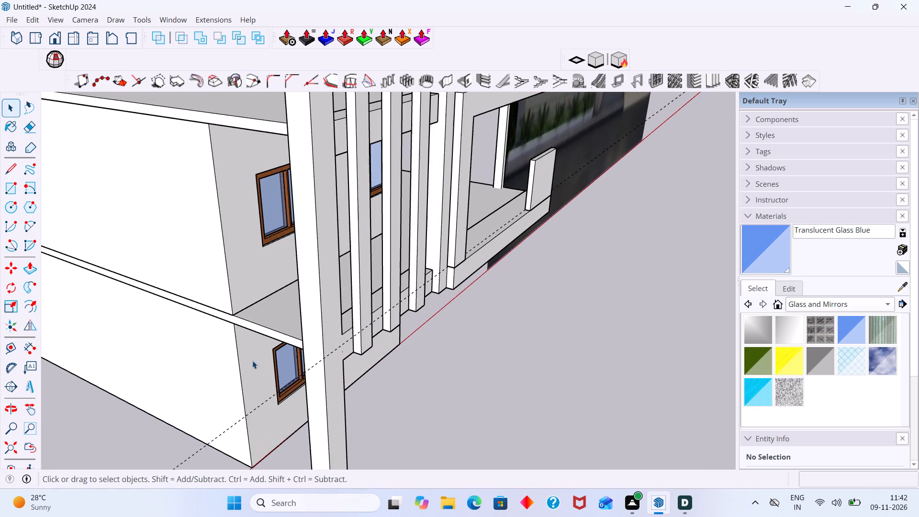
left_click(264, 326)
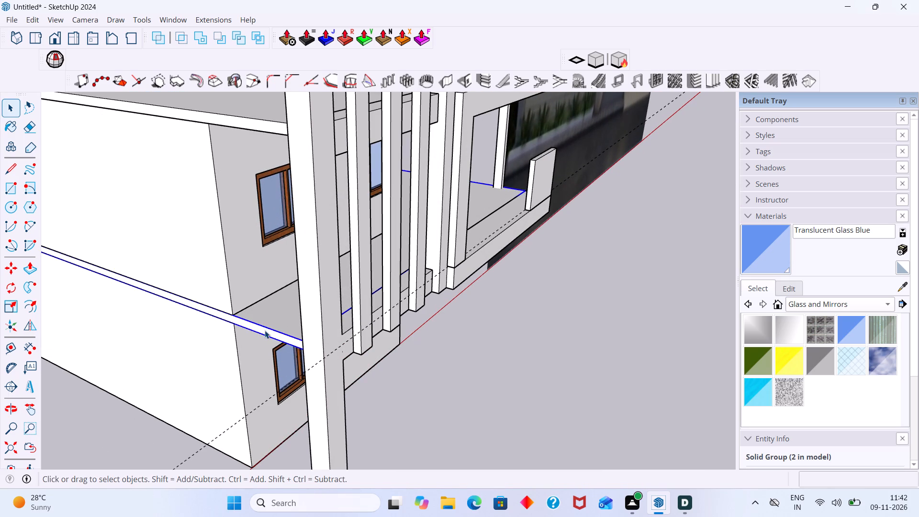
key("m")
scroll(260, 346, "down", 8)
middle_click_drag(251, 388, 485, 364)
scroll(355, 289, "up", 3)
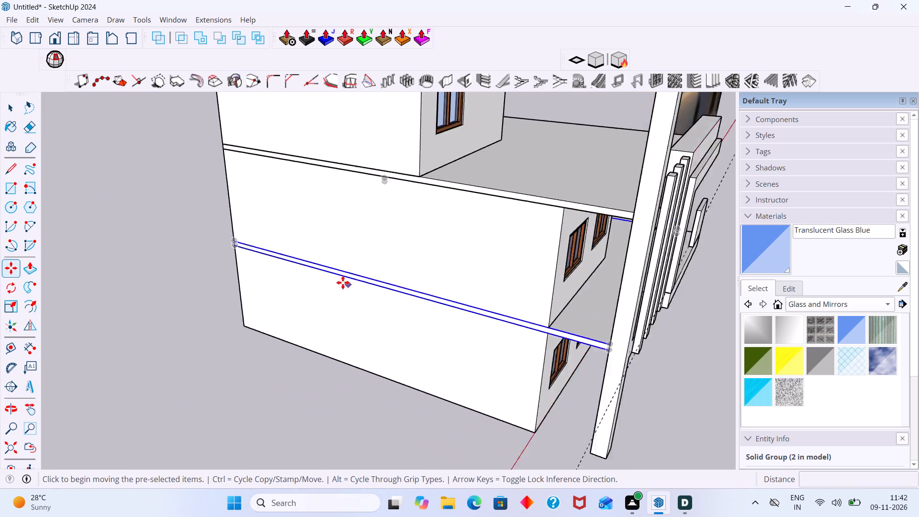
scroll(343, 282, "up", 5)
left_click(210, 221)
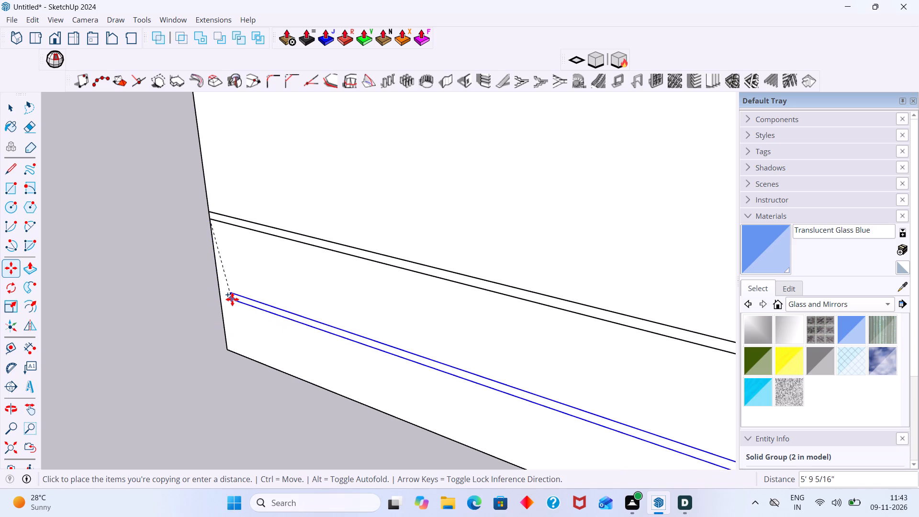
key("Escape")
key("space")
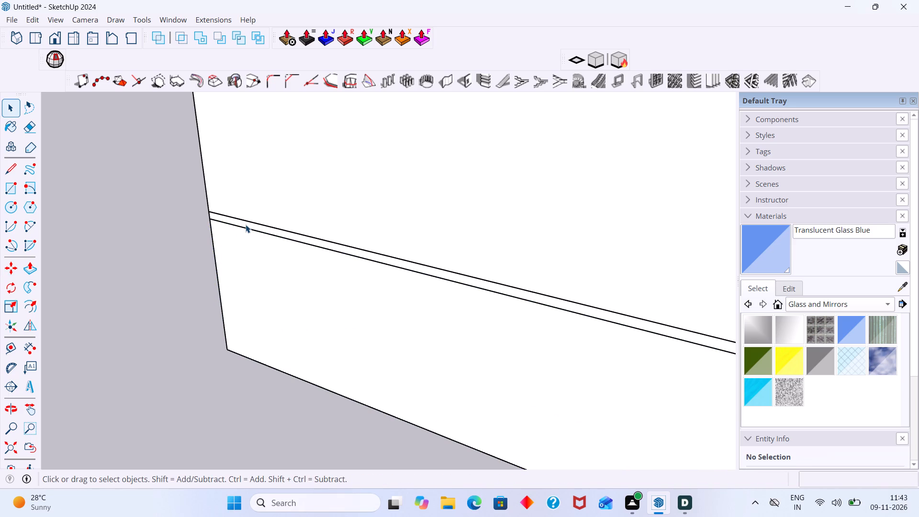
Copy the first-floor slab group straight down so its top corner meets the bottom rear corner of the ground-floor side wall.
left_click(246, 225)
key("m")
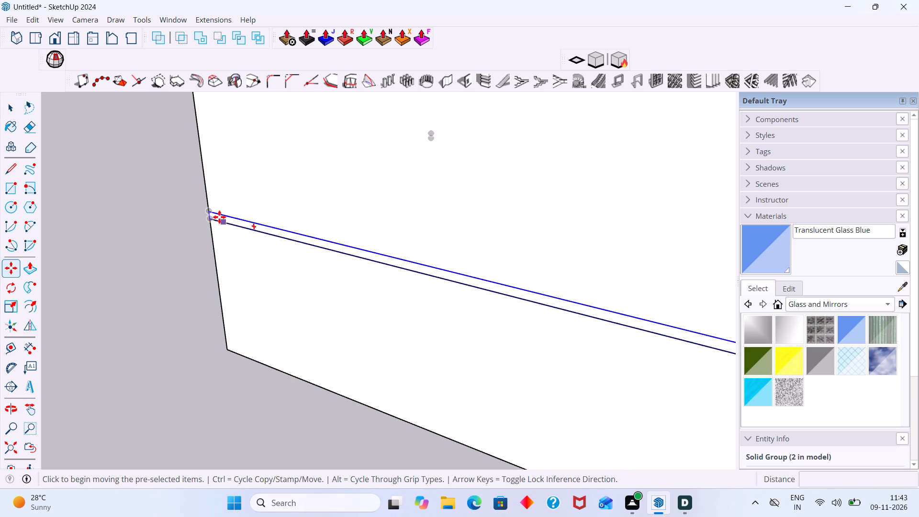
left_click(208, 212)
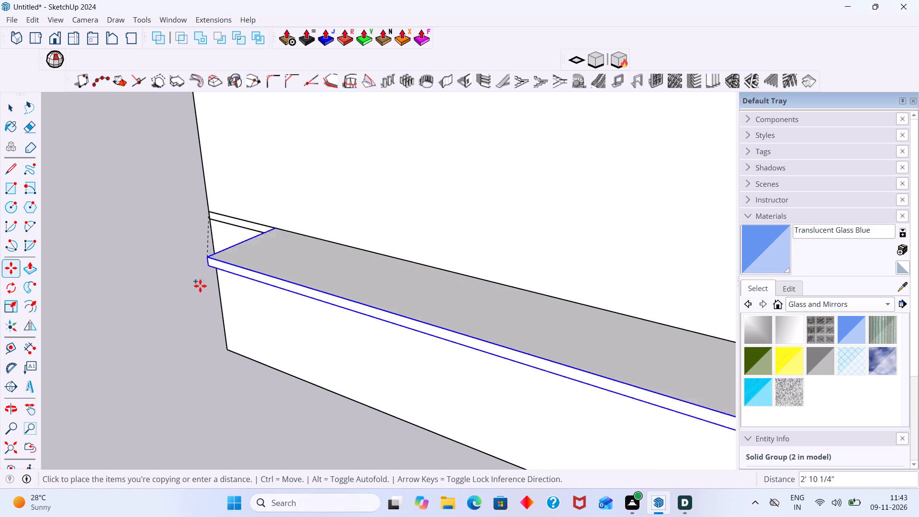
middle_click_drag(226, 375, 223, 315)
scroll(222, 337, "up", 6)
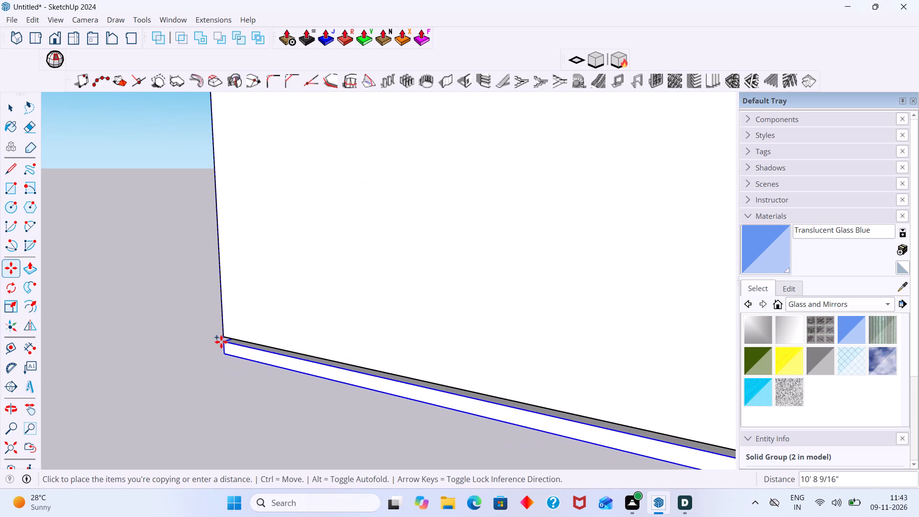
left_click(223, 338)
key("space")
left_click(201, 374)
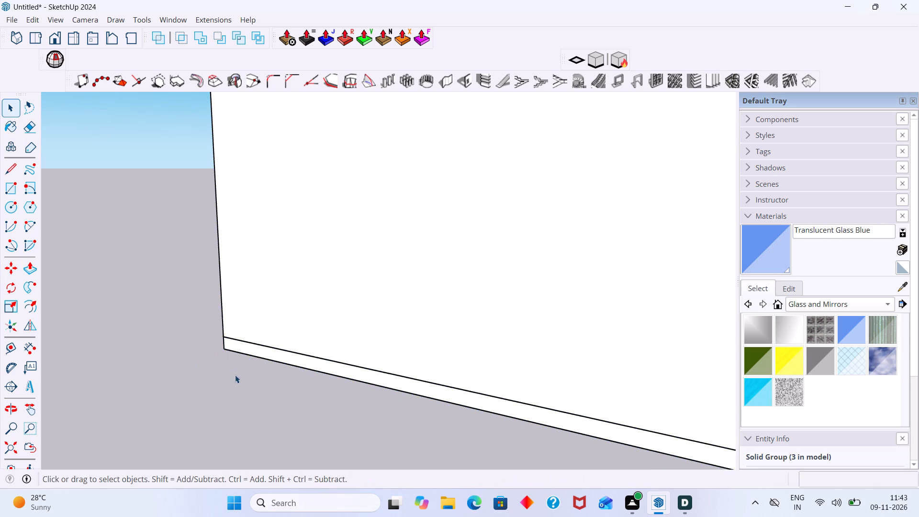
Examine how the copied base slab sits under the house, at the tall corner column and below the balcony.
scroll(236, 375, "down", 20)
scroll(236, 375, "down", 1)
middle_click_drag(511, 376, 404, 376)
scroll(473, 373, "up", 2)
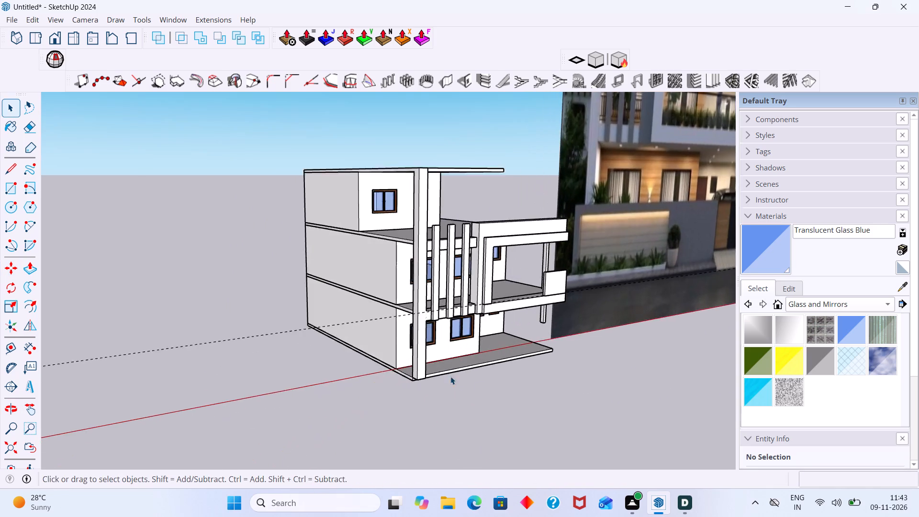
scroll(450, 376, "up", 3)
middle_click_drag(441, 383, 517, 407)
scroll(460, 382, "up", 3)
middle_click_drag(449, 375, 514, 377)
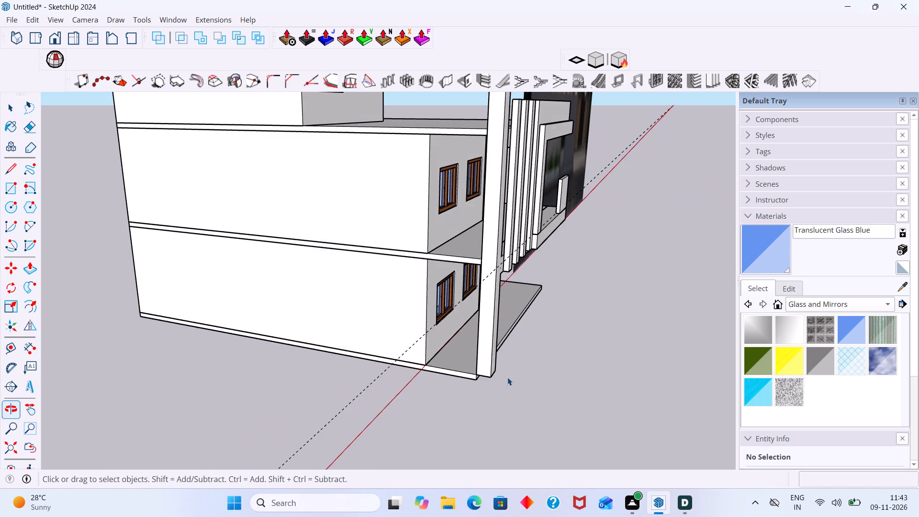
scroll(476, 367, "up", 5)
middle_click_drag(500, 380, 428, 380)
scroll(384, 399, "up", 6)
middle_click_drag(458, 364, 421, 359)
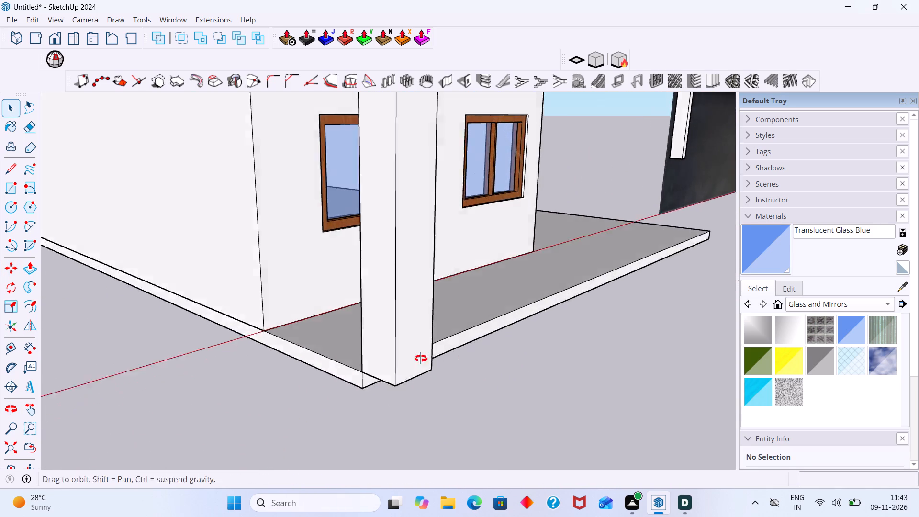
middle_click_drag(421, 359, 404, 360)
scroll(448, 355, "down", 11)
scroll(491, 355, "down", 6)
middle_click_drag(519, 363, 450, 370)
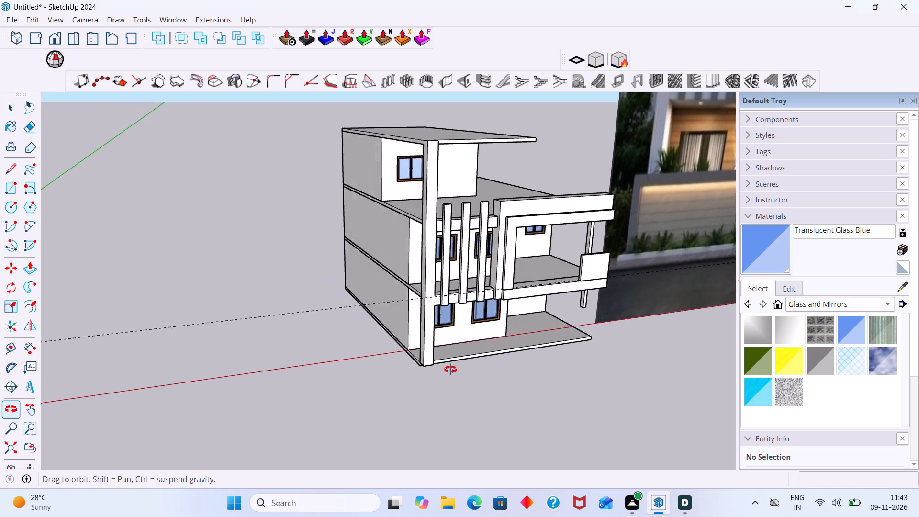
middle_click_drag(450, 370, 450, 370)
middle_click_drag(658, 335, 466, 337)
scroll(589, 388, "up", 5)
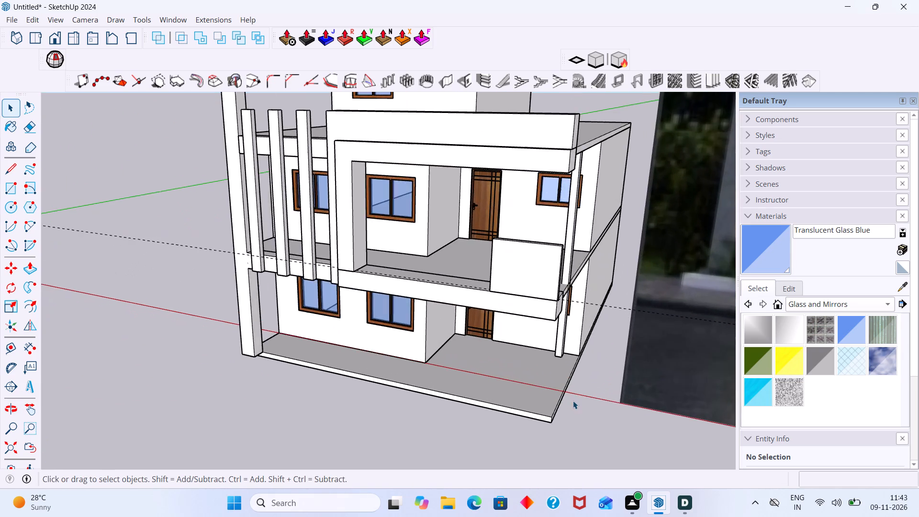
Inside the base slab group, Push/Pull the front face outward by about 4' 3" past the corner column, and close the group.
middle_click_drag(495, 426, 603, 410)
middle_click_drag(329, 403, 339, 320)
scroll(245, 370, "up", 5)
middle_click_drag(246, 364, 265, 317)
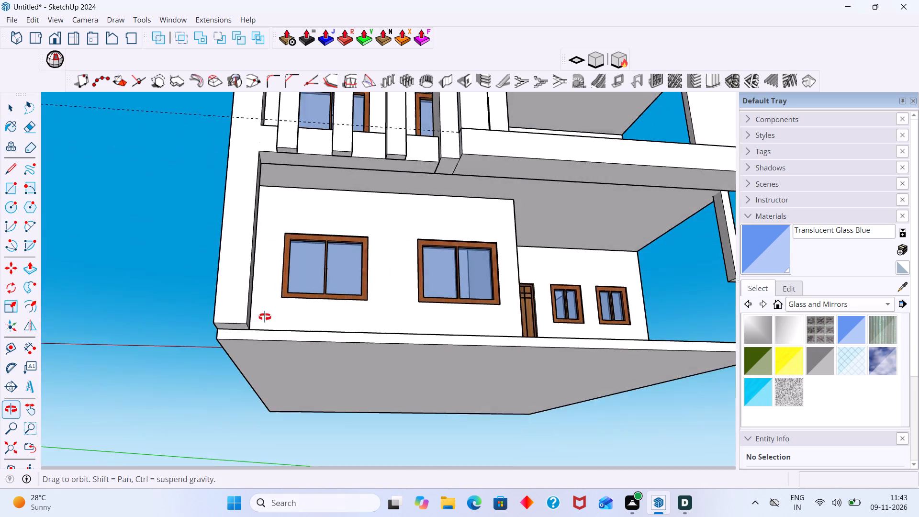
middle_click_drag(265, 317, 267, 317)
scroll(268, 343, "up", 7)
left_click(267, 329)
scroll(267, 328, "up", 2)
triple_click(267, 328)
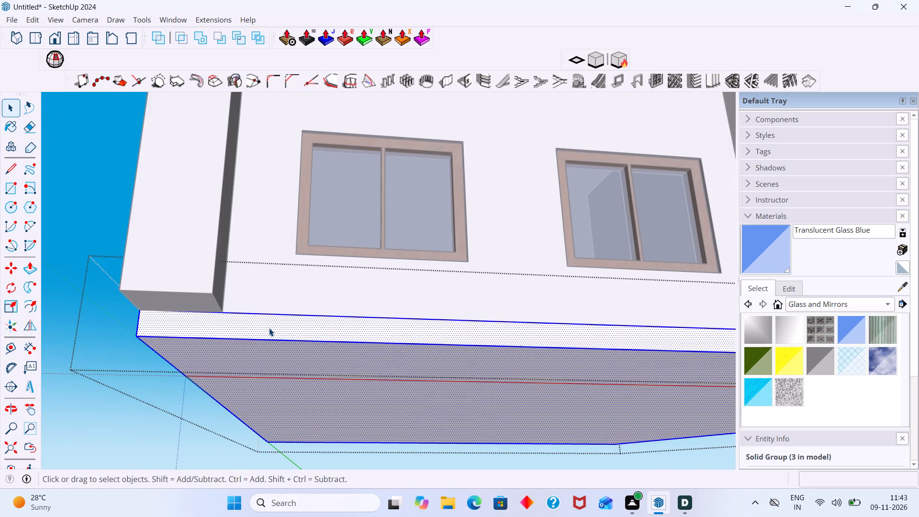
key("p")
left_click(269, 328)
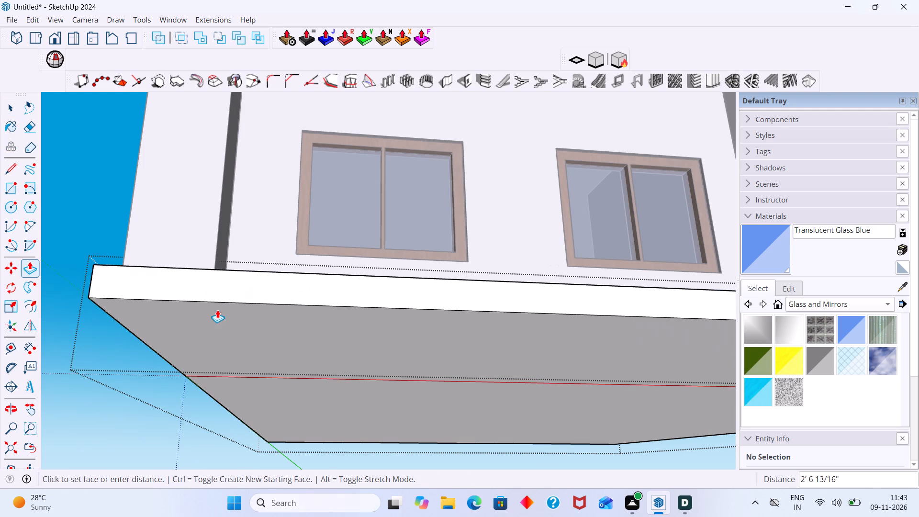
middle_click_drag(220, 309, 279, 416)
scroll(276, 426, "down", 3)
middle_click_drag(279, 430, 310, 308, "shift")
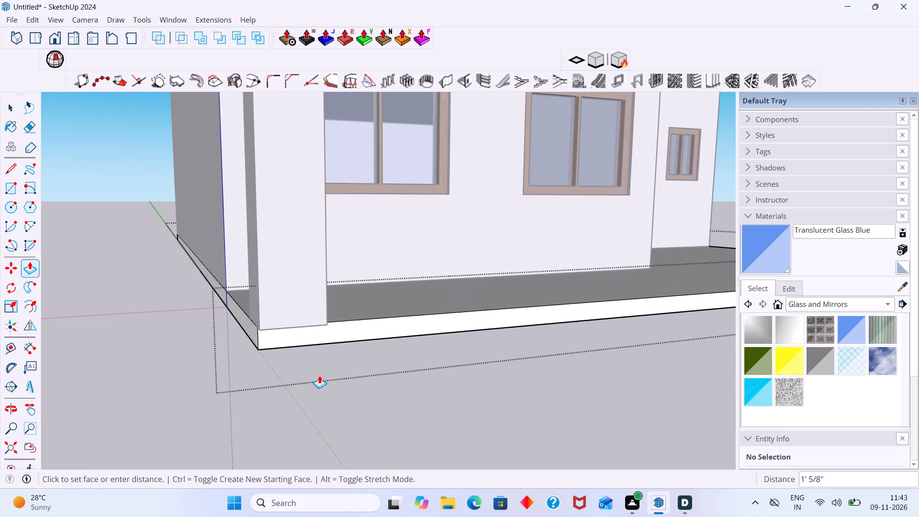
scroll(325, 393, "down", 12)
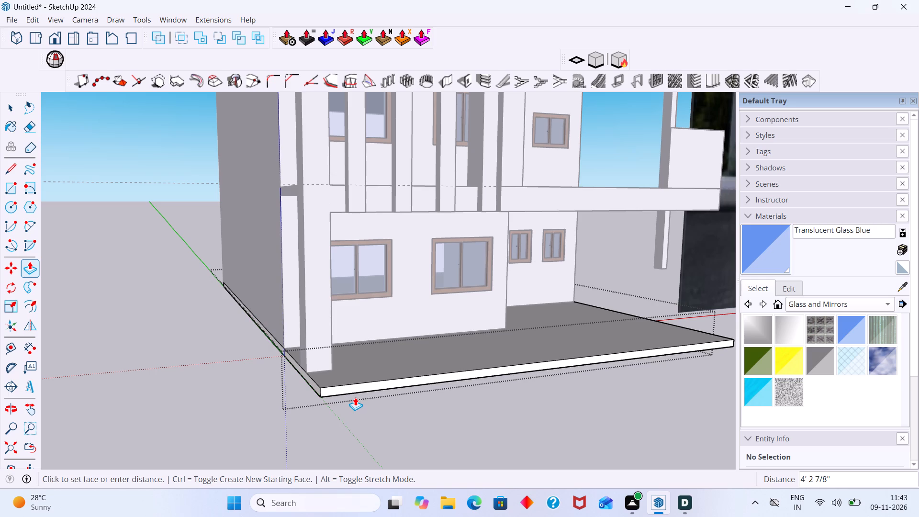
left_click(355, 397)
key("space")
left_click(416, 456)
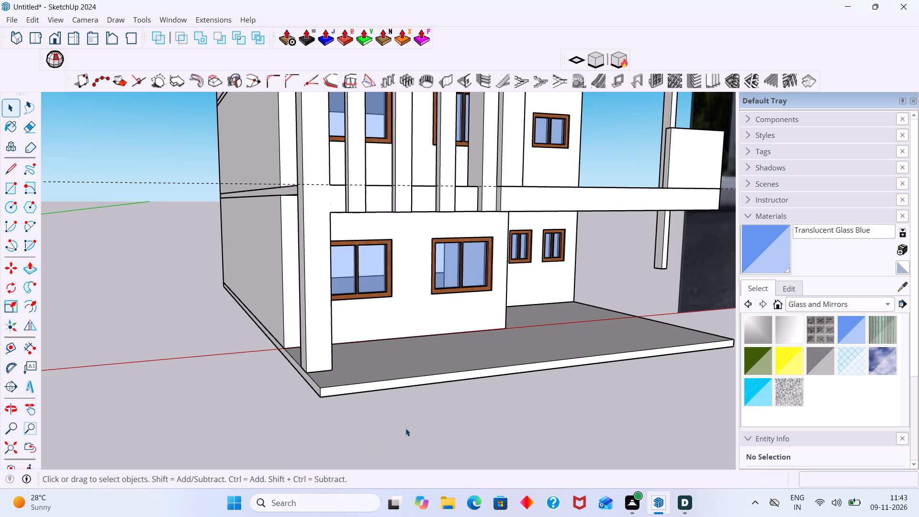
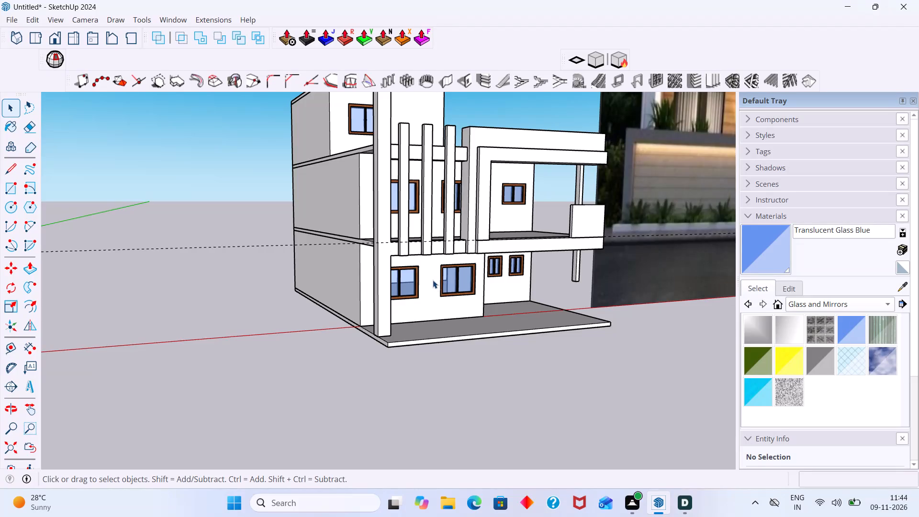
Examine how the extended base slab meets the tall corner column and how far it projects in front of the ground floor.
middle_click_drag(567, 285, 490, 309, "shift")
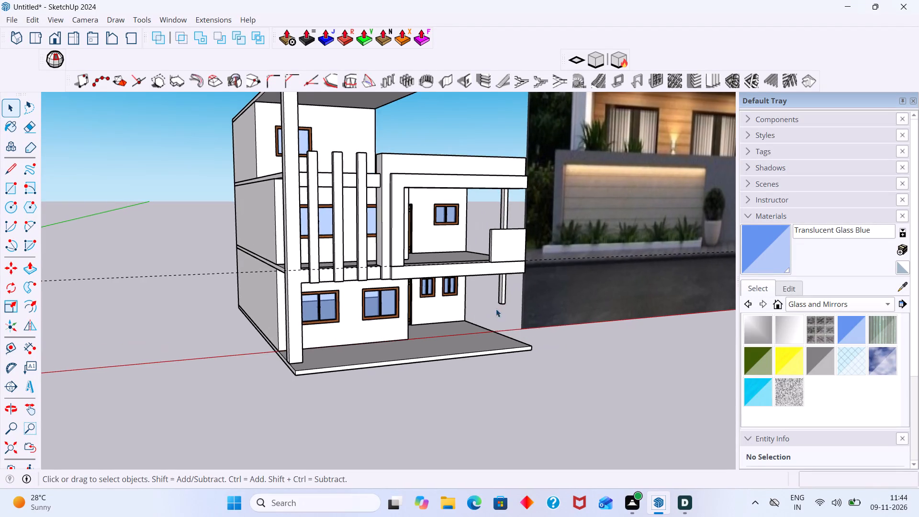
middle_click_drag(519, 302, 483, 302)
scroll(371, 319, "up", 1)
scroll(345, 321, "down", 7)
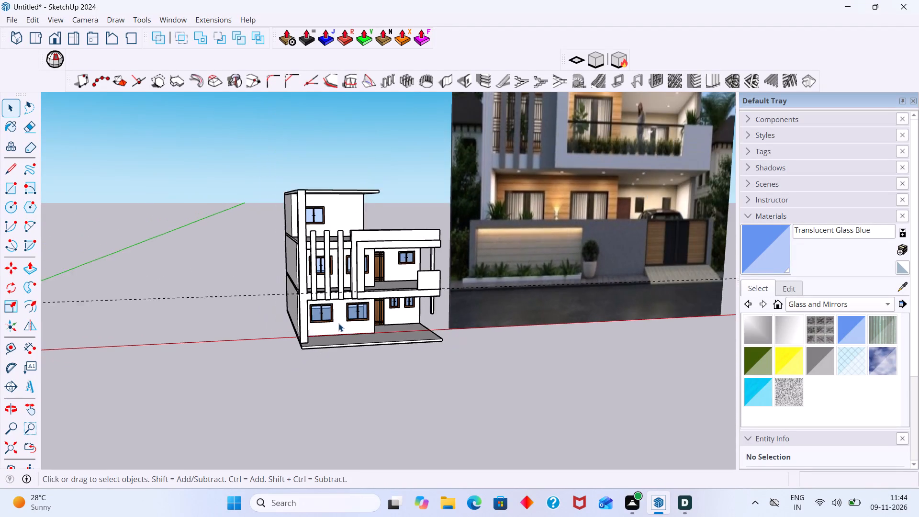
scroll(338, 323, "down", 2)
middle_click_drag(452, 252, 455, 286)
scroll(348, 318, "up", 5)
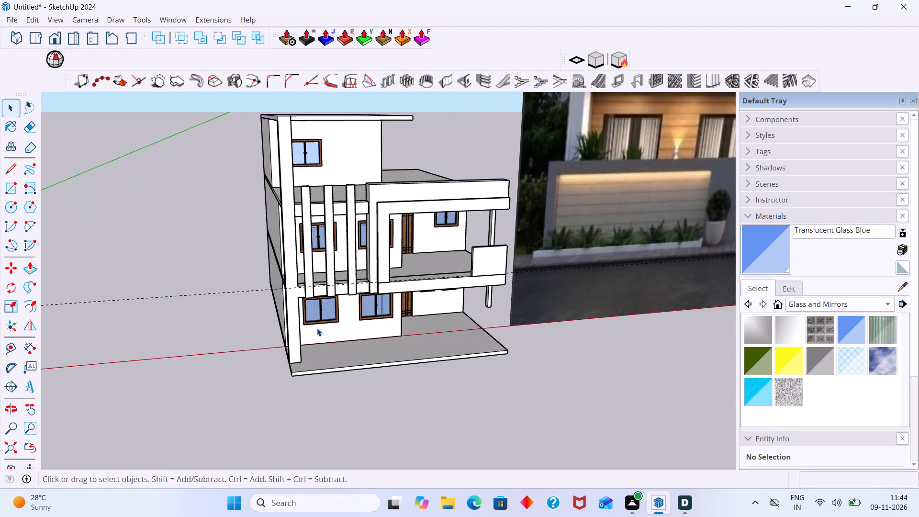
scroll(317, 328, "up", 2)
scroll(317, 328, "down", 8)
middle_click_drag(330, 327, 288, 327, "shift")
middle_click_drag(285, 348, 305, 332)
scroll(273, 347, "up", 7)
middle_click_drag(258, 355, 278, 352)
scroll(276, 360, "up", 3)
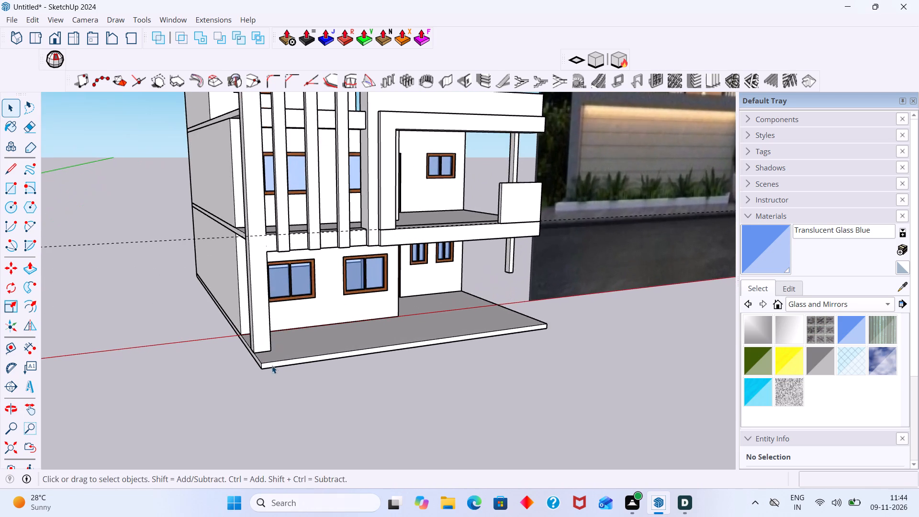
middle_click_drag(272, 365, 304, 361)
scroll(296, 368, "up", 6)
left_click(278, 364)
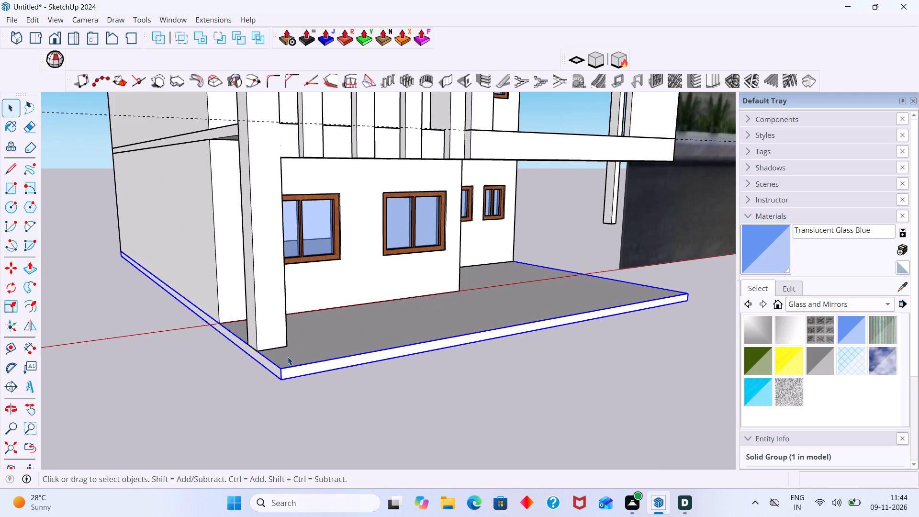
left_click(383, 407)
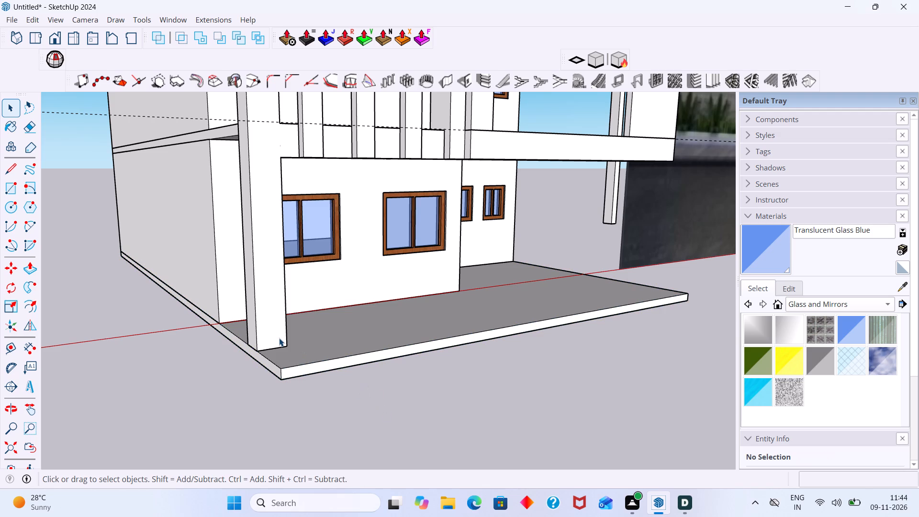
Undo the outward extension of the base slab's front face.
key("ctrl+z")
key("ctrl+z")
key("ctrl+z")
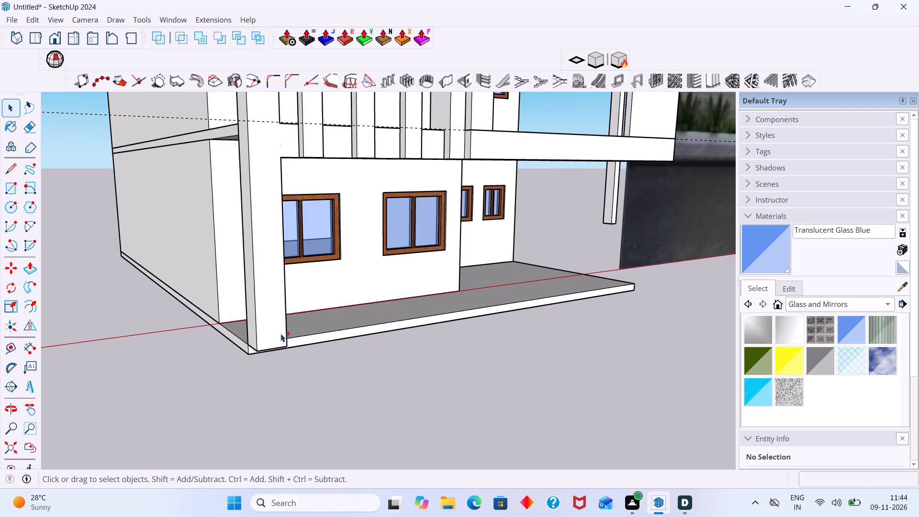
Inside the tall corner column's group, Push/Pull the bottom face up by about 11", and close the group.
middle_click_drag(289, 358, 281, 281)
scroll(286, 343, "up", 1)
middle_click_drag(276, 307, 290, 260)
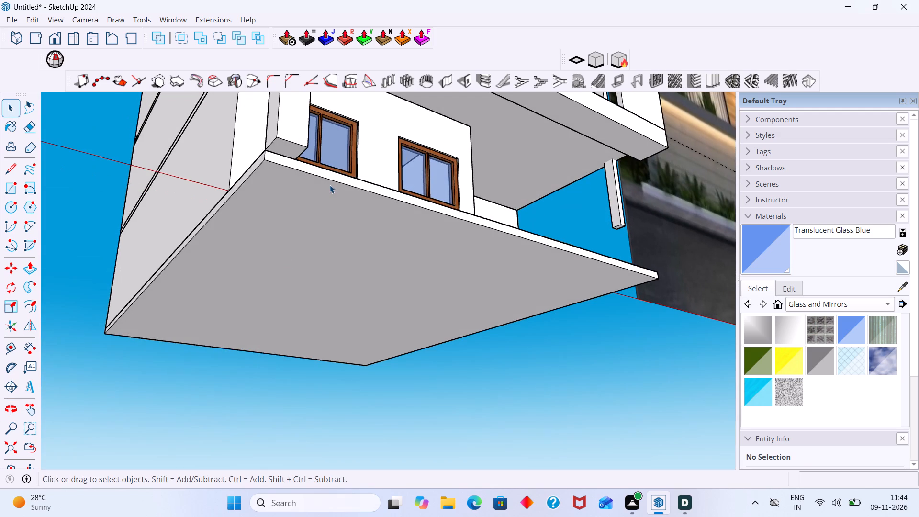
middle_click_drag(330, 186, 333, 253, "shift")
middle_click_drag(326, 213, 315, 185)
scroll(298, 184, "up", 6)
triple_click(261, 172)
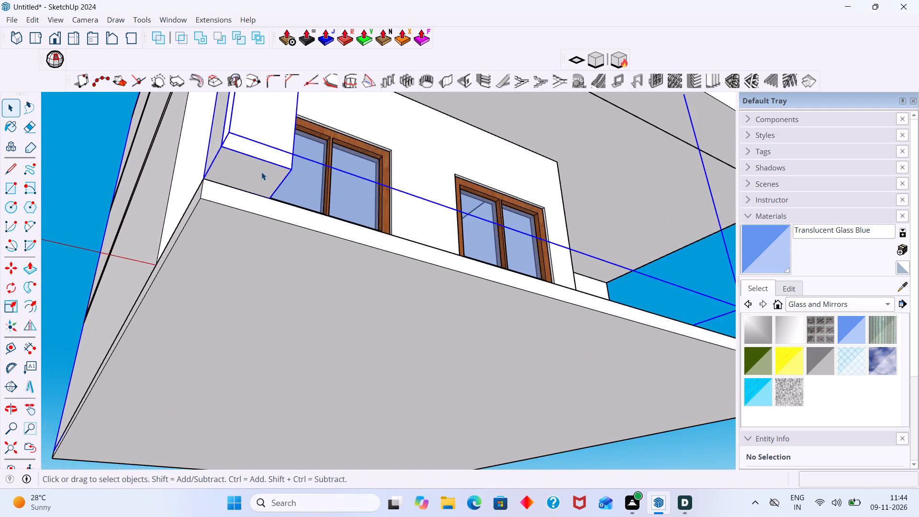
left_click(259, 176)
key("p")
left_click(259, 177)
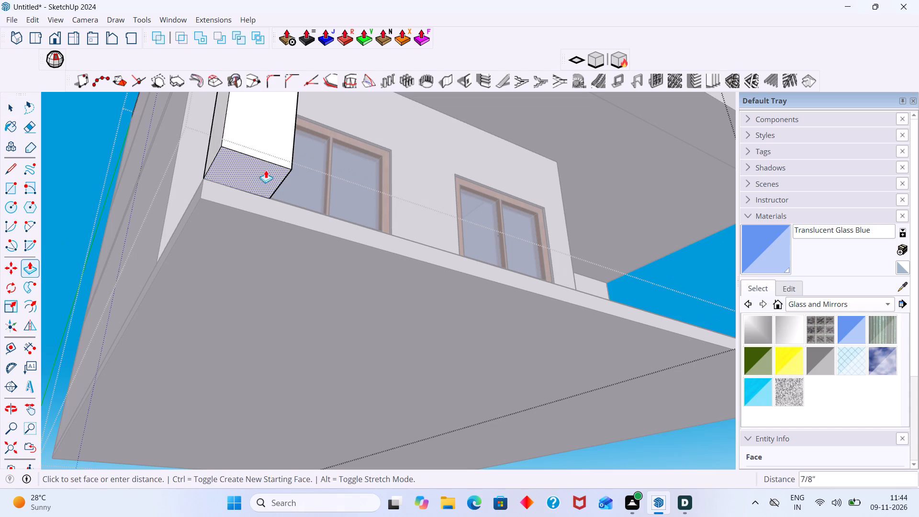
middle_click_drag(269, 160, 289, 266)
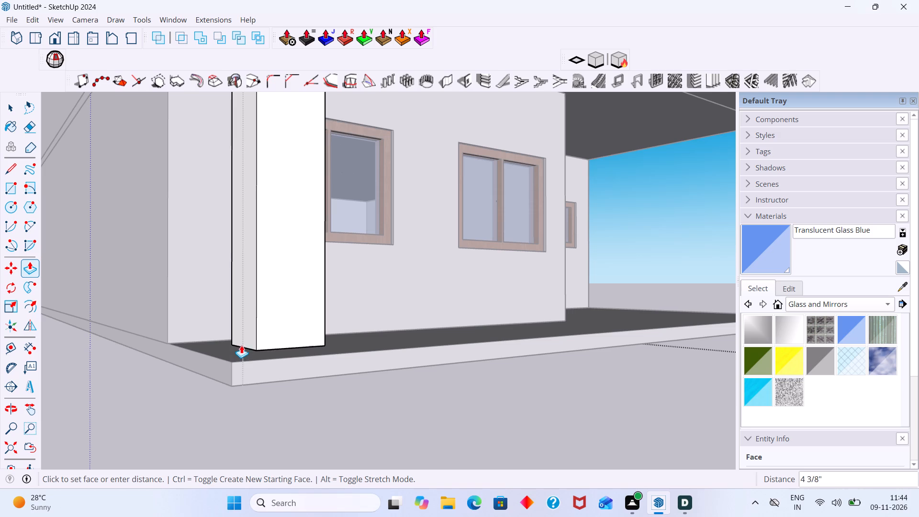
scroll(241, 346, "down", 13)
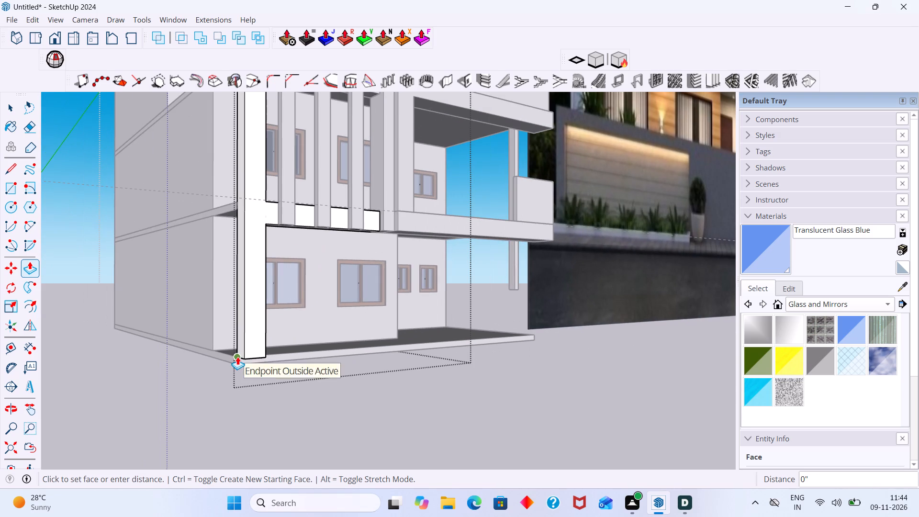
scroll(242, 344, "up", 1)
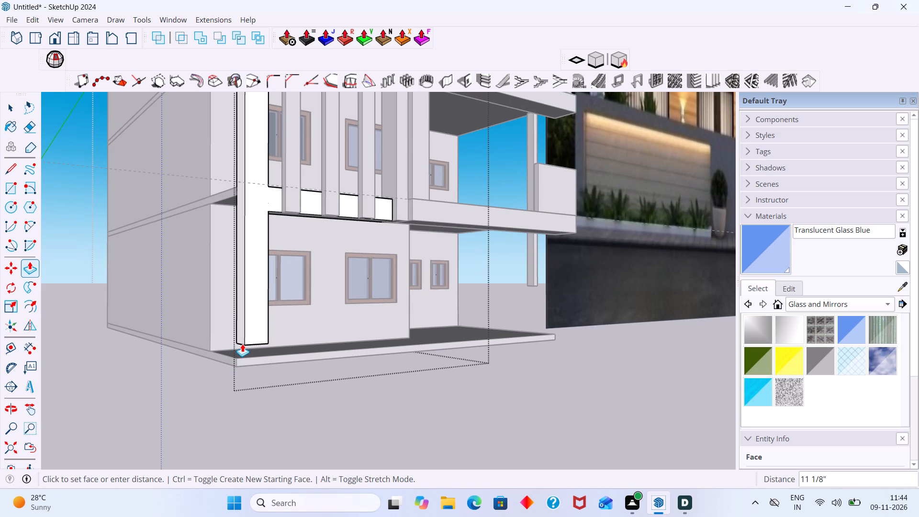
left_click(245, 344)
key("space")
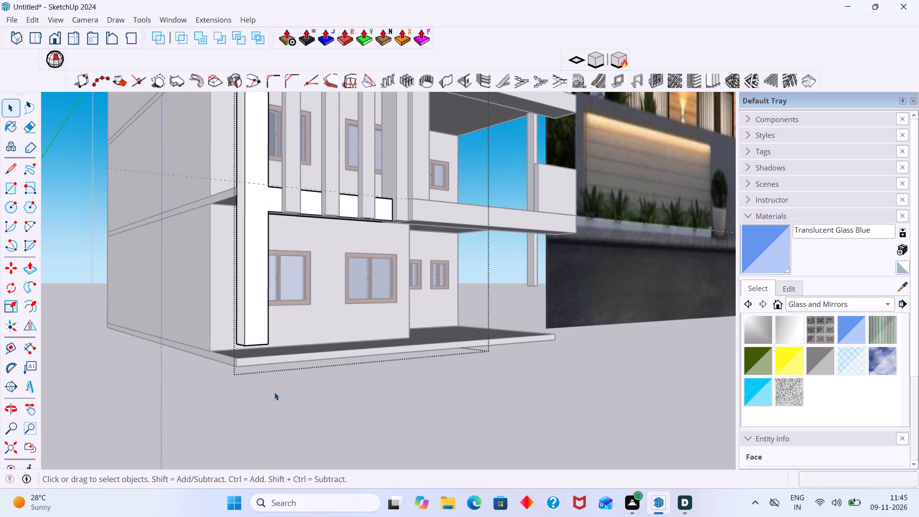
left_click(274, 393)
Inside the base slab group, Push/Pull the front face outward by about 3' past the corner column, and close the group.
scroll(269, 385, "down", 4)
middle_click_drag(272, 383, 268, 402)
scroll(258, 365, "up", 2)
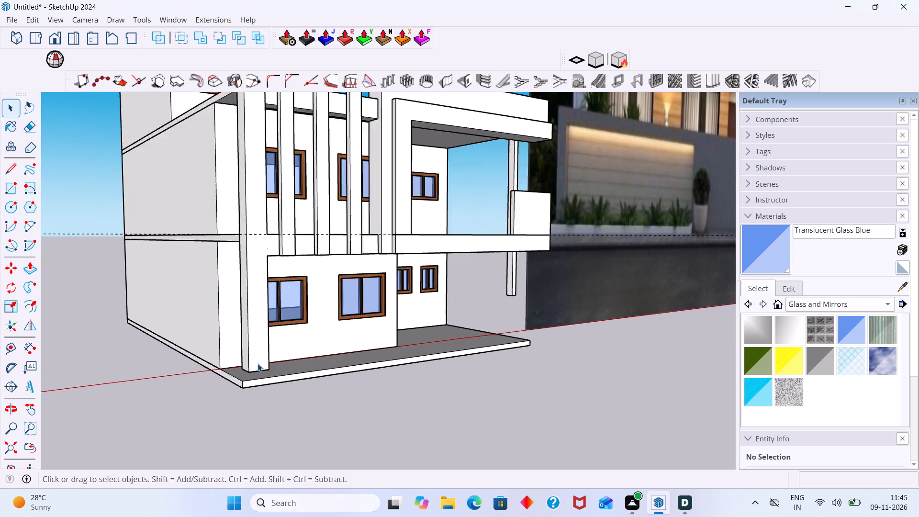
scroll(258, 363, "up", 3)
scroll(257, 361, "down", 5)
middle_click_drag(535, 322, 450, 311)
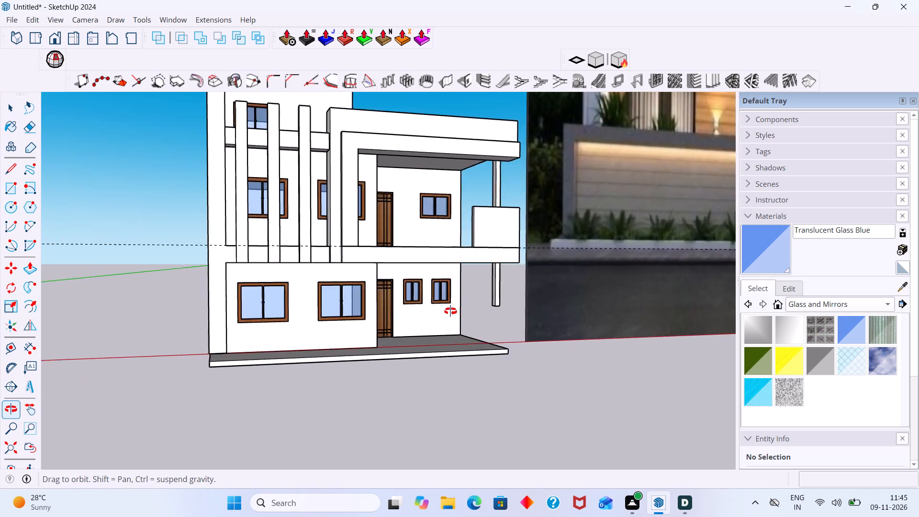
middle_click_drag(450, 311, 372, 336)
middle_click_drag(305, 343, 493, 335)
scroll(345, 376, "up", 6)
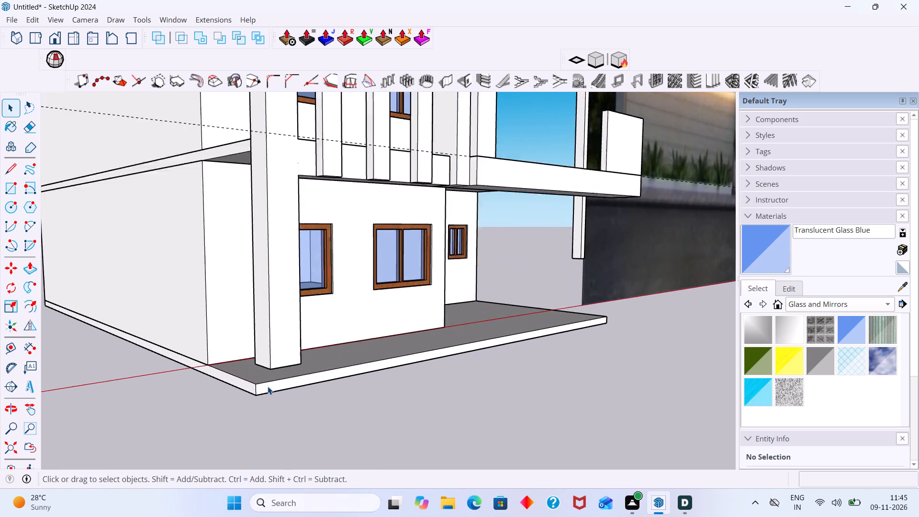
scroll(268, 386, "up", 2)
left_click(268, 386)
scroll(268, 386, "up", 1)
triple_click(269, 385)
left_click(271, 386)
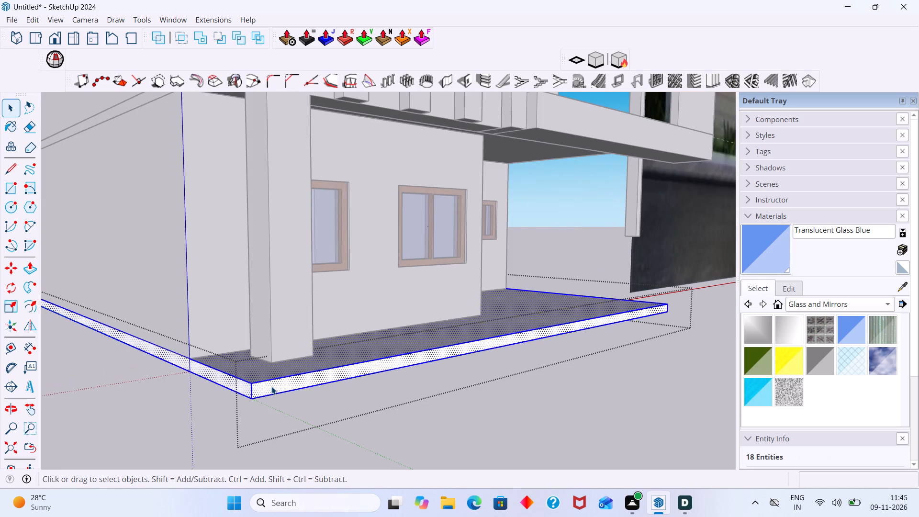
triple_click(271, 386)
left_click(285, 391)
left_click(282, 387)
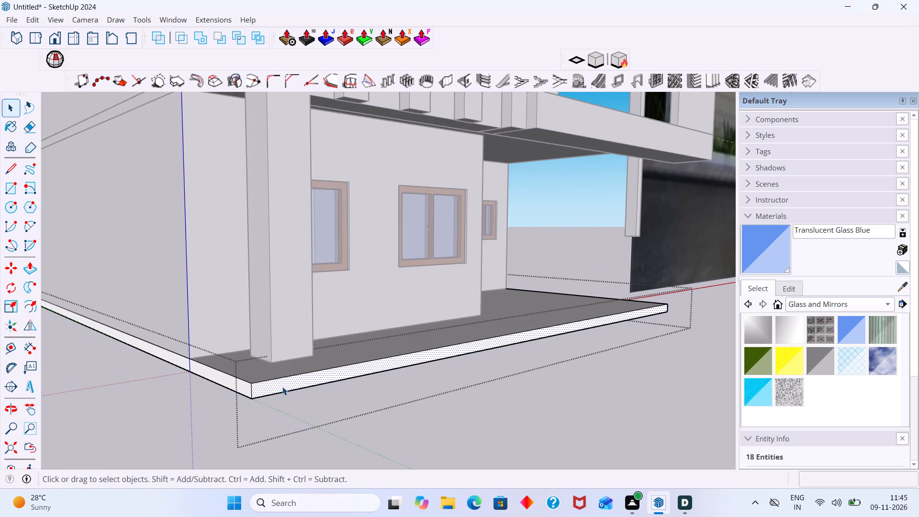
key("p")
left_click(282, 386)
scroll(330, 394, "down", 4)
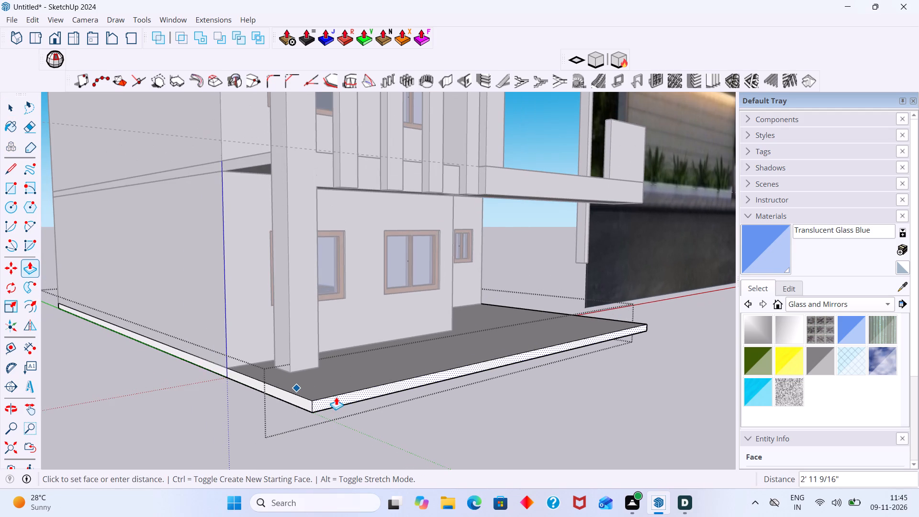
left_click(338, 395)
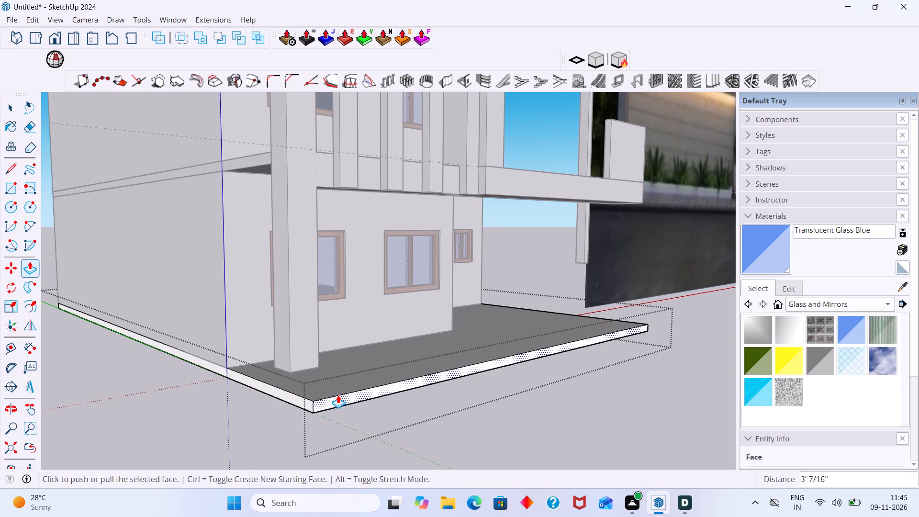
key("space")
left_click(493, 403)
Inside the thin balcony side column's group, Push/Pull the bottom face down by about 4' 4" to the base slab, and close the group.
scroll(333, 369, "up", 5)
middle_click_drag(295, 357, 268, 280)
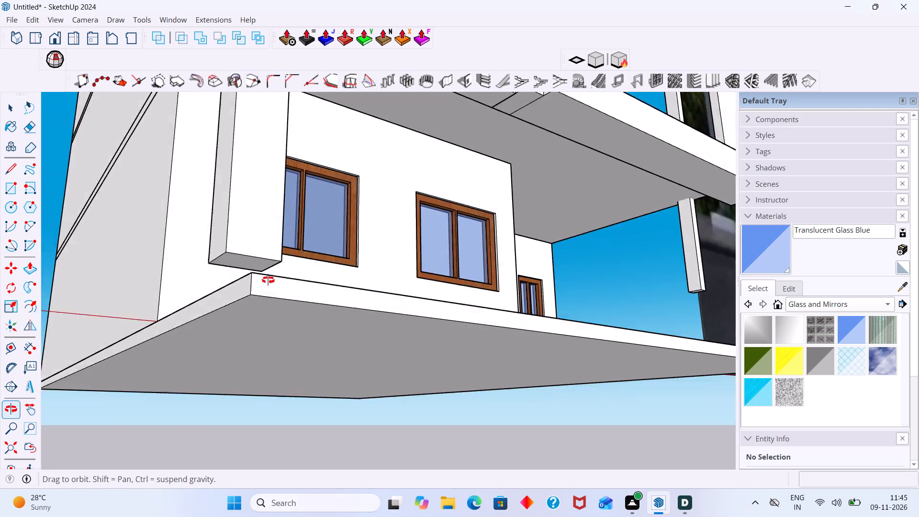
middle_click_drag(268, 280, 255, 300)
scroll(263, 310, "down", 8)
middle_click_drag(473, 307, 410, 364)
middle_click_drag(561, 264, 496, 220)
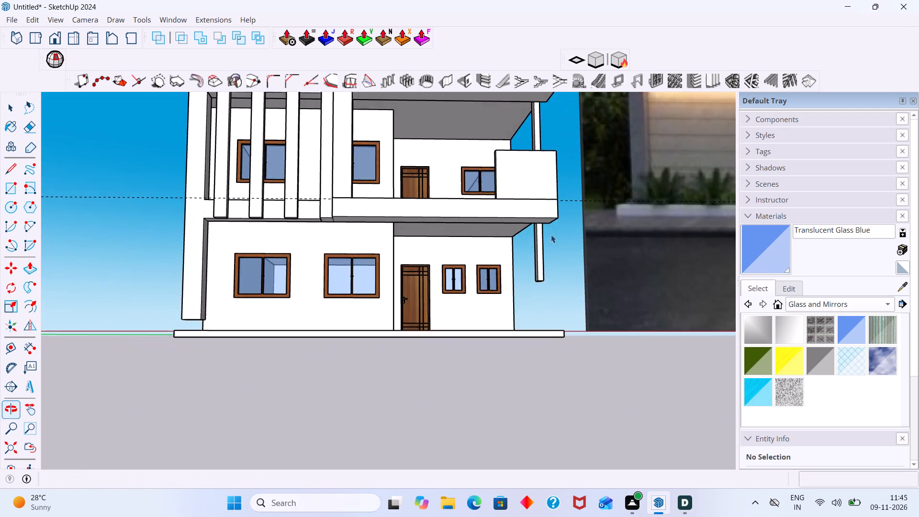
middle_click_drag(551, 235, 472, 228)
scroll(518, 251, "up", 3)
middle_click_drag(512, 248, 426, 230)
scroll(453, 257, "up", 5)
middle_click_drag(482, 267, 487, 216)
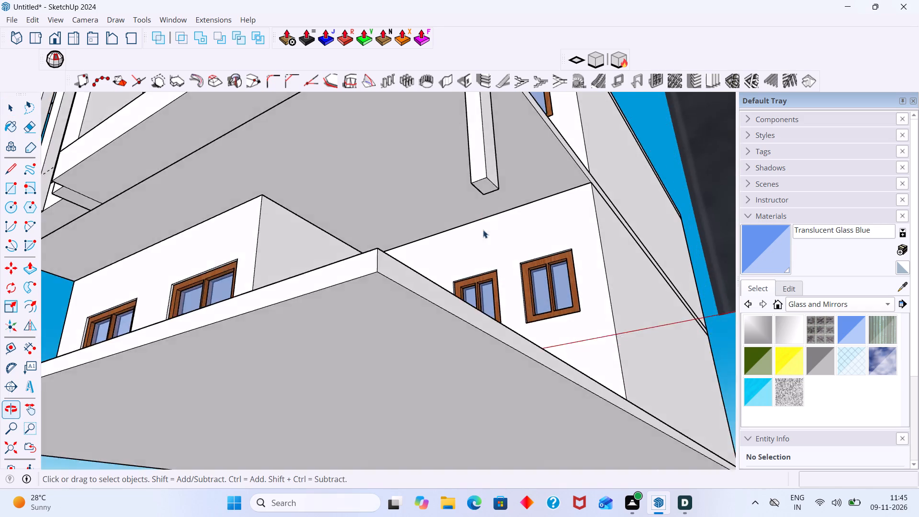
scroll(482, 225, "up", 3)
left_click(493, 157)
double_click(493, 157)
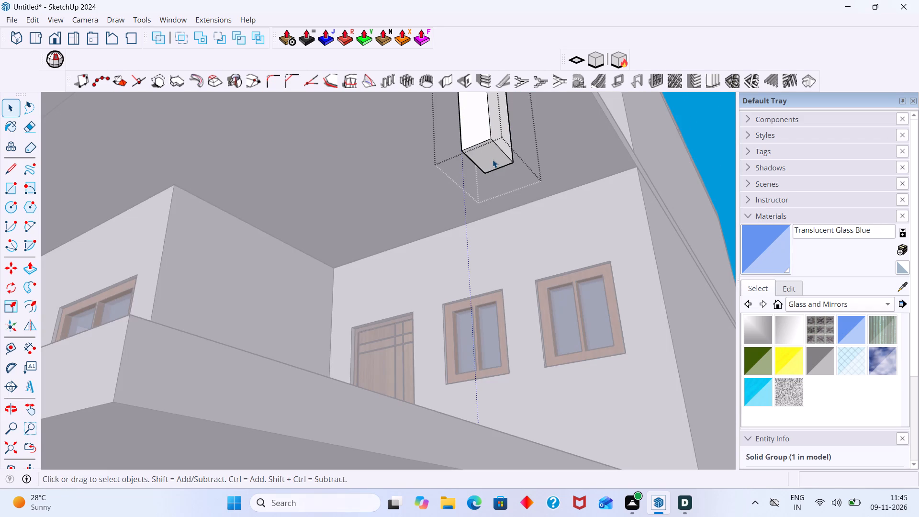
left_click(493, 159)
key("p")
left_click(494, 160)
scroll(488, 238, "down", 1)
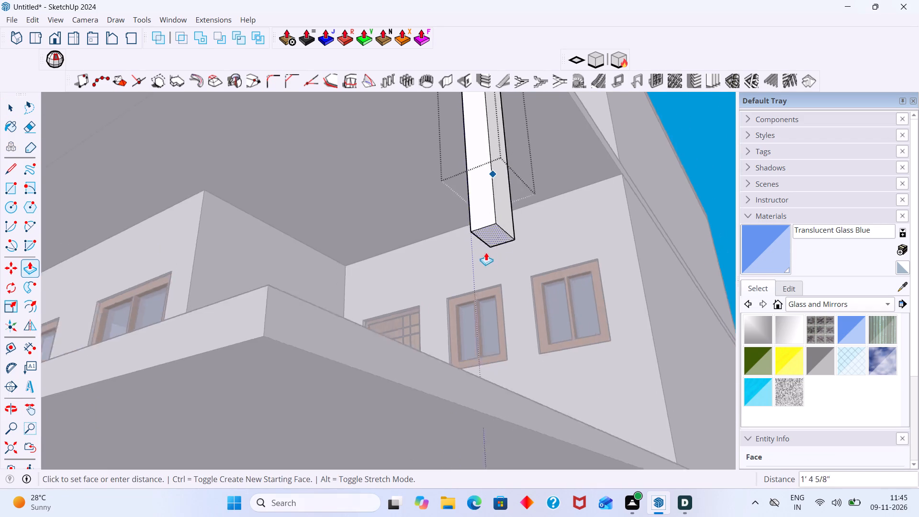
scroll(486, 252, "down", 4)
middle_click_drag(485, 298, 538, 283)
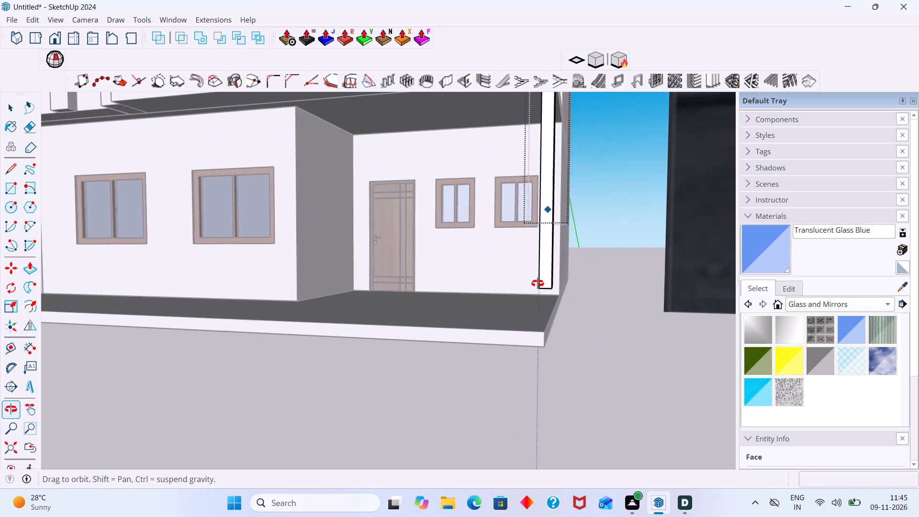
middle_click_drag(538, 283, 537, 286)
scroll(548, 308, "up", 12)
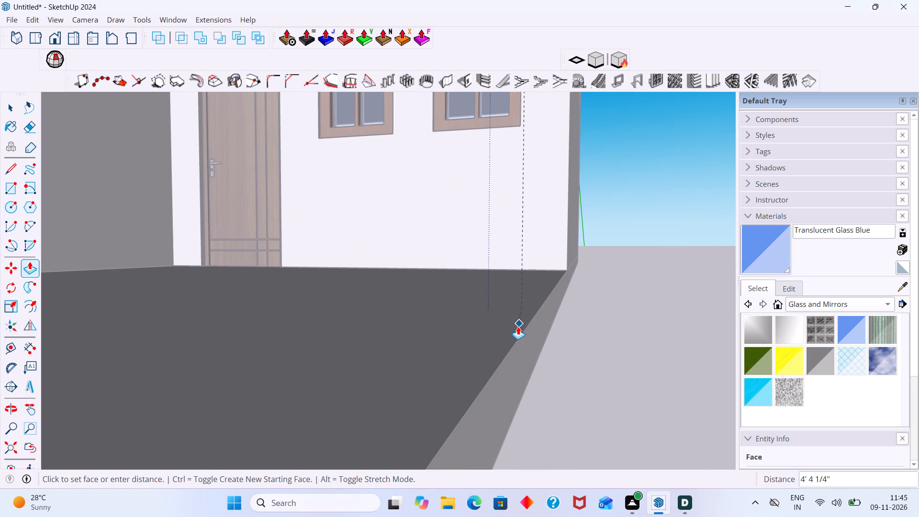
scroll(467, 407, "down", 4)
middle_click_drag(453, 398, 483, 247, "shift")
middle_click_drag(457, 240, 448, 287)
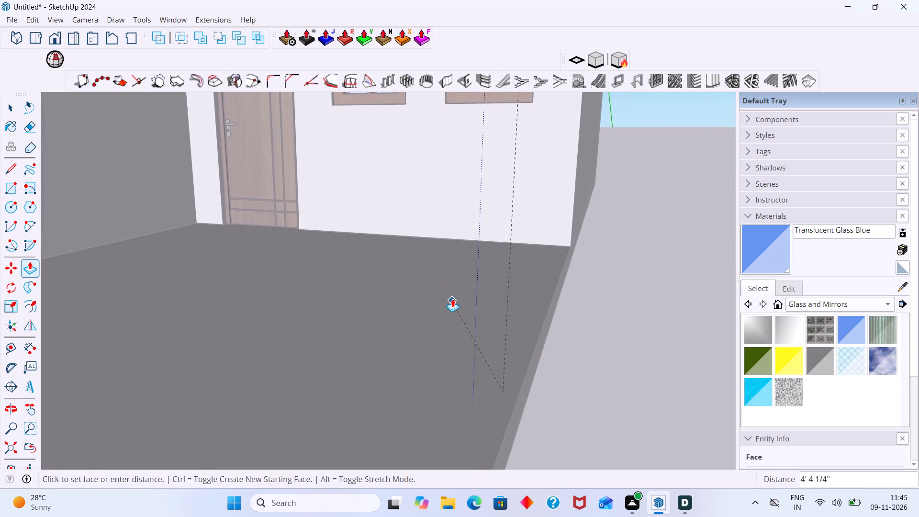
scroll(452, 299, "down", 3)
middle_click_drag(452, 296, 486, 189, "shift")
left_click(497, 274)
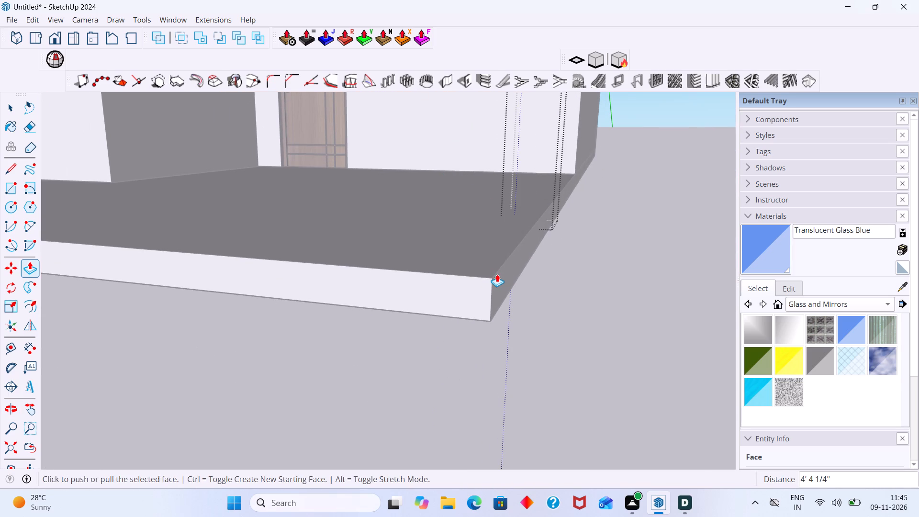
key("space")
left_click(558, 285)
Examine the extended side column on the base slab, and the boundary wall and gate in the reference photo.
scroll(553, 256, "down", 2)
middle_click_drag(540, 256, 407, 270)
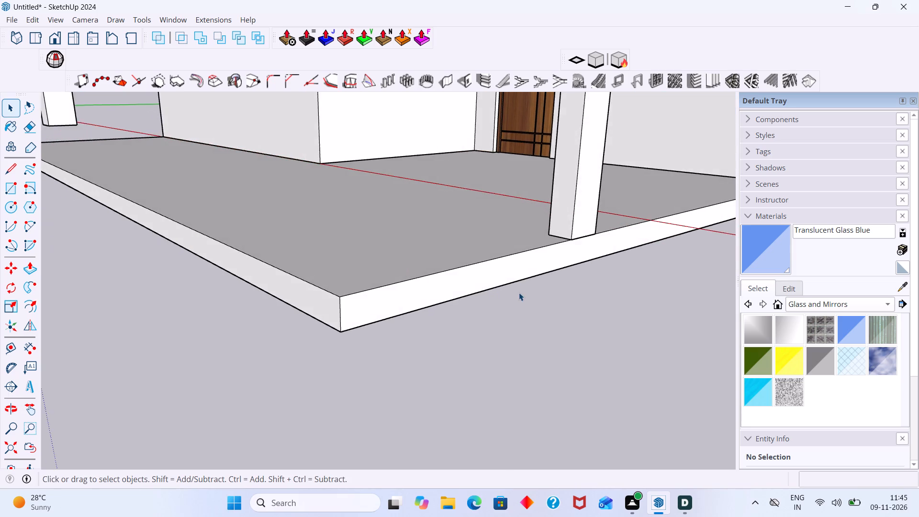
scroll(526, 295, "down", 20)
scroll(526, 295, "down", 1)
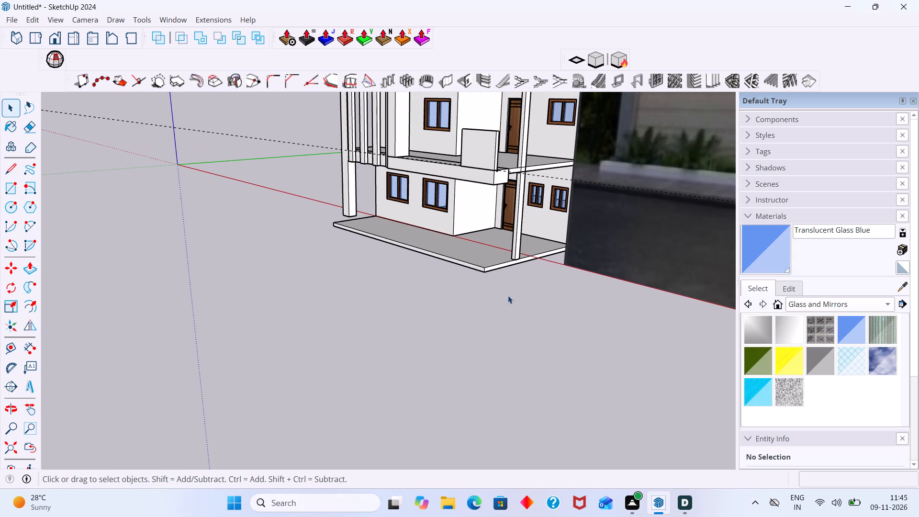
middle_click_drag(515, 250, 560, 262)
scroll(533, 189, "up", 3)
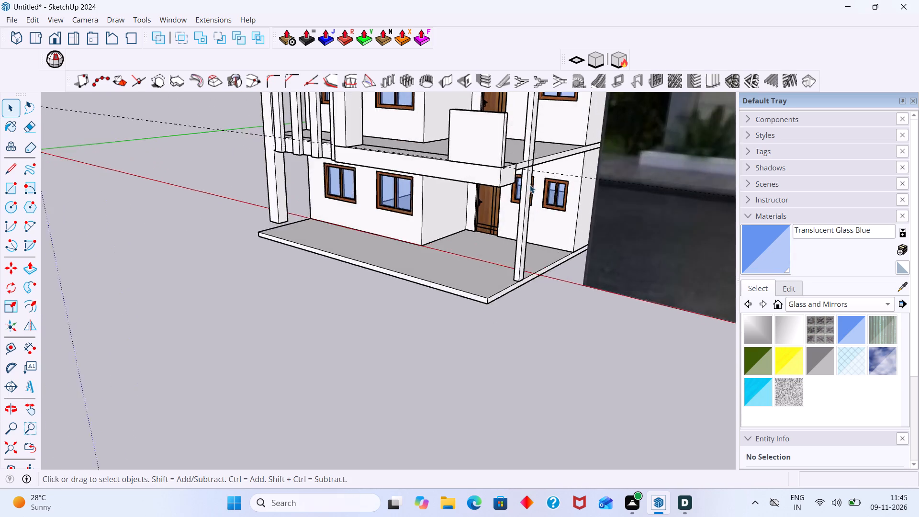
scroll(530, 185, "up", 12)
middle_click_drag(496, 179, 530, 185)
scroll(526, 167, "down", 9)
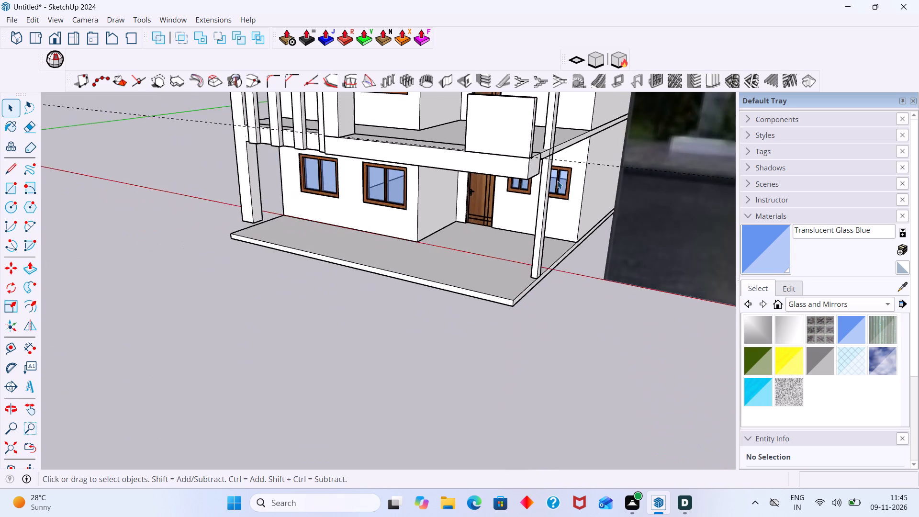
scroll(557, 180, "down", 5)
middle_click_drag(524, 270, 406, 277, "shift")
scroll(414, 274, "down", 10)
middle_click_drag(493, 255, 359, 310)
scroll(381, 309, "down", 1)
middle_click_drag(445, 283, 534, 290)
scroll(577, 230, "up", 6)
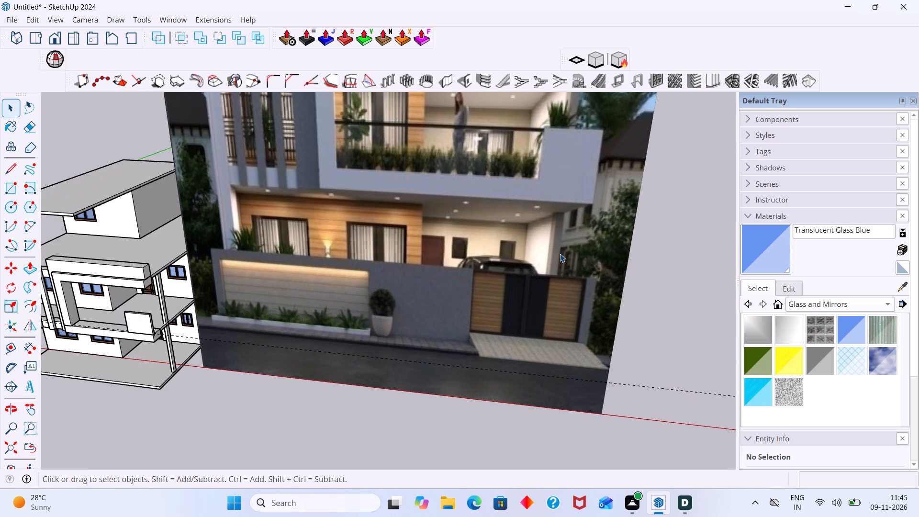
Build a 5" thick, 4' high right-aligned vertical wall along the first-floor balcony's side edge, from the thin column back to the house wall.
scroll(560, 253, "up", 2)
scroll(563, 250, "down", 5)
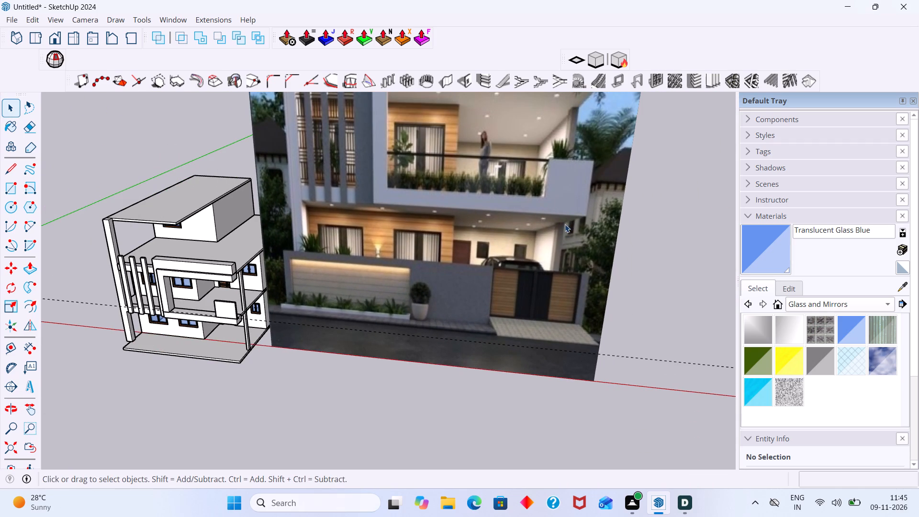
middle_click_drag(290, 315, 267, 310)
scroll(265, 270, "up", 2)
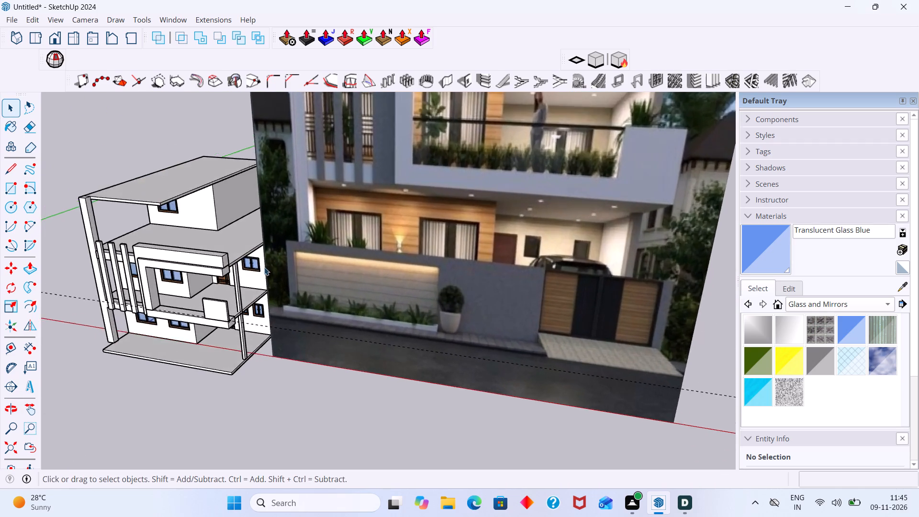
scroll(264, 267, "up", 5)
middle_click_drag(251, 290, 309, 285)
scroll(291, 288, "up", 4)
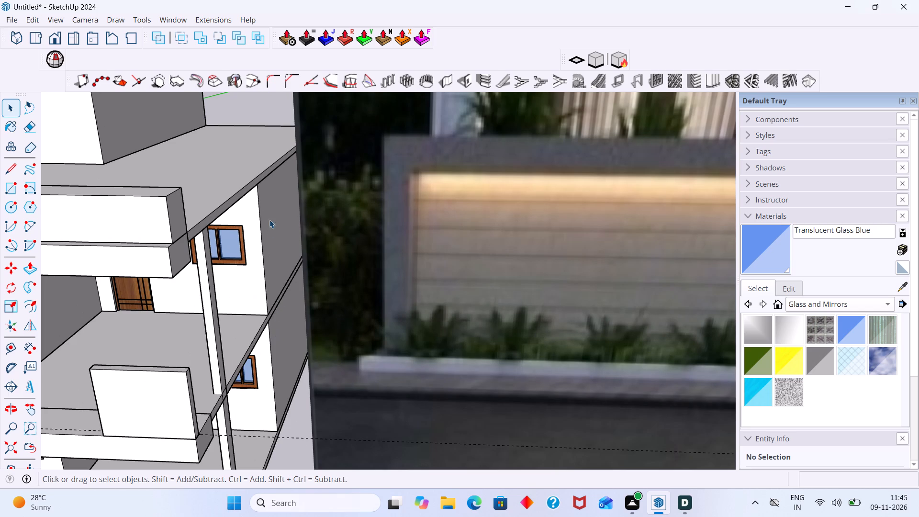
left_click(450, 78)
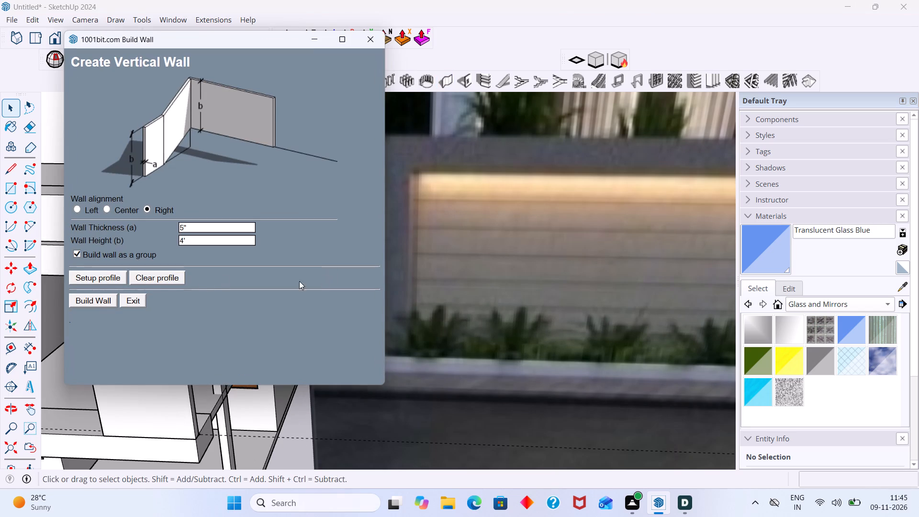
left_click(102, 301)
scroll(222, 364, "up", 2)
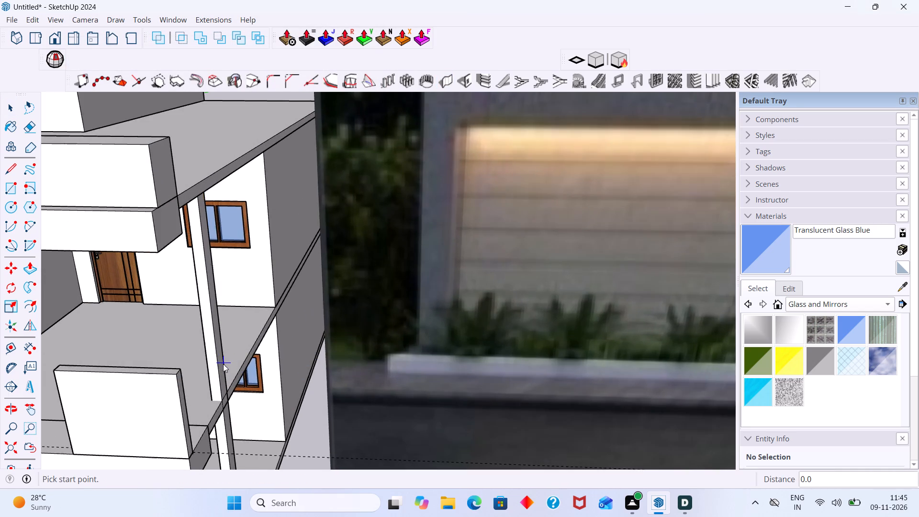
middle_click_drag(236, 375, 179, 377)
scroll(178, 379, "up", 3)
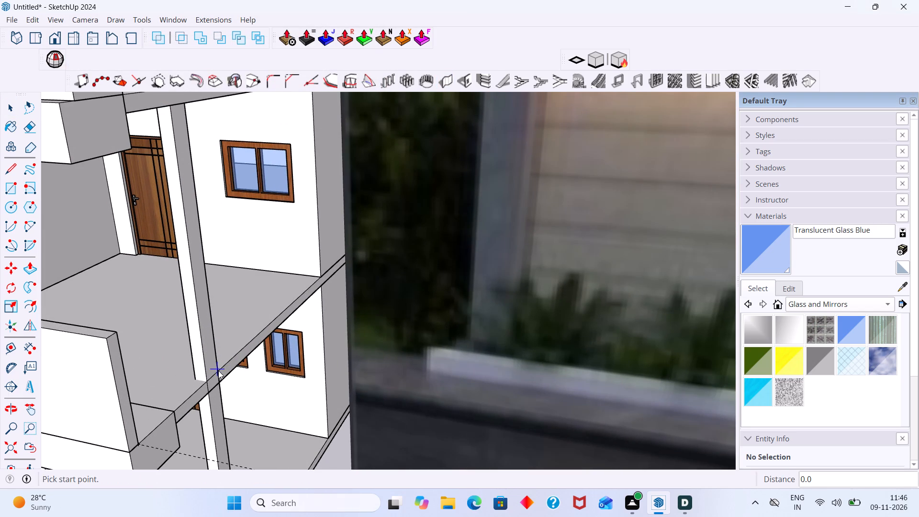
left_click(219, 370)
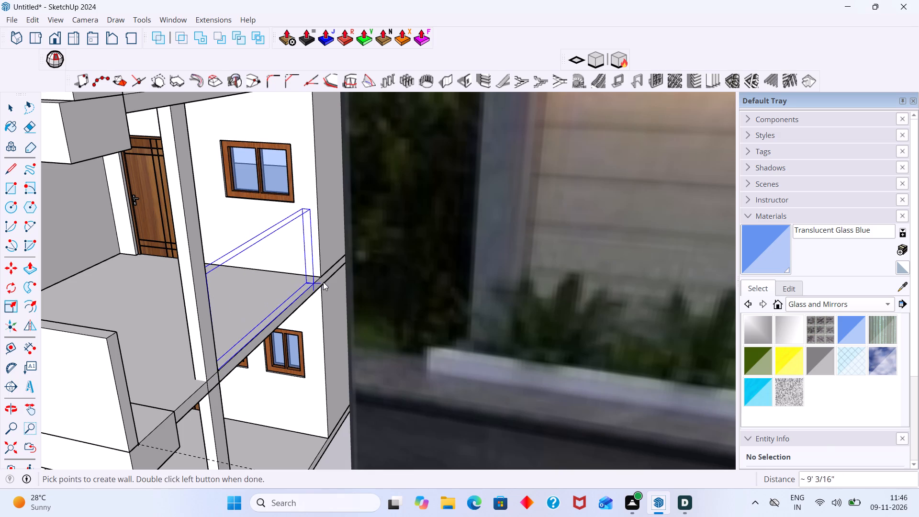
double_click(322, 274)
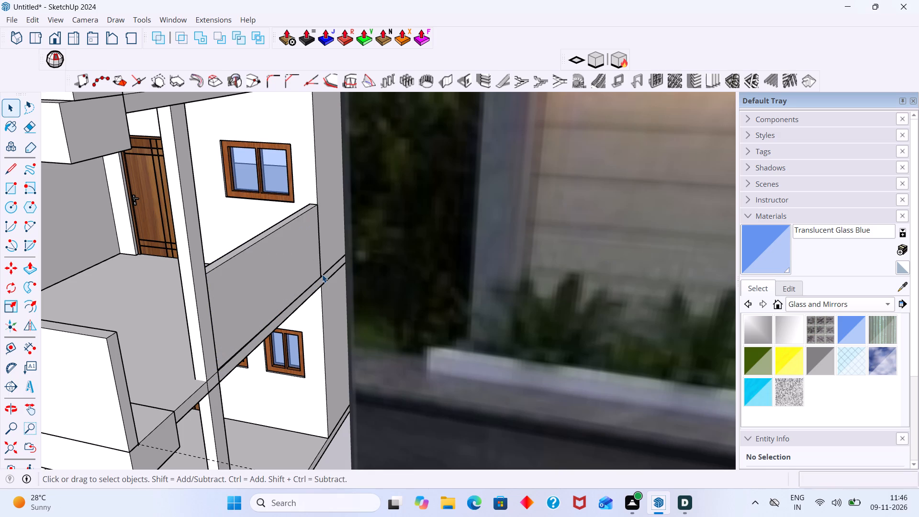
key("space")
Examine the new balcony side wall from inside and outside, and compare the balcony with the reference photo.
scroll(301, 306, "down", 8)
middle_click_drag(299, 323, 485, 257)
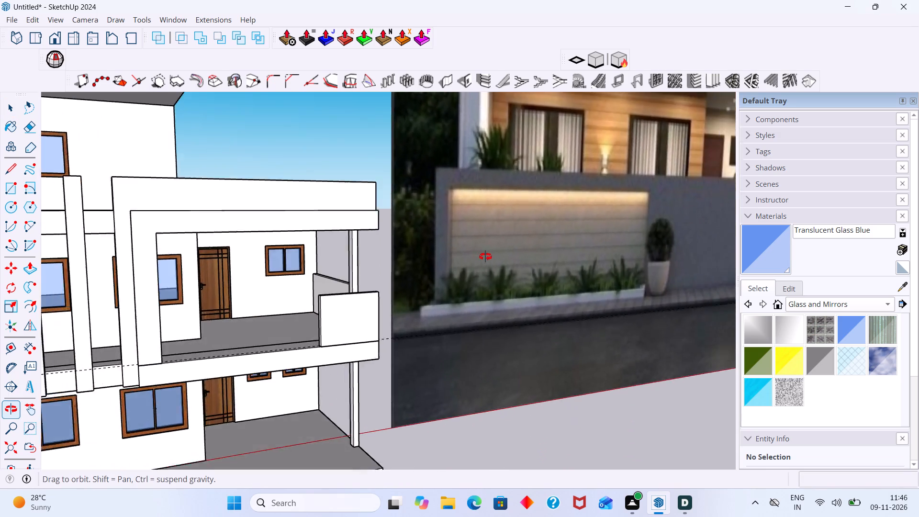
middle_click_drag(485, 257, 532, 261)
scroll(336, 270, "up", 7)
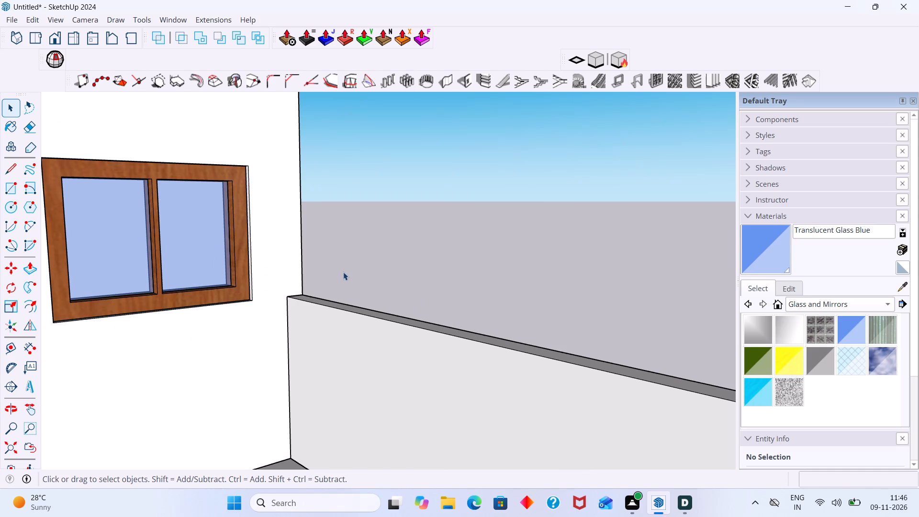
scroll(335, 282, "down", 7)
middle_click_drag(347, 313, 45, 314)
middle_click_drag(368, 372, 314, 385)
scroll(365, 382, "up", 2)
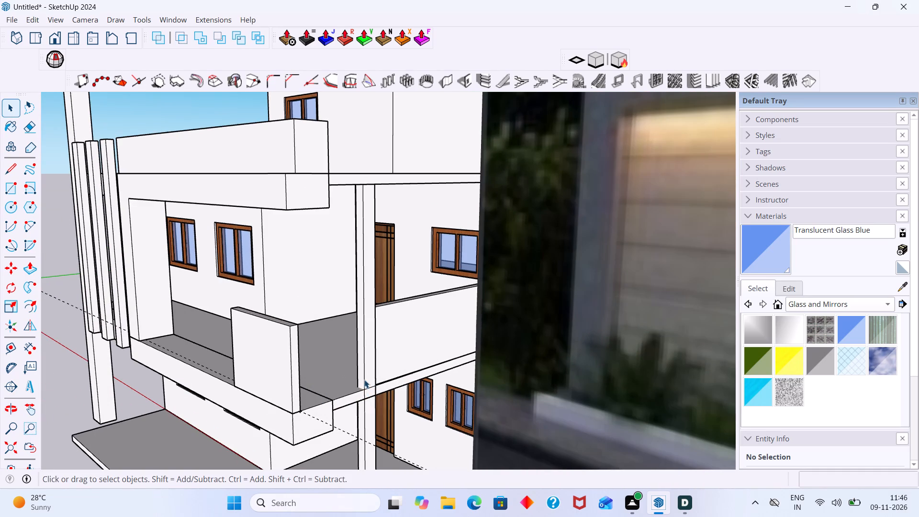
middle_click_drag(344, 368, 425, 361)
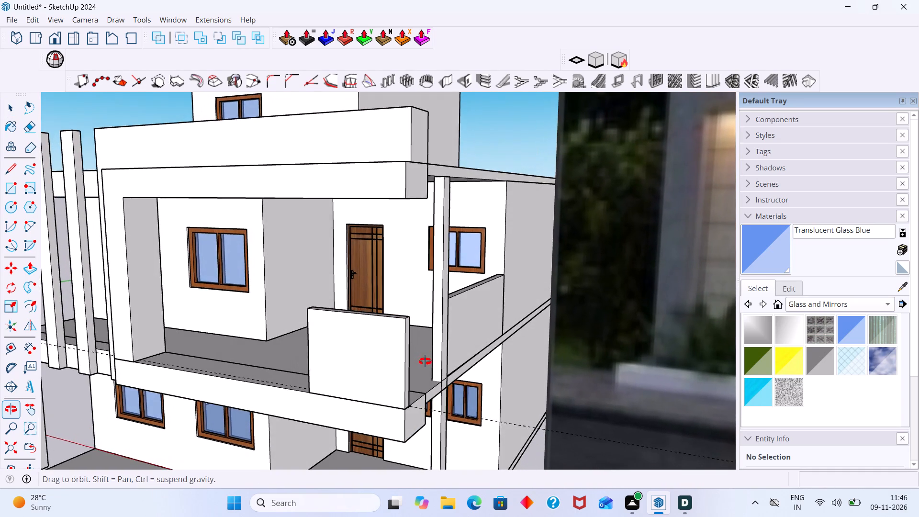
middle_click_drag(425, 361, 427, 362)
scroll(426, 361, "down", 20)
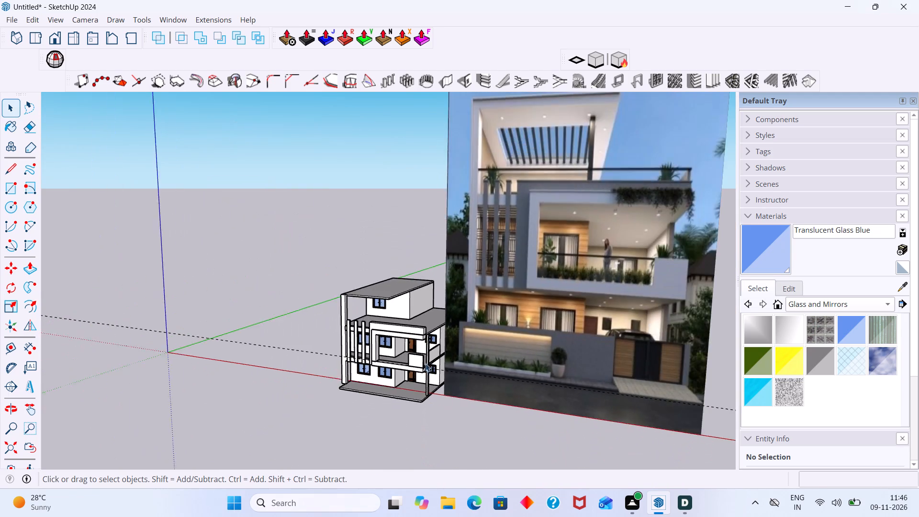
scroll(426, 363, "down", 2)
scroll(469, 349, "up", 2)
middle_click_drag(435, 347, 352, 346, "shift")
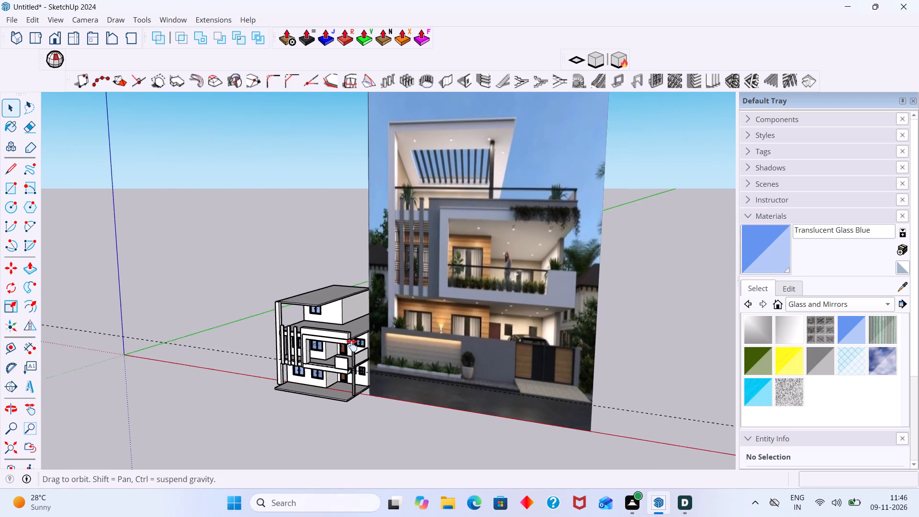
middle_click_drag(352, 346, 309, 342, "shift")
Build a 5" thick, 4' high wall about 3' 11" long along the balcony's side edge, from the front parapet to the thin column.
scroll(327, 346, "up", 17)
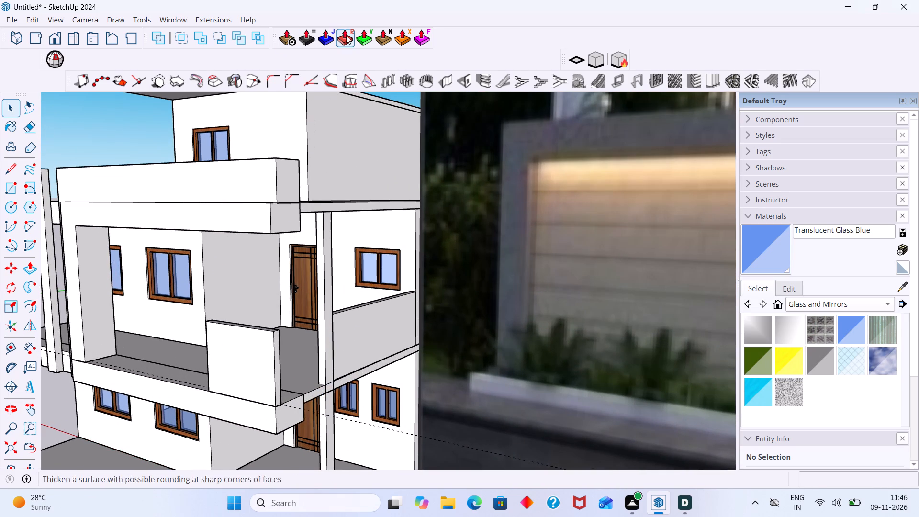
left_click(447, 82)
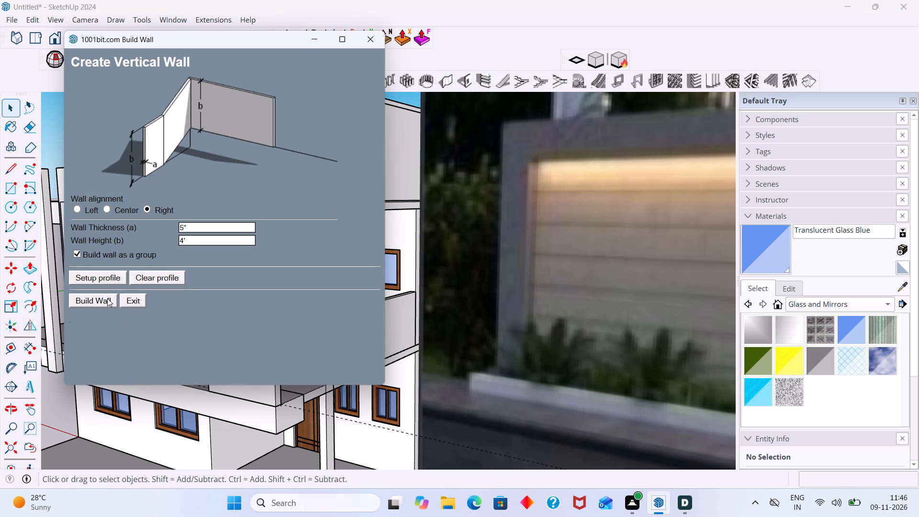
left_click(107, 298)
middle_click_drag(212, 357, 126, 374)
scroll(280, 404, "up", 7)
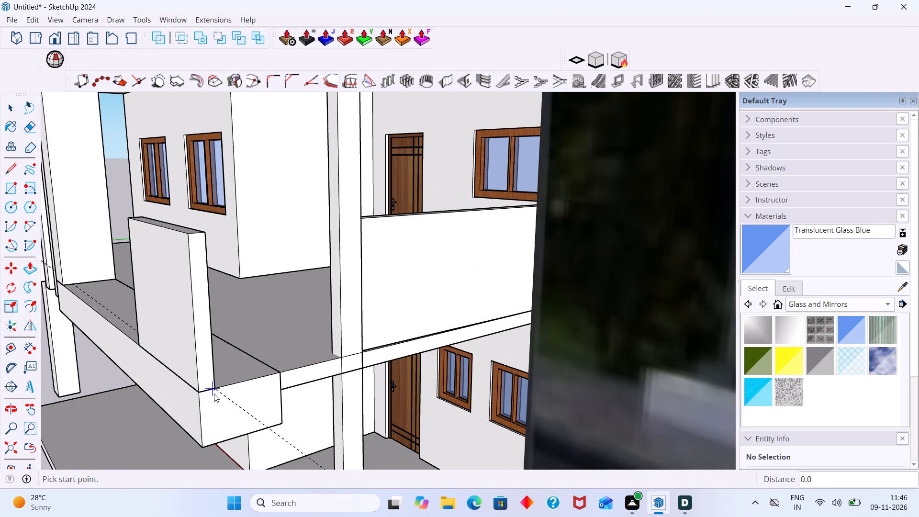
left_click(217, 393)
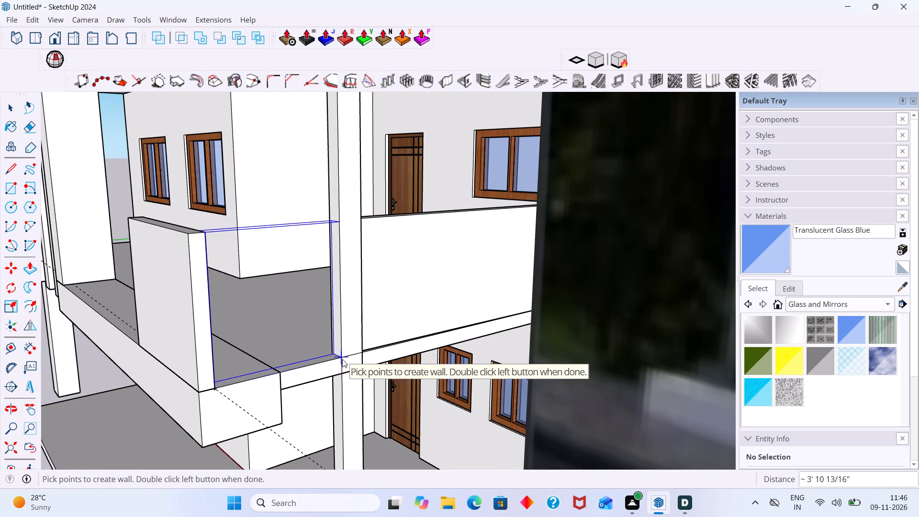
double_click(342, 359)
key("space")
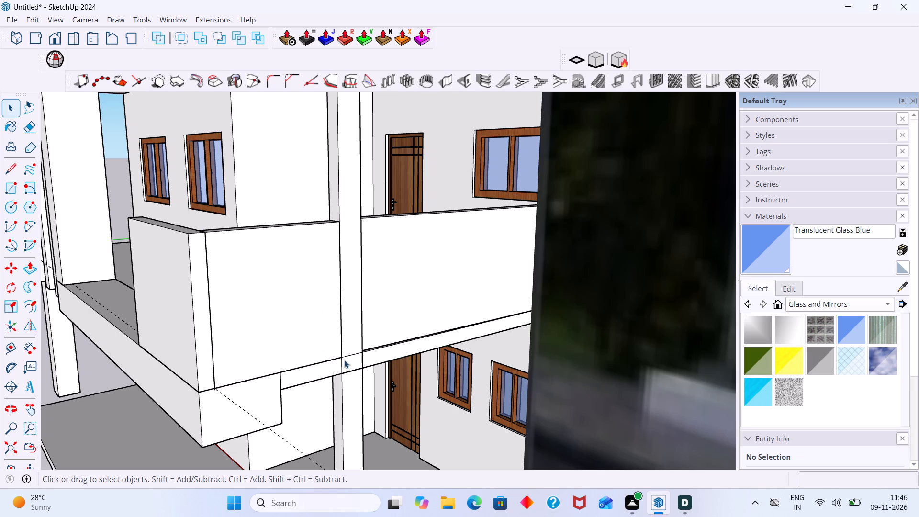
key("space")
Examine the balcony's side walls and open front edge, and compare them with the balcony railing in the reference photo.
scroll(377, 339, "down", 2)
middle_click_drag(385, 335, 483, 354)
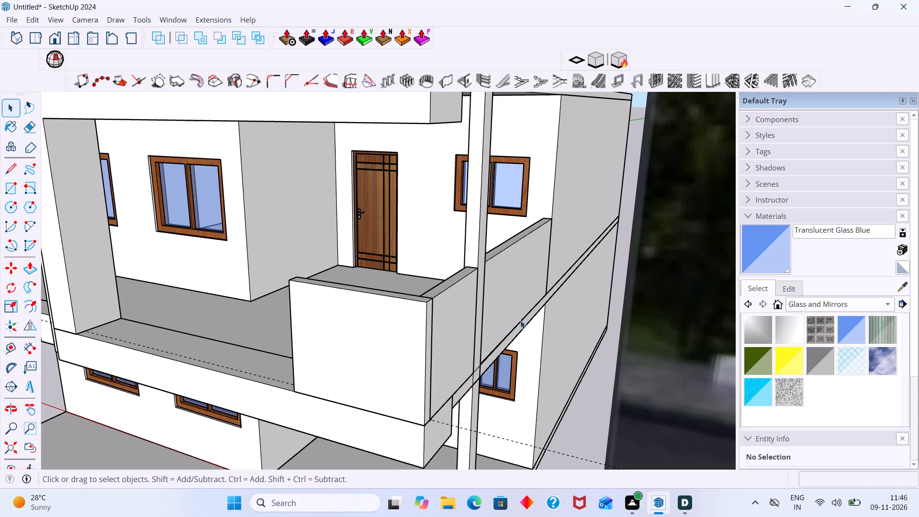
key("space")
scroll(429, 329, "up", 6)
scroll(426, 330, "down", 19)
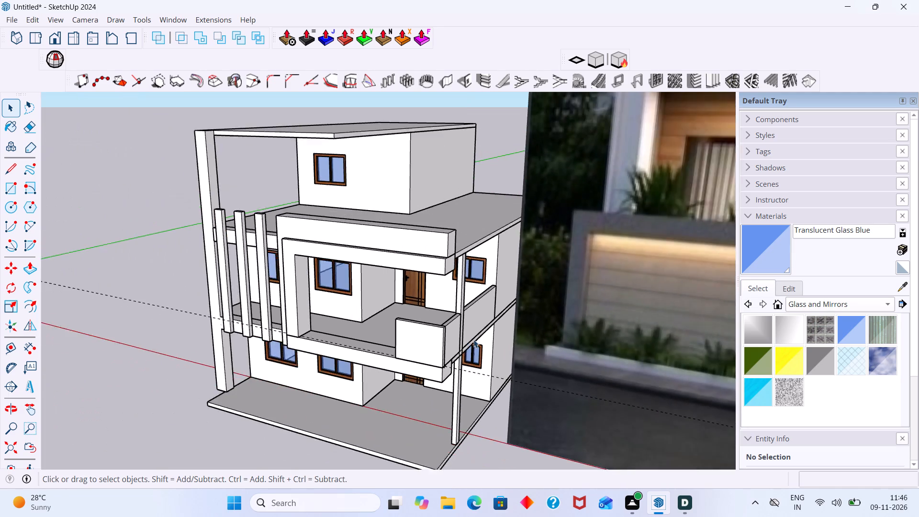
scroll(473, 339, "down", 2)
left_click(486, 402)
middle_click_drag(493, 418, 516, 416)
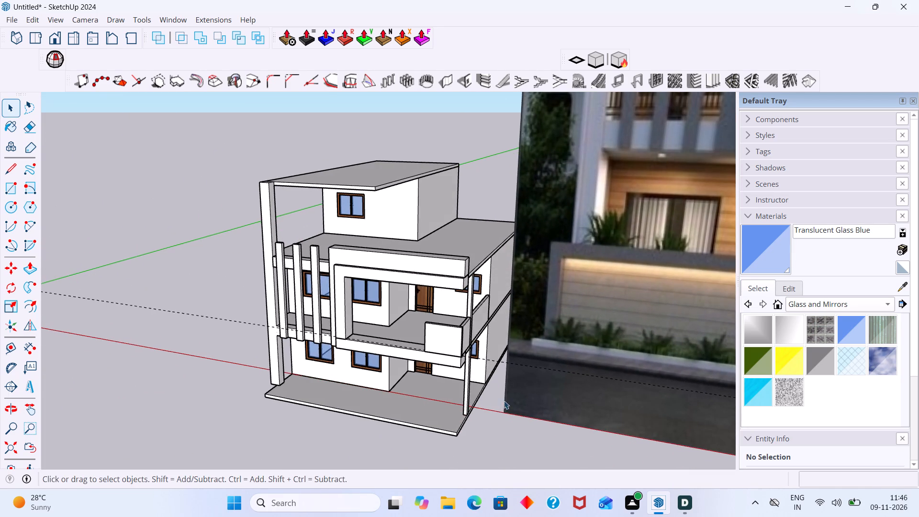
middle_click_drag(476, 391, 419, 384, "shift")
middle_click_drag(461, 387, 498, 386)
scroll(498, 382, "down", 10)
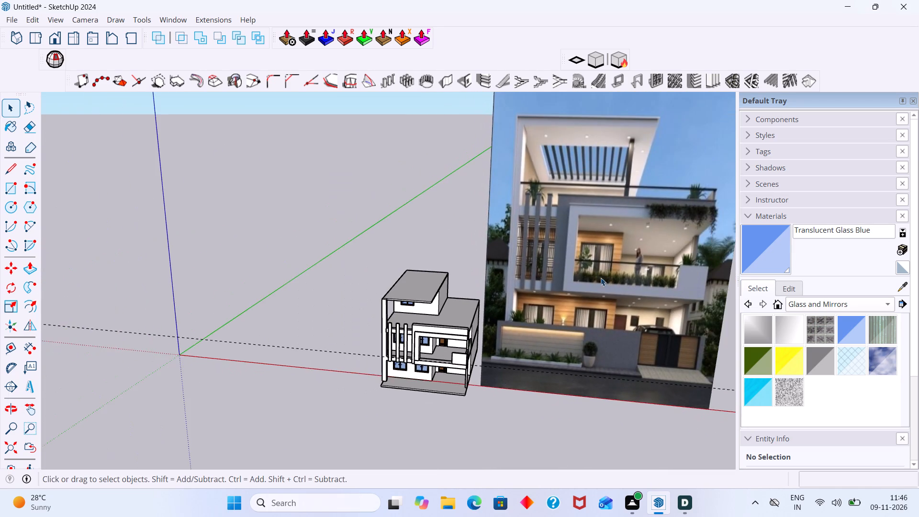
scroll(585, 265, "up", 5)
scroll(359, 403, "up", 3)
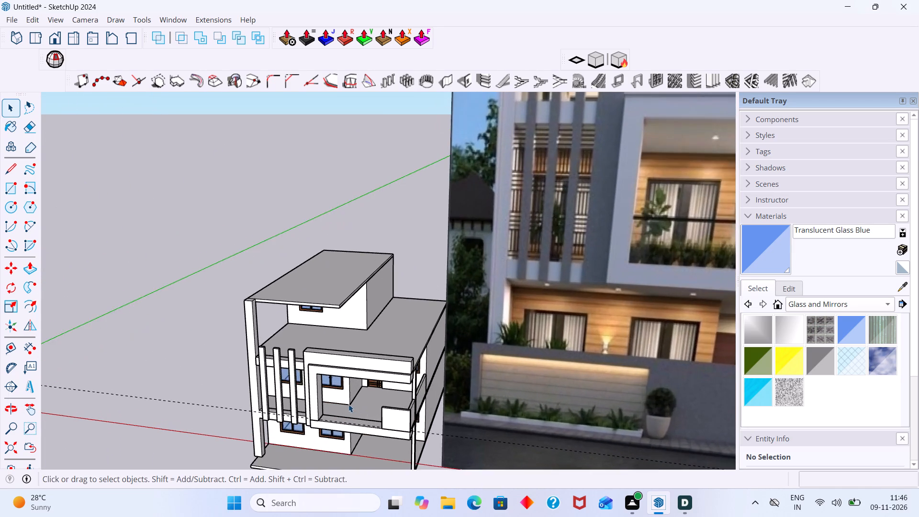
scroll(348, 404, "up", 9)
middle_click_drag(328, 426, 356, 426)
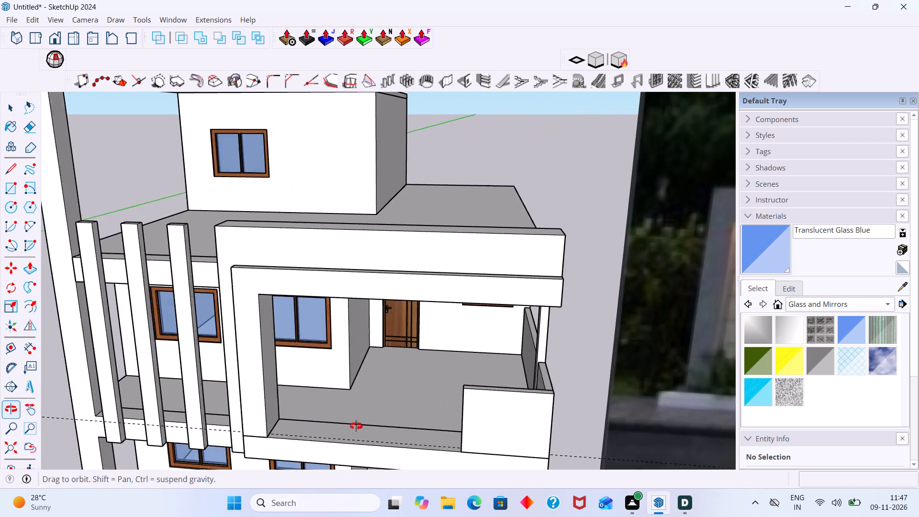
middle_click_drag(356, 426, 563, 403)
scroll(541, 393, "up", 3)
middle_click_drag(537, 399, 497, 406)
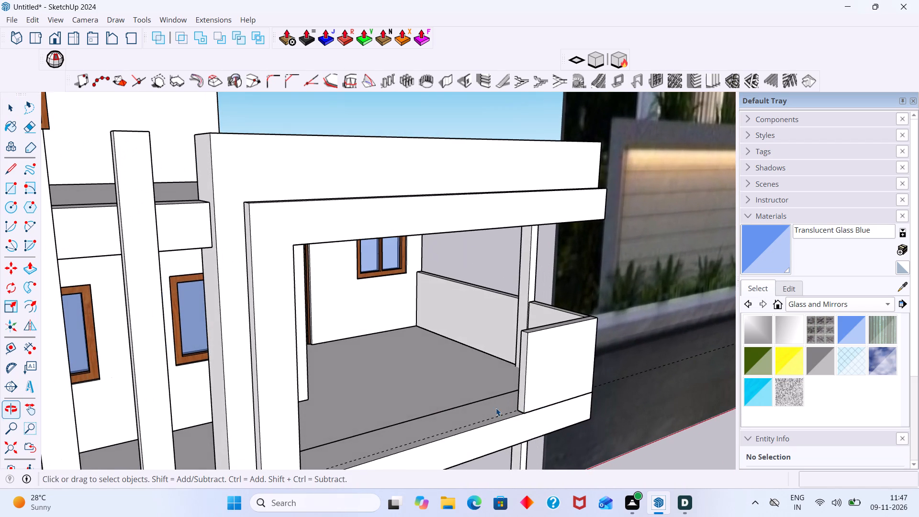
scroll(443, 393, "up", 1)
middle_click_drag(443, 393, 329, 385)
scroll(346, 382, "down", 9)
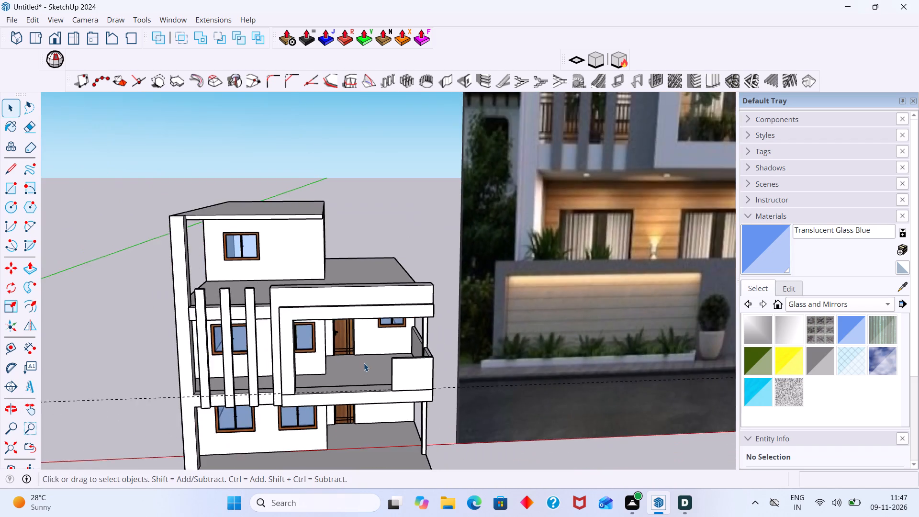
scroll(364, 363, "down", 5)
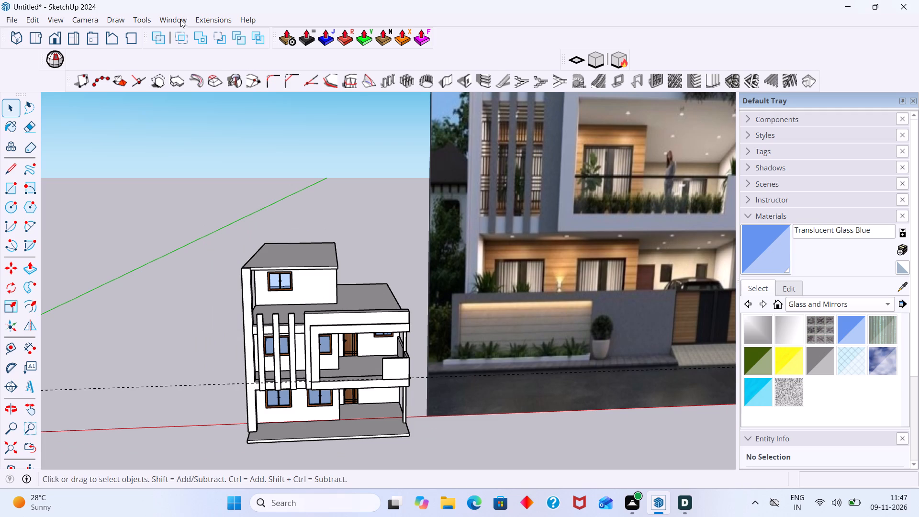
Start a 36" high Type C rail with MajRail, setting its first pole at the foot of the front parapet's open end.
left_click(205, 20)
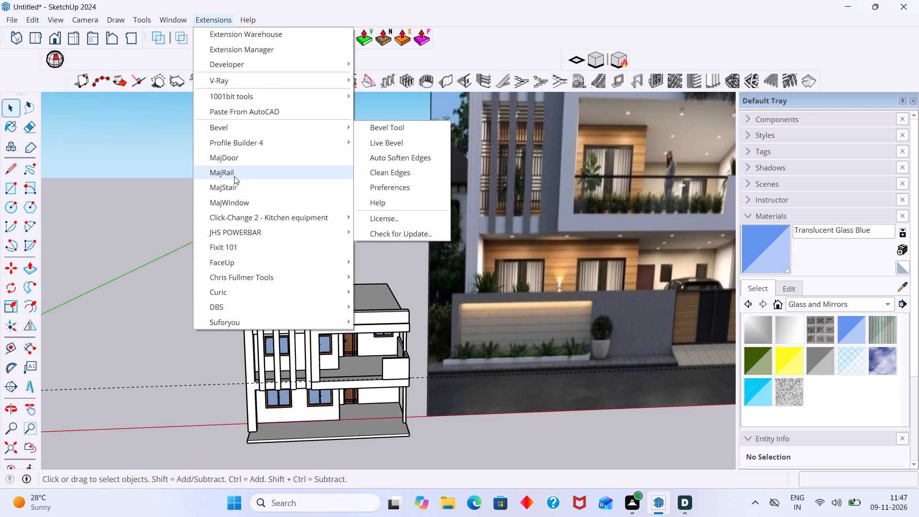
left_click(233, 176)
left_click(214, 347)
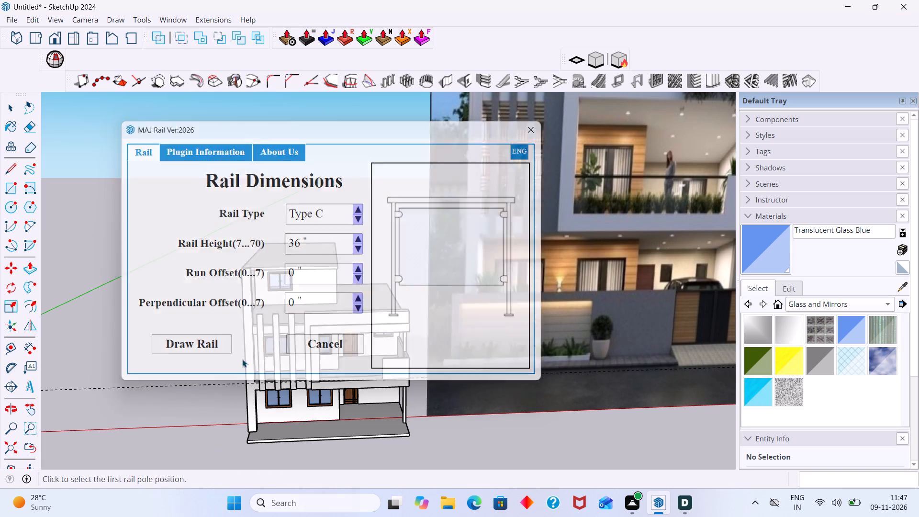
scroll(387, 372, "up", 7)
middle_click_drag(381, 372, 430, 371)
scroll(431, 393, "up", 3)
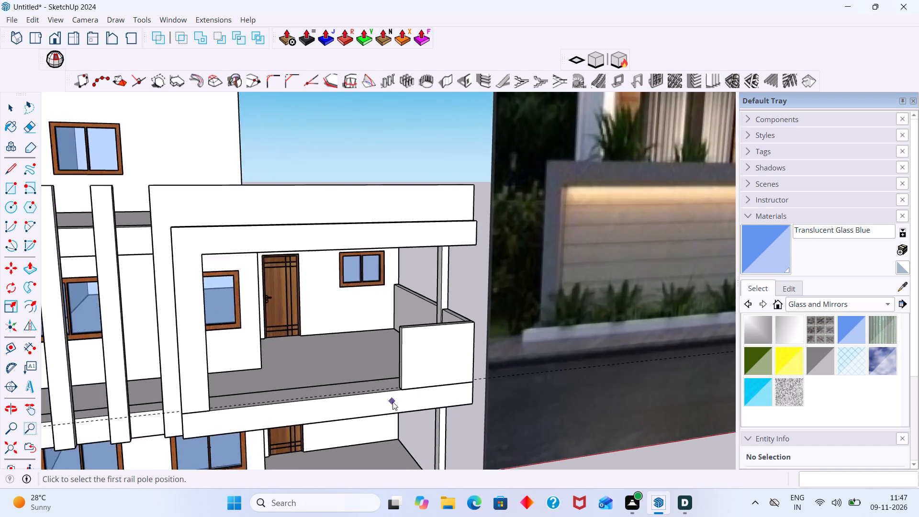
scroll(392, 402, "up", 8)
middle_click_drag(403, 402, 398, 444)
scroll(384, 418, "up", 9)
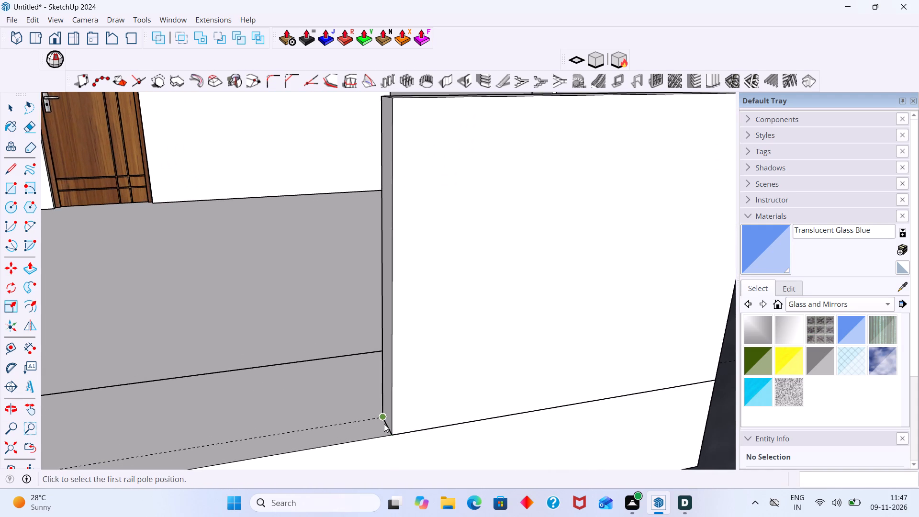
left_click(385, 427)
Set two intermediate rail poles along the balcony's front edge, at successive spacings of about 4' and 4' 4".
scroll(265, 432, "down", 2)
middle_click_drag(264, 433, 382, 370, "shift")
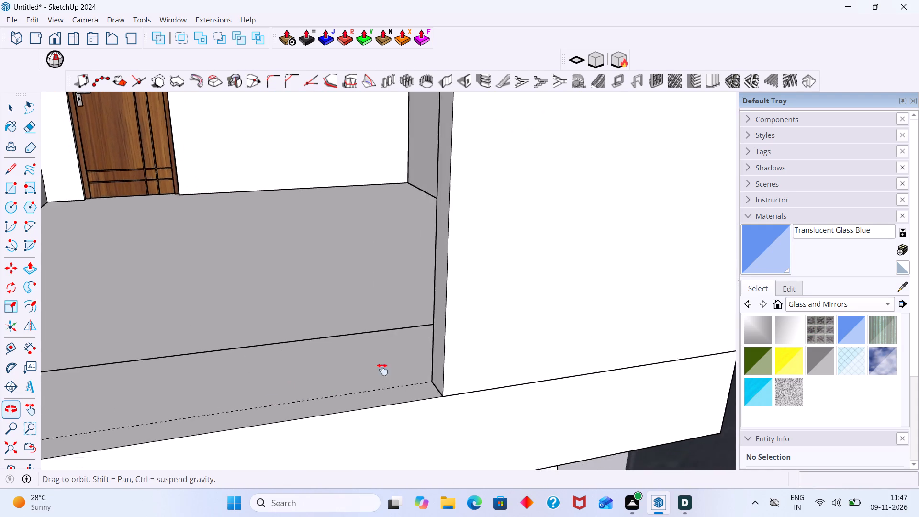
middle_click_drag(382, 370, 474, 335, "shift")
scroll(298, 369, "down", 4)
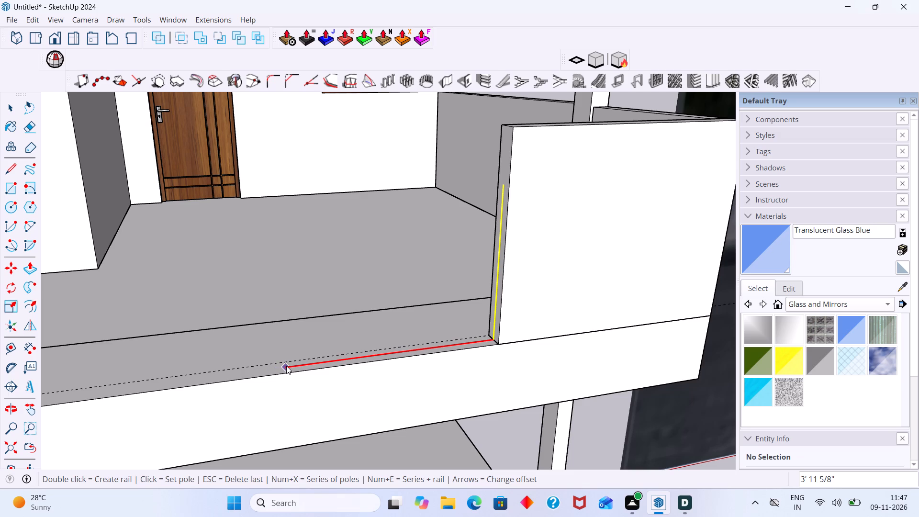
left_click(286, 366)
middle_click_drag(216, 371, 397, 324, "shift")
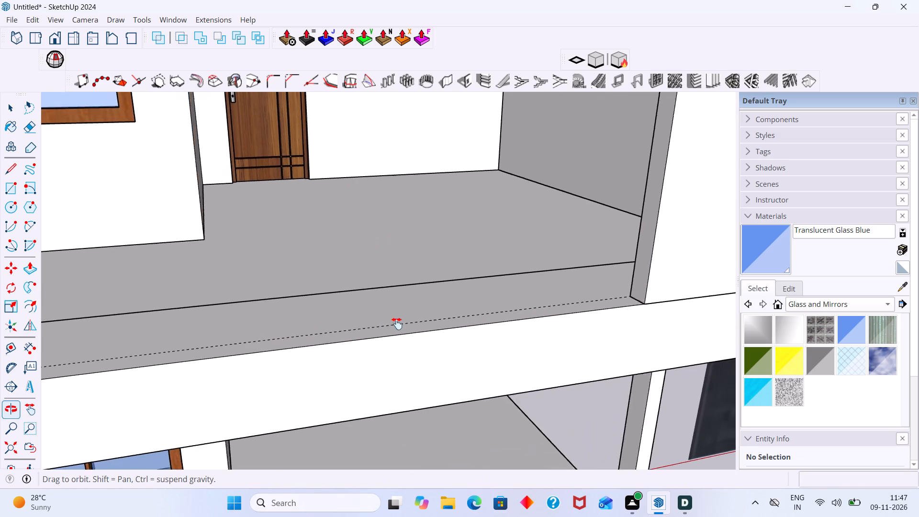
middle_click_drag(397, 324, 399, 324, "shift")
scroll(342, 326, "down", 6)
middle_click_drag(303, 336, 429, 319)
scroll(368, 327, "up", 2)
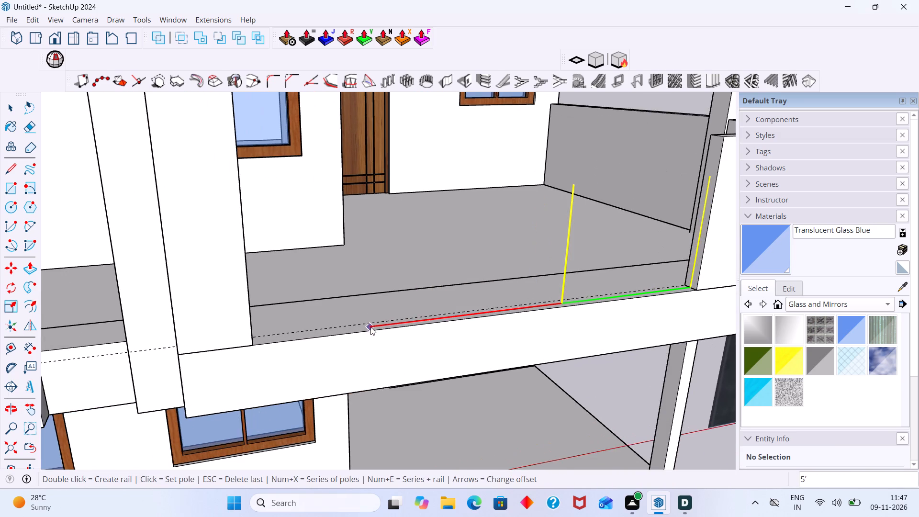
scroll(370, 327, "up", 1)
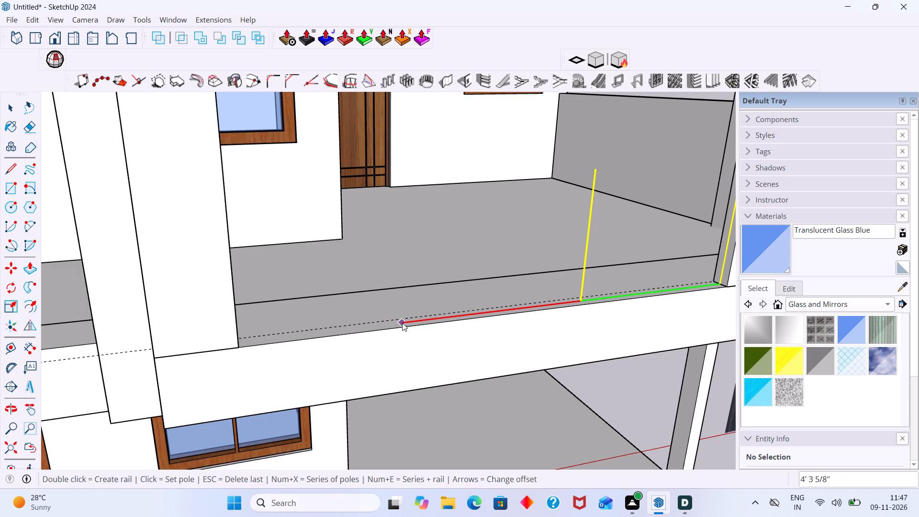
left_click(402, 323)
Complete the railing with an end pole at the wide frame column, about 3' 4" from the previous pole.
middle_click_drag(264, 332, 174, 353)
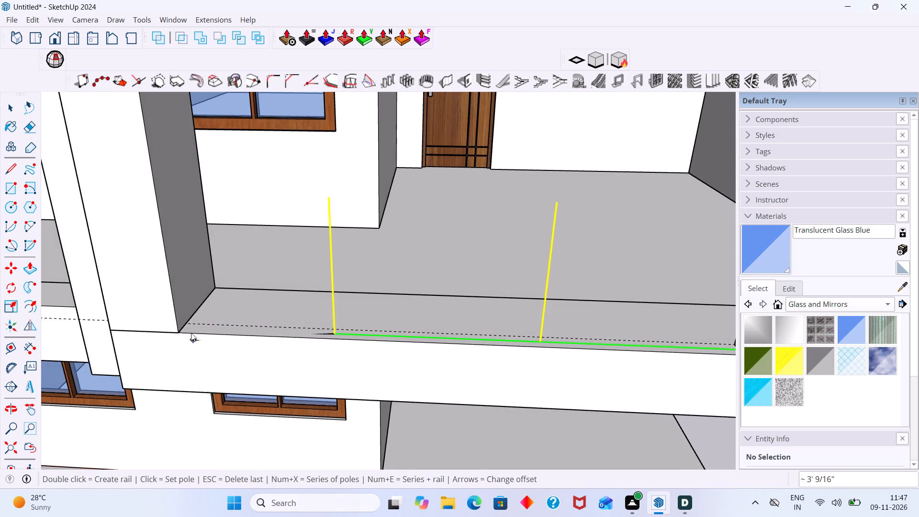
scroll(191, 330, "up", 3)
middle_click_drag(179, 326, 175, 351)
scroll(181, 345, "up", 2)
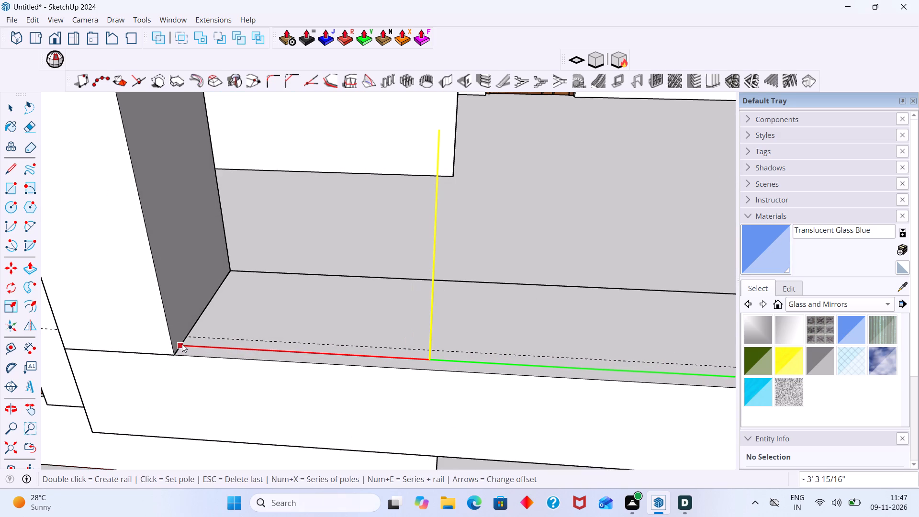
double_click(180, 344)
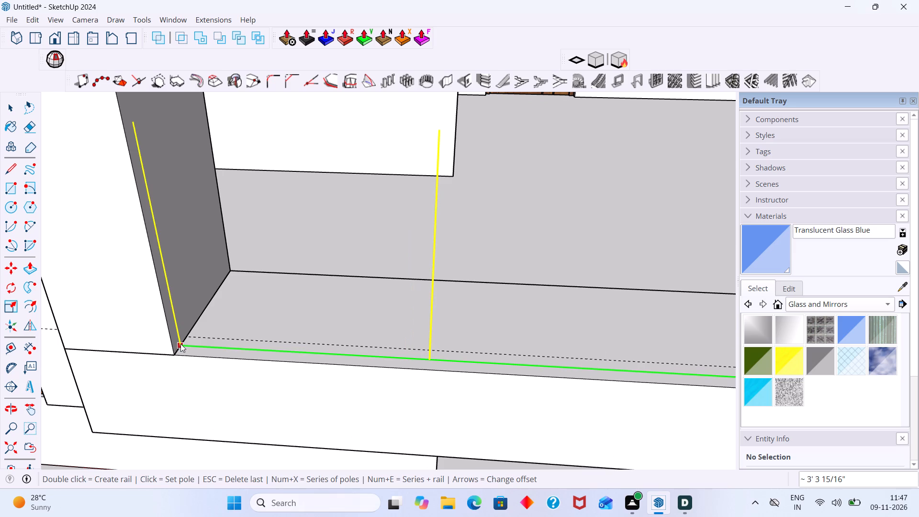
key("space")
scroll(314, 302, "down", 11)
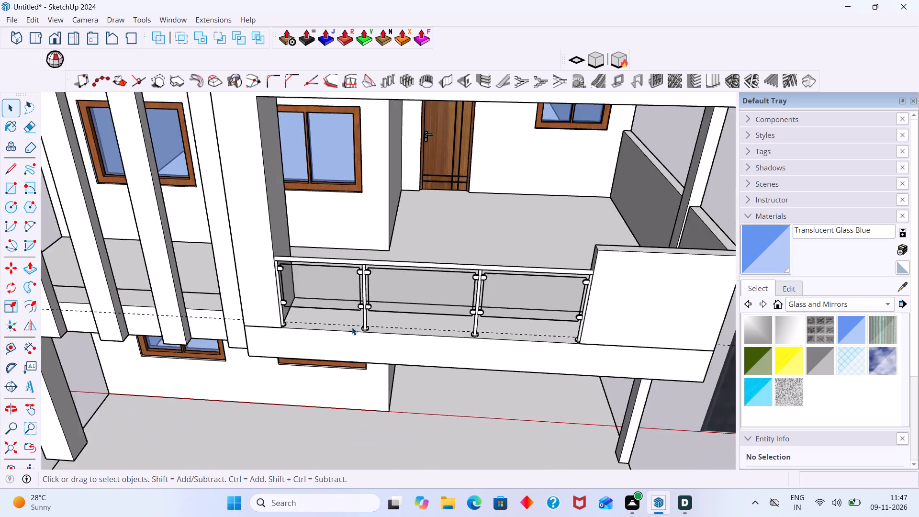
scroll(352, 327, "down", 6)
left_click(573, 430)
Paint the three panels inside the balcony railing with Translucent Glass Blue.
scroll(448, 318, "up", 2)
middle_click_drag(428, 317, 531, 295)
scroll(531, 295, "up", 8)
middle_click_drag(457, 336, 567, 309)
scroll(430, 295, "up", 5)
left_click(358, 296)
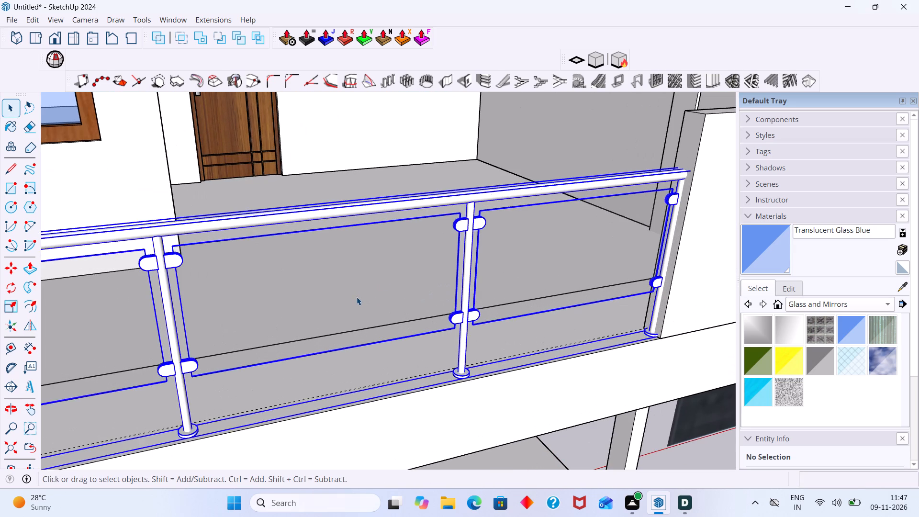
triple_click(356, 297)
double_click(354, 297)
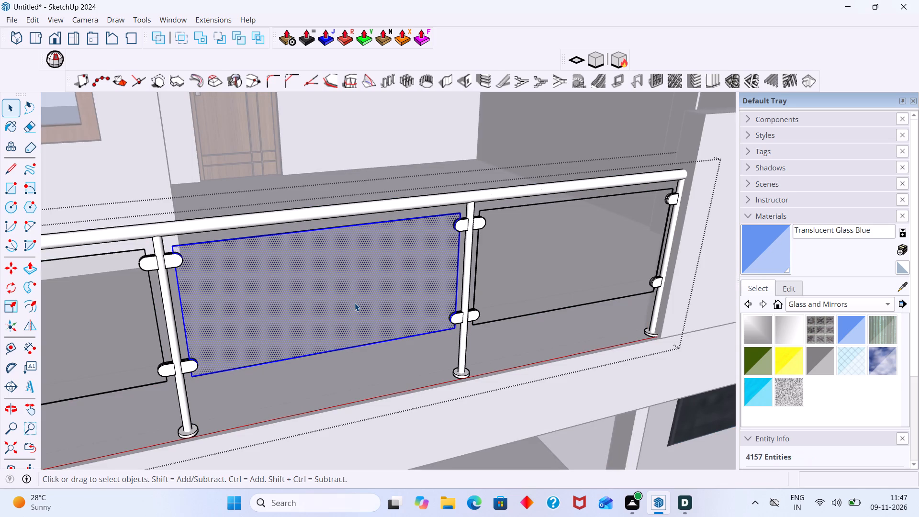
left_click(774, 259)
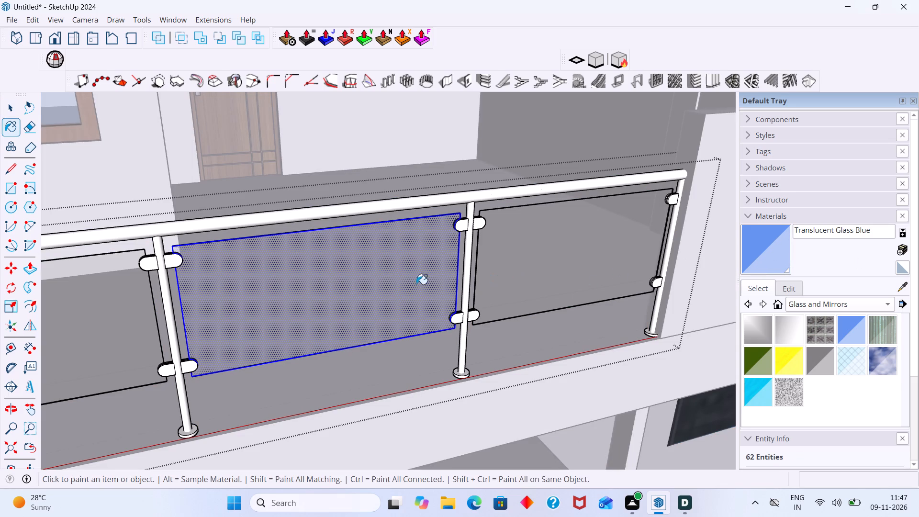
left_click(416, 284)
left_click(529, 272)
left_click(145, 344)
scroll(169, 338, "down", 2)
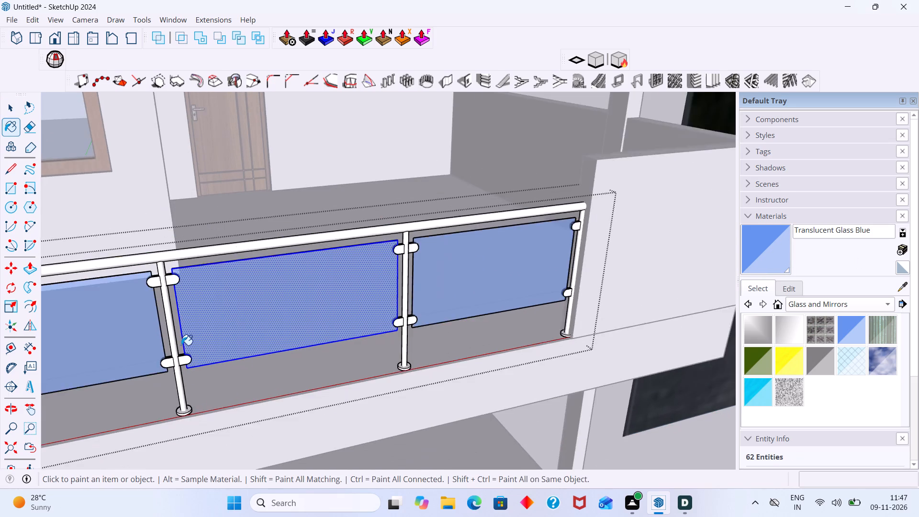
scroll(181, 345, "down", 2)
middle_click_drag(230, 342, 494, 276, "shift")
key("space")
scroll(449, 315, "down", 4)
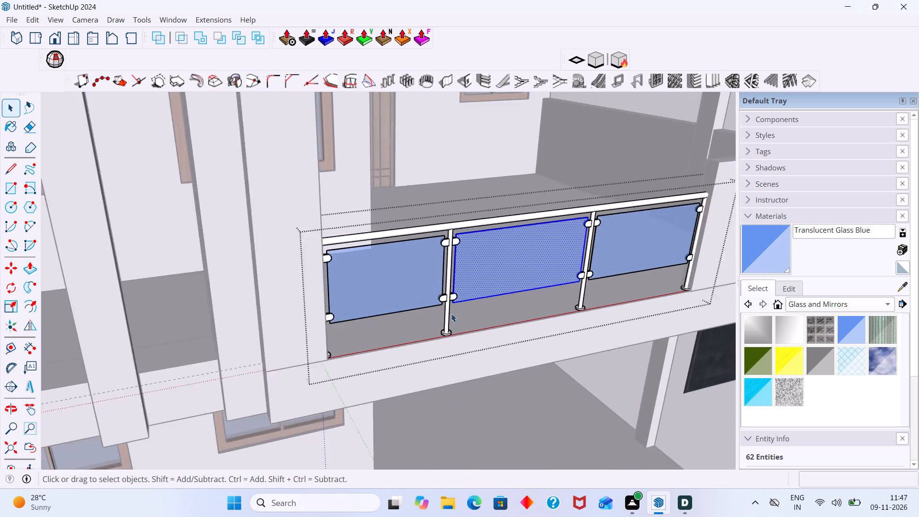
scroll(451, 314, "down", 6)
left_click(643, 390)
Paint all the geometry inside the balcony railing black with Color M09 from the Colors collection.
scroll(618, 361, "down", 2)
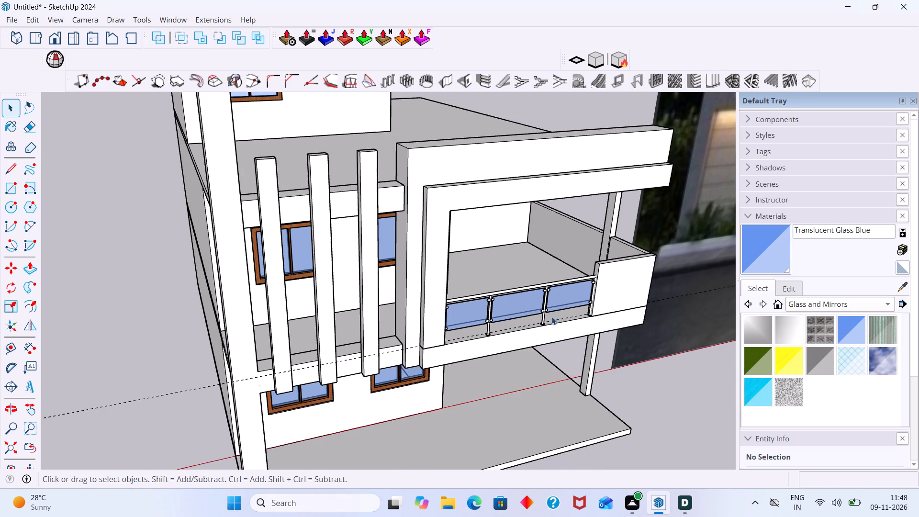
middle_click_drag(540, 315, 367, 327, "shift")
scroll(506, 310, "down", 12)
middle_click_drag(541, 348, 463, 349)
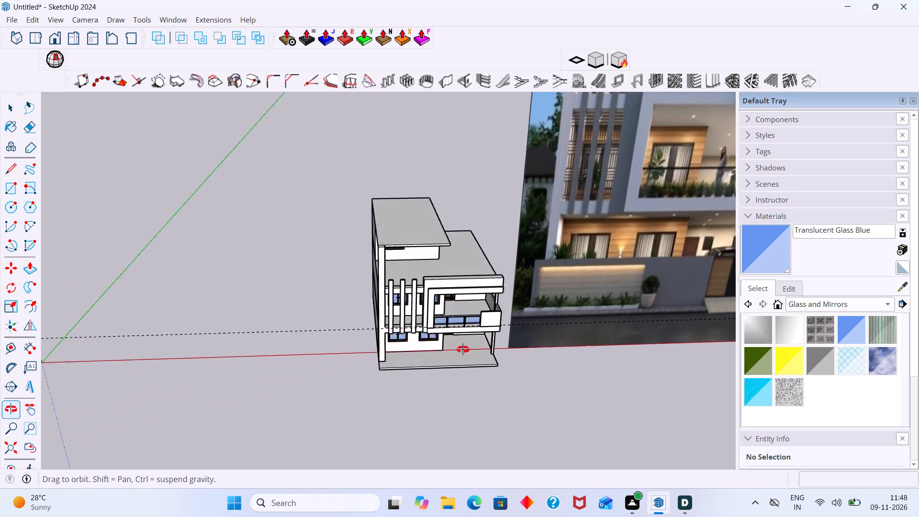
middle_click_drag(463, 349, 462, 349)
scroll(437, 343, "up", 20)
scroll(437, 343, "up", 3)
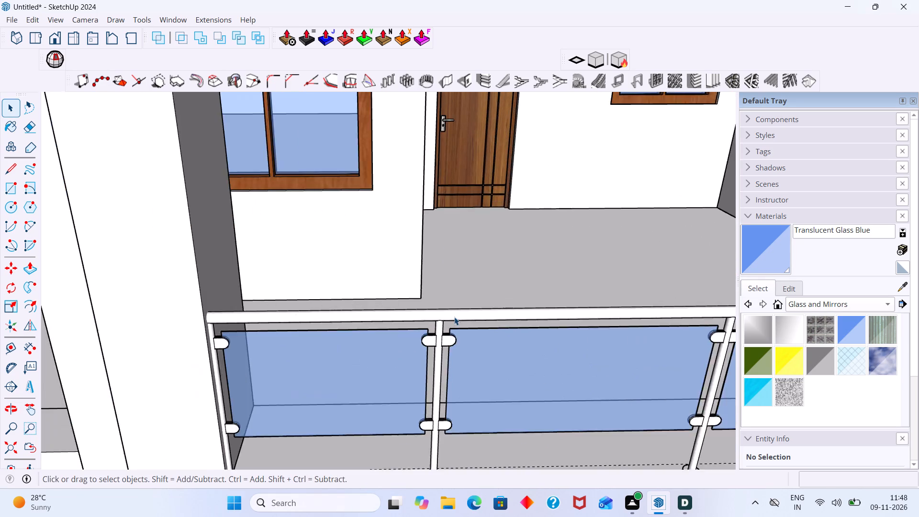
scroll(454, 317, "up", 5)
left_click(445, 314)
double_click(444, 313)
left_click(446, 315)
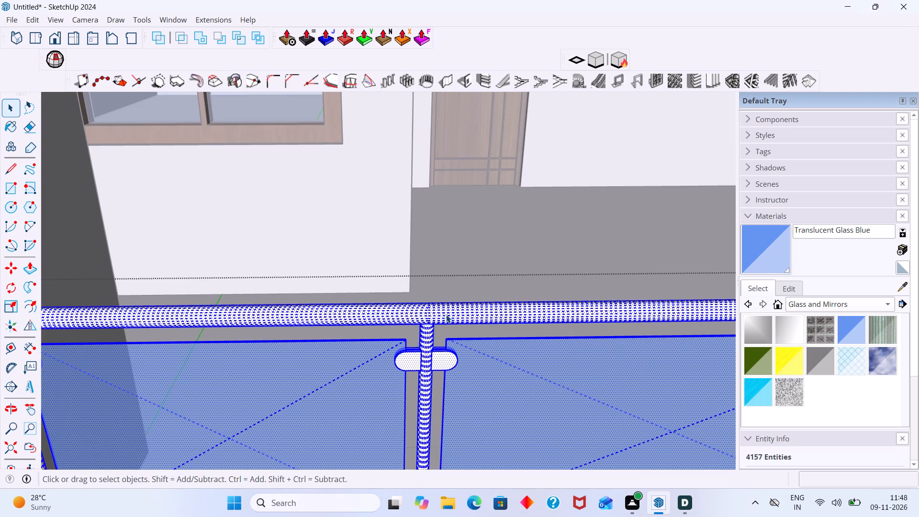
left_click(887, 305)
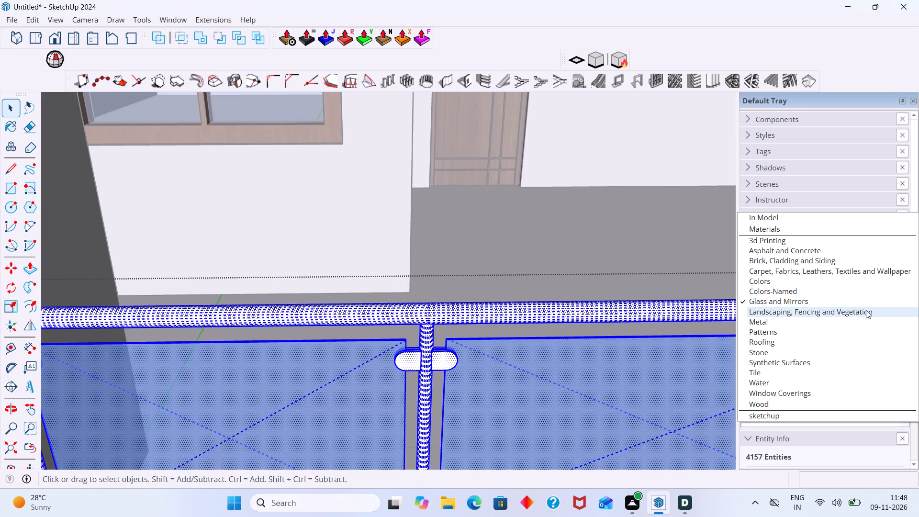
left_click(772, 282)
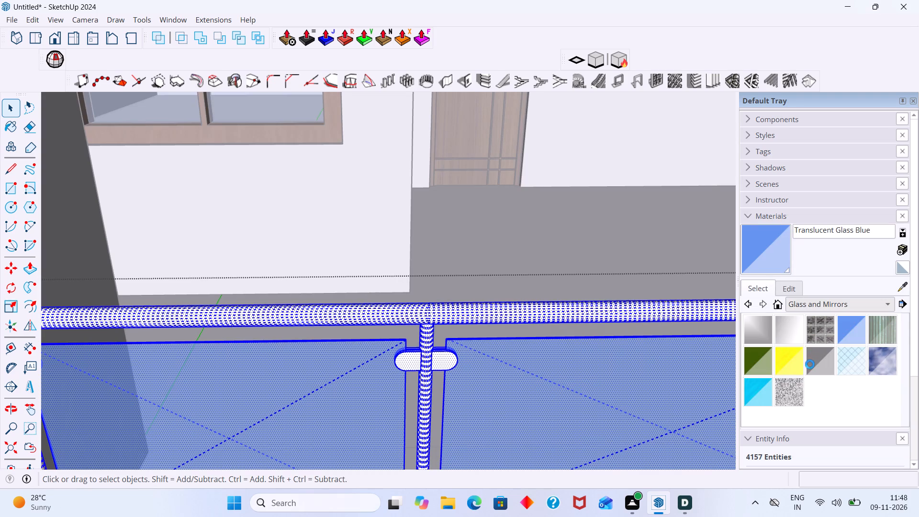
scroll(811, 379, "down", 20)
scroll(811, 379, "down", 1)
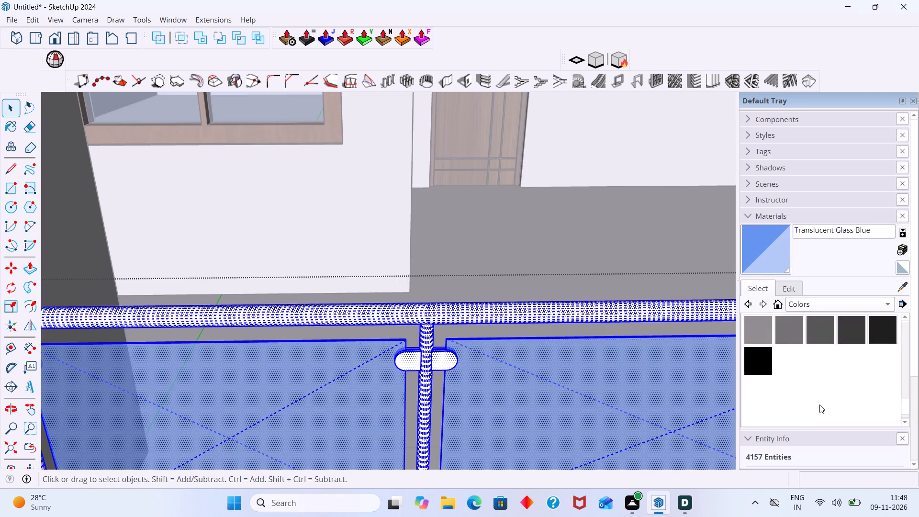
scroll(819, 405, "down", 2)
scroll(817, 369, "up", 2)
left_click(760, 396)
scroll(603, 350, "up", 2)
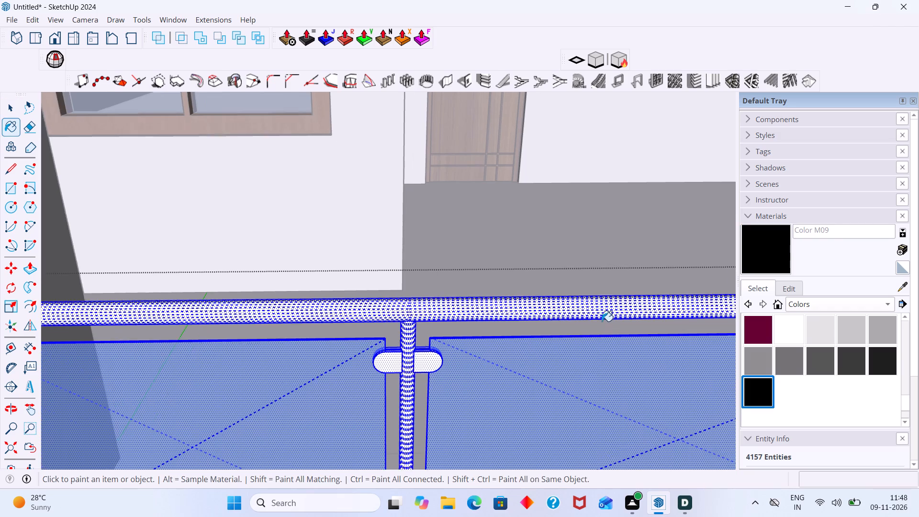
left_click(603, 310)
key("space")
scroll(579, 351, "down", 7)
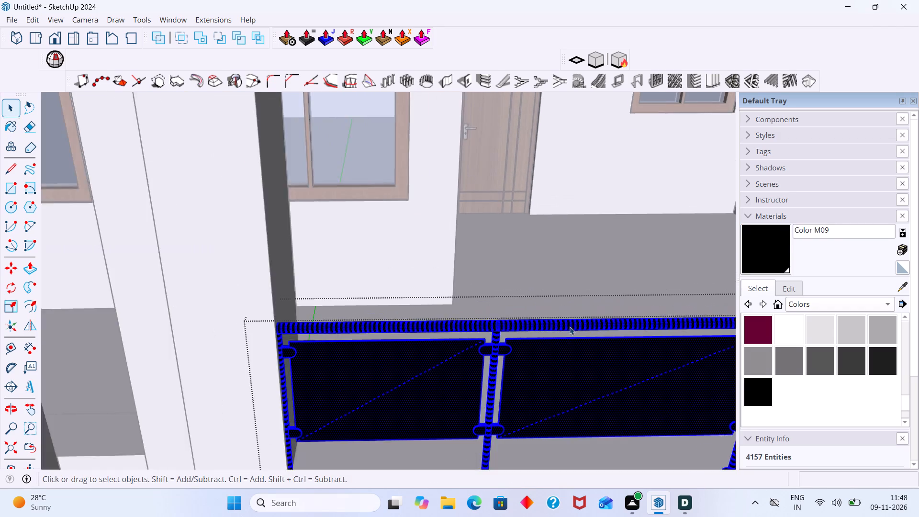
scroll(570, 326, "down", 5)
left_click(652, 468)
Paint the railing's three panels with Translucent Glass Blue from Glass and Mirrors, leaving its posts and handrail black.
scroll(508, 388, "up", 3)
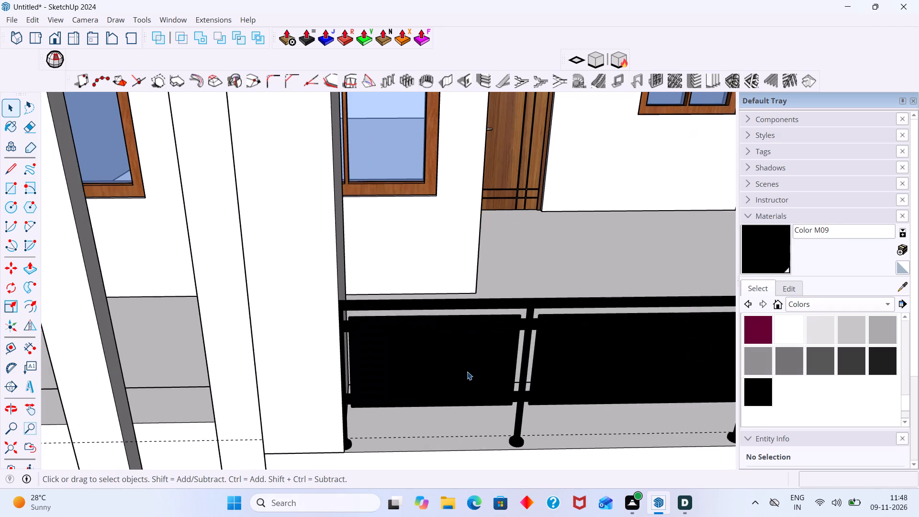
triple_click(467, 371)
left_click(467, 371)
double_click(469, 377)
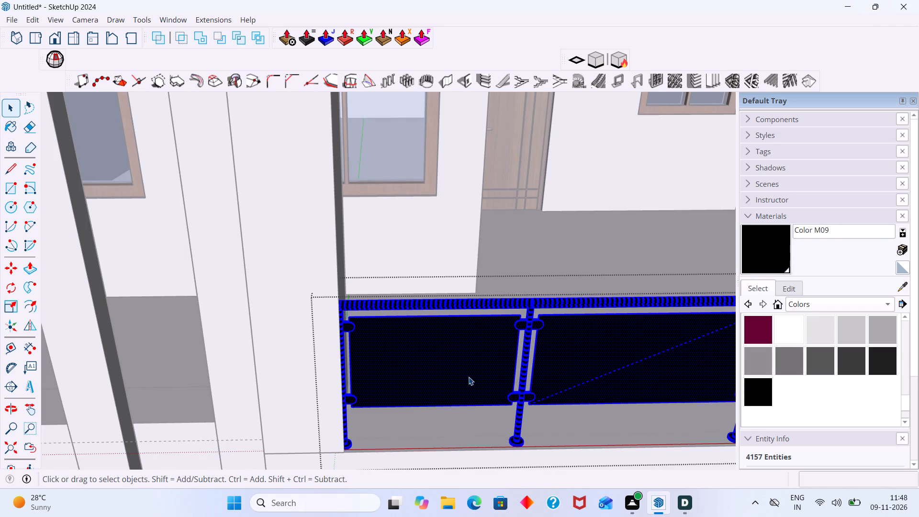
scroll(835, 328, "up", 14)
left_click(888, 306)
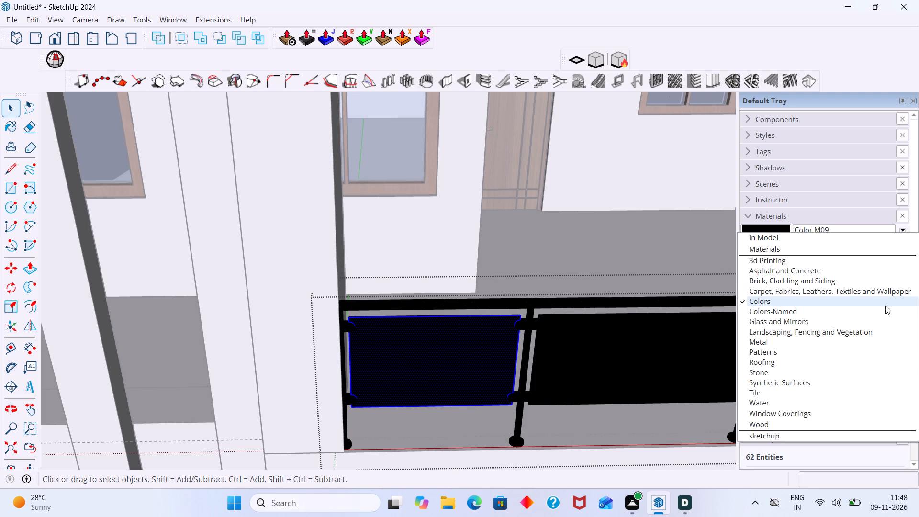
left_click(773, 323)
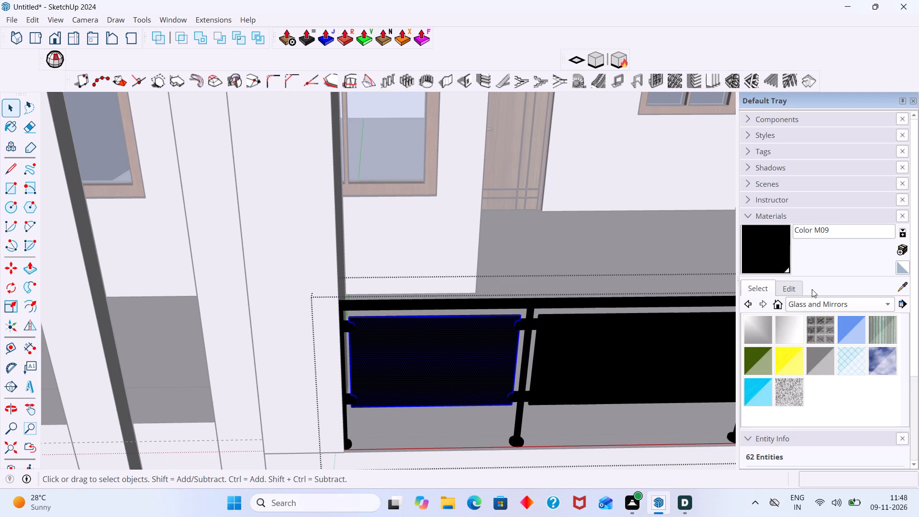
left_click(845, 329)
left_click(480, 356)
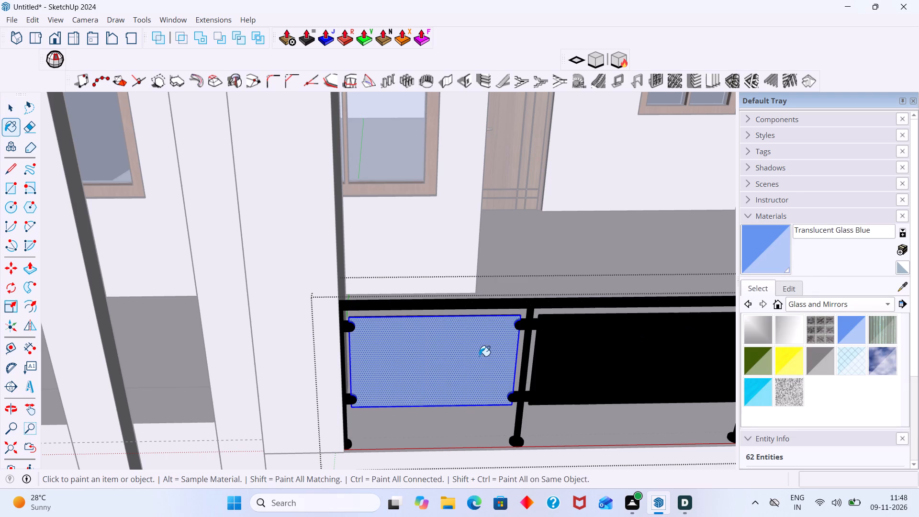
left_click(559, 363)
scroll(569, 366, "down", 3)
middle_click_drag(566, 370, 383, 354, "shift")
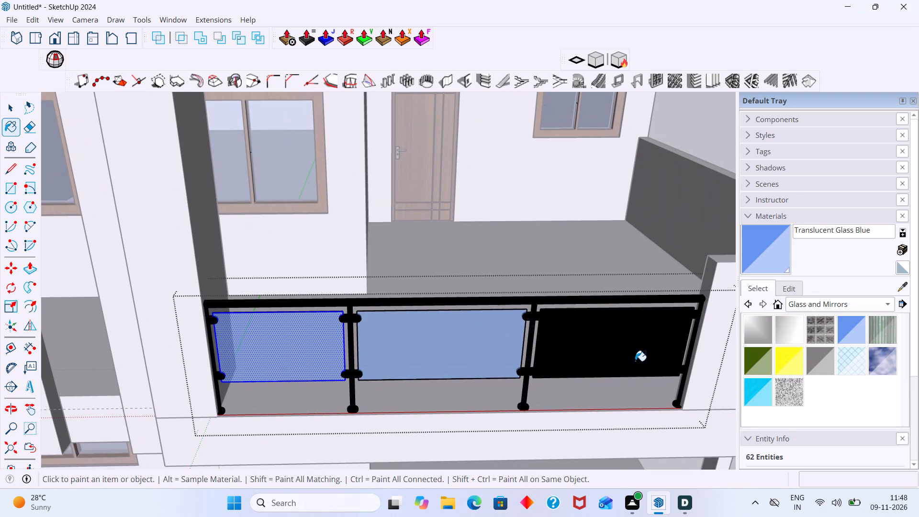
left_click(634, 359)
key("space")
scroll(633, 371, "down", 6)
left_click(718, 227)
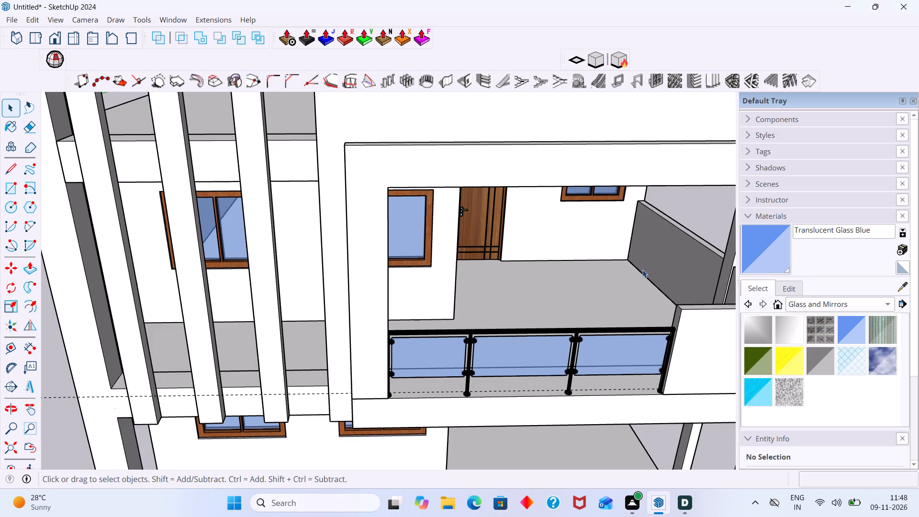
scroll(511, 339, "down", 4)
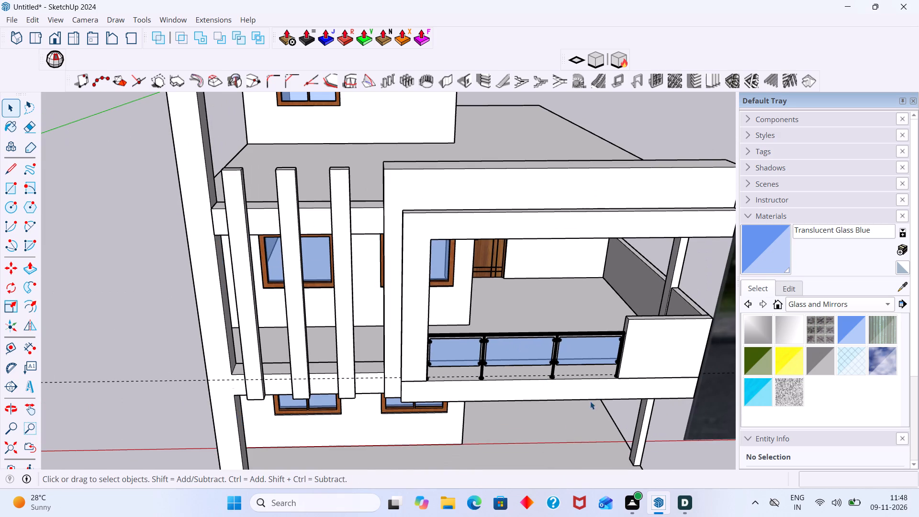
Erase the dashed guide line running across the front of the first-floor balcony.
left_click(561, 431)
scroll(573, 401, "down", 1)
scroll(578, 384, "up", 2)
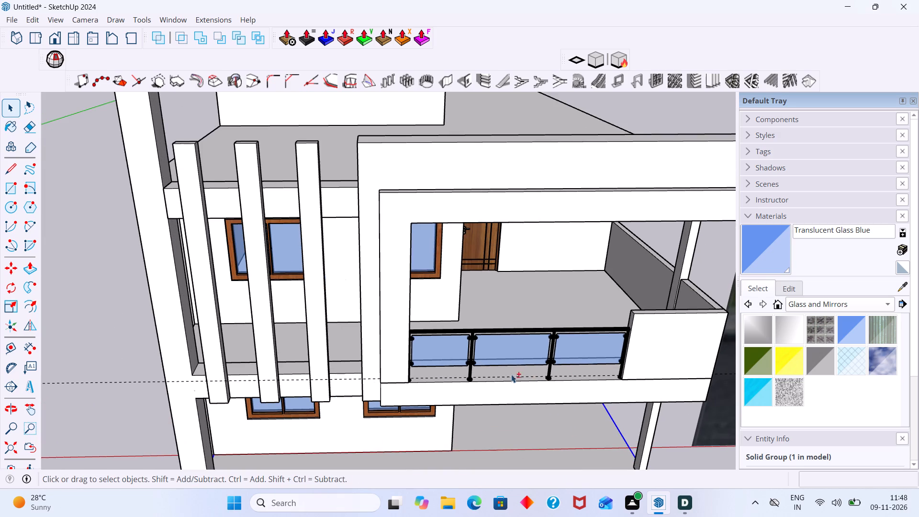
scroll(379, 391, "down", 2)
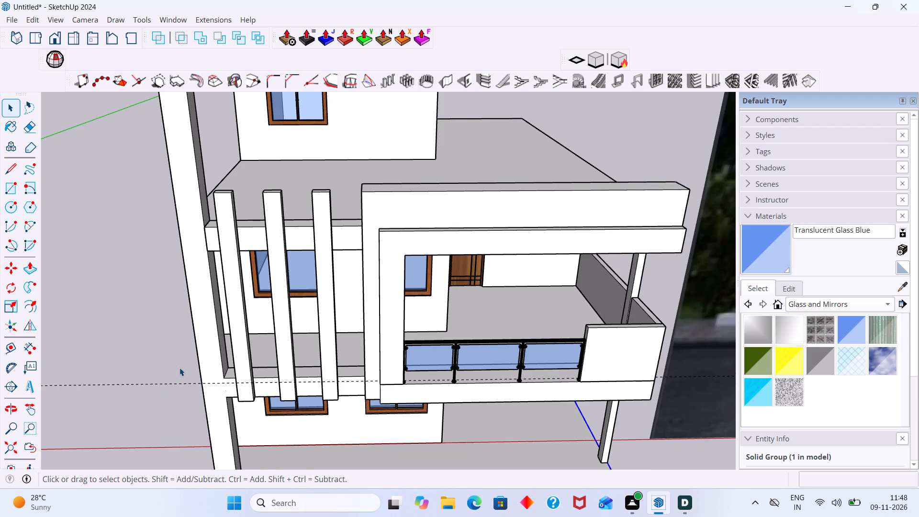
key("e")
left_click_drag(176, 356, 173, 405)
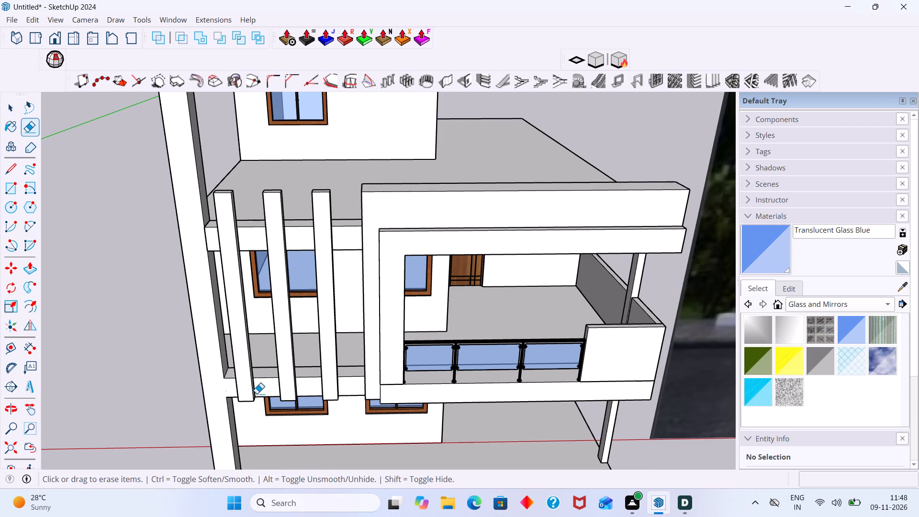
key("space")
Examine the first-floor balcony's side parapet walls and how they meet the slim column.
middle_click_drag(530, 350, 380, 344, "shift")
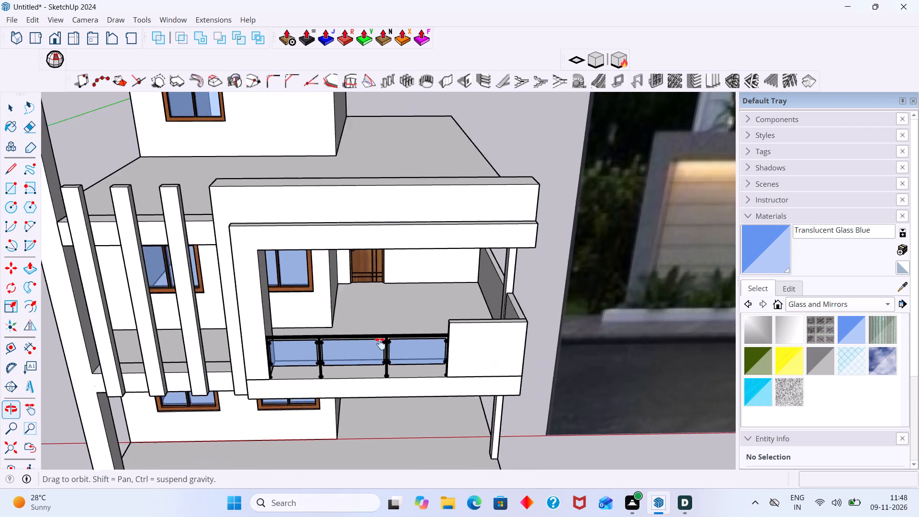
middle_click_drag(380, 344, 366, 337, "shift")
scroll(527, 286, "up", 4)
middle_click_drag(483, 303, 618, 316)
scroll(568, 276, "up", 8)
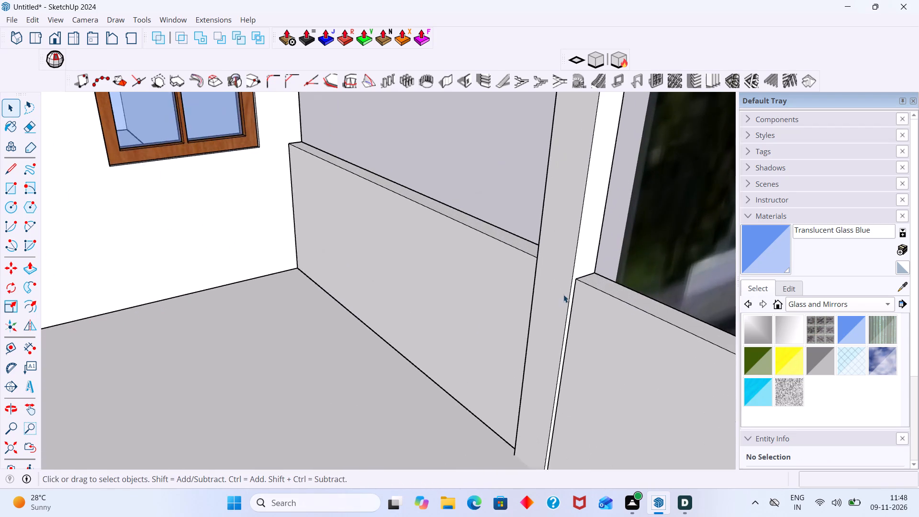
scroll(563, 294, "up", 5)
middle_click_drag(567, 297, 761, 295)
scroll(502, 228, "up", 3)
middle_click_drag(512, 216, 593, 233)
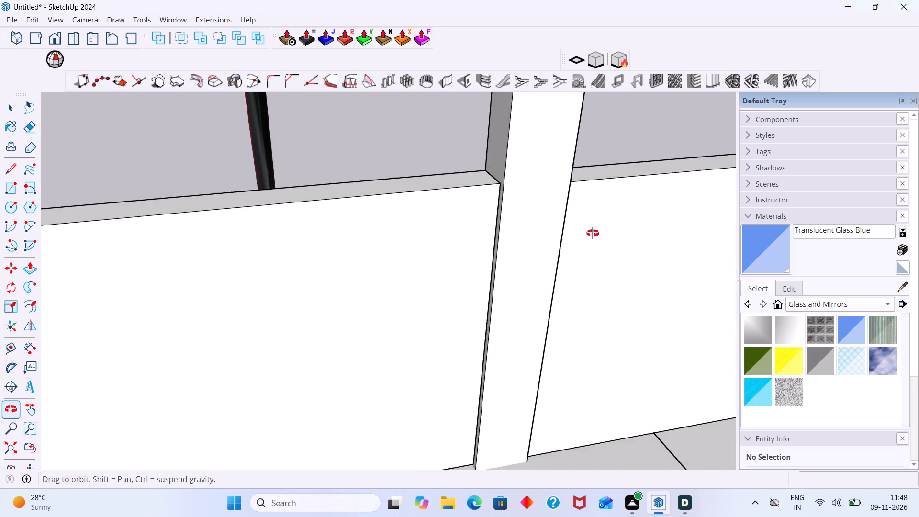
middle_click_drag(593, 233, 280, 284)
scroll(452, 293, "down", 6)
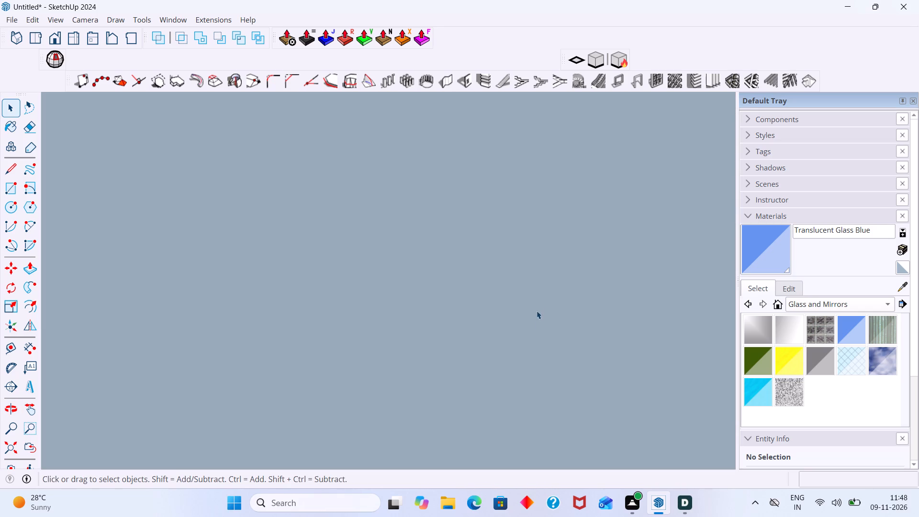
scroll(537, 311, "down", 6)
left_click(4, 450)
scroll(309, 374, "up", 1)
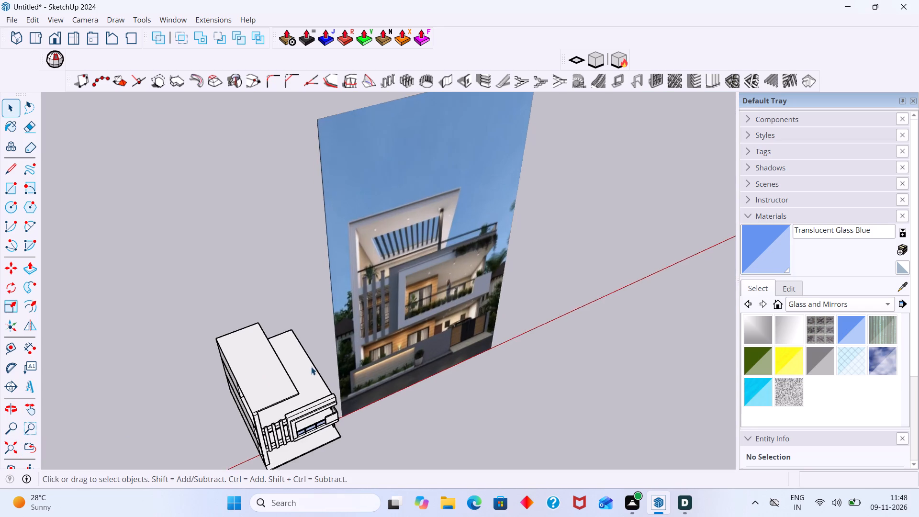
scroll(311, 367, "up", 3)
middle_click_drag(356, 417, 382, 385)
scroll(334, 432, "up", 10)
middle_click_drag(352, 430, 359, 417)
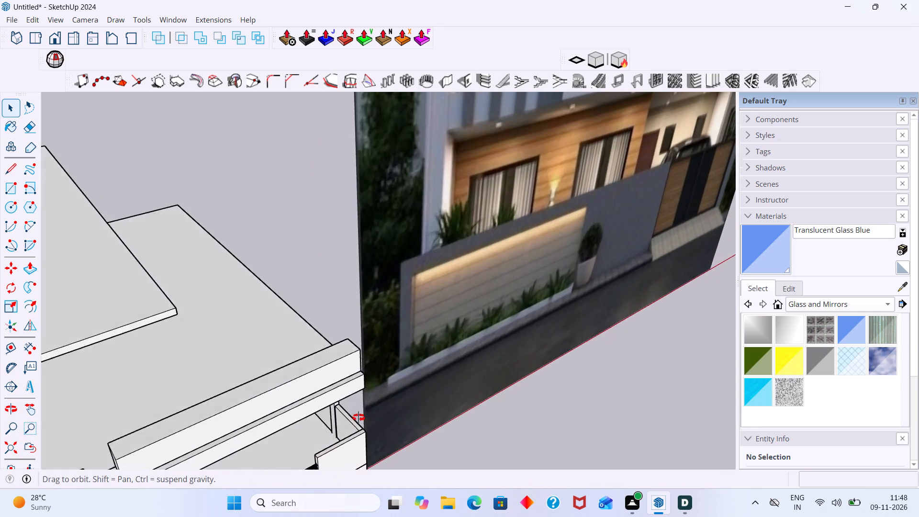
middle_click_drag(359, 417, 380, 377)
scroll(342, 406, "up", 11)
middle_click_drag(353, 412, 358, 408)
scroll(358, 408, "up", 2)
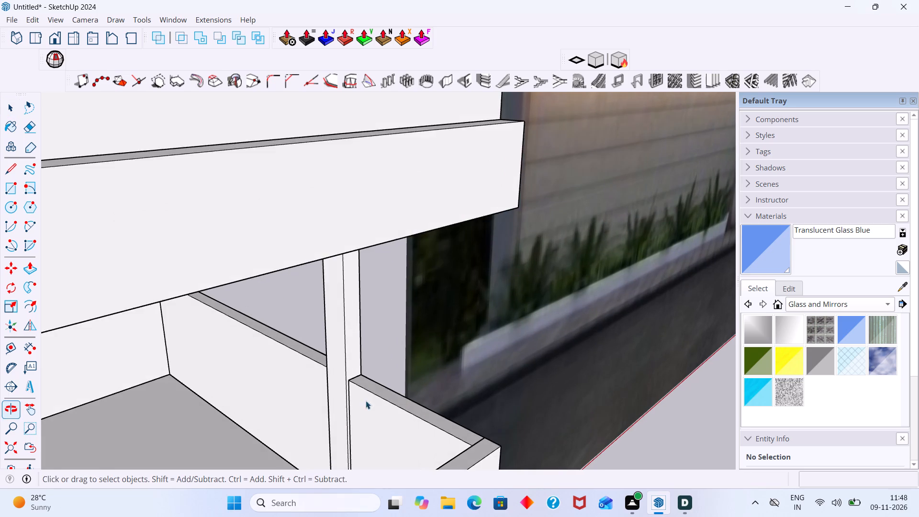
scroll(366, 401, "up", 3)
middle_click_drag(372, 404, 351, 404)
scroll(362, 402, "down", 4)
middle_click_drag(361, 414, 336, 335)
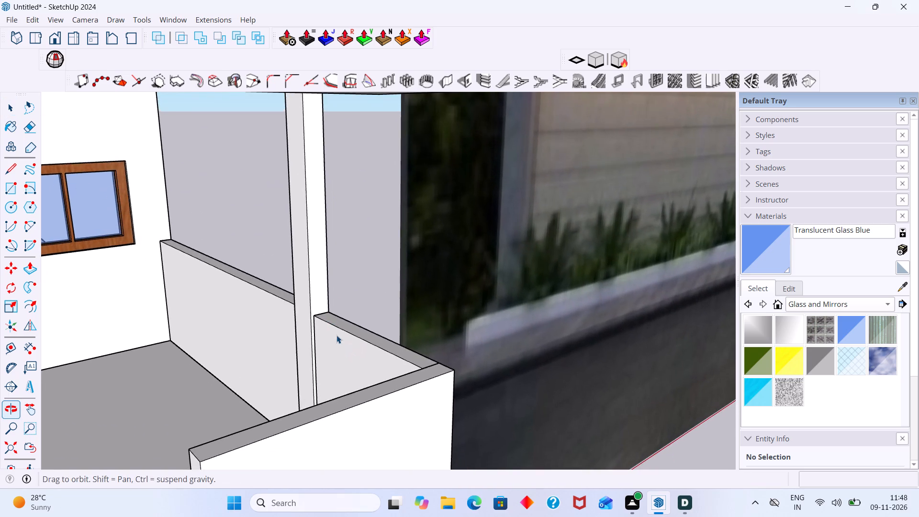
middle_click_drag(336, 335, 336, 333)
middle_click_drag(334, 357, 317, 383)
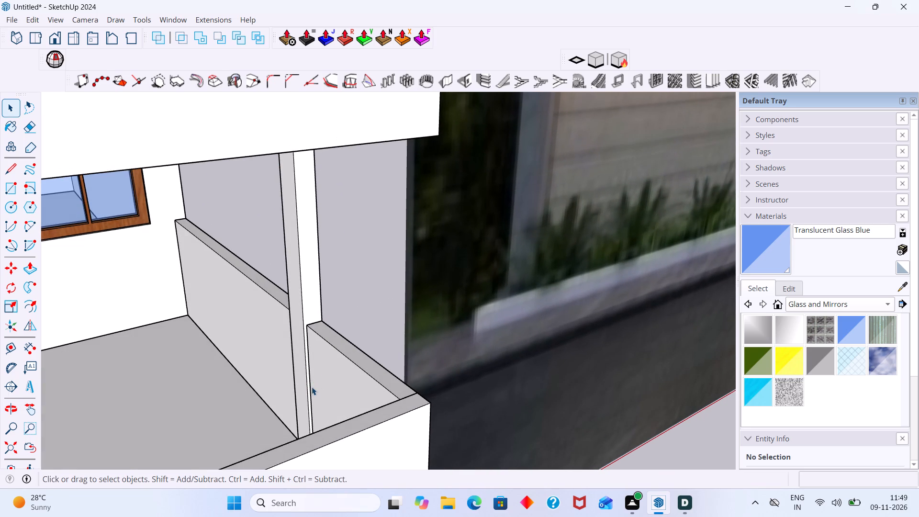
Measure the thickness of the balcony's side parapet walls where they meet the slim column.
key("t")
scroll(341, 300, "up", 5)
scroll(289, 348, "down", 5)
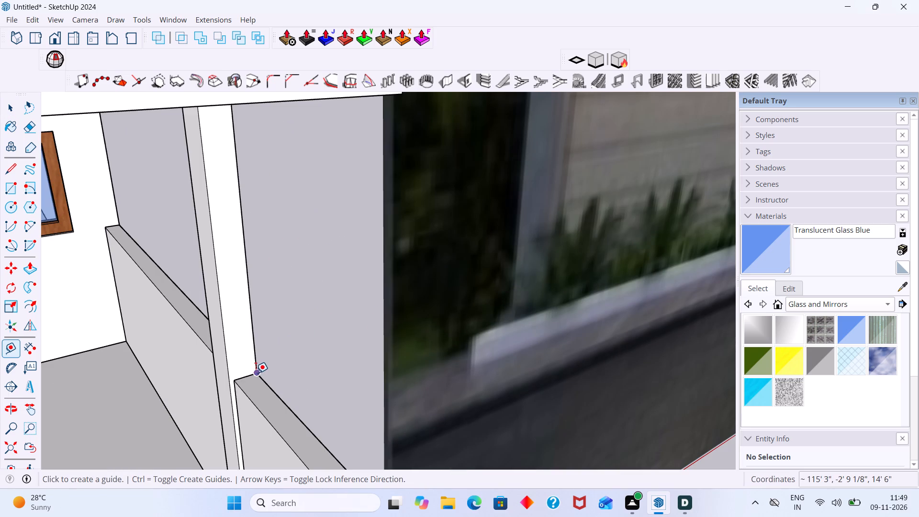
left_click(256, 372)
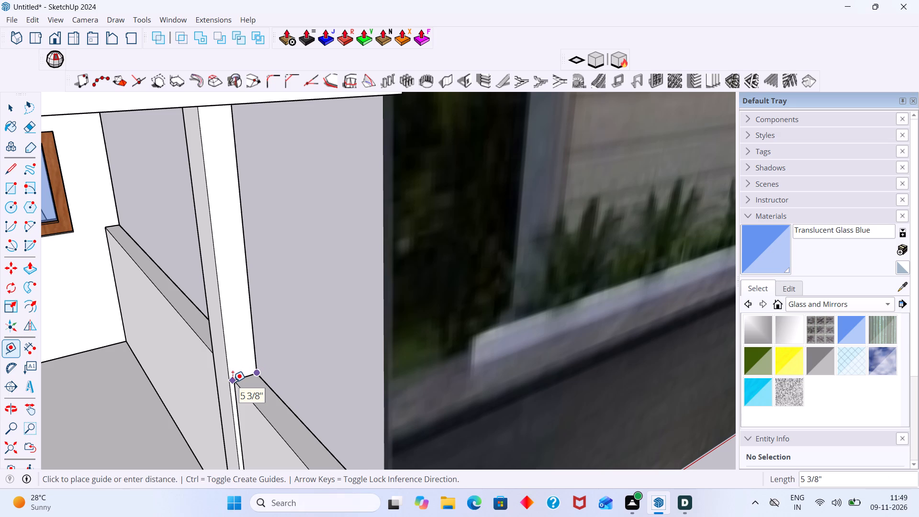
scroll(230, 382, "up", 3)
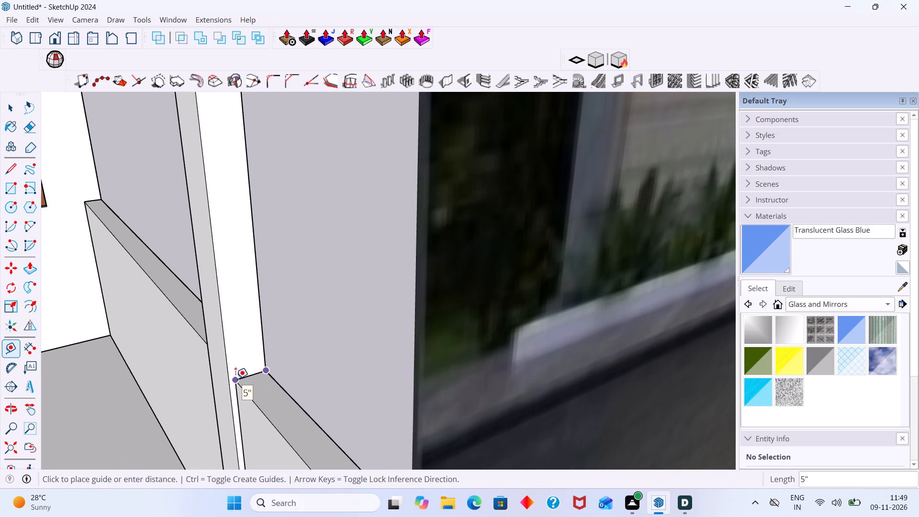
key("space")
middle_click_drag(235, 365, 487, 381)
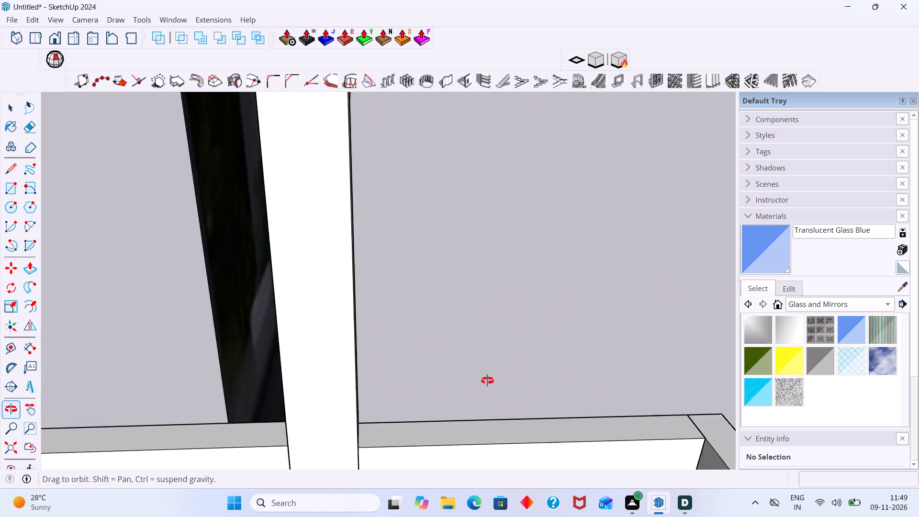
middle_click_drag(487, 381, 574, 375)
key("t")
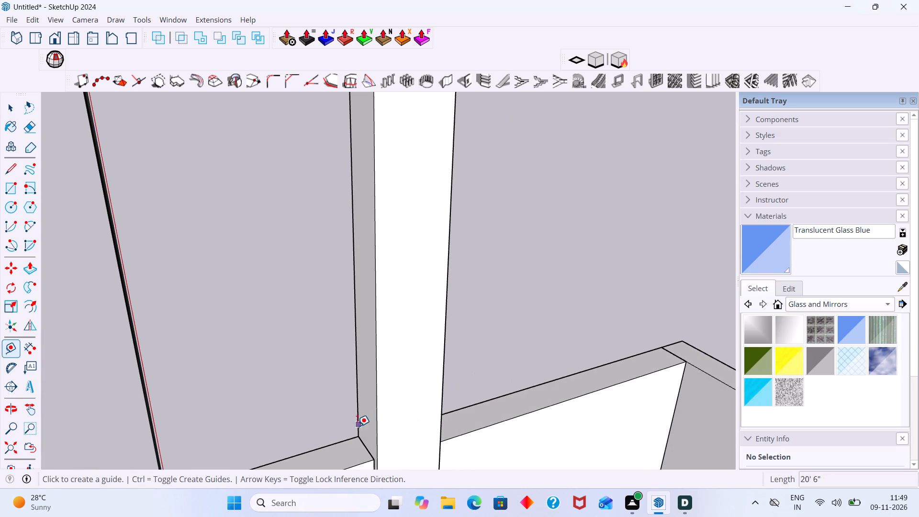
left_click(354, 438)
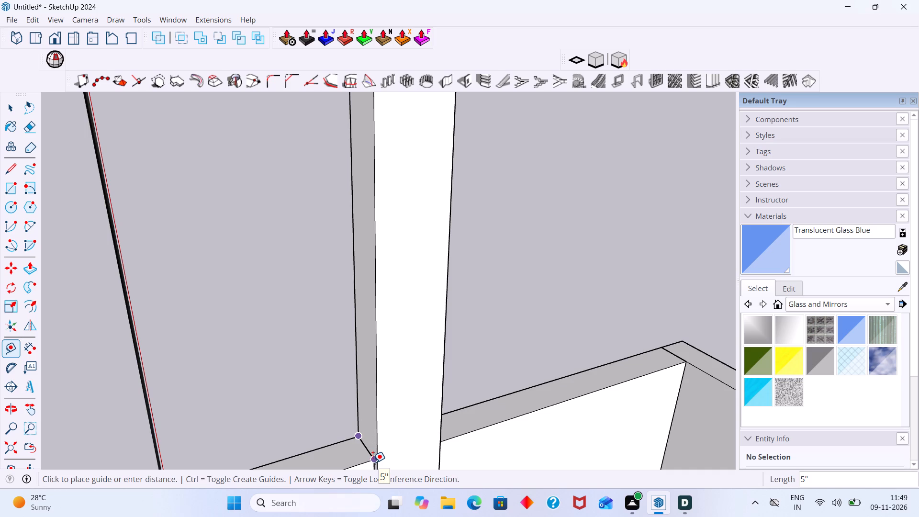
key("space")
Examine the front of the whole house model against the reference photo.
scroll(364, 450, "down", 4)
scroll(459, 395, "down", 3)
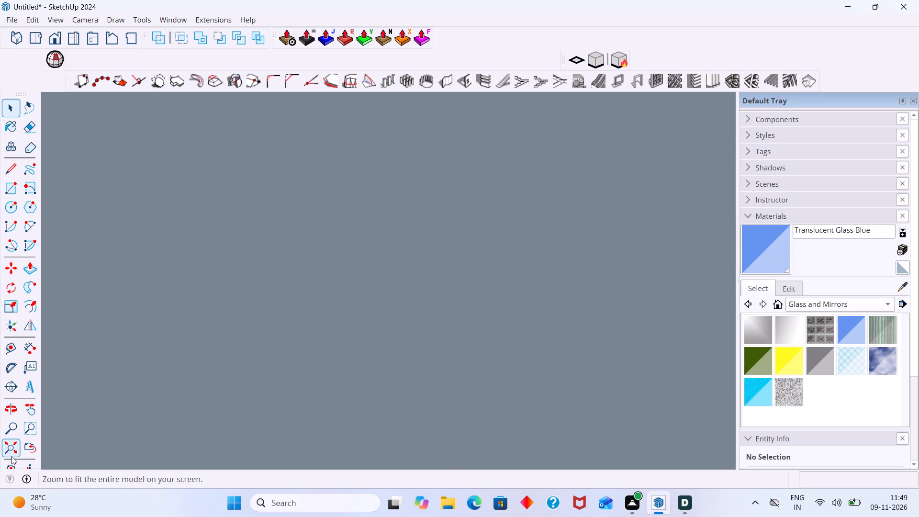
left_click(11, 450)
scroll(171, 418, "down", 5)
middle_click_drag(362, 359, 190, 371)
scroll(468, 373, "up", 4)
middle_click_drag(378, 396, 190, 382)
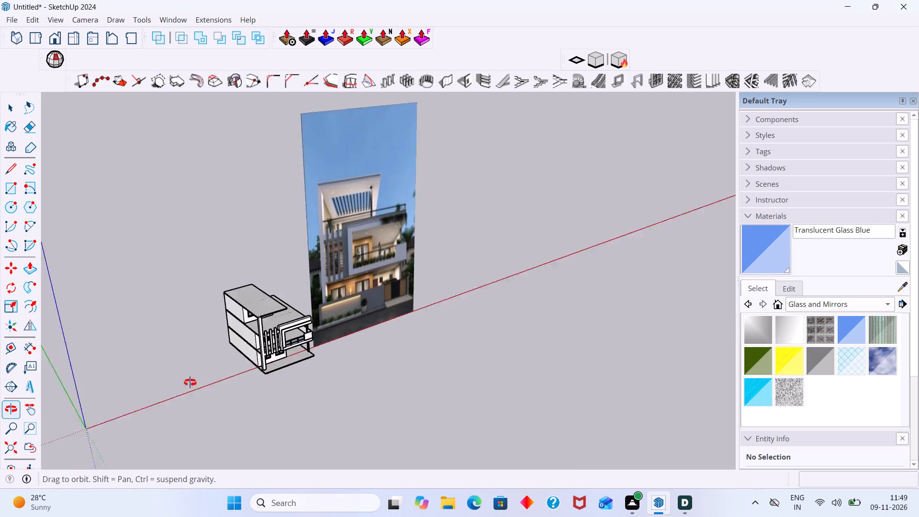
middle_click_drag(190, 382, 170, 374)
scroll(380, 302, "up", 6)
middle_click_drag(254, 361, 184, 333)
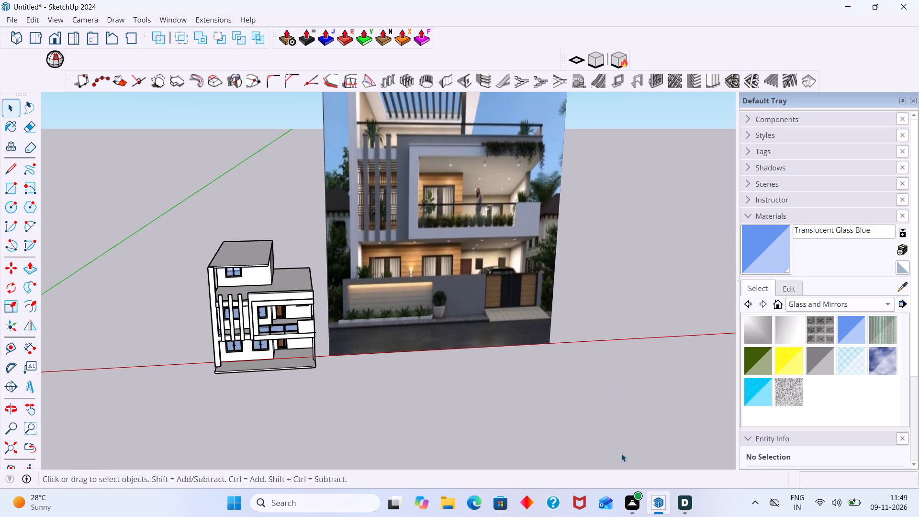
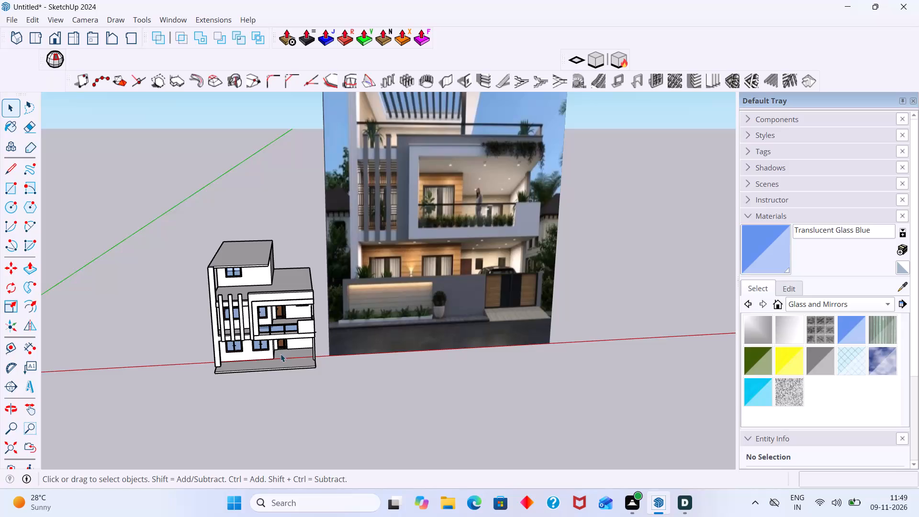
Examine the whole house model from several front angles against the reference photo.
scroll(265, 339, "up", 5)
scroll(237, 338, "down", 5)
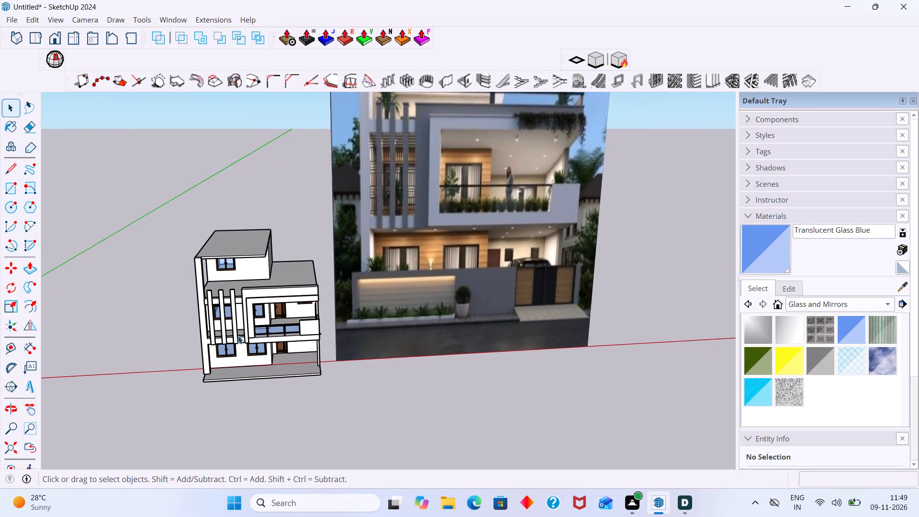
scroll(231, 313, "up", 2)
scroll(235, 316, "down", 5)
scroll(252, 327, "up", 7)
scroll(291, 348, "down", 2)
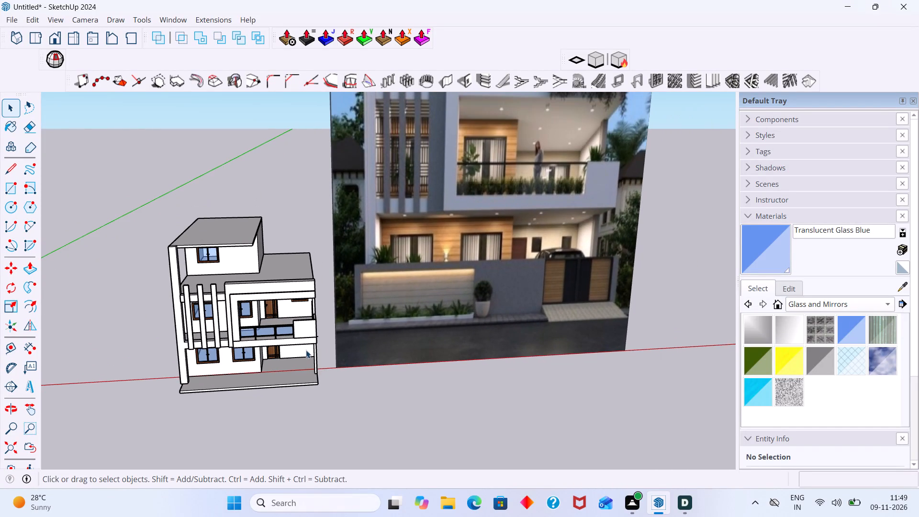
scroll(254, 317, "up", 1)
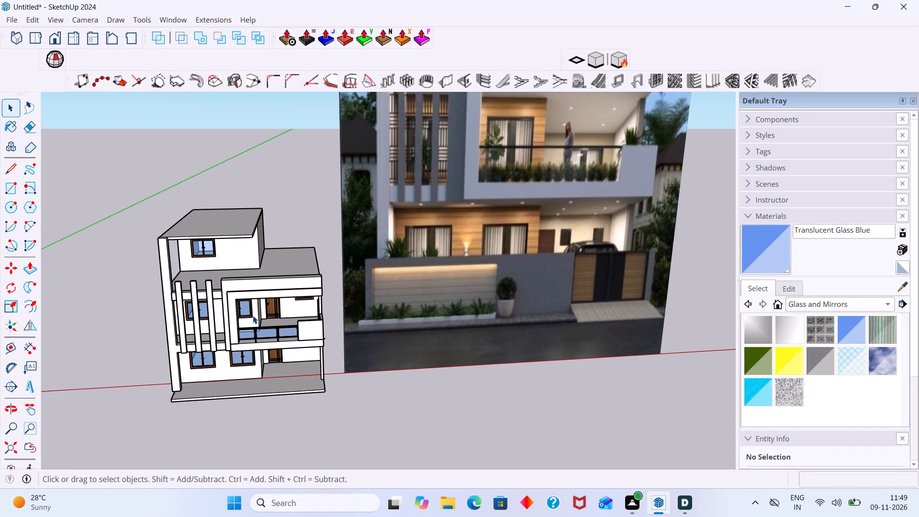
middle_click_drag(249, 315, 217, 279)
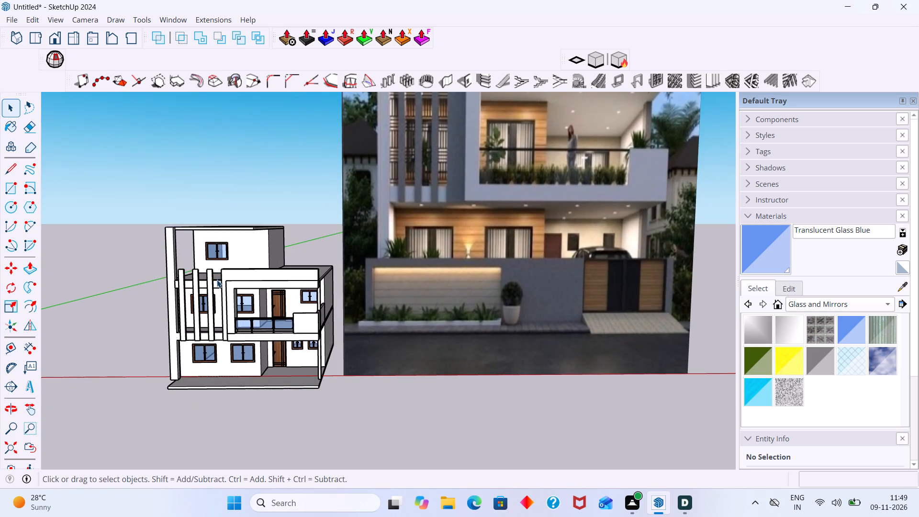
scroll(211, 293, "up", 2)
scroll(231, 300, "down", 4)
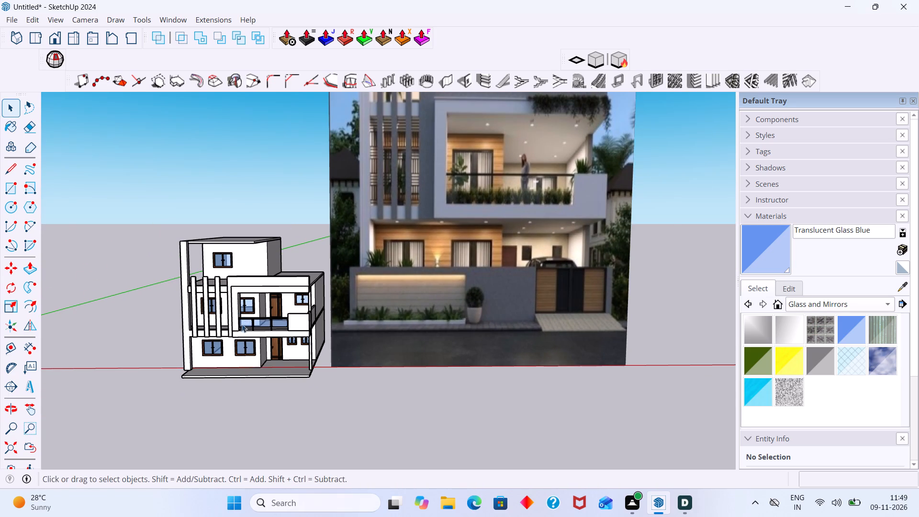
scroll(238, 325, "up", 4)
scroll(235, 323, "down", 5)
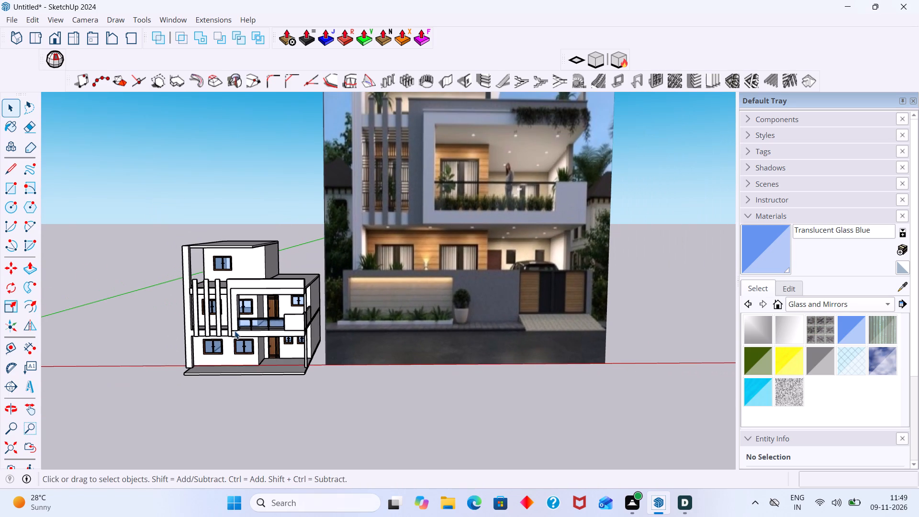
middle_click_drag(237, 340, 297, 357)
middle_click_drag(246, 351, 292, 355)
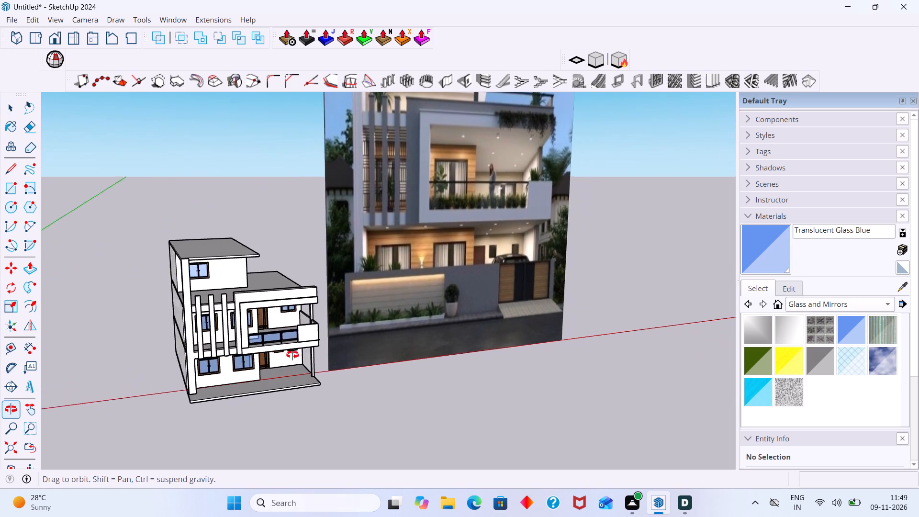
middle_click_drag(292, 355, 204, 366)
scroll(304, 285, "up", 4)
scroll(232, 315, "down", 5)
middle_click_drag(243, 328, 235, 315)
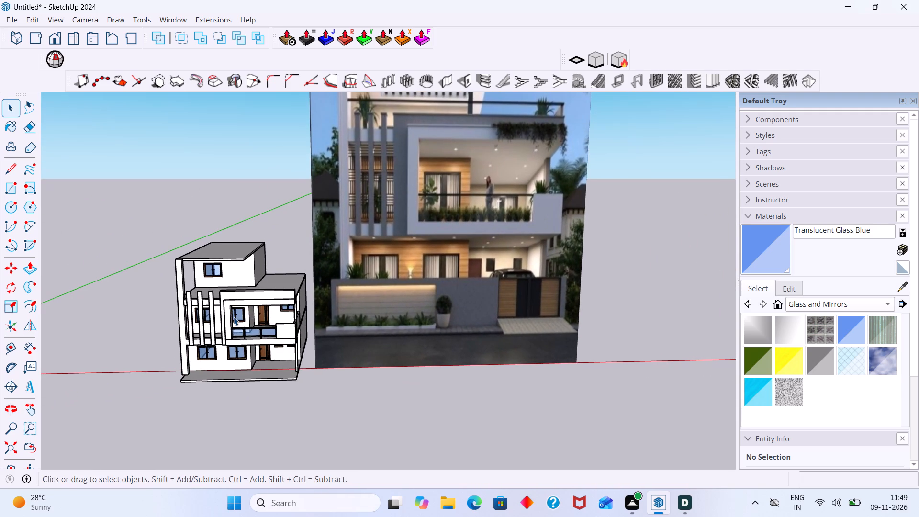
middle_click_drag(256, 311, 244, 229)
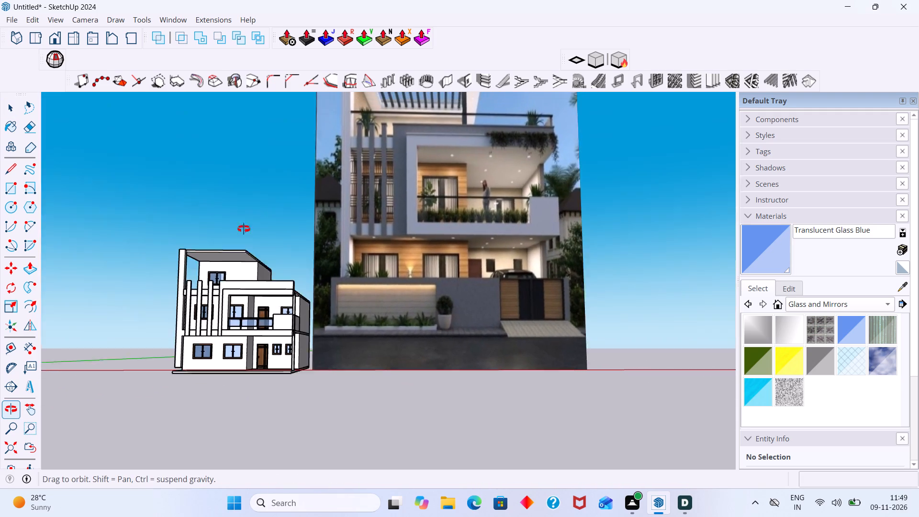
middle_click_drag(244, 229, 241, 184)
scroll(259, 290, "down", 2)
middle_click_drag(262, 348, 262, 382)
scroll(258, 278, "up", 2)
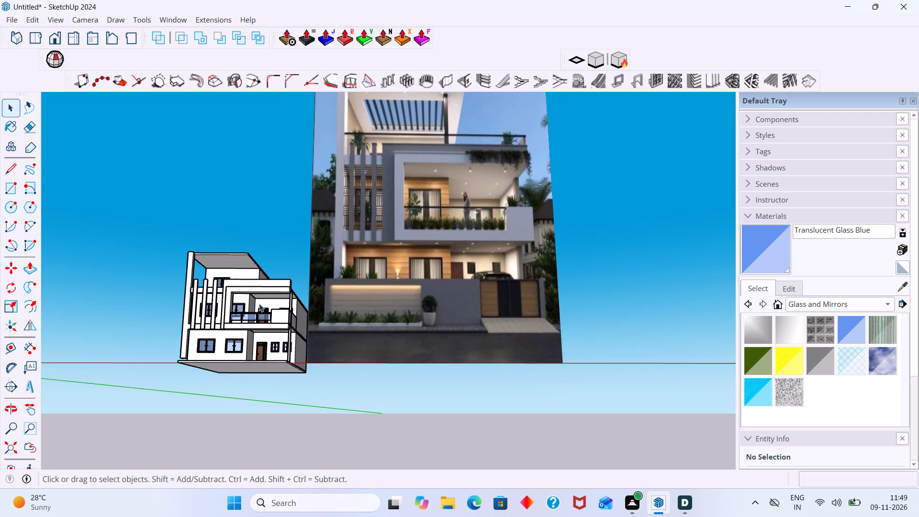
scroll(259, 303, "up", 3)
middle_click_drag(269, 320, 308, 375)
middle_click_drag(262, 297, 269, 321)
middle_click_drag(277, 345, 273, 304)
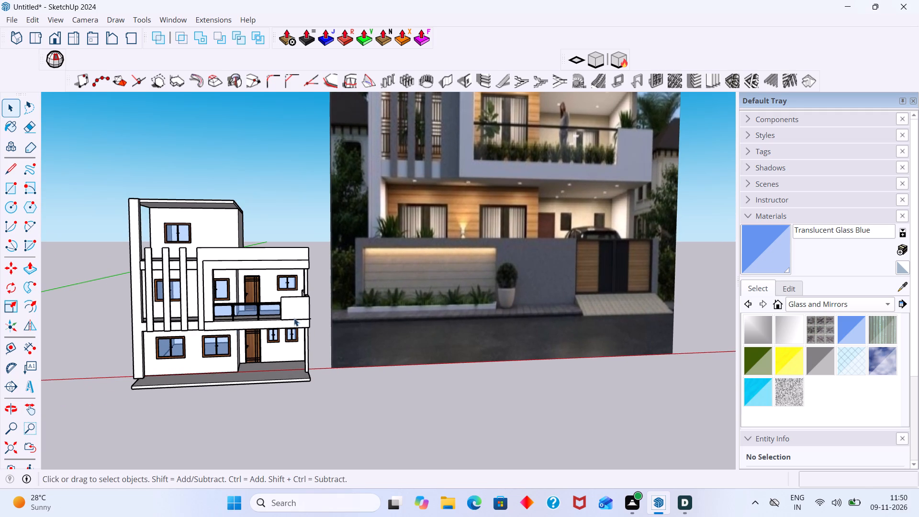
Delete the front face and top edges of the solid parapet beside the first-floor balcony's glass railing.
scroll(304, 317, "up", 1)
middle_click_drag(276, 322, 255, 328)
scroll(307, 318, "up", 2)
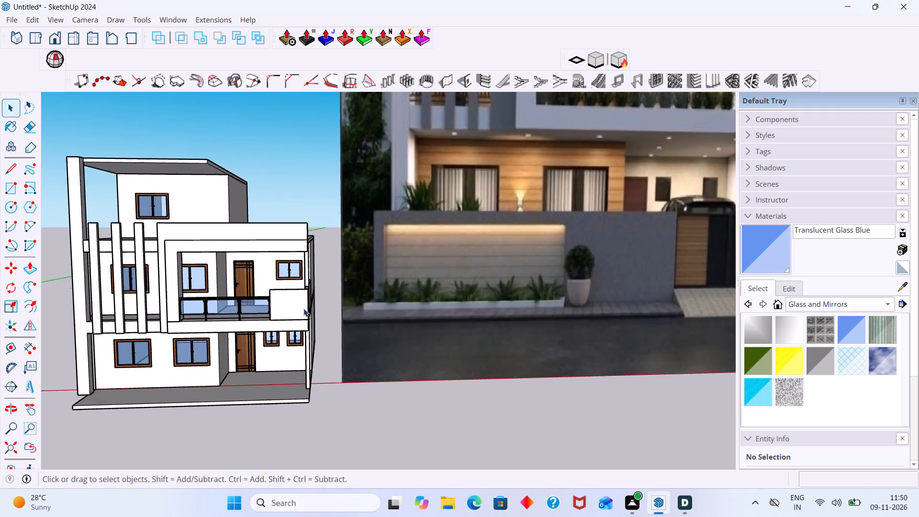
scroll(303, 308, "up", 7)
middle_click_drag(302, 313, 220, 324)
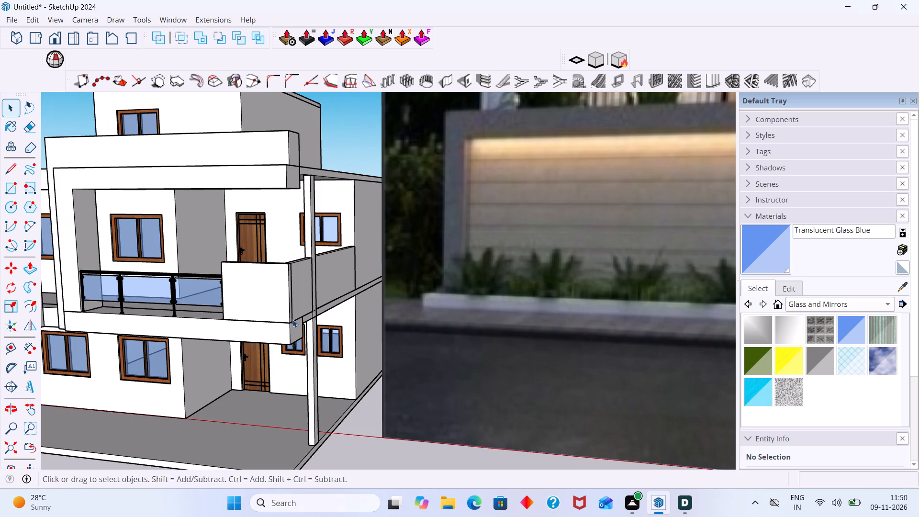
middle_click_drag(276, 310, 237, 334)
scroll(270, 277, "up", 2)
middle_click_drag(270, 294, 262, 327)
scroll(266, 305, "up", 2)
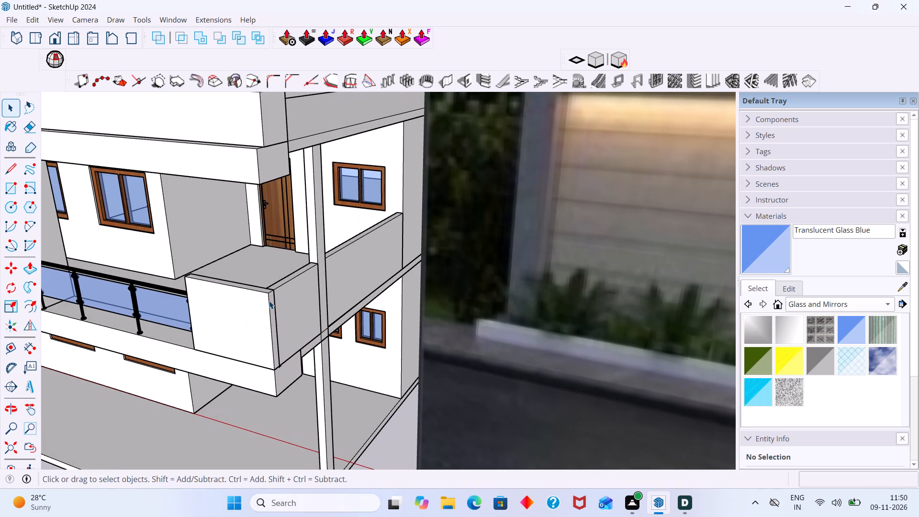
left_click(269, 301)
left_click(268, 311)
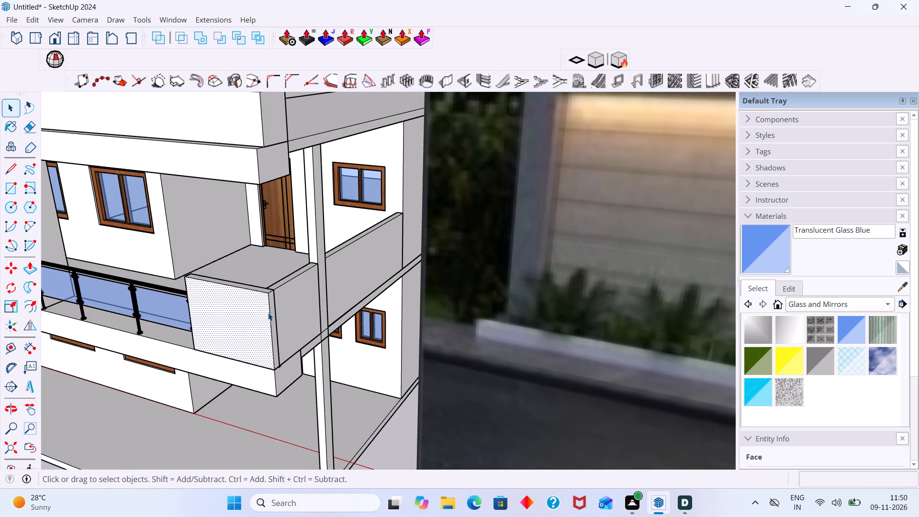
left_click(268, 313)
left_click(269, 314)
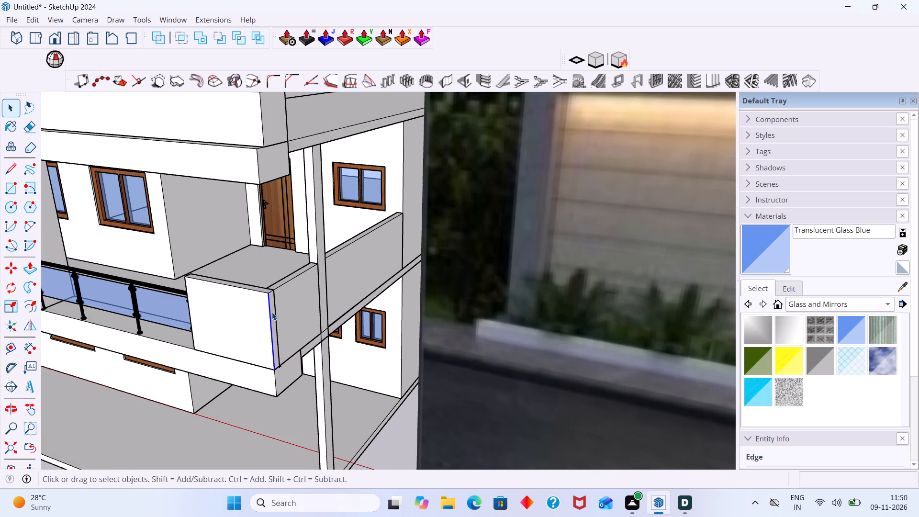
key("Delete")
left_click(276, 326)
key("Delete")
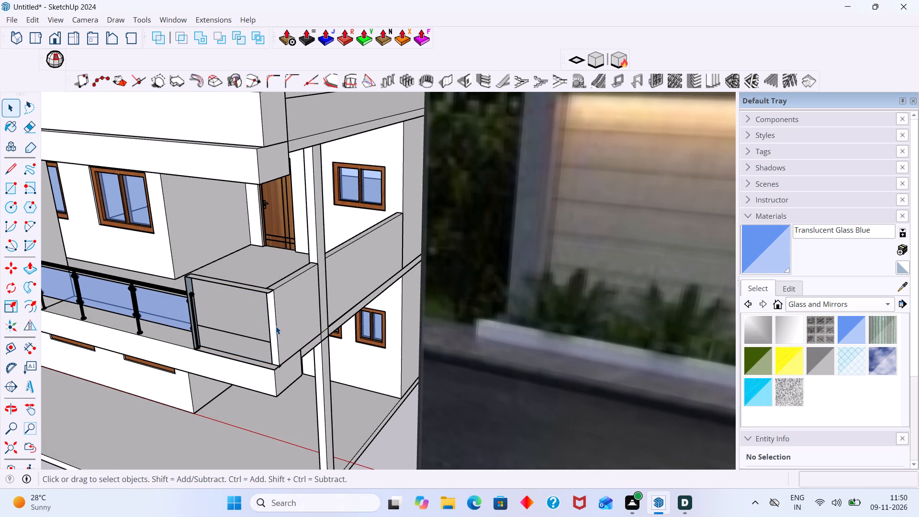
left_click(265, 291)
key("Delete")
left_click(261, 286)
key("Delete")
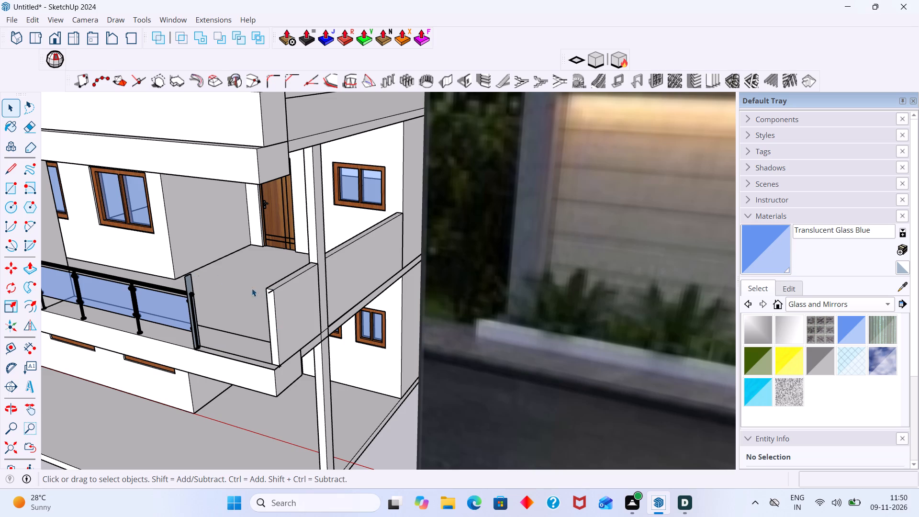
Delete the front parapet's leftover pieces beside the railing's end post and along the balcony slab's front edge.
left_click(189, 280)
key("Delete")
left_click(187, 278)
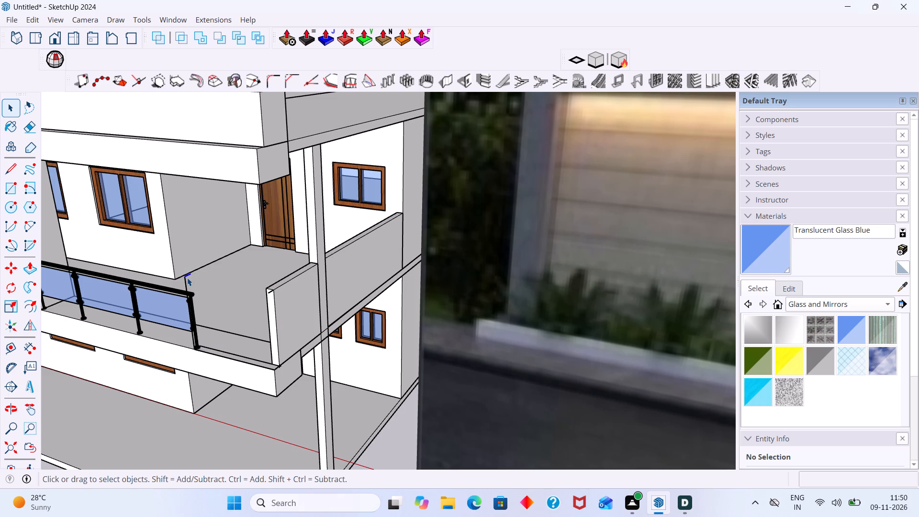
key("Delete")
left_click(185, 280)
key("Delete")
scroll(210, 347, "up", 3)
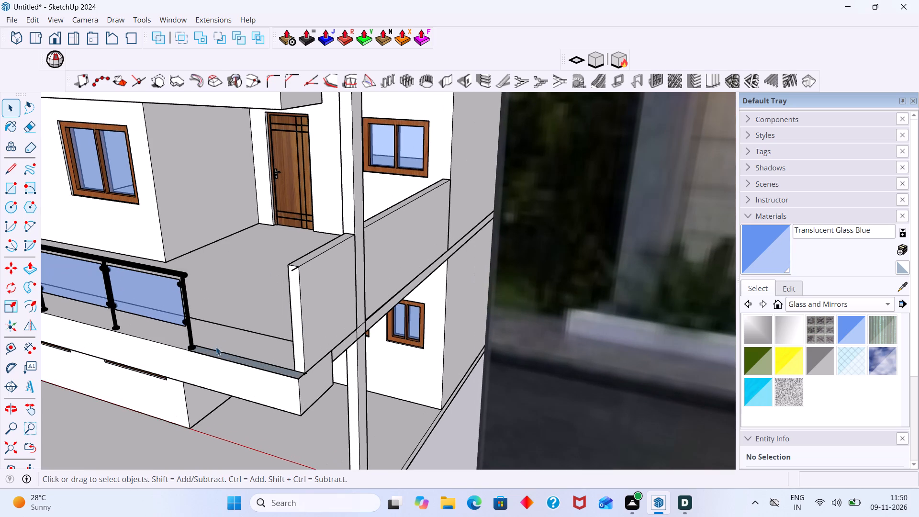
left_click(220, 355)
key("Delete")
left_click(227, 354)
key("Delete")
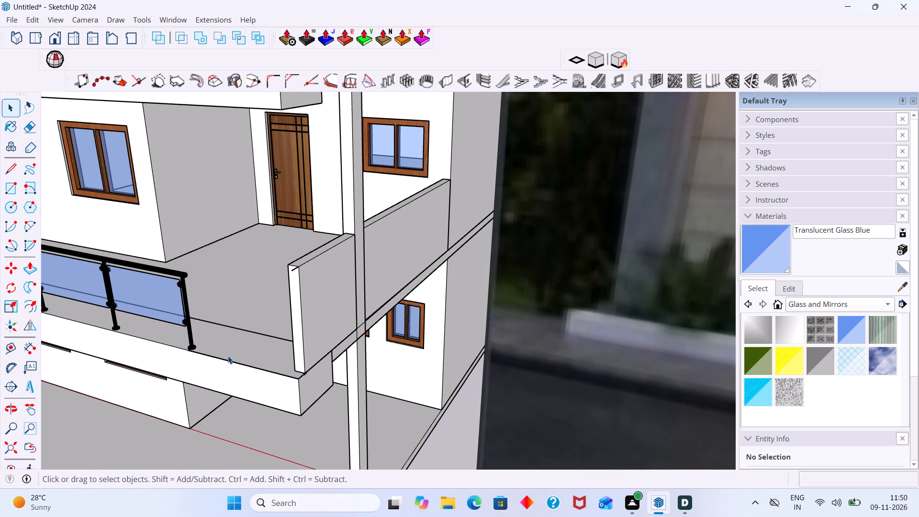
Inside the balcony slab group, draw a rectangle about 4' 11" by 5" from the side parapet to the railing's end post.
middle_click_drag(309, 387, 329, 398)
scroll(325, 387, "up", 5)
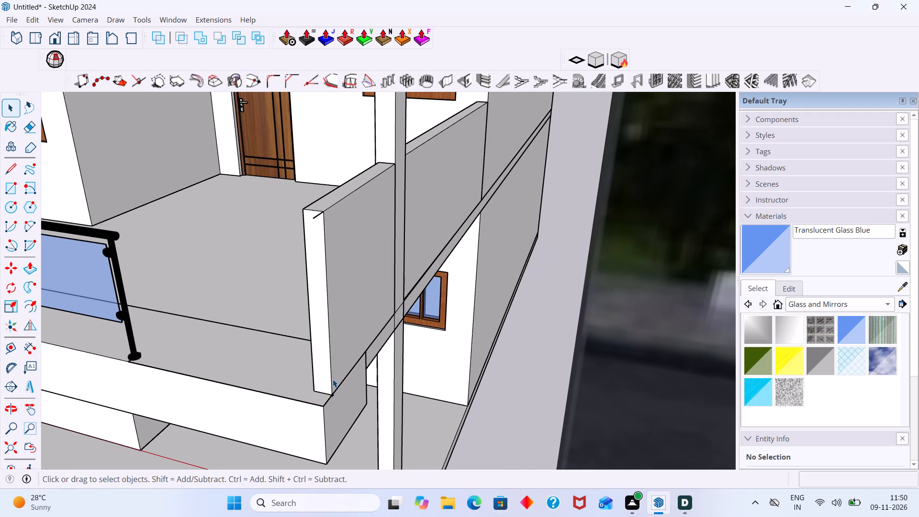
scroll(327, 388, "up", 2)
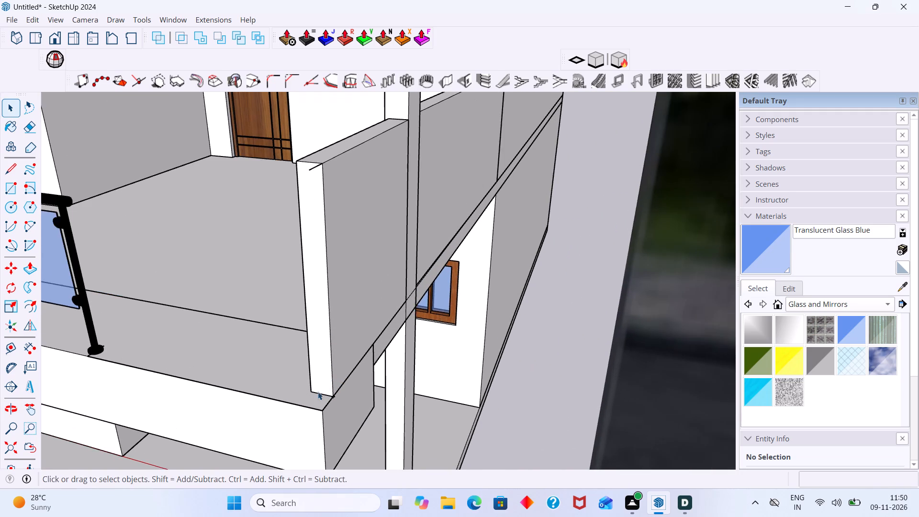
scroll(318, 392, "up", 1)
left_click(298, 399)
triple_click(298, 398)
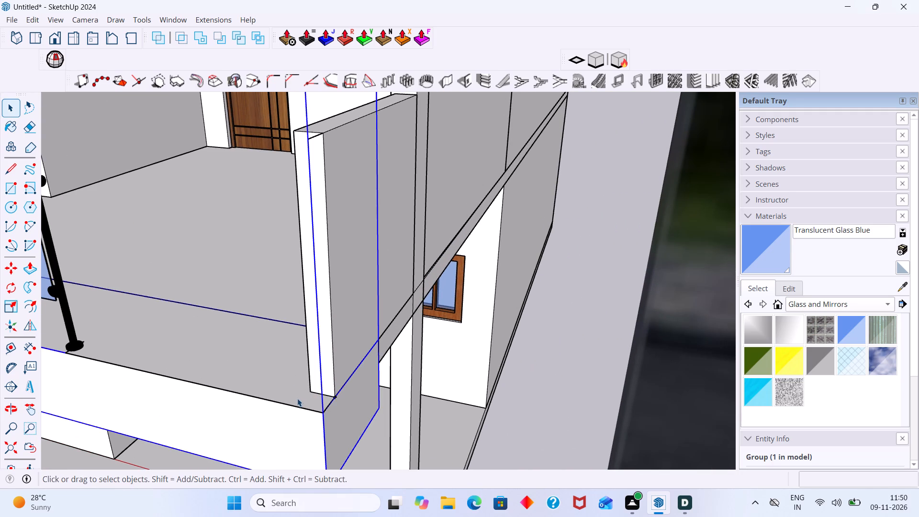
left_click(295, 404)
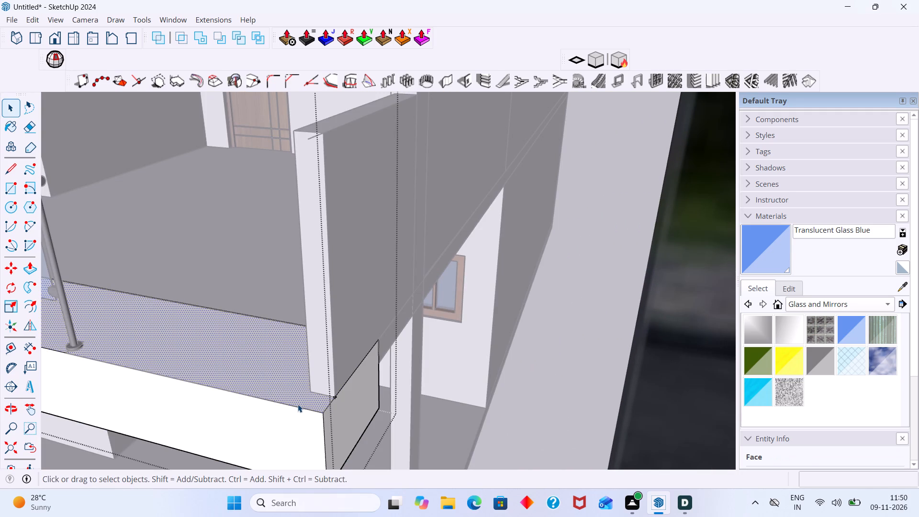
key("r")
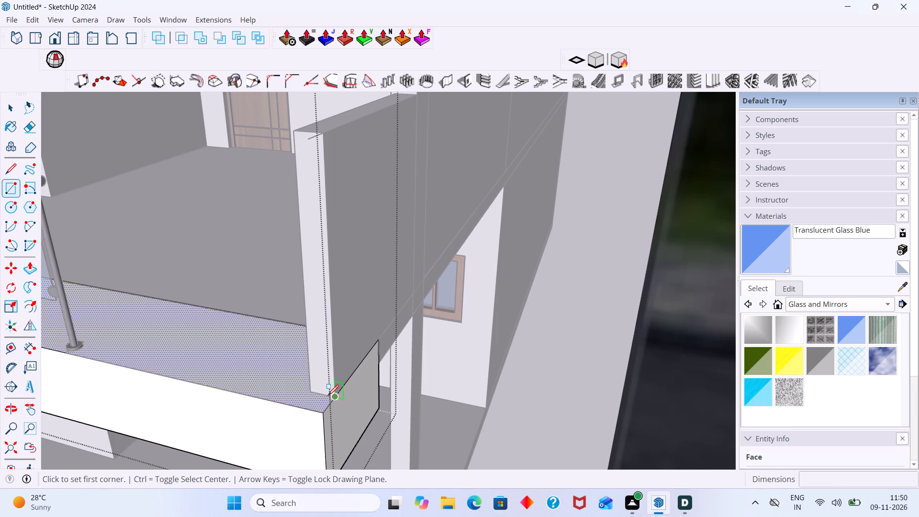
left_click(336, 396)
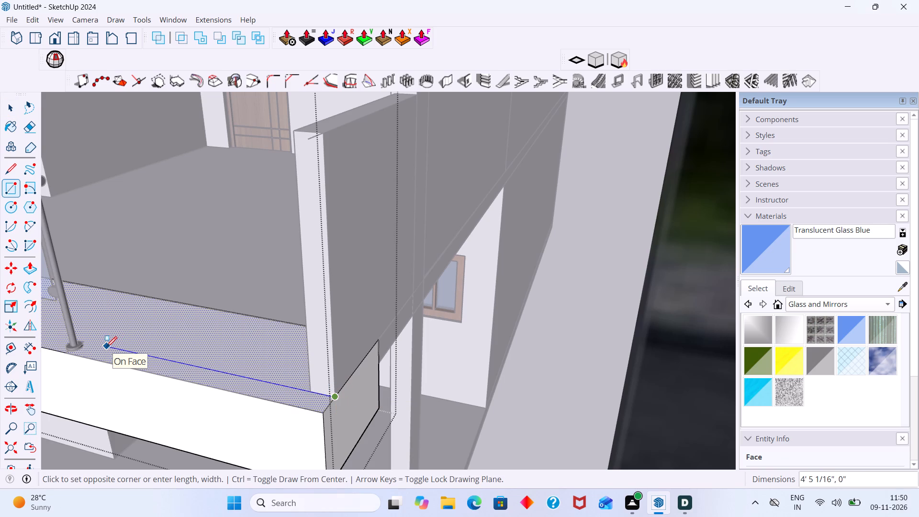
middle_click_drag(106, 347, 240, 324, "shift")
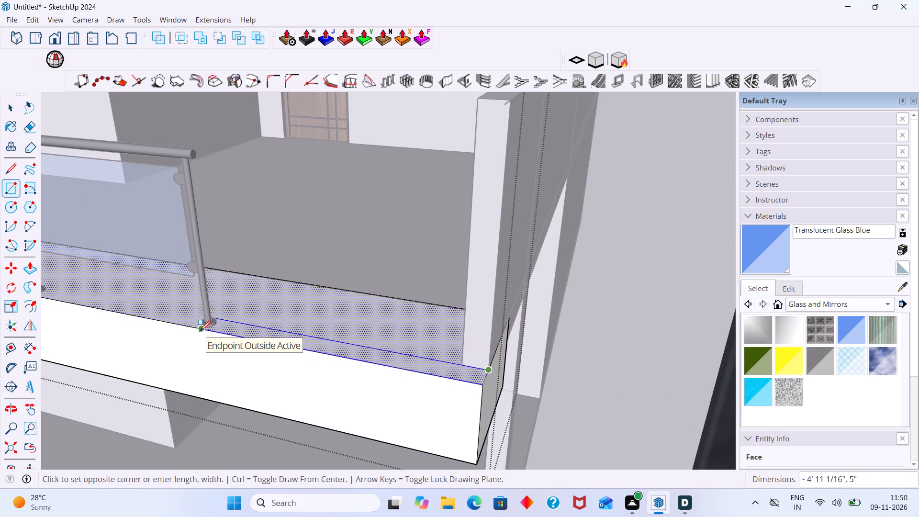
left_click(200, 331)
key("space")
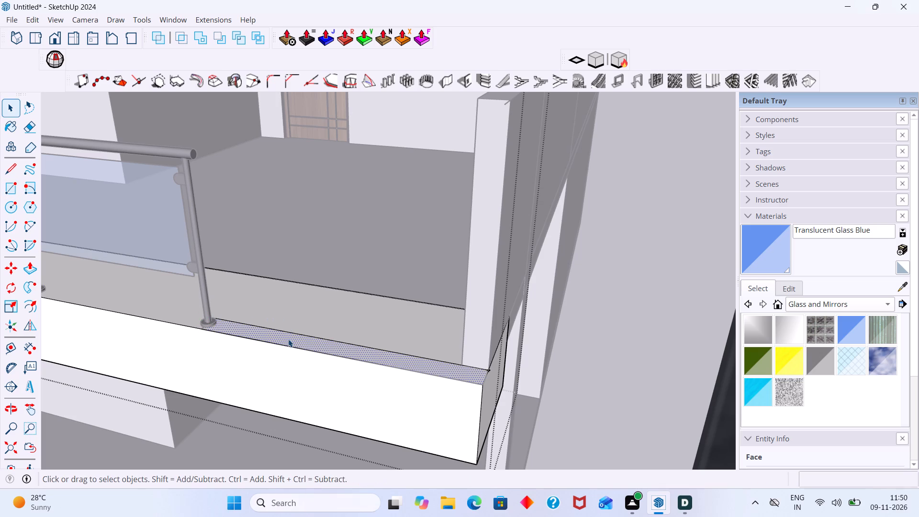
Push/Pull the rectangular strip up 4' to rebuild the front parapet level with the side parapet, and close the slab group.
left_click(288, 339)
key("p")
left_click(288, 339)
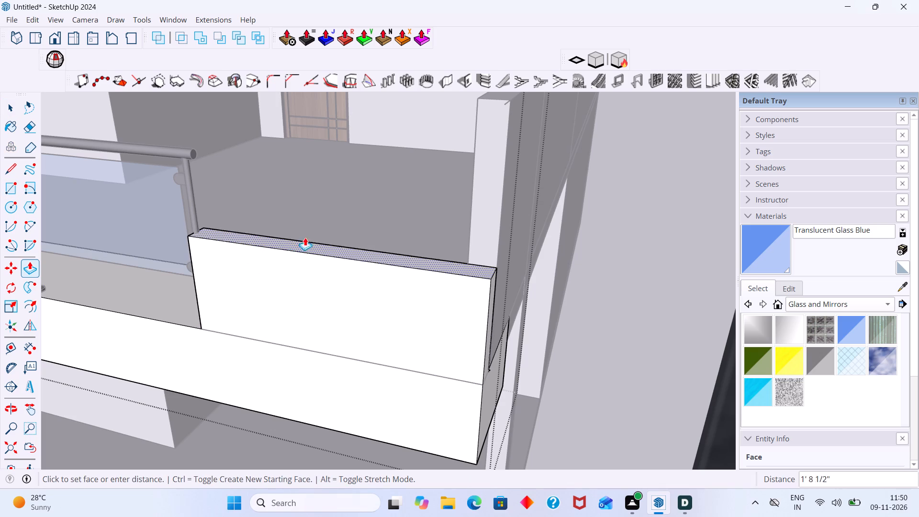
scroll(407, 144, "down", 2)
middle_click_drag(402, 148, 371, 211, "shift")
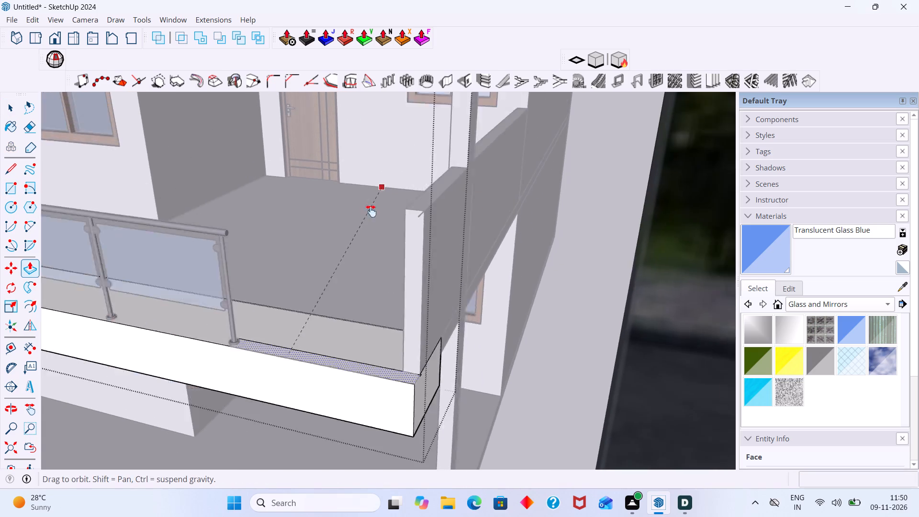
middle_click_drag(371, 211, 347, 258, "shift")
left_click(344, 367)
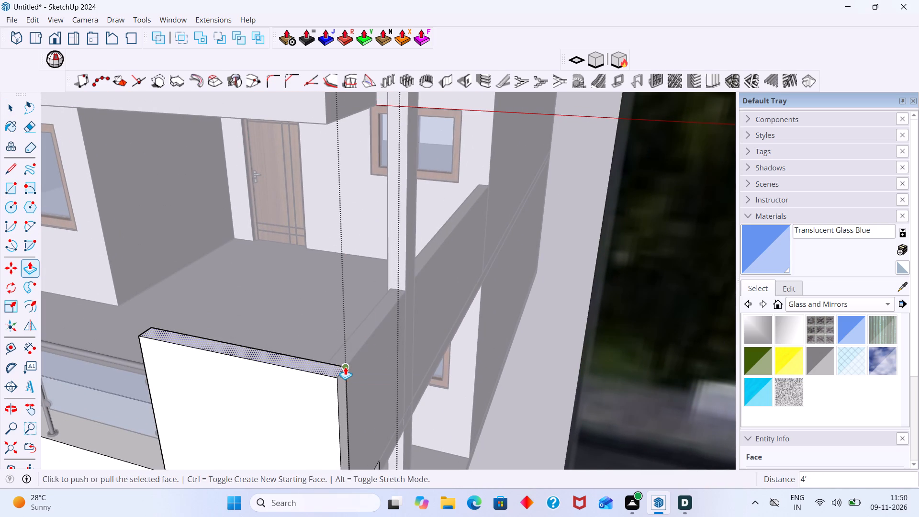
key("space")
left_click(525, 390)
Examine the rebuilt front parapet and how it meets the glass railing, side parapet and column.
scroll(431, 388, "down", 4)
middle_click_drag(388, 393, 437, 380)
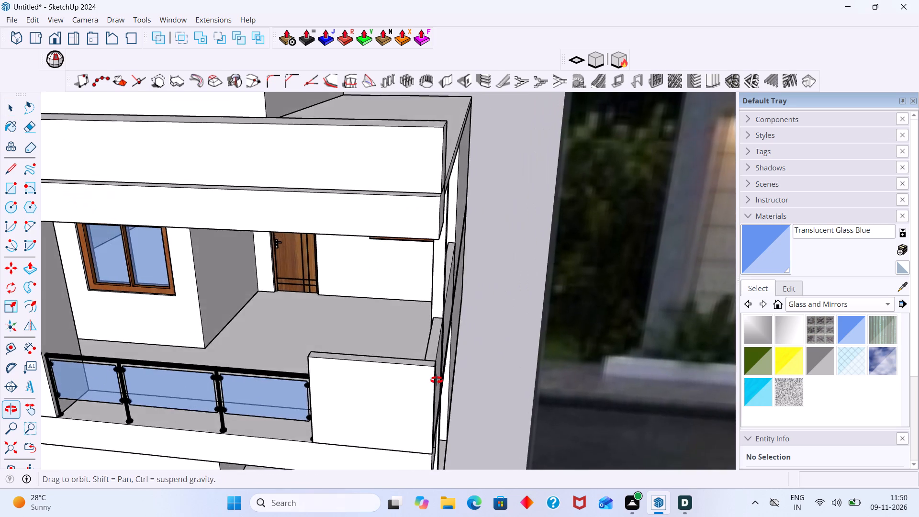
middle_click_drag(437, 380, 351, 364)
scroll(347, 357, "down", 5)
scroll(329, 355, "up", 4)
middle_click_drag(314, 402, 317, 312)
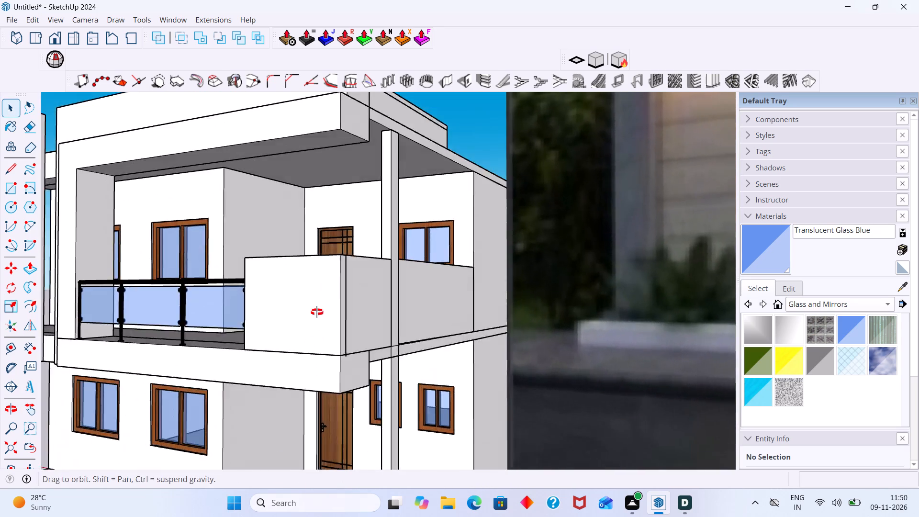
middle_click_drag(317, 312, 317, 311)
scroll(295, 357, "up", 5)
scroll(311, 335, "down", 13)
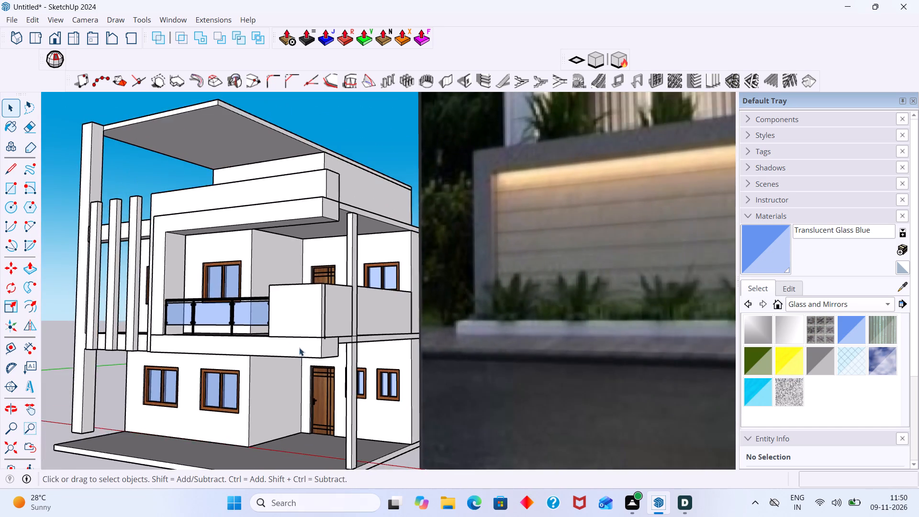
scroll(299, 348, "down", 1)
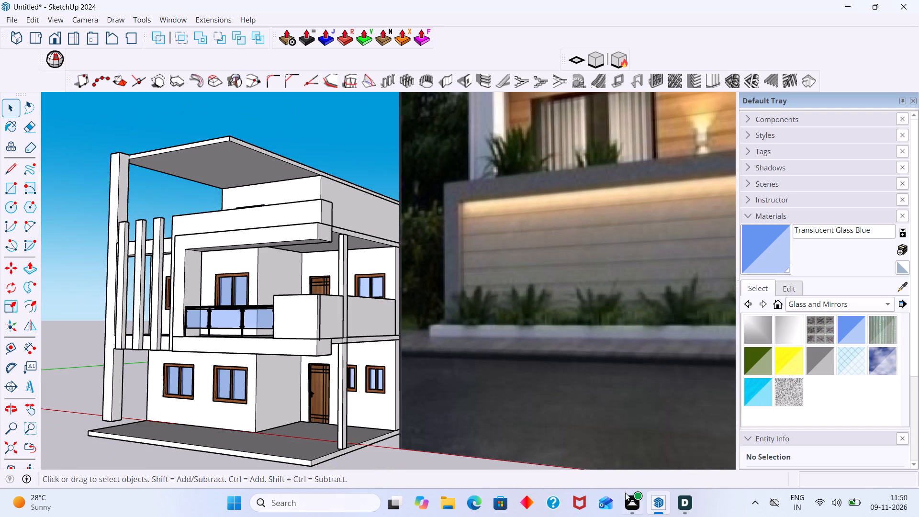
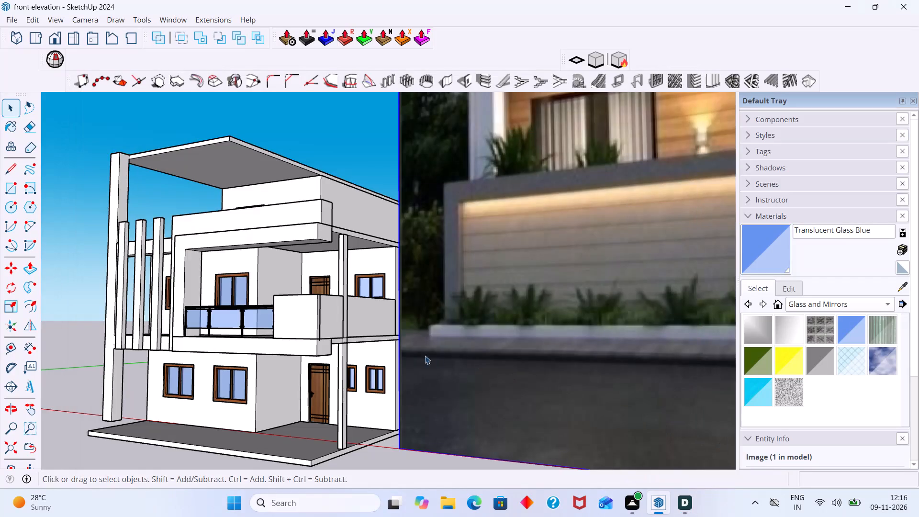
Compare the house's balcony front, upper storeys and roof terrace edges with the reference photo.
scroll(380, 342, "down", 6)
middle_click_drag(386, 377, 480, 389)
scroll(364, 354, "up", 8)
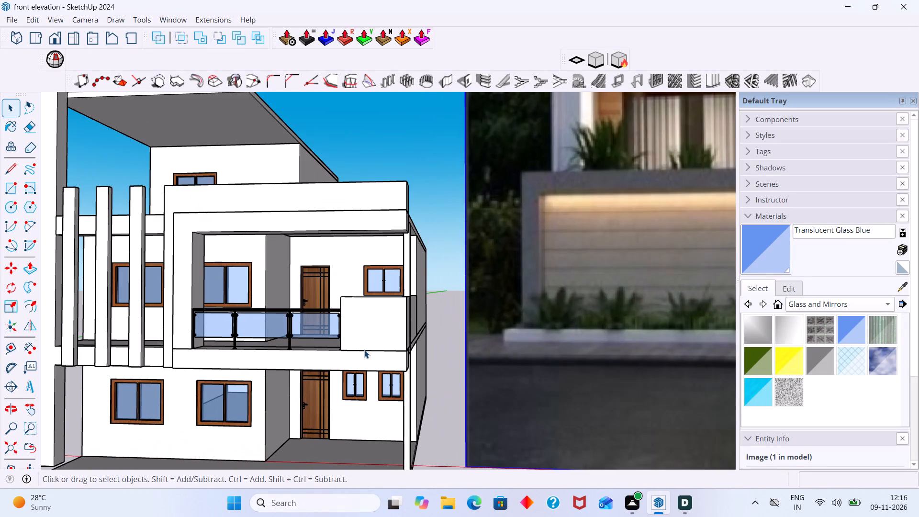
middle_click_drag(353, 345, 281, 331)
scroll(314, 332, "up", 3)
middle_click_drag(333, 341, 353, 341)
scroll(353, 342, "down", 4)
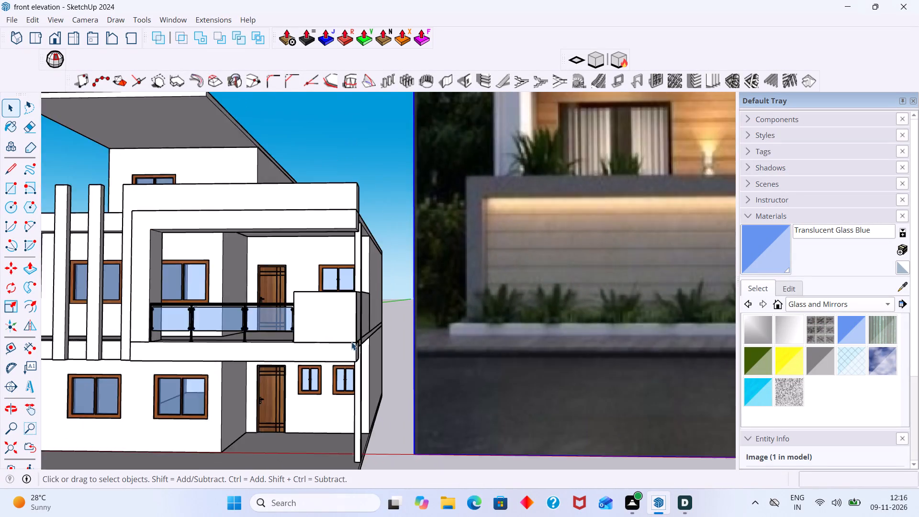
scroll(351, 342, "down", 8)
middle_click_drag(363, 336, 382, 358)
middle_click_drag(374, 351, 403, 361)
scroll(355, 370, "up", 4)
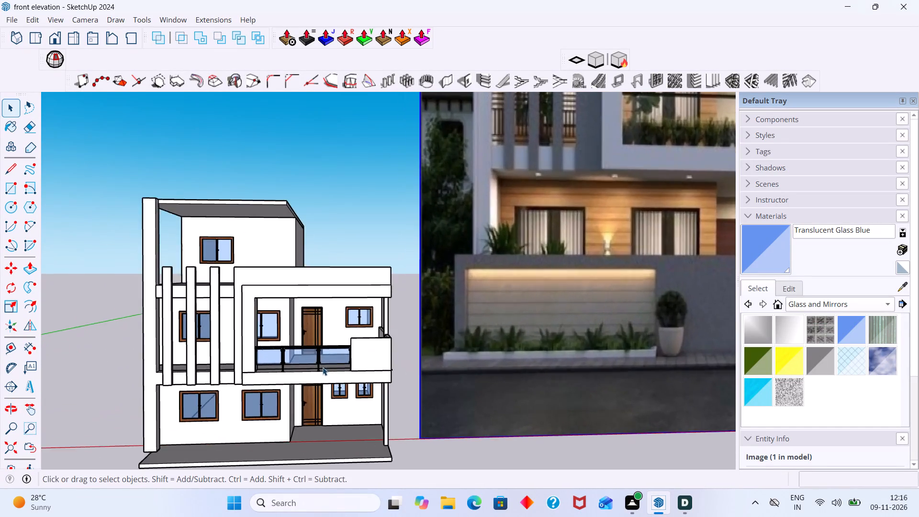
scroll(323, 367, "up", 11)
middle_click_drag(304, 360, 311, 361)
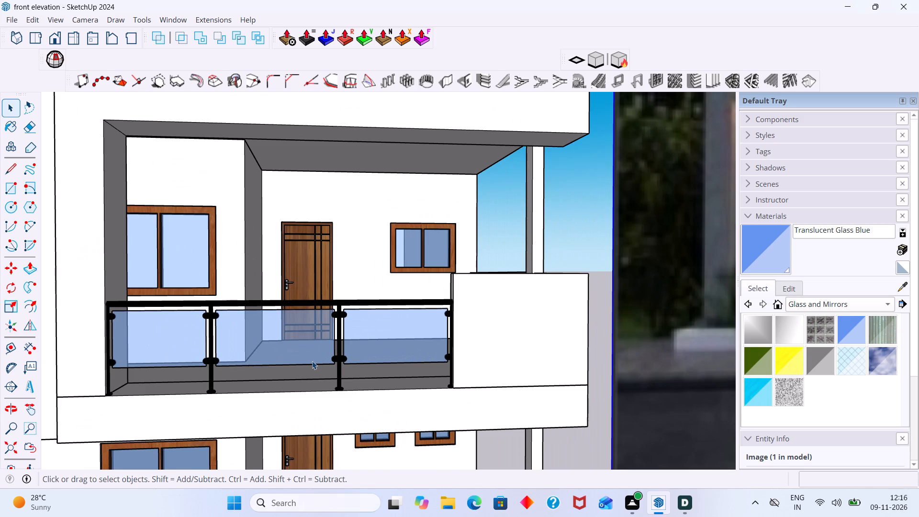
scroll(310, 360, "down", 12)
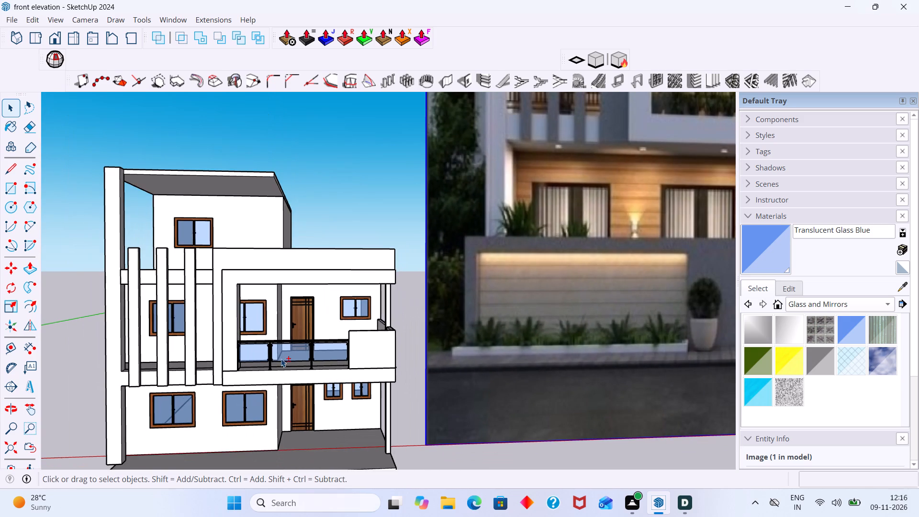
middle_click_drag(280, 359, 189, 366, "shift")
scroll(189, 366, "down", 6)
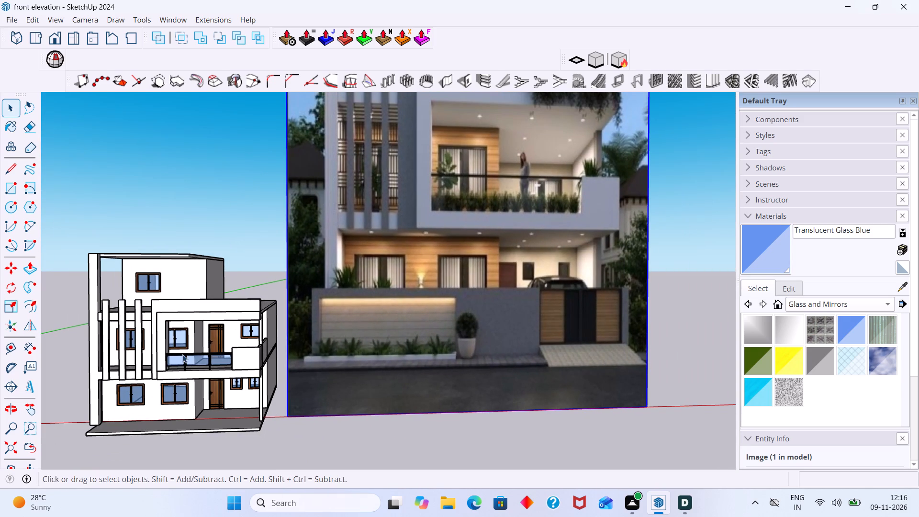
middle_click_drag(155, 361, 200, 369, "shift")
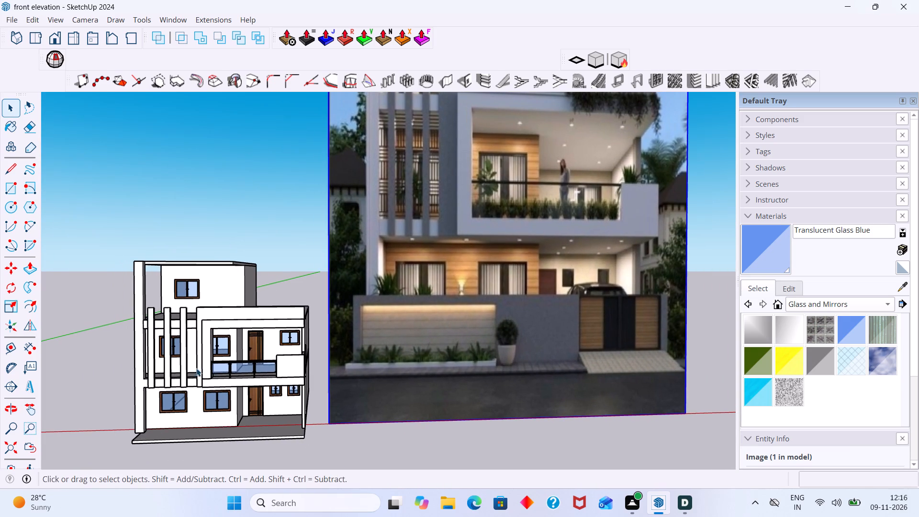
scroll(198, 332, "up", 6)
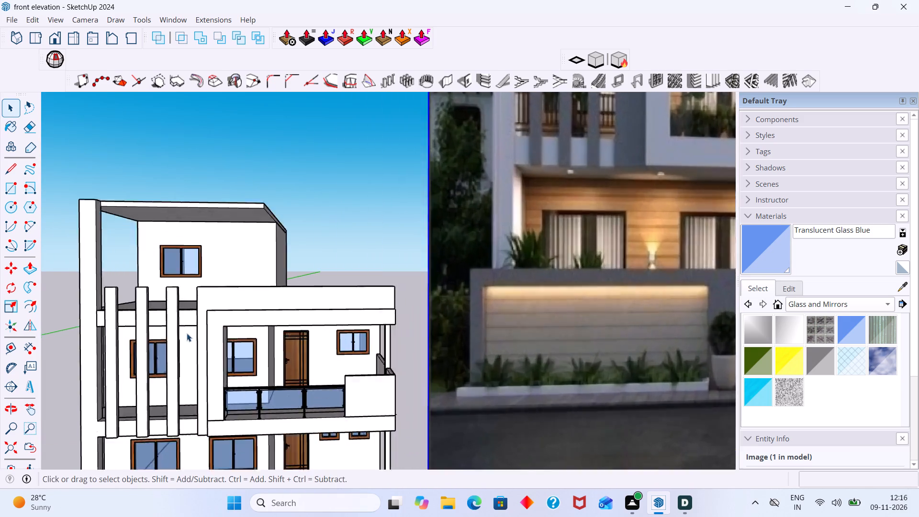
middle_click_drag(187, 333, 226, 337)
scroll(217, 336, "down", 12)
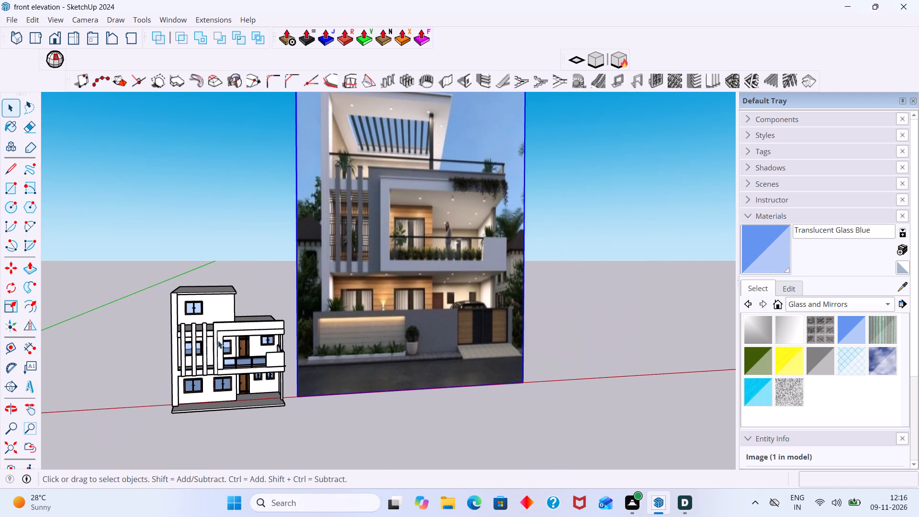
scroll(240, 331, "up", 3)
middle_click_drag(233, 330, 206, 336)
scroll(206, 336, "down", 2)
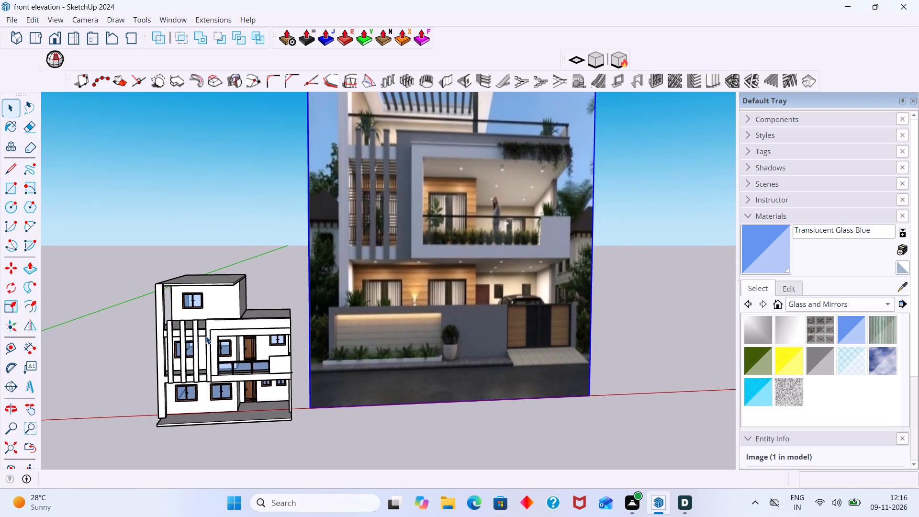
middle_click_drag(206, 336, 201, 374)
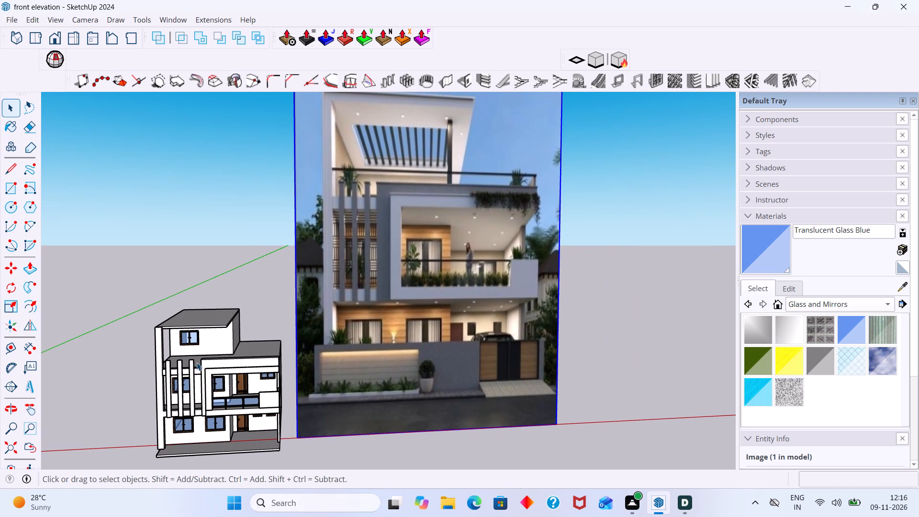
middle_click_drag(240, 357, 156, 364)
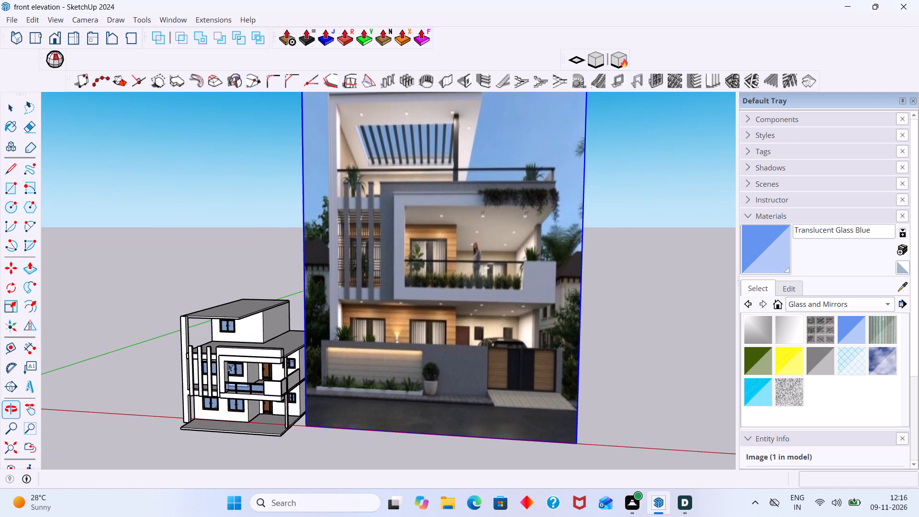
middle_click_drag(262, 353, 213, 370, "shift")
middle_click_drag(248, 356, 278, 356)
scroll(238, 368, "up", 3)
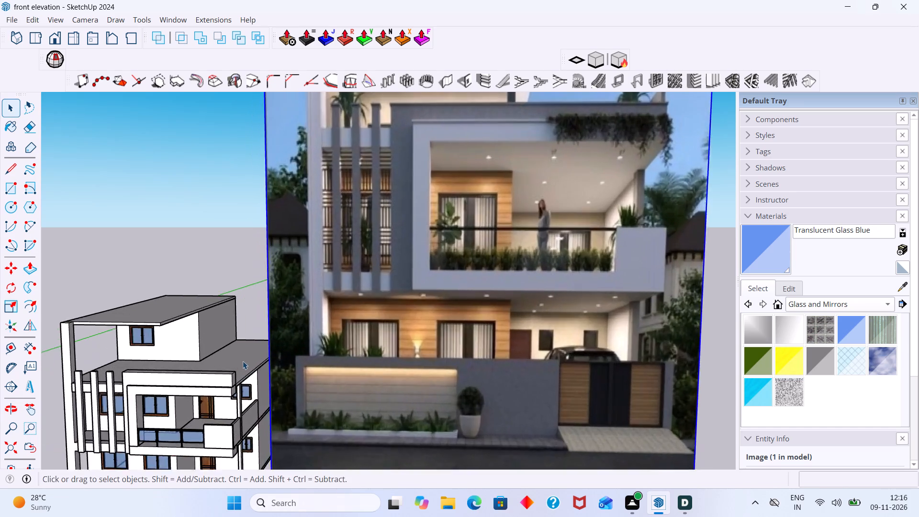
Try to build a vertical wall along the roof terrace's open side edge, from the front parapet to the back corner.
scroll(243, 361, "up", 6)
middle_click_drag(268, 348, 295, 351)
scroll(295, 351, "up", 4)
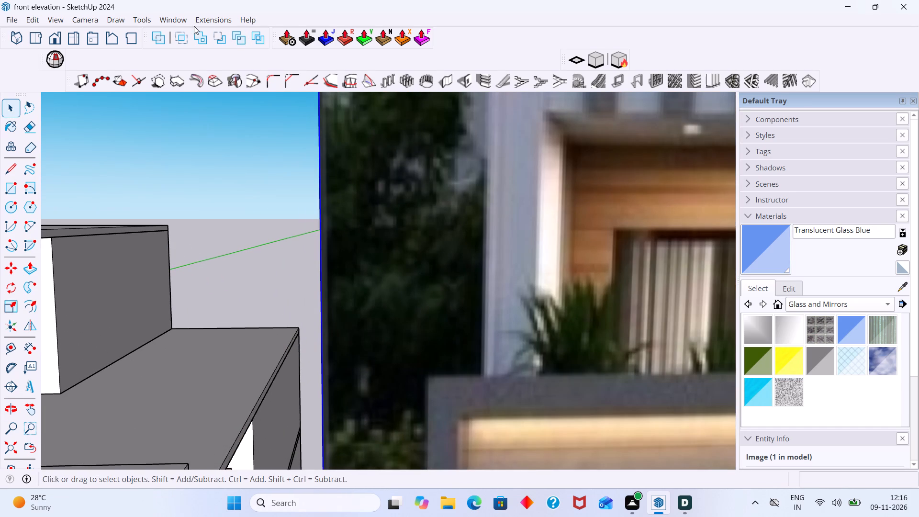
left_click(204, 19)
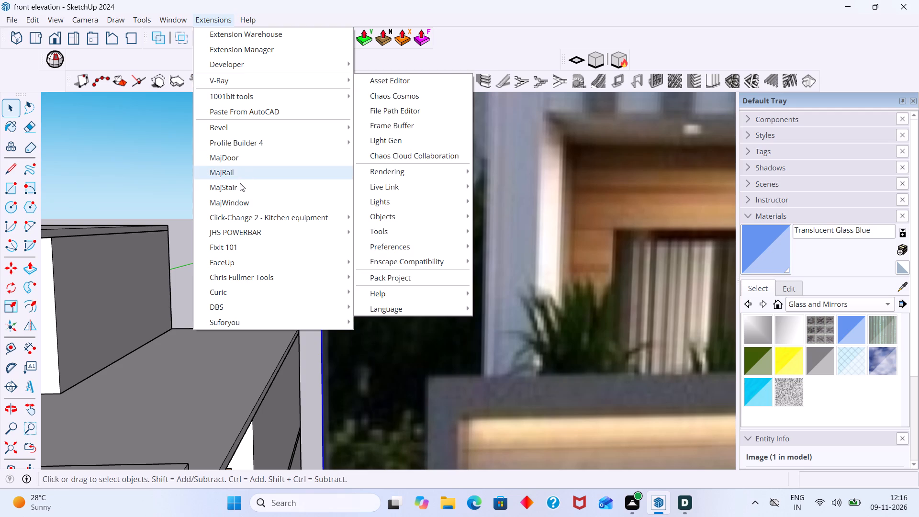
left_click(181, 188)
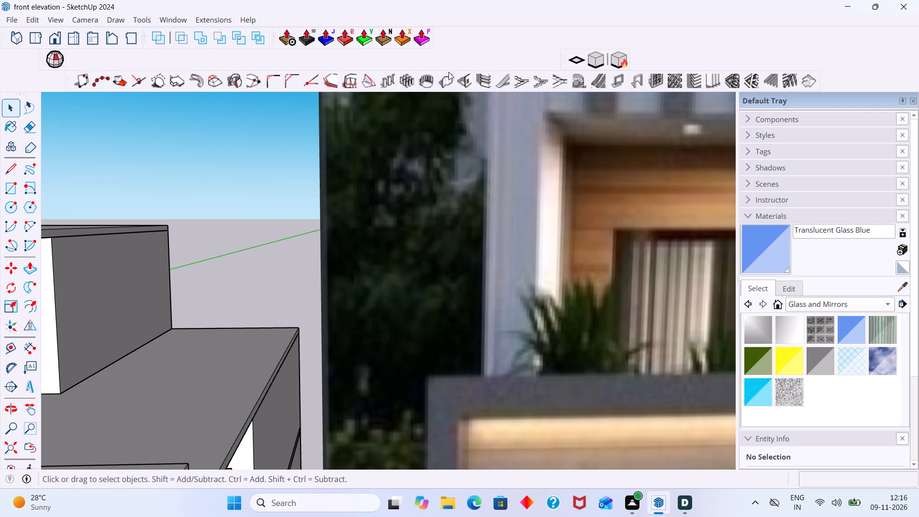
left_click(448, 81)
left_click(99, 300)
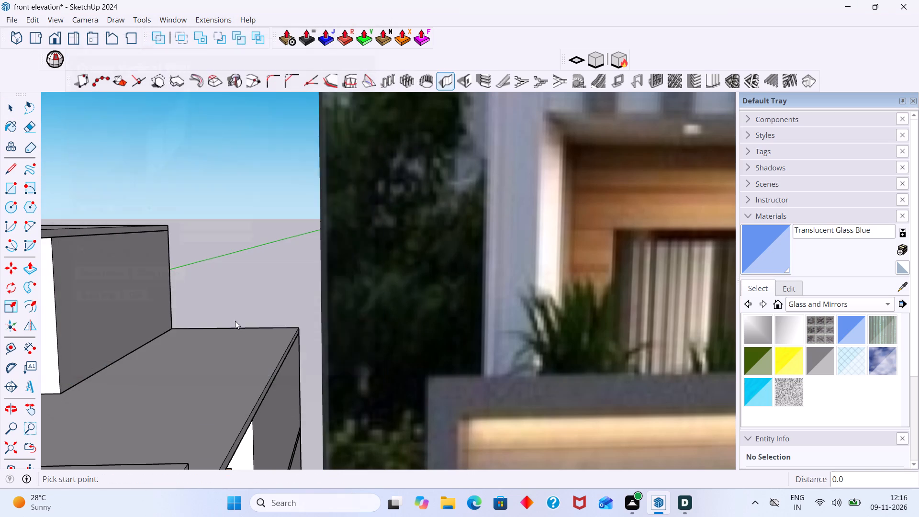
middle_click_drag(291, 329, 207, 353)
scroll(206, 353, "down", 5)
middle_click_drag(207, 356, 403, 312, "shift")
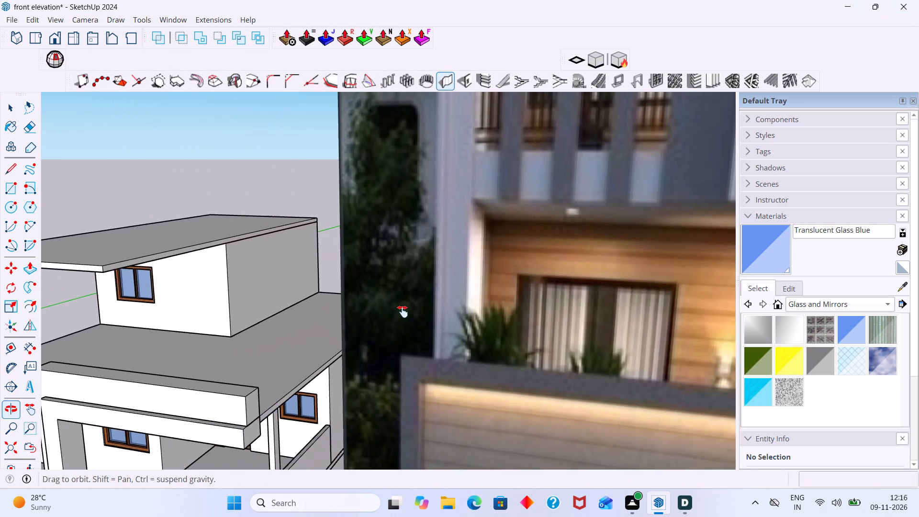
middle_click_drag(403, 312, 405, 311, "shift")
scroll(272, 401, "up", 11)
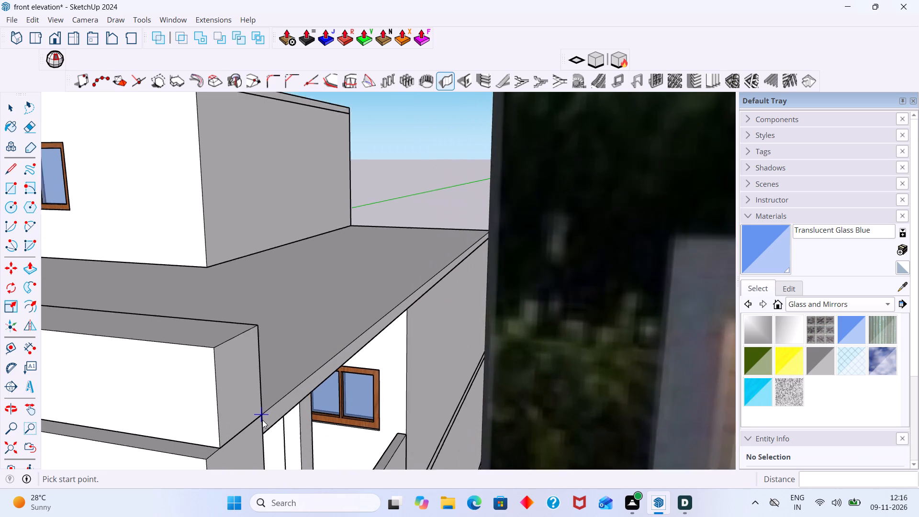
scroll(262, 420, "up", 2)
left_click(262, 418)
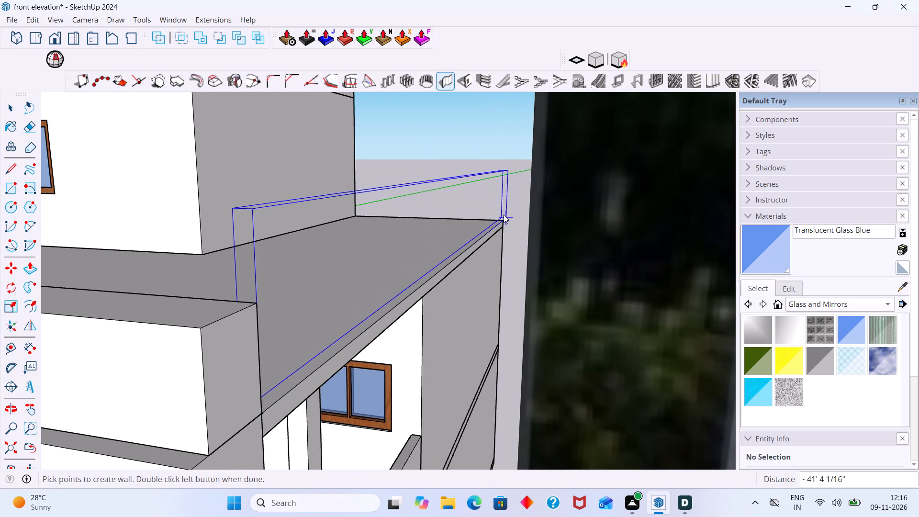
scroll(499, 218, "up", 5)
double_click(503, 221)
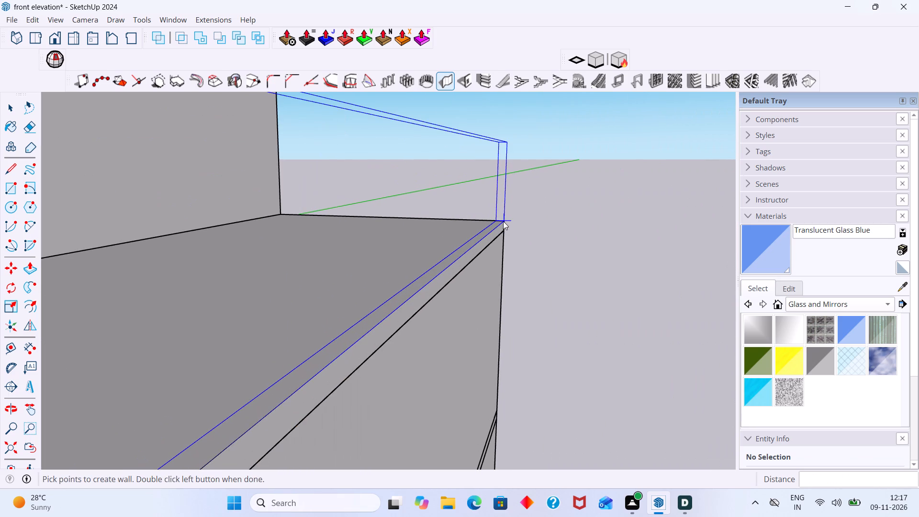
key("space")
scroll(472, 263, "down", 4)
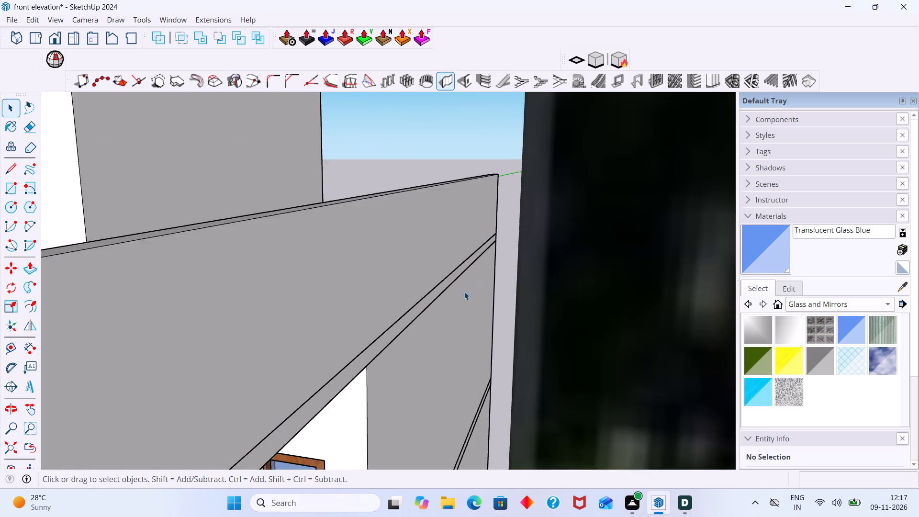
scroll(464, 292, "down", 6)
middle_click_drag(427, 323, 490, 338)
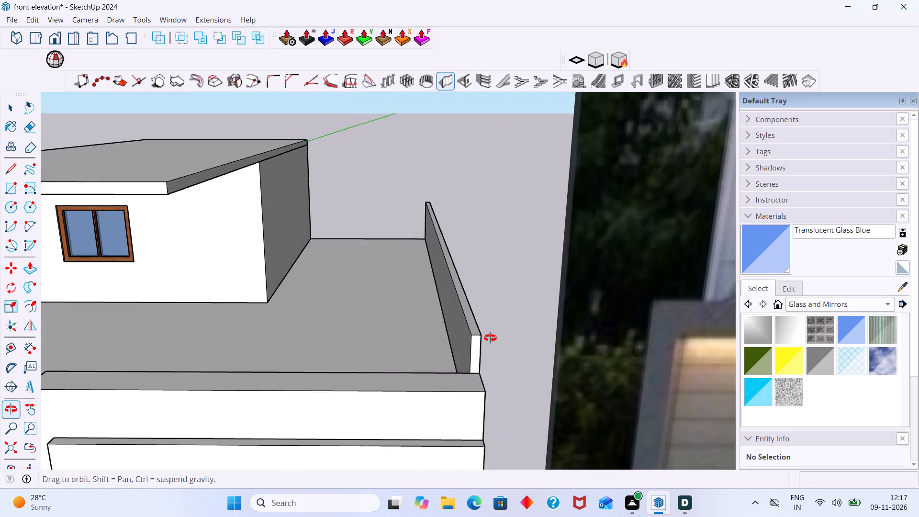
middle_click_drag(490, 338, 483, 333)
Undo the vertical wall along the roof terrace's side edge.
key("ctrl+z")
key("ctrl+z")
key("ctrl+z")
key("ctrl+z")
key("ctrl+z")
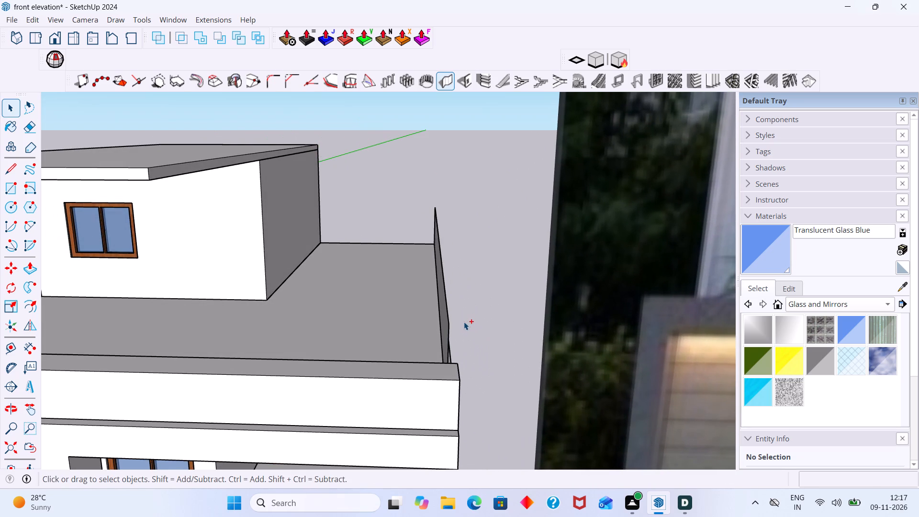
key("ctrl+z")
Create a vertical parapet wall from the front parapet along the terrace's side edge, continuing about 12' 11" along the back edge to the top-floor room.
middle_click_drag(448, 313, 439, 313)
left_click(448, 83)
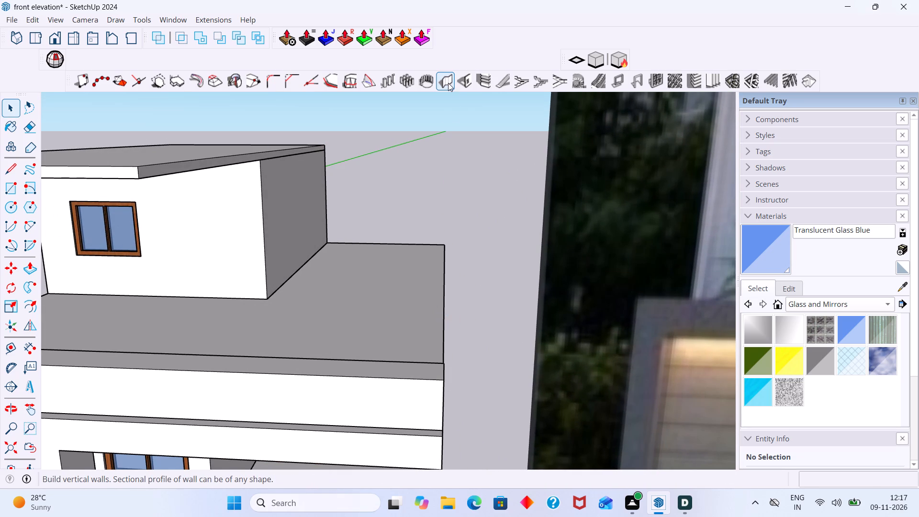
middle_click_drag(428, 302, 334, 303)
left_click(101, 298)
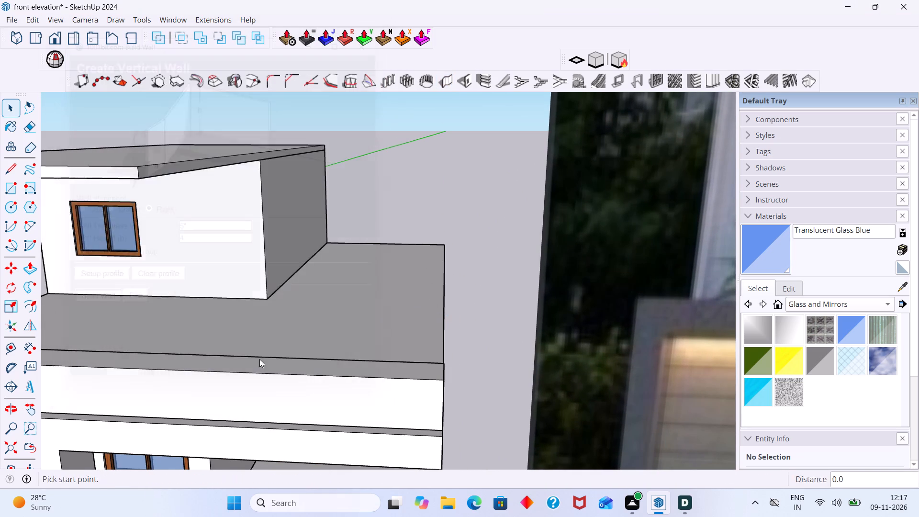
middle_click_drag(276, 357, 147, 357)
scroll(368, 399, "up", 3)
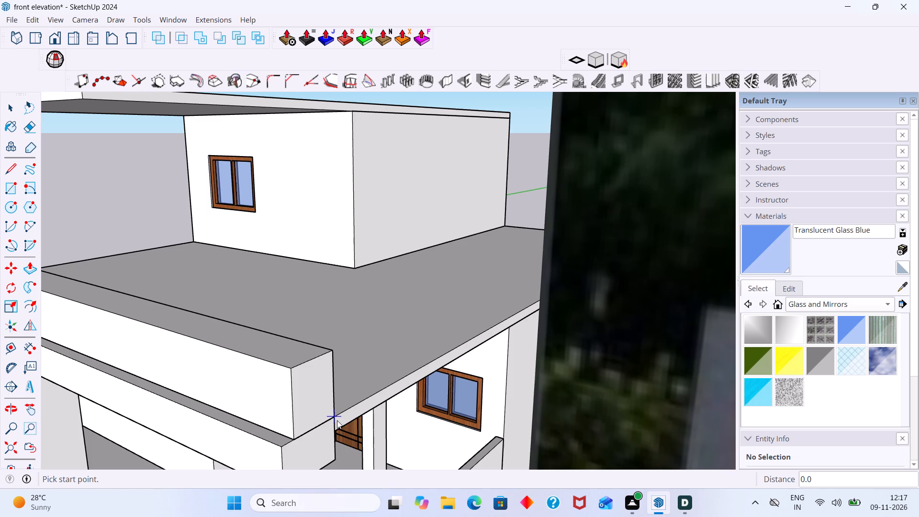
left_click(337, 420)
middle_click_drag(468, 324, 535, 345)
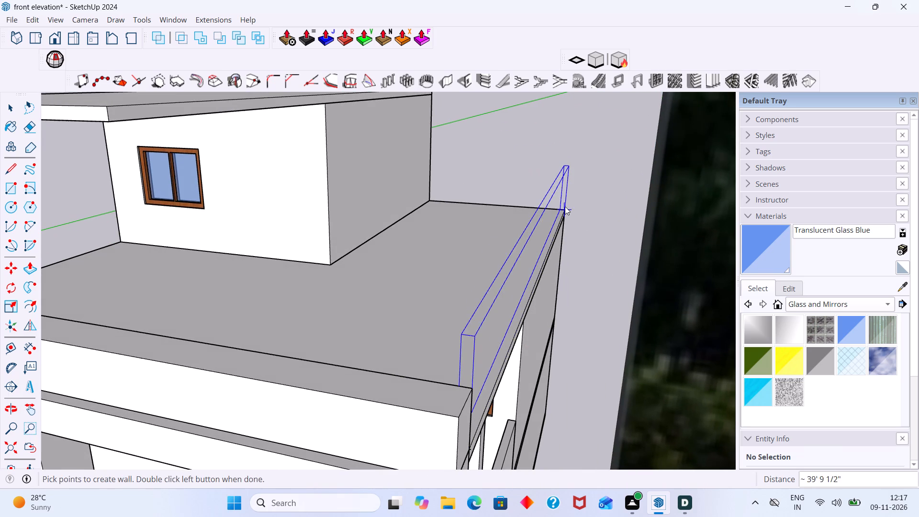
scroll(565, 206, "up", 13)
left_click(564, 211)
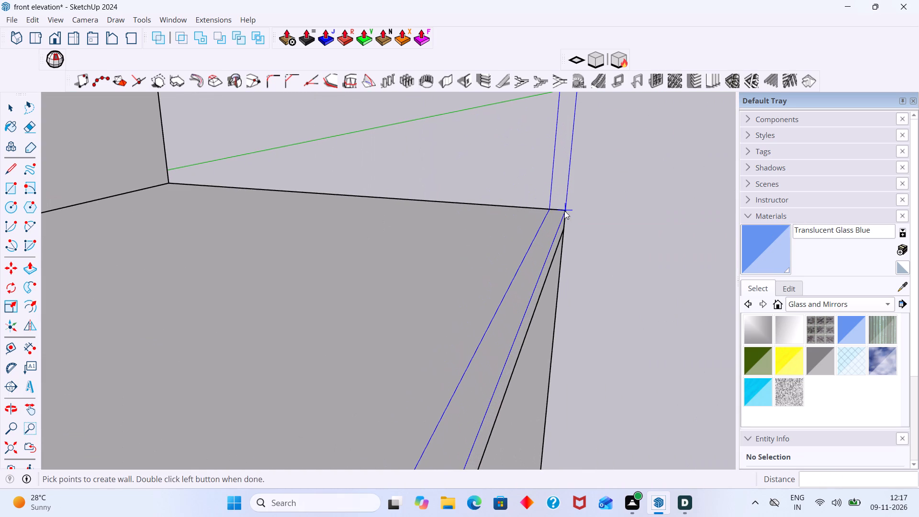
double_click(168, 180)
key("space")
Examine the terrace's side and back parapet walls and how they meet the top-floor room and front parapet.
scroll(251, 221, "down", 7)
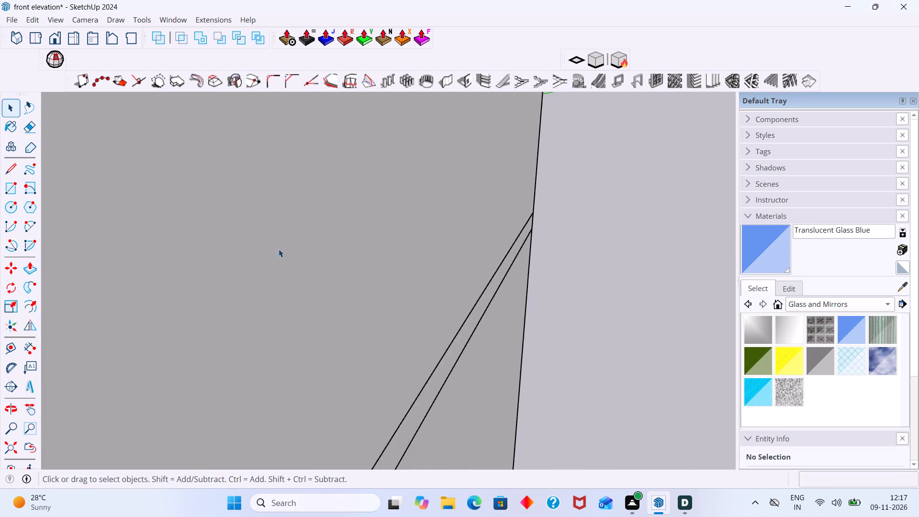
scroll(279, 249, "down", 20)
scroll(279, 249, "down", 3)
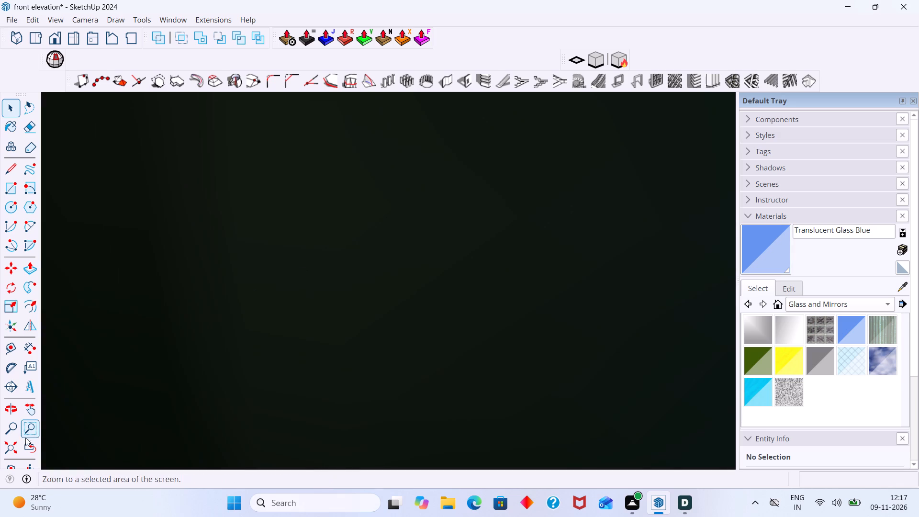
left_click(6, 448)
scroll(270, 325, "up", 3)
middle_click_drag(263, 355, 320, 355)
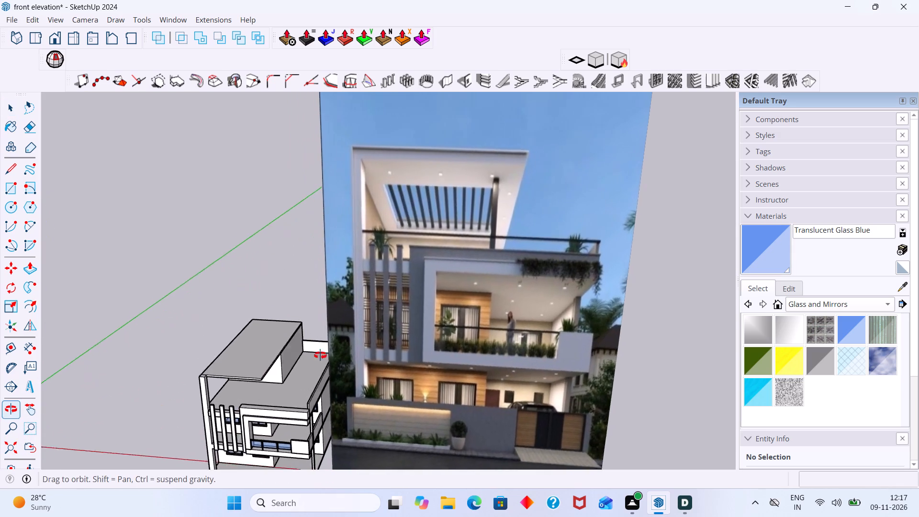
middle_click_drag(320, 355, 321, 355)
scroll(309, 354, "up", 20)
scroll(309, 354, "up", 1)
middle_click_drag(298, 343, 300, 390)
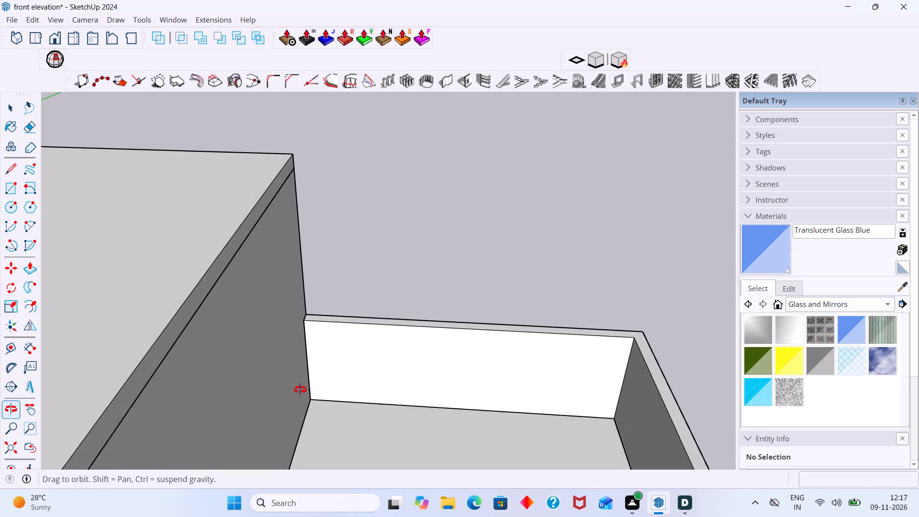
middle_click_drag(300, 390, 300, 390)
scroll(303, 378, "down", 6)
middle_click_drag(308, 373, 322, 214, "shift")
scroll(322, 261, "down", 5)
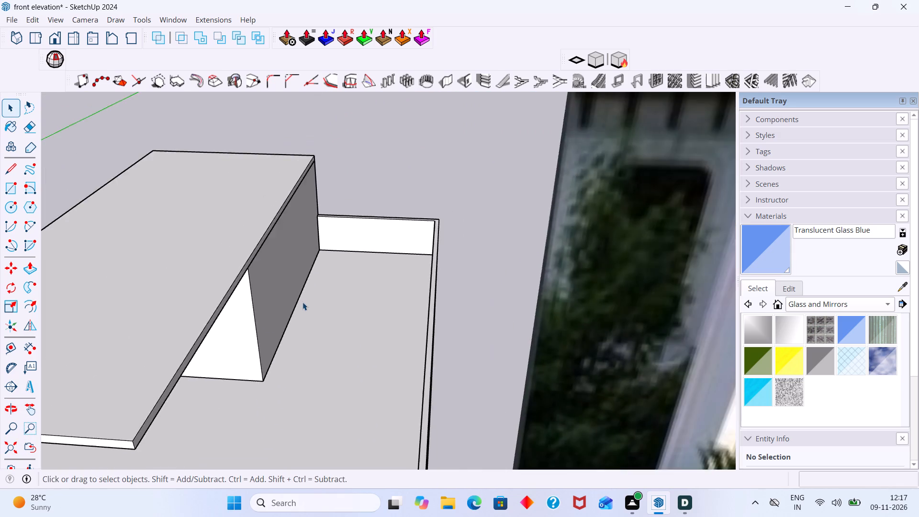
middle_click_drag(311, 279, 342, 160, "shift")
middle_click_drag(362, 315, 417, 294)
scroll(456, 303, "up", 2)
middle_click_drag(455, 311, 656, 295)
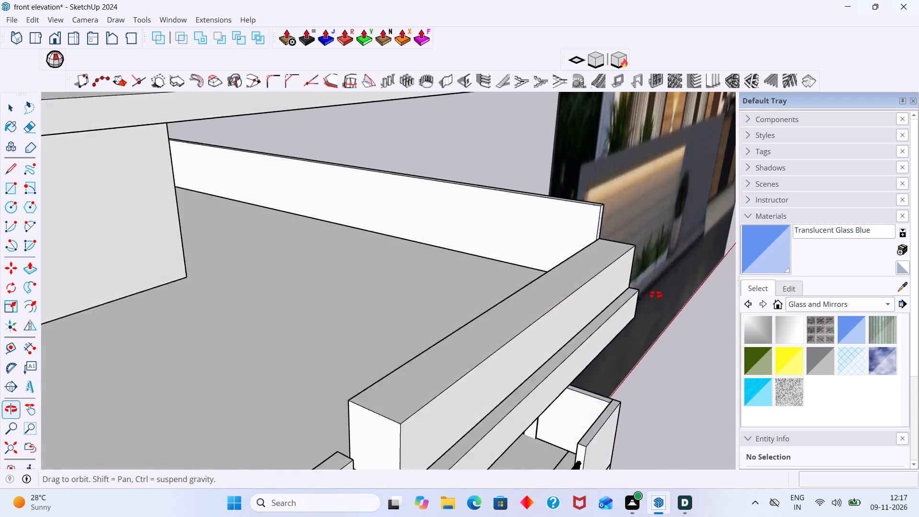
Examine the roof terrace's edges and compare them with the terrace railing and front in the reference photo.
middle_click_drag(656, 295, 677, 294)
scroll(564, 343, "down", 10)
middle_click_drag(515, 412, 442, 328)
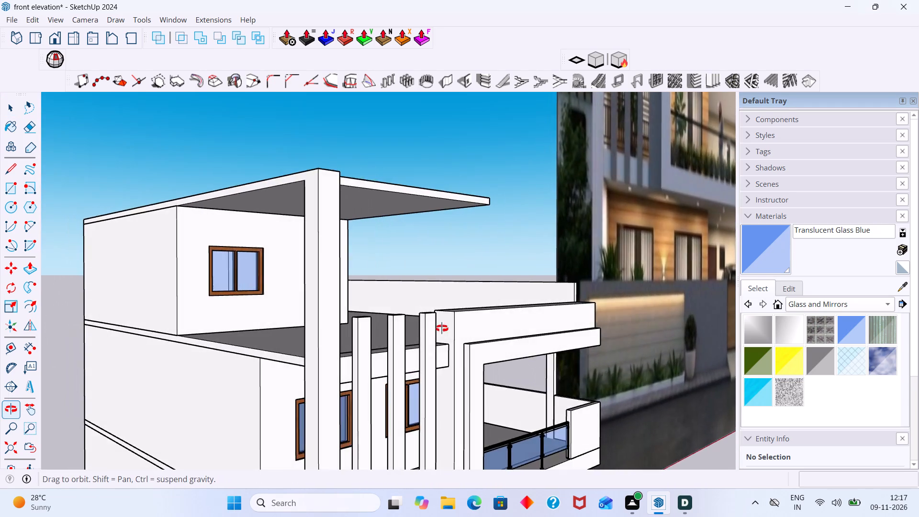
middle_click_drag(442, 328, 640, 367)
scroll(383, 391, "up", 2)
middle_click_drag(366, 391, 358, 391)
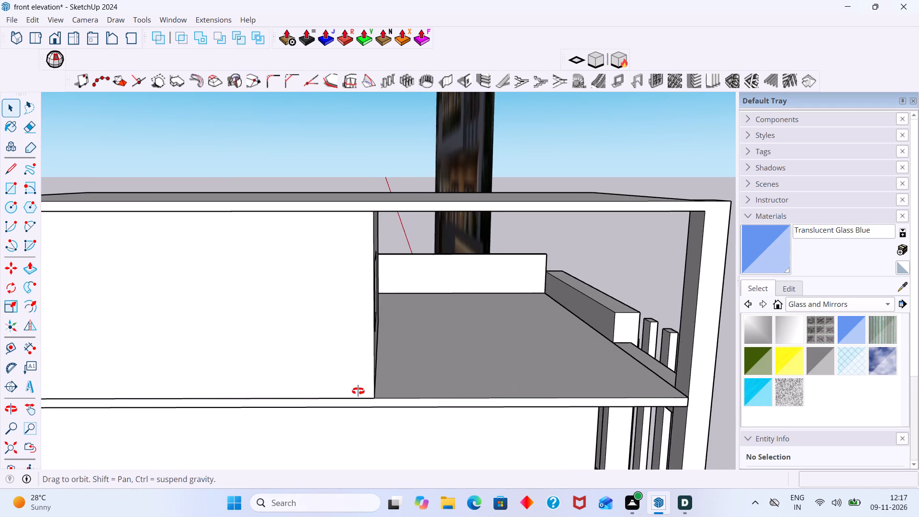
middle_click_drag(358, 391, 286, 394)
scroll(352, 371, "down", 15)
scroll(467, 192, "up", 2)
middle_click_drag(433, 190, 299, 190)
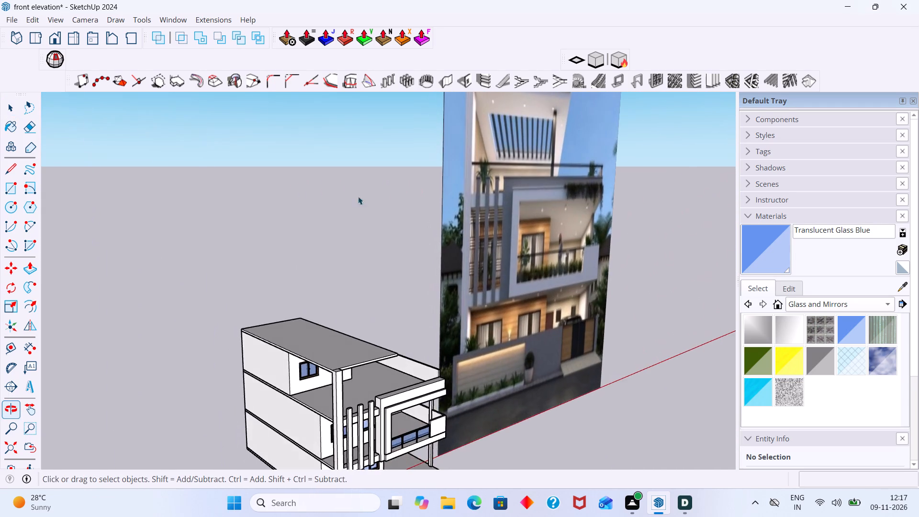
scroll(530, 215, "up", 5)
middle_click_drag(464, 213, 394, 231)
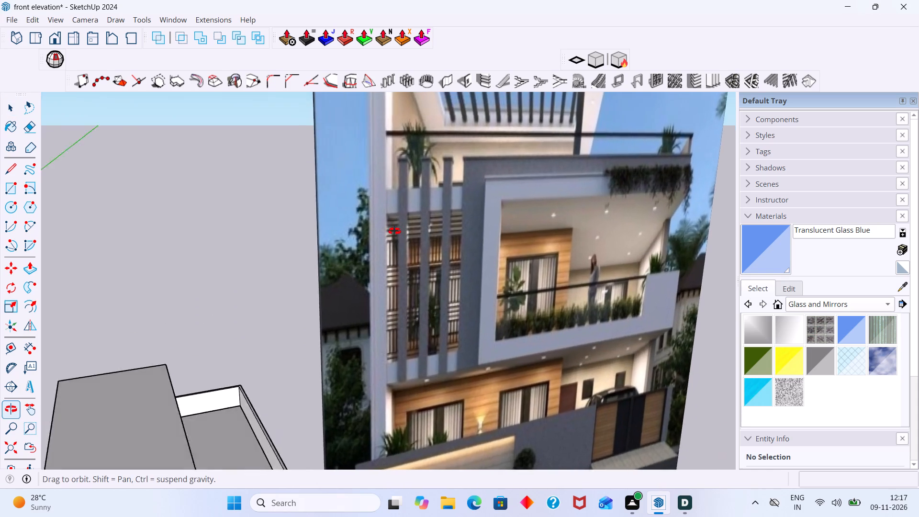
middle_click_drag(394, 231, 360, 269)
scroll(360, 269, "up", 1)
scroll(361, 269, "down", 6)
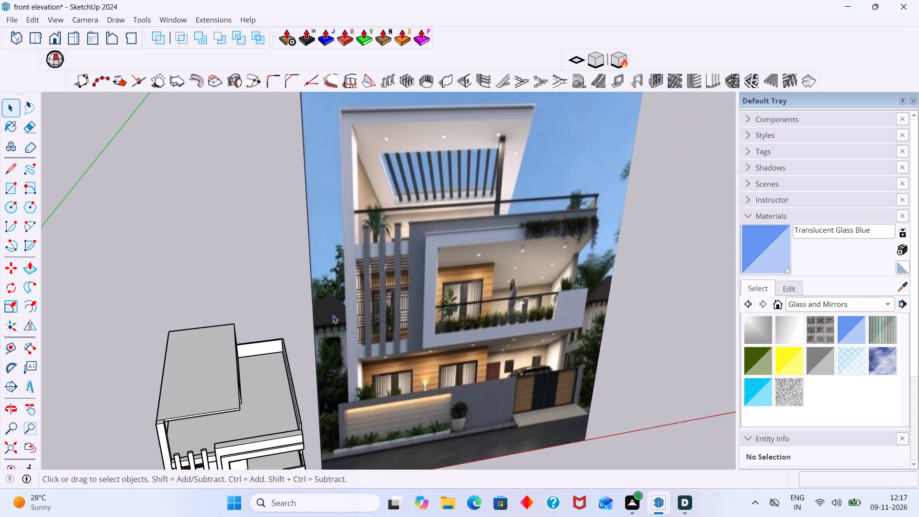
Build a vertical parapet wall along the terrace's remaining open side edge, from the top-floor room's corner to the tall front column.
middle_click_drag(330, 321, 420, 244, "shift")
middle_click_drag(325, 328, 538, 310)
middle_click_drag(406, 379, 513, 351)
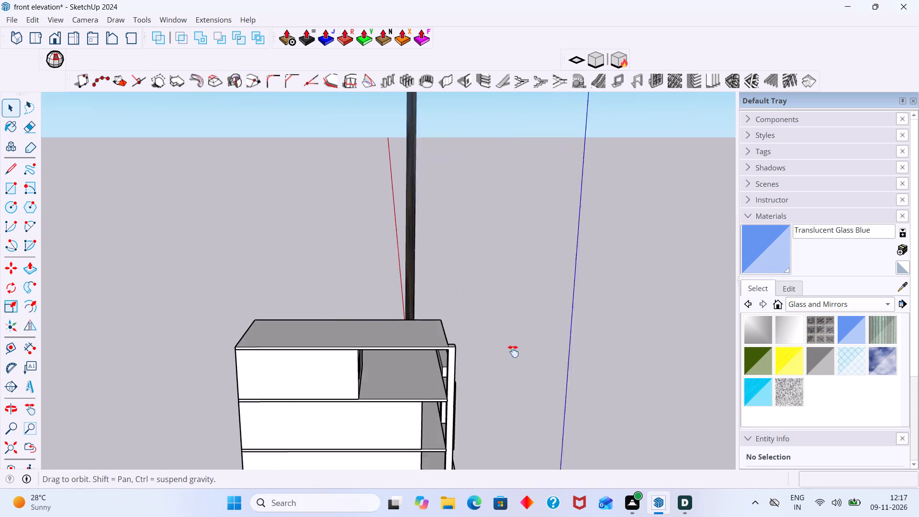
middle_click_drag(513, 351, 510, 348)
middle_click_drag(424, 371, 481, 348)
scroll(408, 371, "up", 4)
scroll(403, 369, "down", 2)
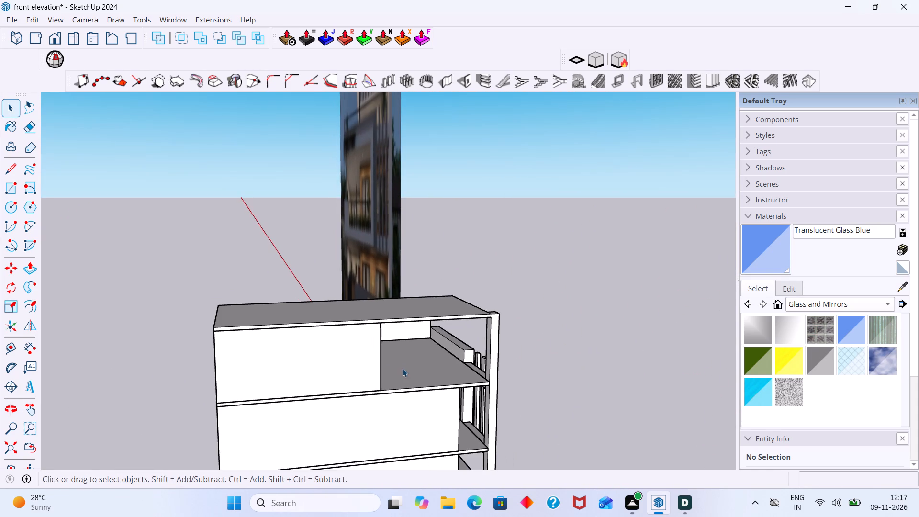
left_click(447, 83)
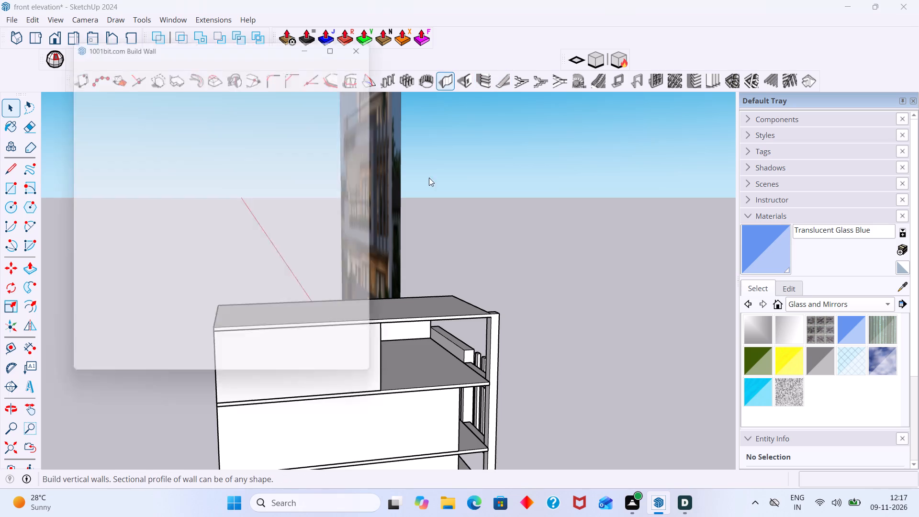
left_click(101, 301)
middle_click_drag(478, 417, 440, 438)
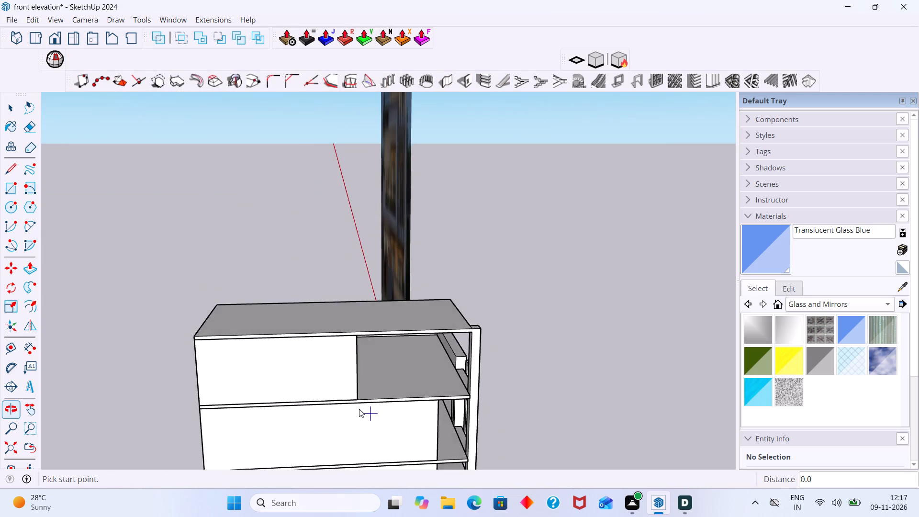
scroll(355, 406, "up", 10)
left_click(356, 384)
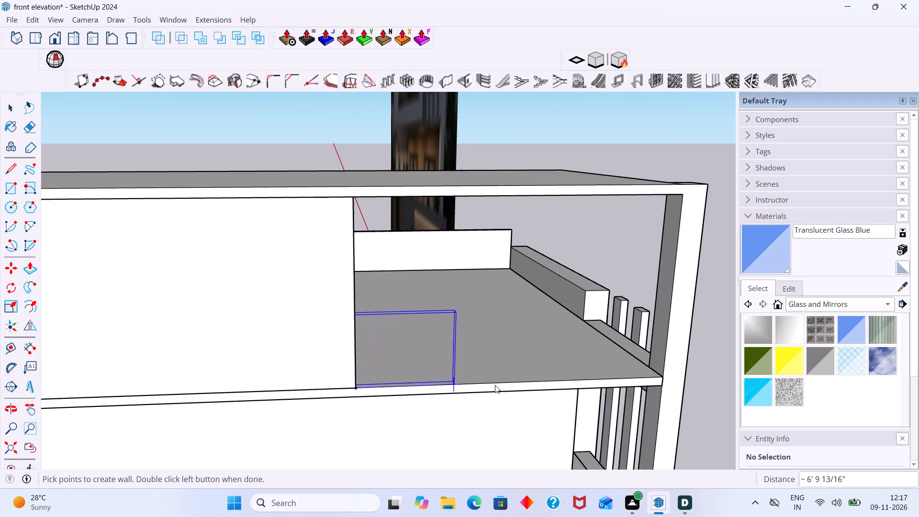
scroll(656, 375, "up", 10)
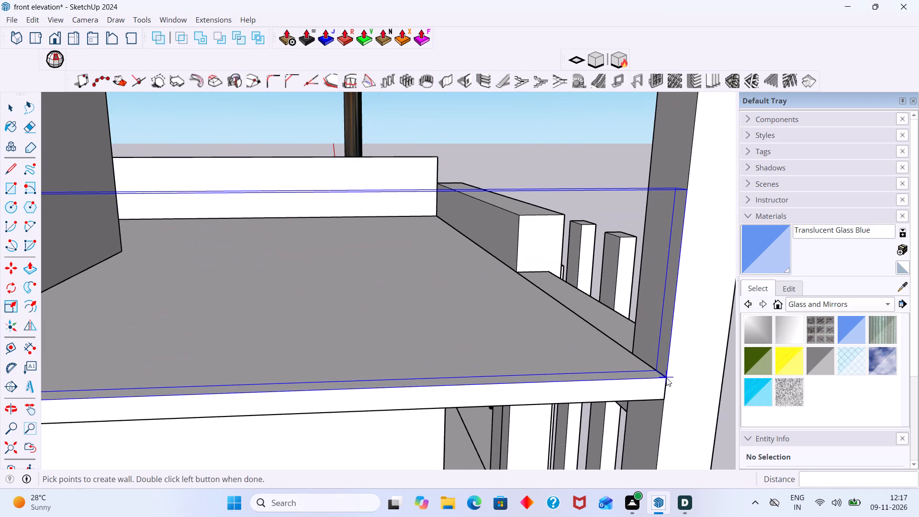
left_click(665, 377)
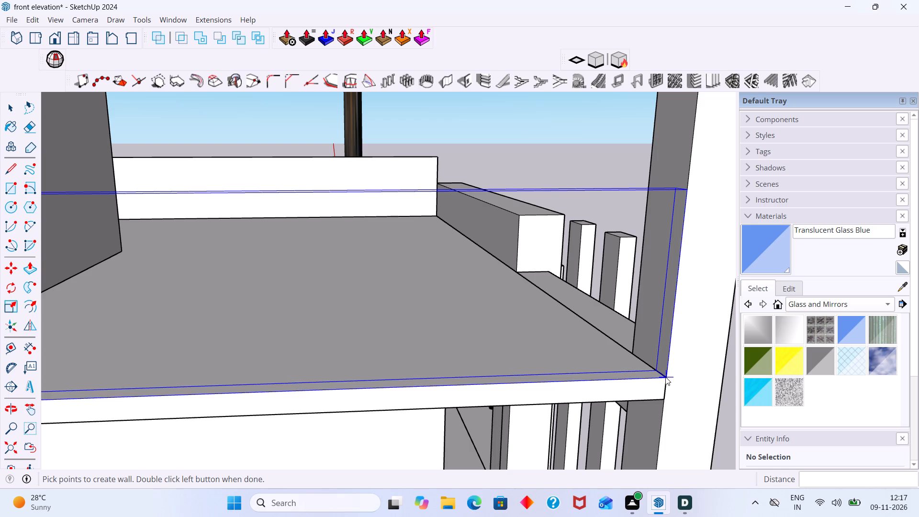
left_click(665, 377)
left_click(665, 377)
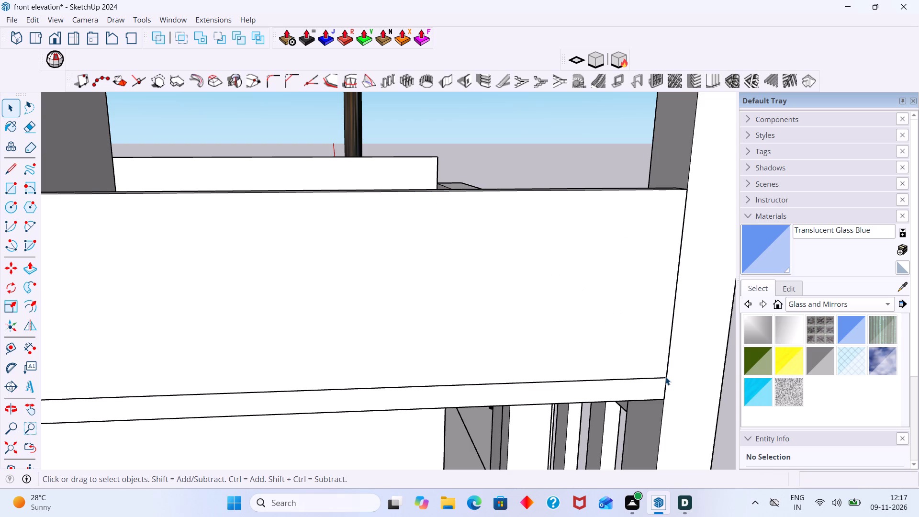
key("space")
Examine how the new side parapet wall meets the tall column, the top-floor room and the terrace's front edge.
middle_click_drag(650, 297, 672, 392)
scroll(624, 333, "down", 5)
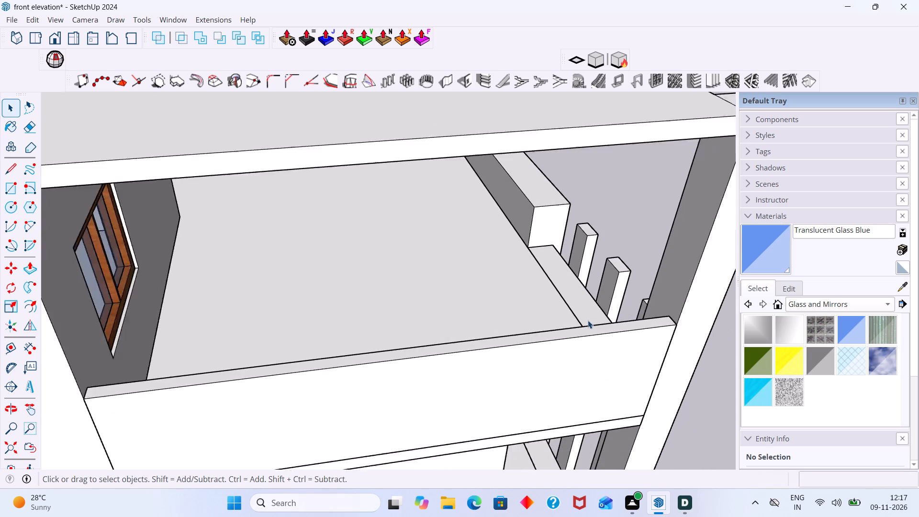
scroll(588, 320, "down", 1)
middle_click_drag(574, 303, 576, 269)
scroll(575, 266, "down", 4)
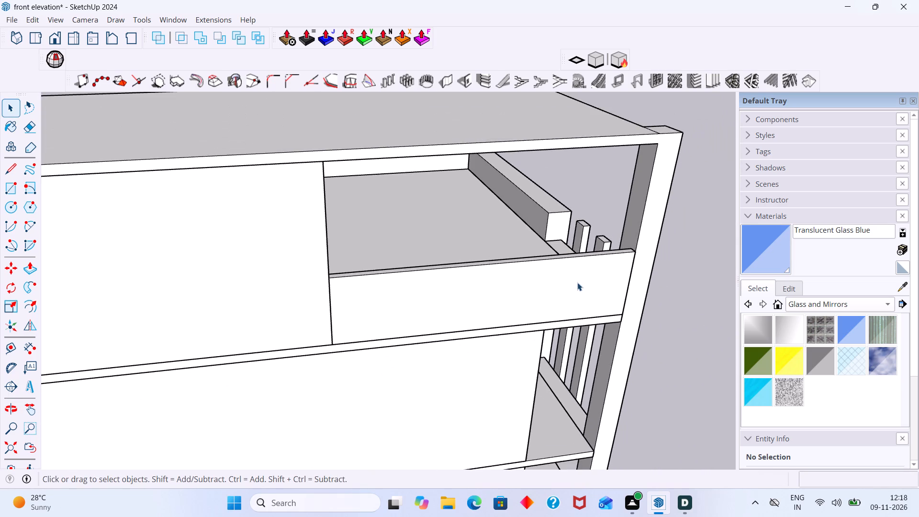
middle_click_drag(581, 282, 595, 271)
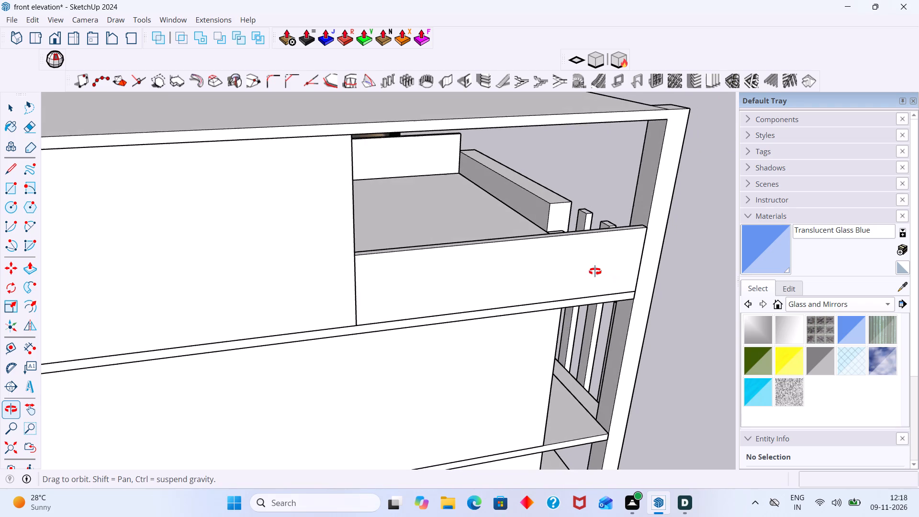
middle_click_drag(595, 271, 598, 280)
scroll(505, 196, "up", 6)
middle_click_drag(479, 187, 492, 166)
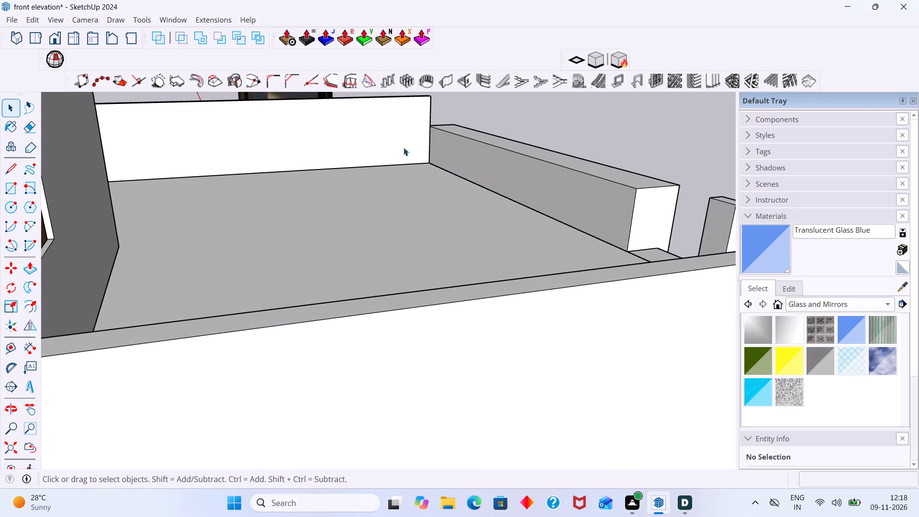
Draw a Type C rail 36" high along the terrace's front edge, from the far side parapet to the tall column, with two intermediate poles.
left_click(179, 22)
left_click(211, 21)
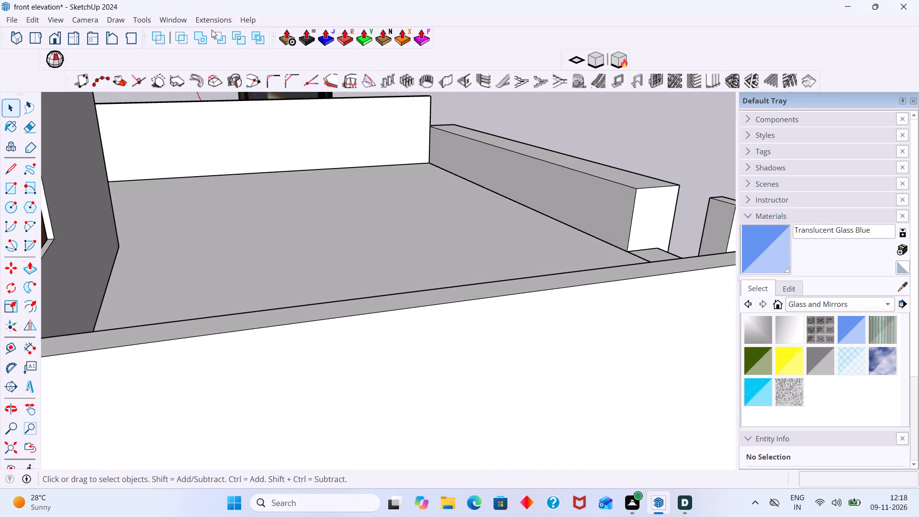
left_click(213, 22)
left_click(241, 172)
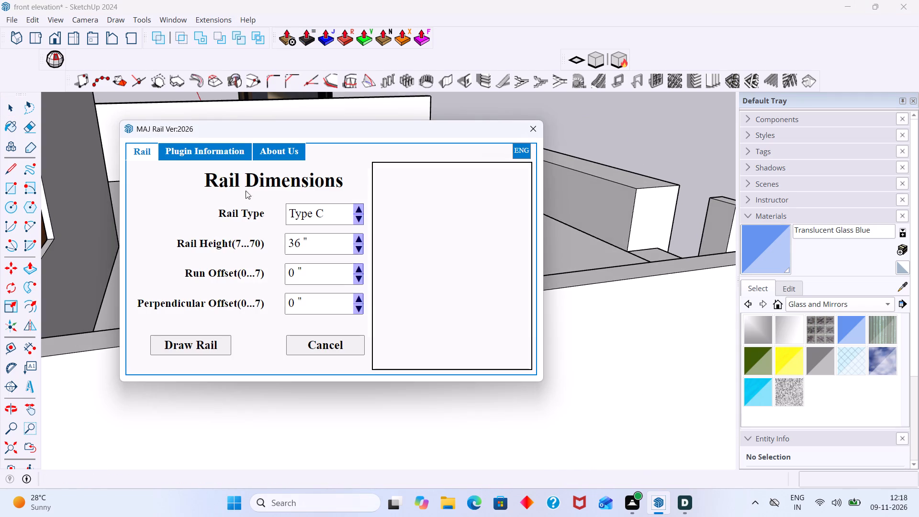
left_click(205, 347)
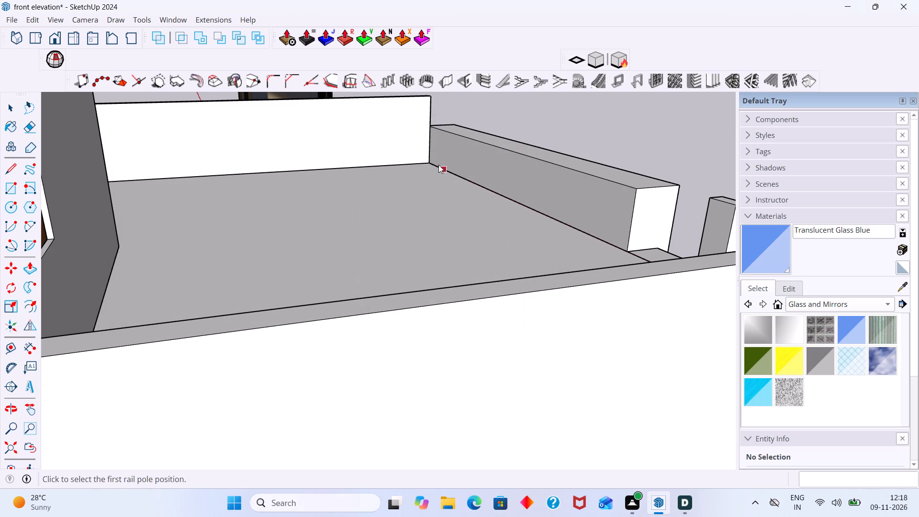
left_click(429, 162)
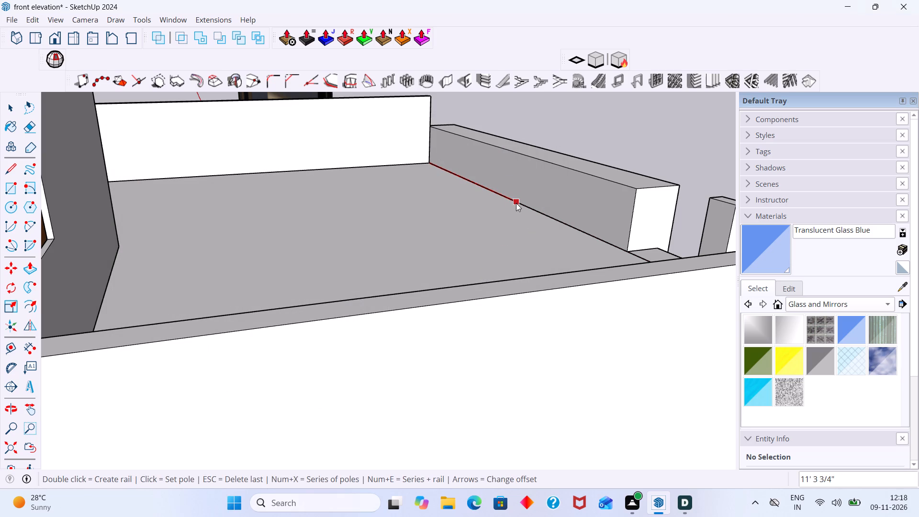
left_click(516, 203)
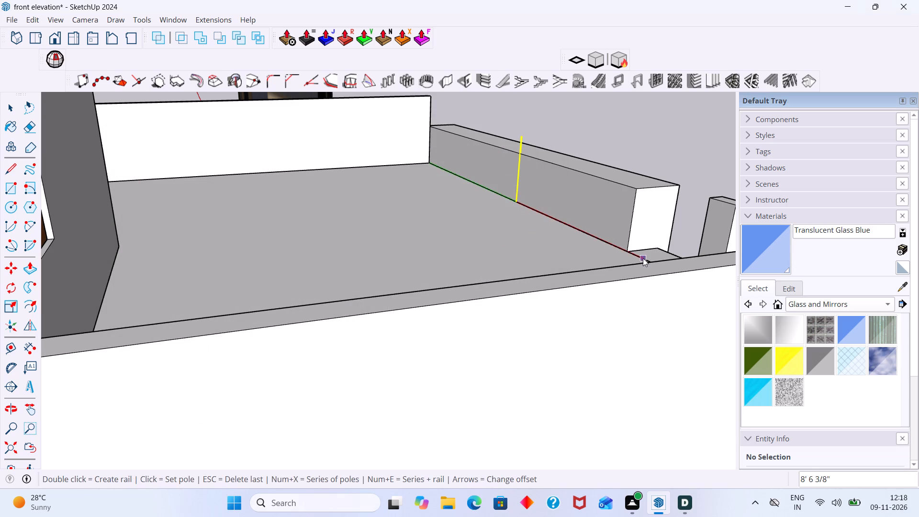
middle_click_drag(645, 271, 781, 323)
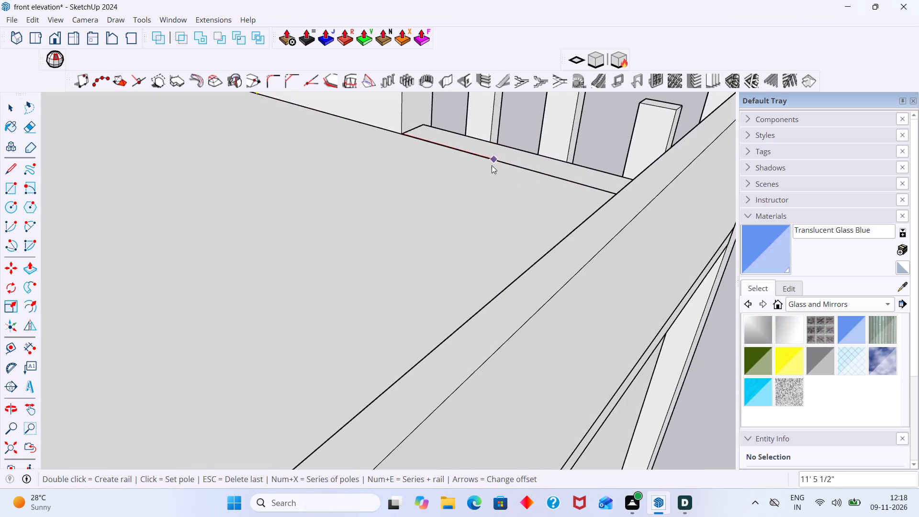
left_click(480, 161)
middle_click_drag(497, 168, 514, 172)
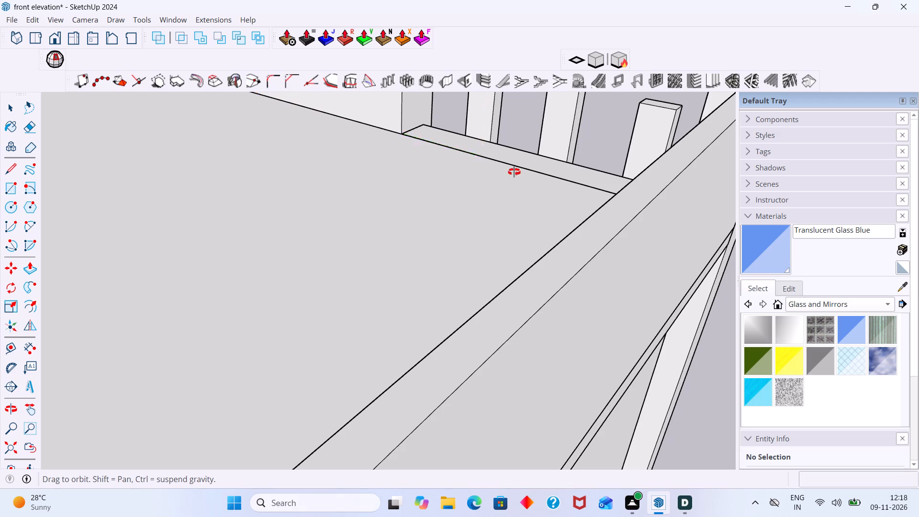
middle_click_drag(514, 172, 529, 151)
scroll(528, 153, "down", 6)
left_click(18, 444)
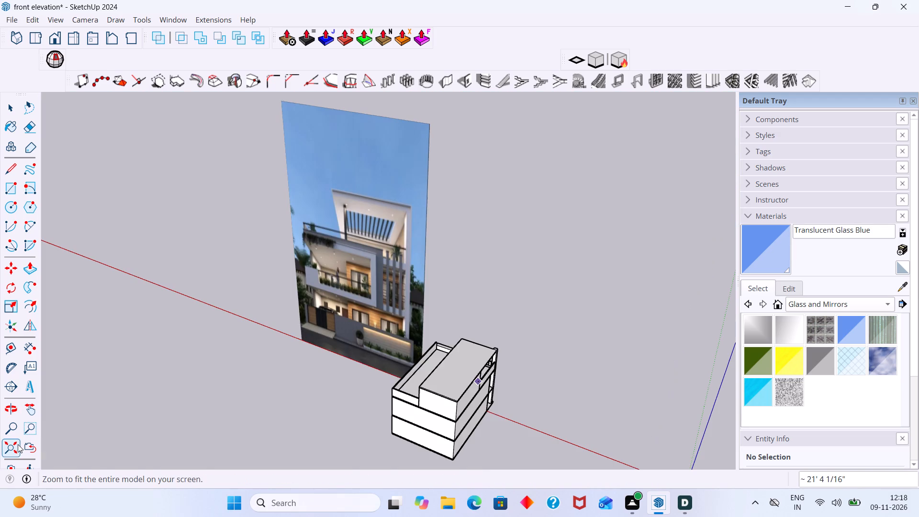
scroll(461, 347, "up", 5)
middle_click_drag(437, 350, 548, 367)
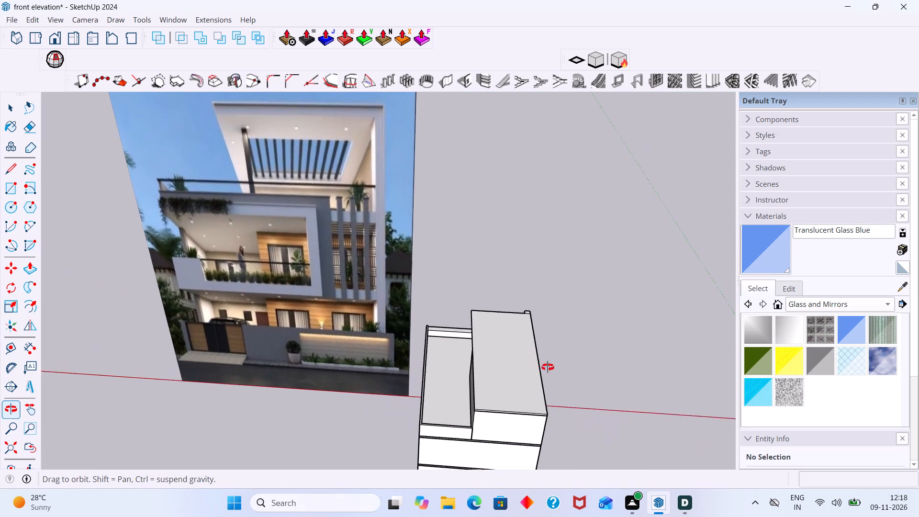
middle_click_drag(548, 367, 545, 362)
scroll(548, 367, "up", 14)
middle_click_drag(451, 355, 588, 365)
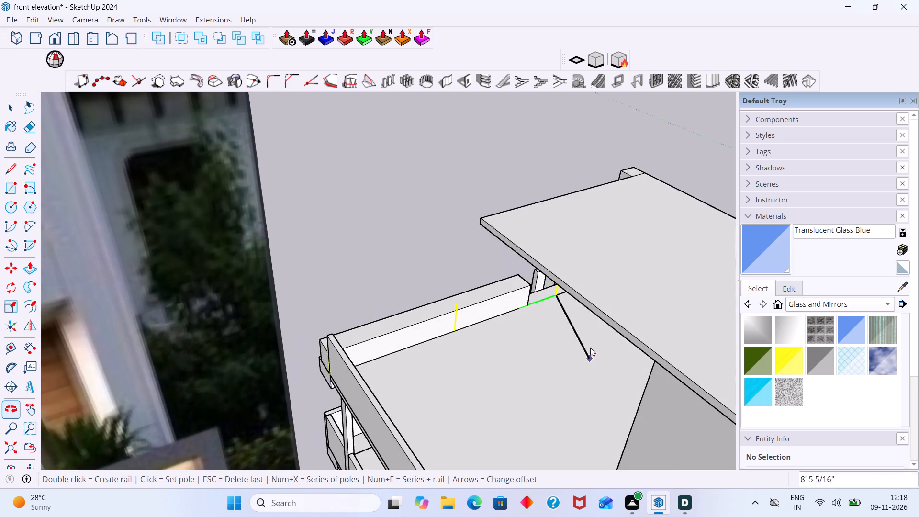
scroll(571, 319, "up", 7)
middle_click_drag(580, 307, 577, 275)
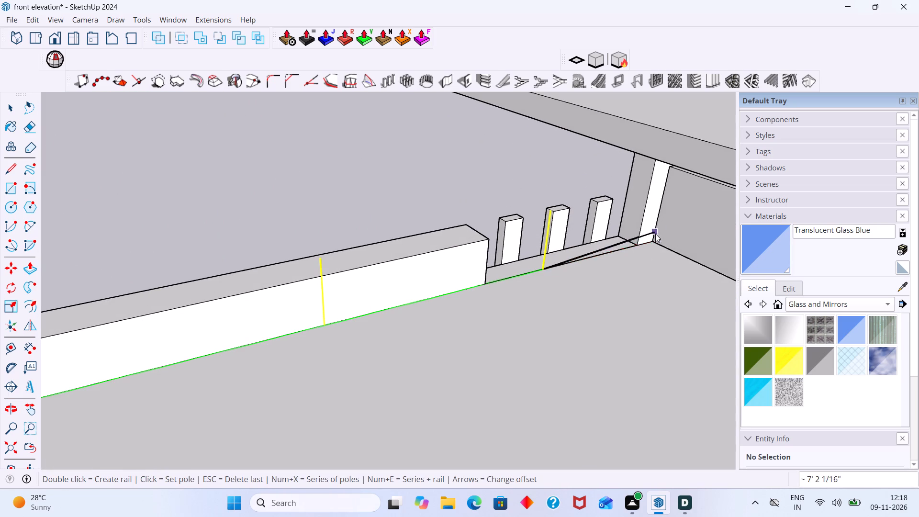
scroll(653, 241, "up", 15)
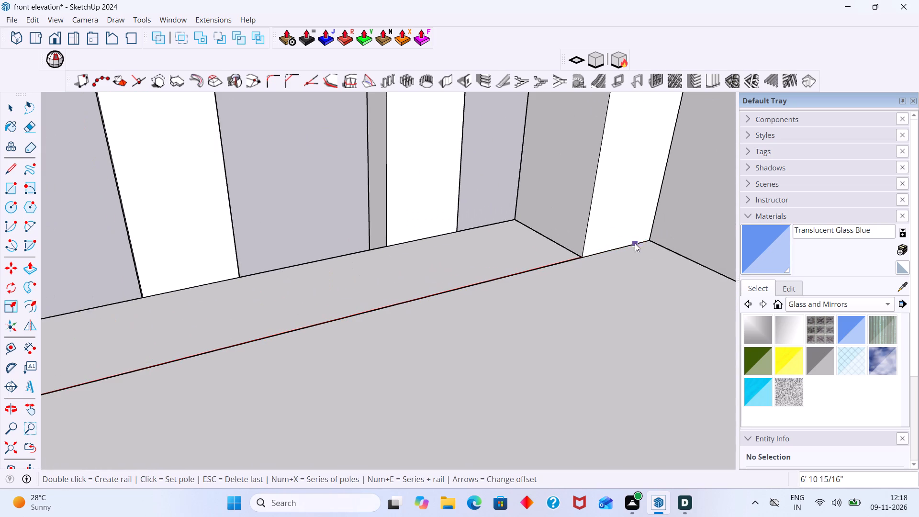
double_click(650, 242)
left_click(650, 242)
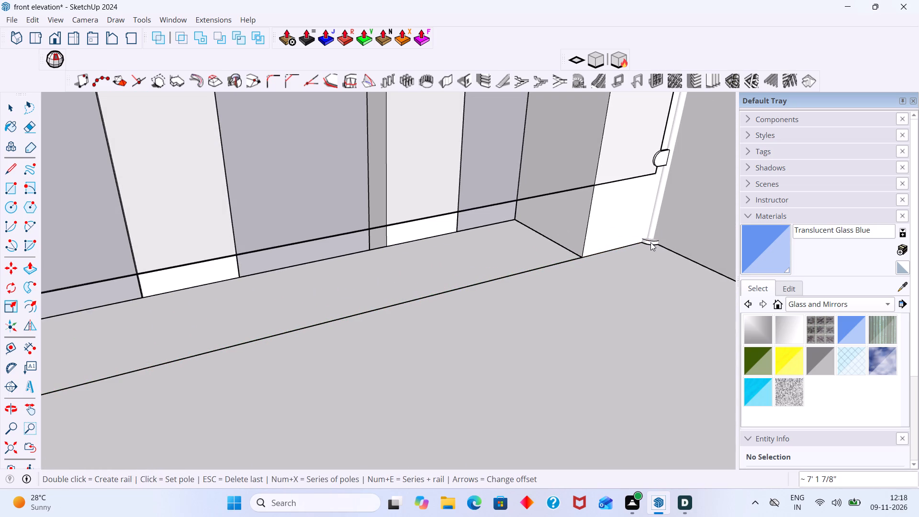
key("space")
Examine the whole house front with the terrace rail and parapets beside the reference photo.
scroll(589, 281, "down", 16)
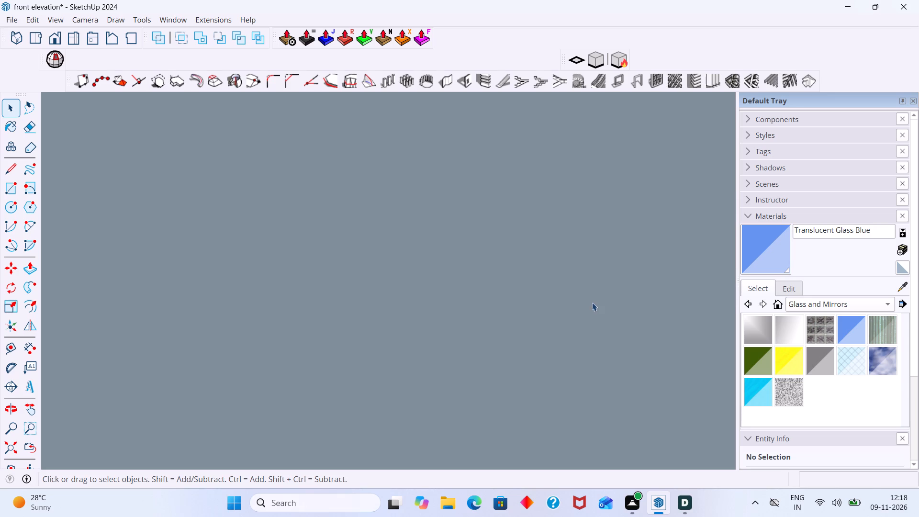
scroll(592, 303, "down", 3)
left_click(18, 444)
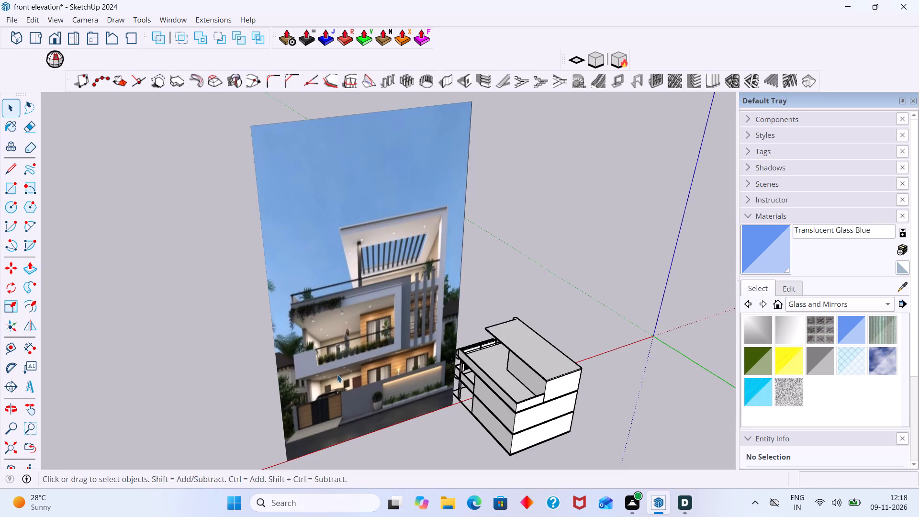
middle_click_drag(381, 377, 153, 282)
middle_click_drag(428, 273, 162, 276)
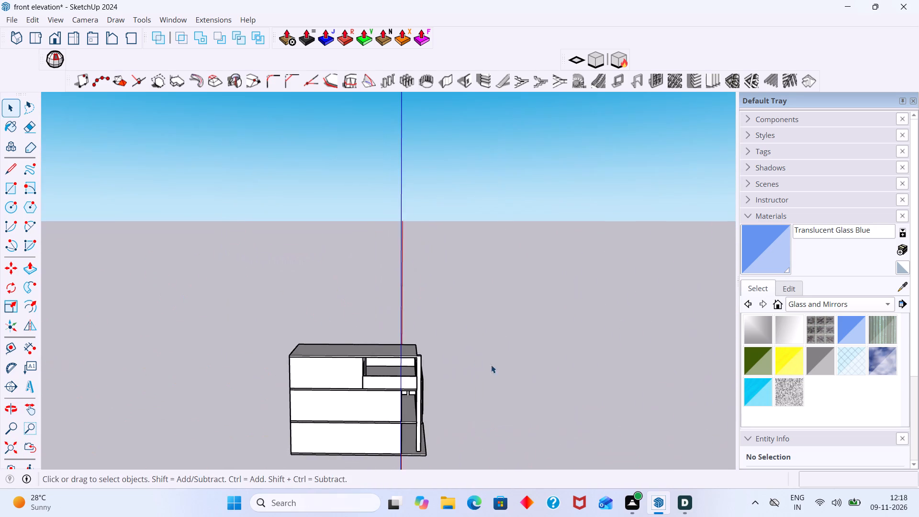
middle_click_drag(486, 365, 181, 371)
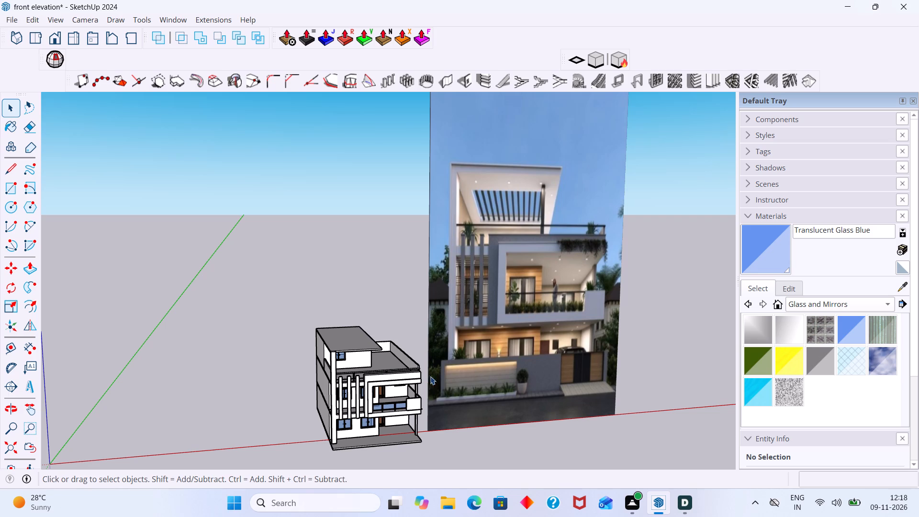
scroll(371, 377, "up", 9)
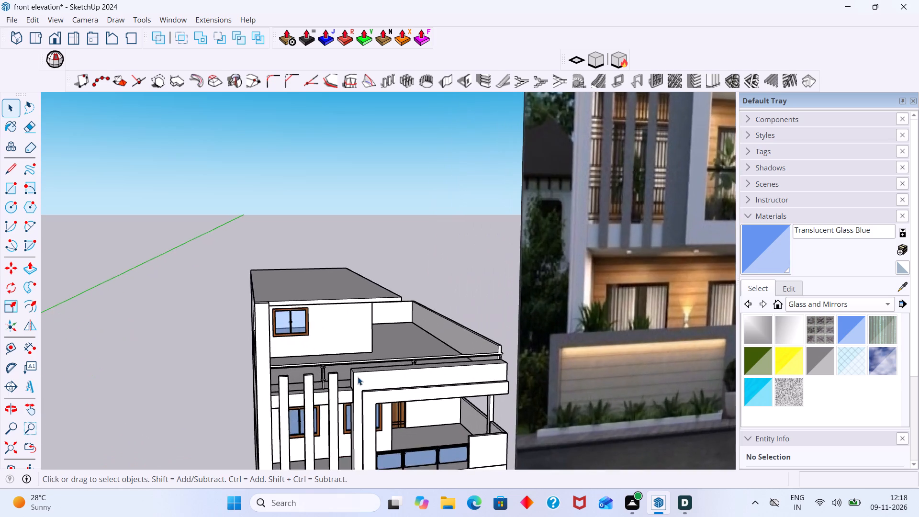
Sample the black Color M09 from the lower balcony railing and apply it to the terrace rail group.
scroll(358, 377, "up", 3)
middle_click_drag(357, 376, 333, 377)
scroll(321, 371, "up", 16)
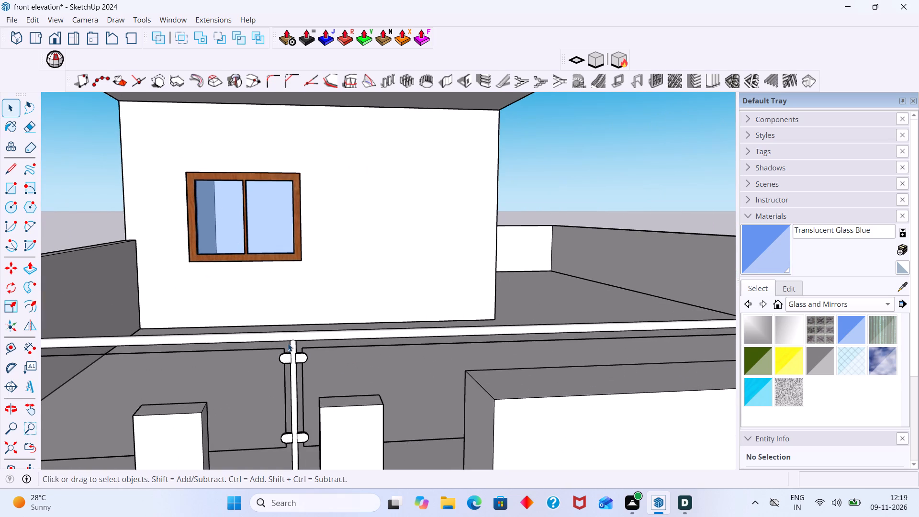
left_click(295, 341)
scroll(296, 341, "down", 20)
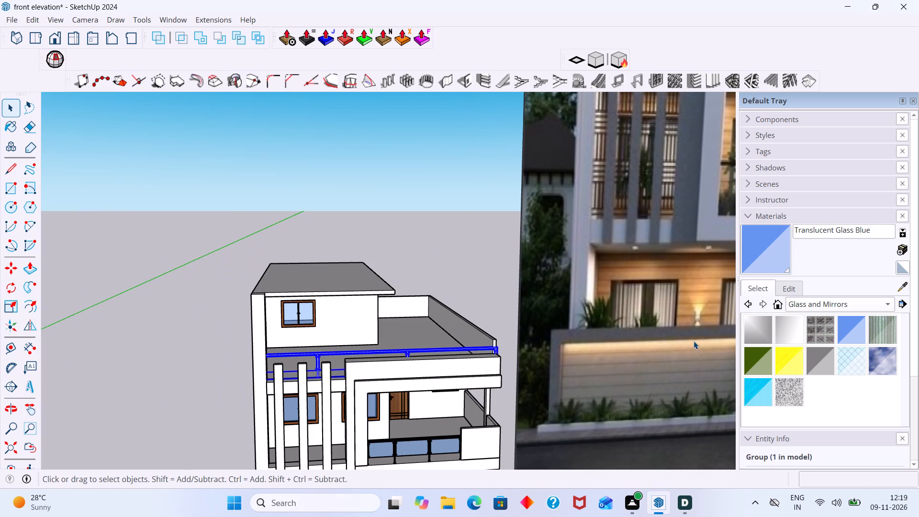
left_click(904, 284)
scroll(385, 439, "up", 2)
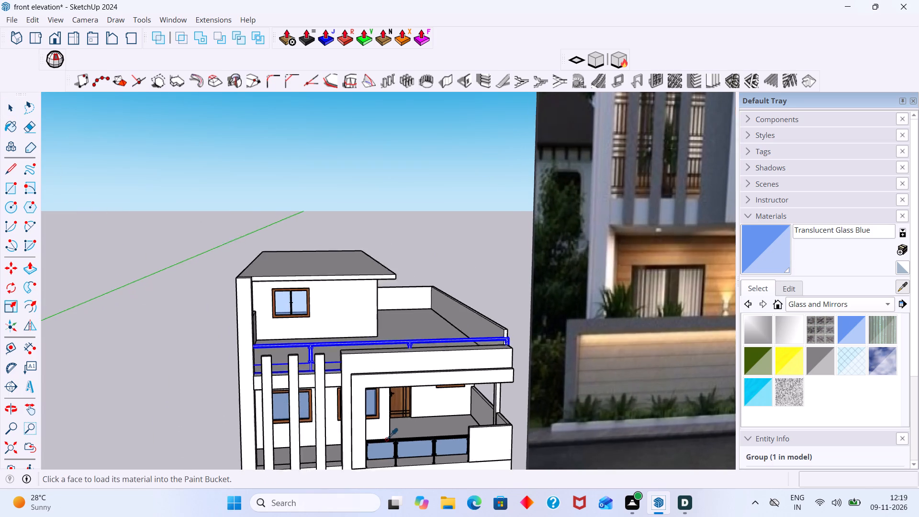
scroll(386, 439, "up", 11)
left_click(397, 442)
scroll(341, 359, "down", 3)
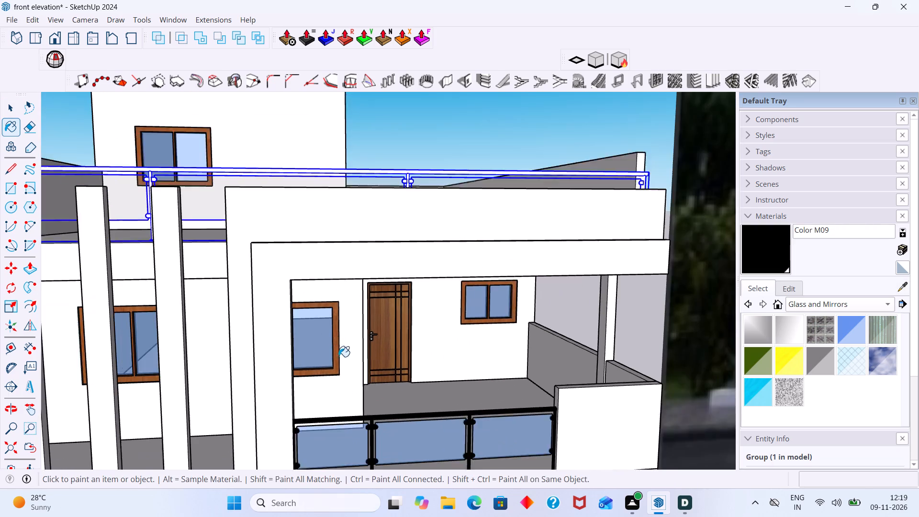
scroll(338, 357, "down", 2)
left_click(185, 206)
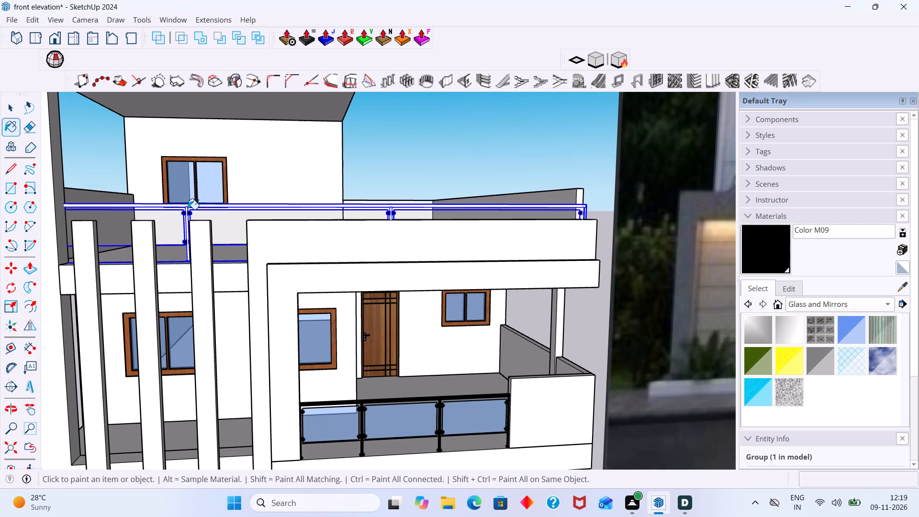
scroll(187, 210, "up", 6)
left_click(176, 202)
left_click(175, 203)
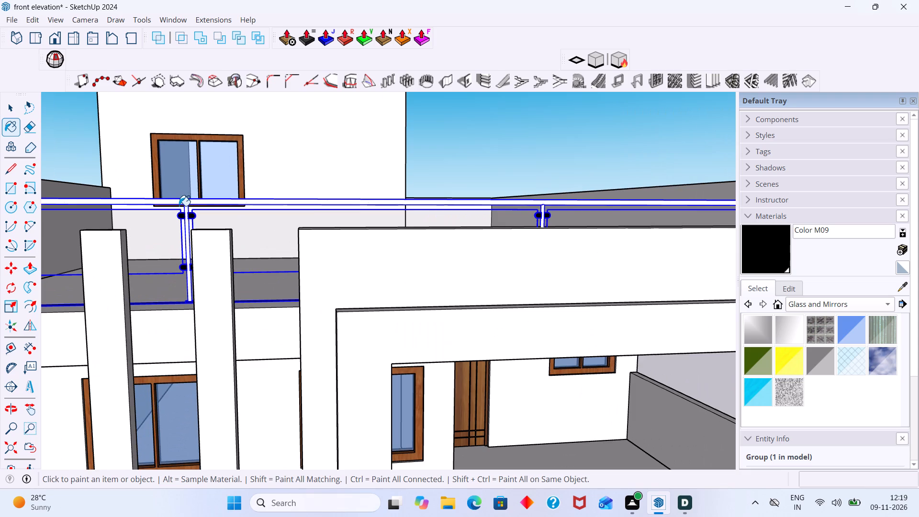
Open the terrace rail group and paint all of its parts with Color M09.
key("space")
left_click(187, 202)
double_click(187, 202)
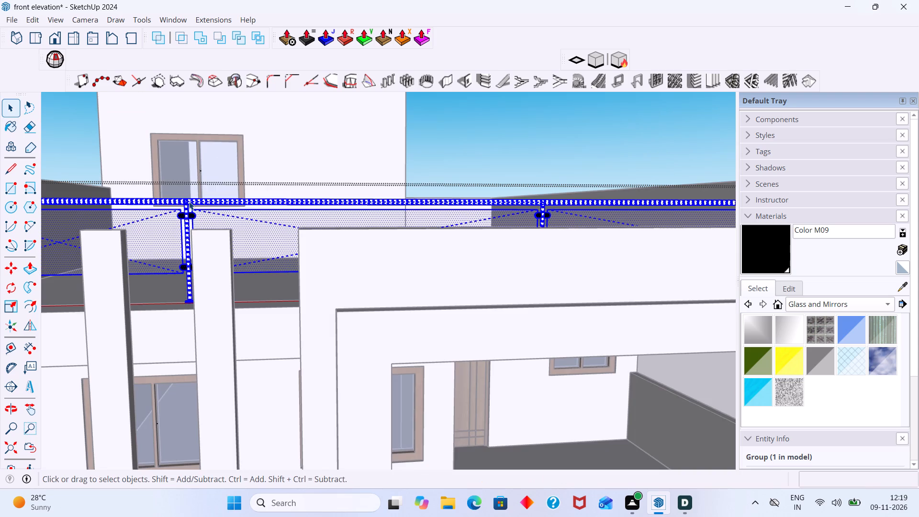
left_click(756, 260)
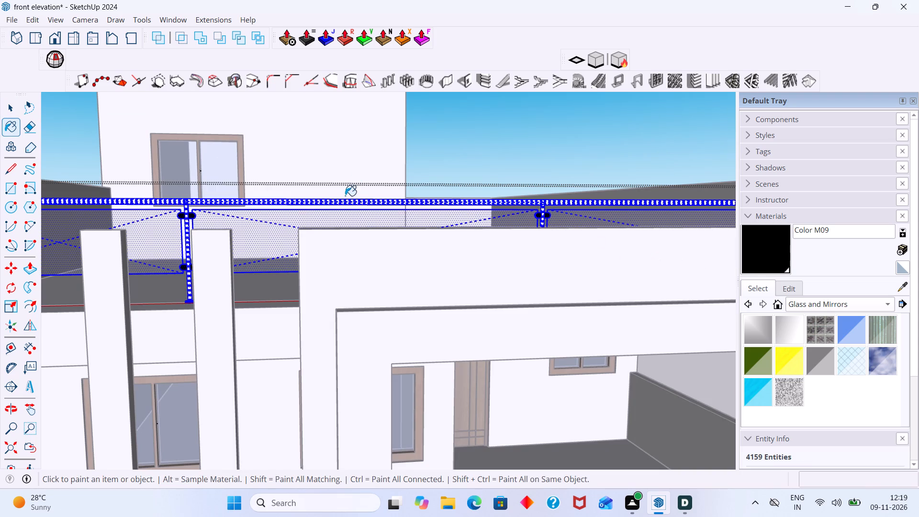
left_click(345, 203)
key("space")
scroll(360, 225, "down", 6)
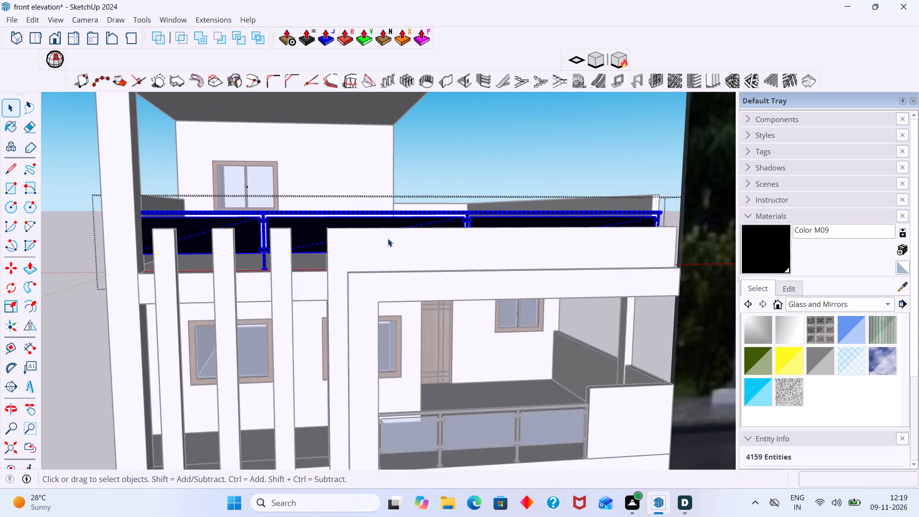
scroll(388, 238, "down", 2)
Paint the three glass panels of the terrace rail with Translucent Glass Blue and close the rail group.
left_click(150, 284)
scroll(269, 232, "up", 11)
middle_click_drag(266, 234, 309, 257)
scroll(212, 243, "up", 3)
double_click(200, 238)
left_click(203, 245)
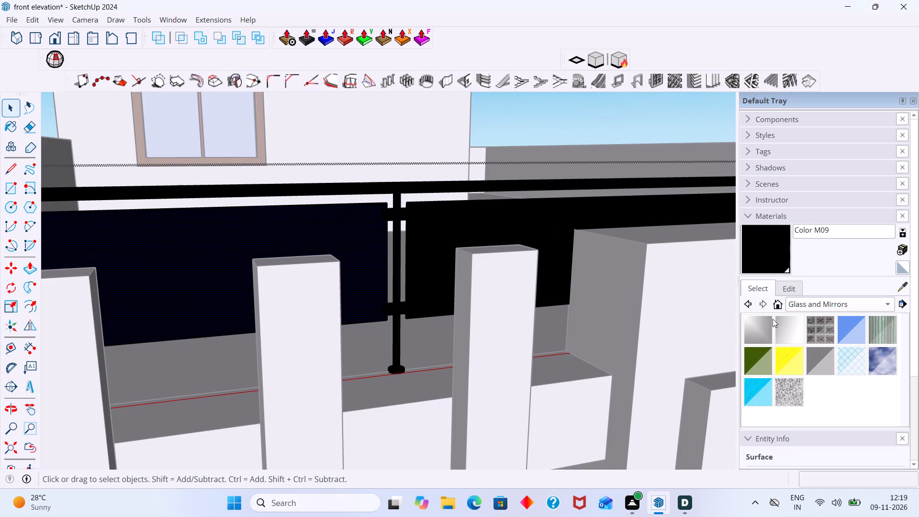
left_click(841, 337)
left_click(165, 240)
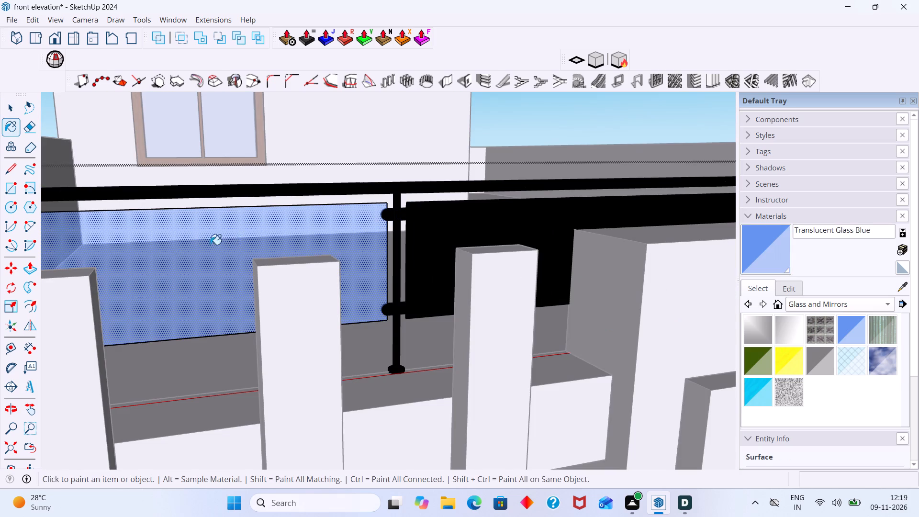
left_click(450, 240)
scroll(446, 235, "down", 6)
middle_click_drag(436, 232, 355, 238, "shift")
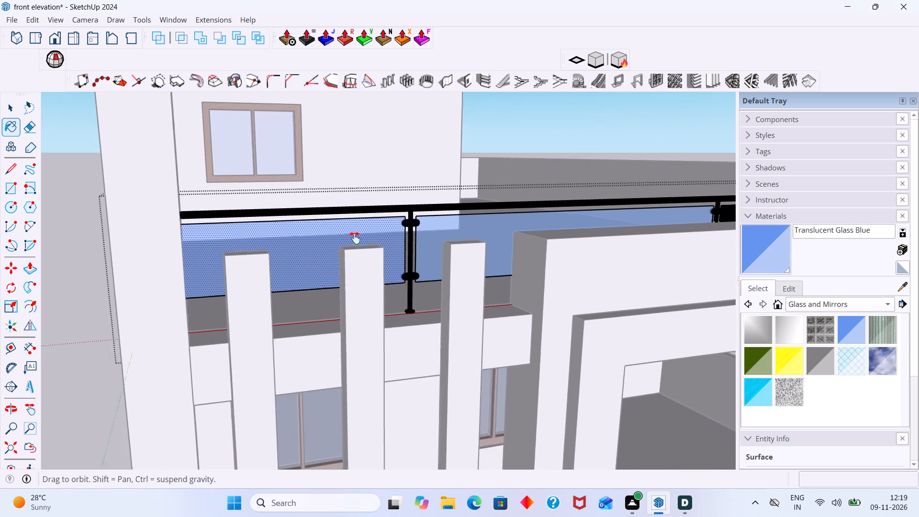
middle_click_drag(355, 238, 158, 262, "shift")
scroll(587, 233, "up", 5)
left_click(543, 234)
scroll(542, 234, "up", 1)
scroll(542, 235, "down", 9)
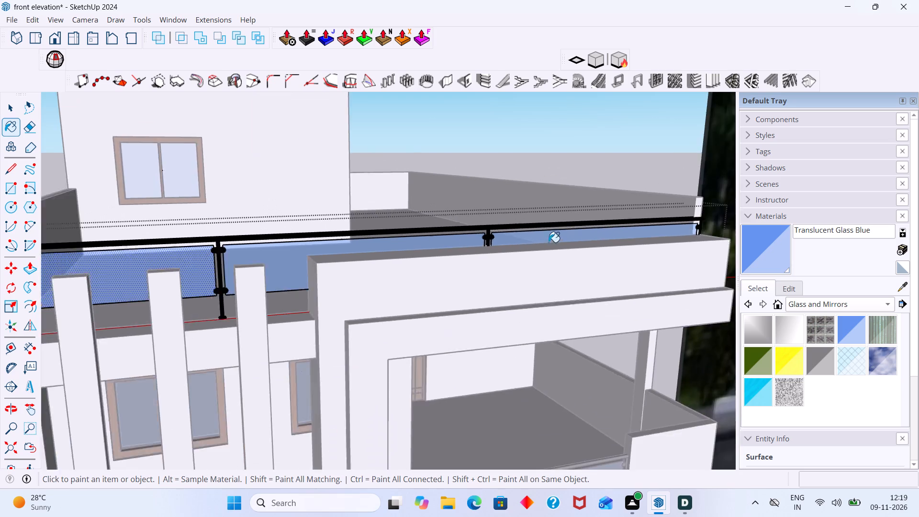
scroll(549, 242, "down", 4)
key("space")
left_click(79, 373)
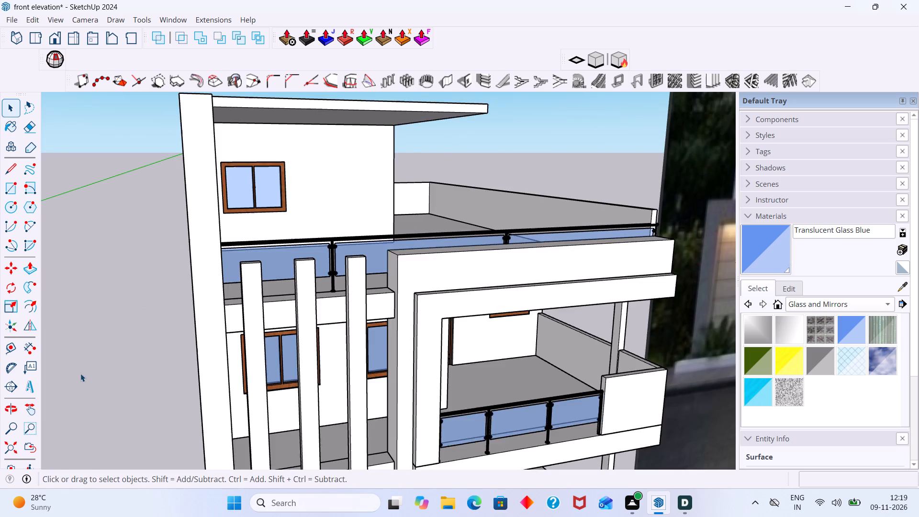
Examine the painted terrace rail from the front and side of the house.
scroll(224, 328, "down", 3)
scroll(442, 270, "up", 3)
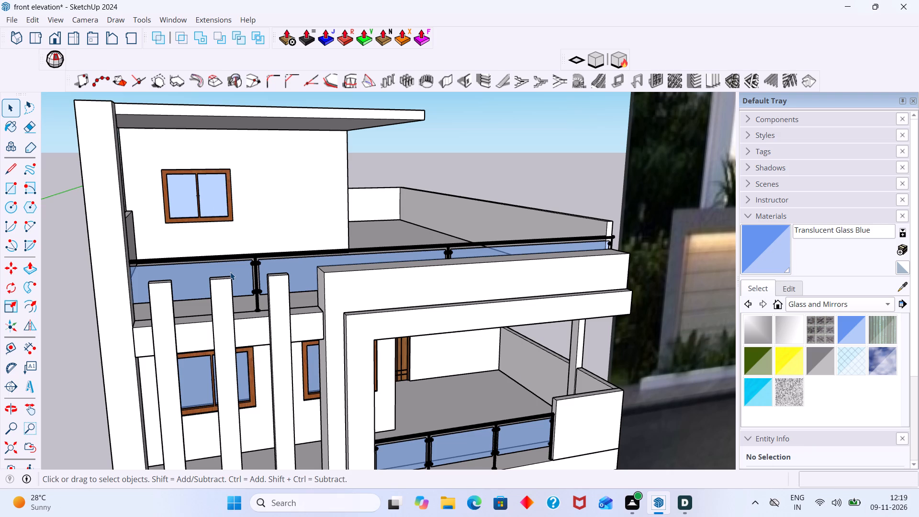
scroll(331, 241, "down", 3)
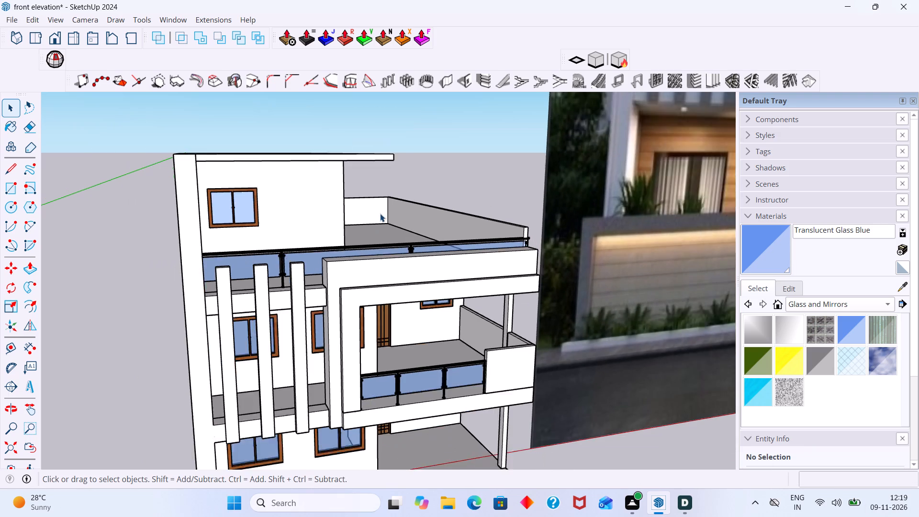
scroll(380, 214, "down", 1)
left_click(454, 176)
scroll(258, 258, "up", 5)
middle_click_drag(295, 257, 340, 256)
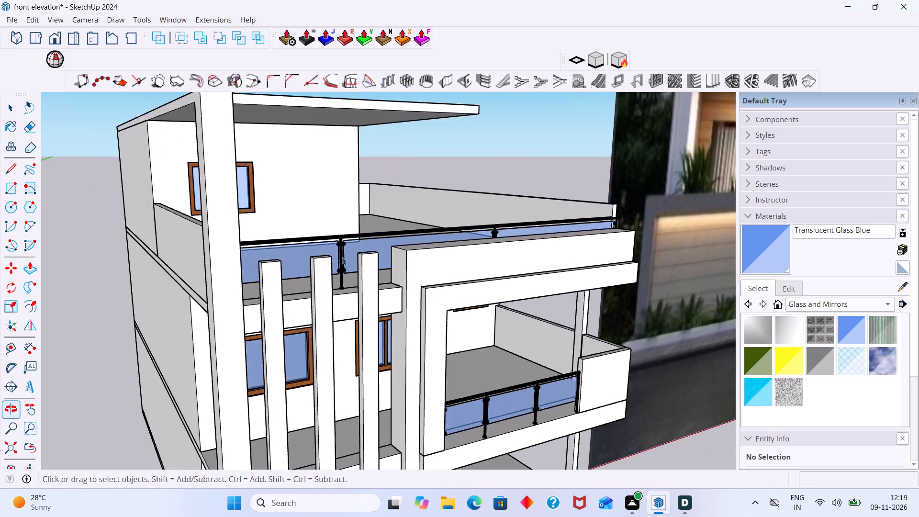
scroll(342, 257, "up", 1)
scroll(342, 257, "down", 8)
scroll(476, 185, "down", 2)
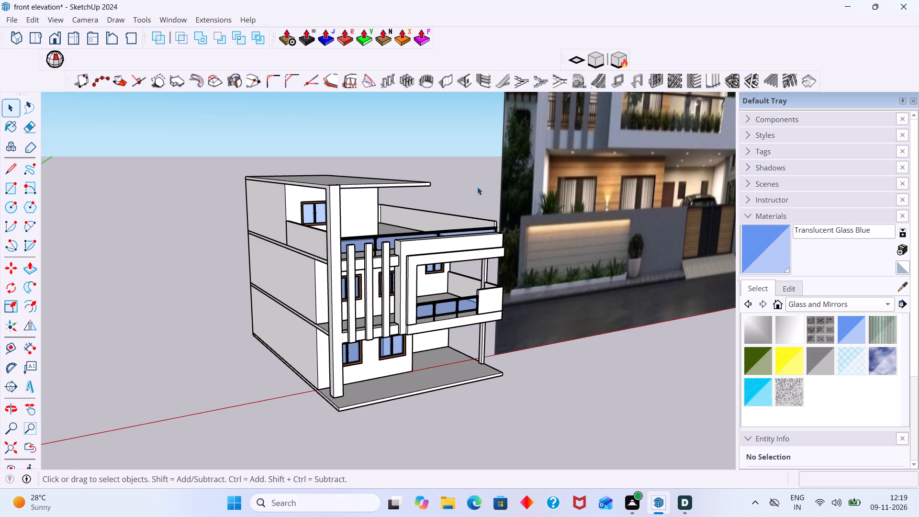
Compare the house's top floor, roof slab and terrace with the upper storey and slatted roof opening in the reference photo.
middle_click_drag(477, 191, 468, 269, "shift")
middle_click_drag(640, 199, 636, 237, "shift")
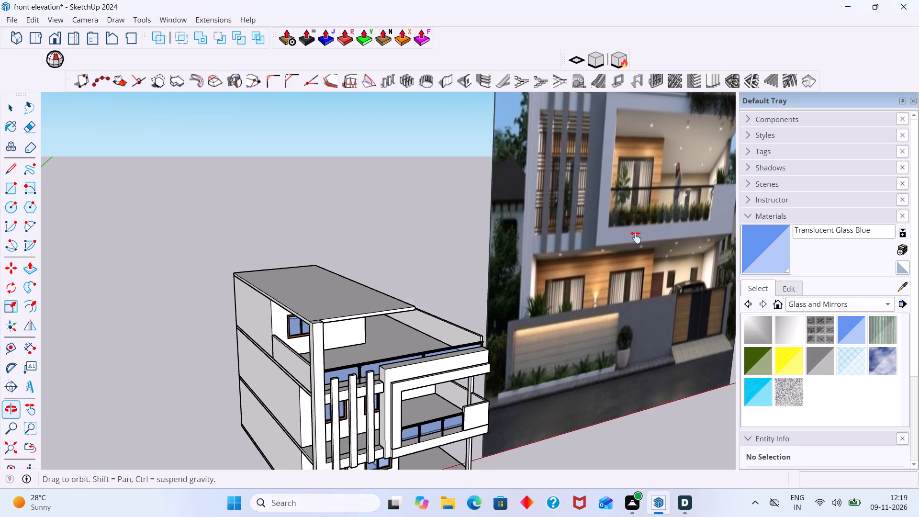
middle_click_drag(636, 237, 631, 310, "shift")
scroll(647, 160, "up", 3)
middle_click_drag(654, 164, 701, 171)
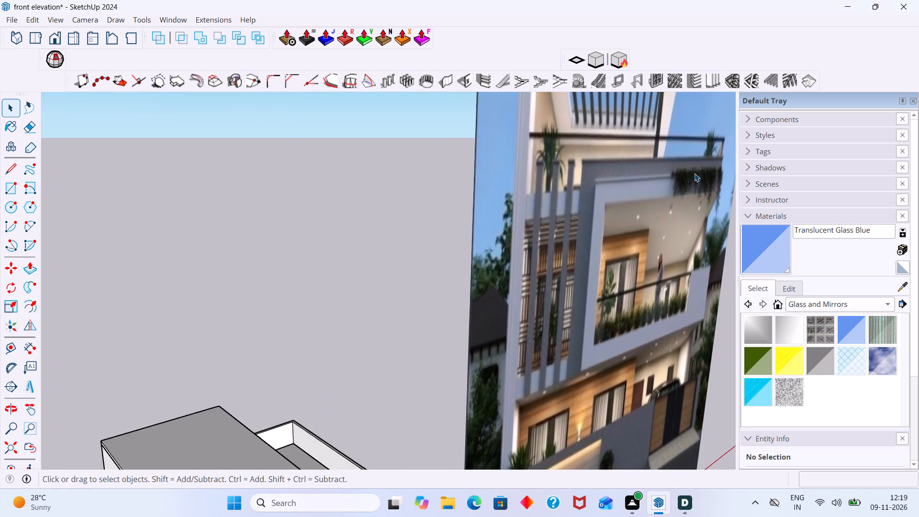
scroll(691, 174, "down", 5)
middle_click_drag(539, 244, 474, 165, "shift")
scroll(435, 315, "up", 1)
middle_click_drag(433, 312, 392, 272, "shift")
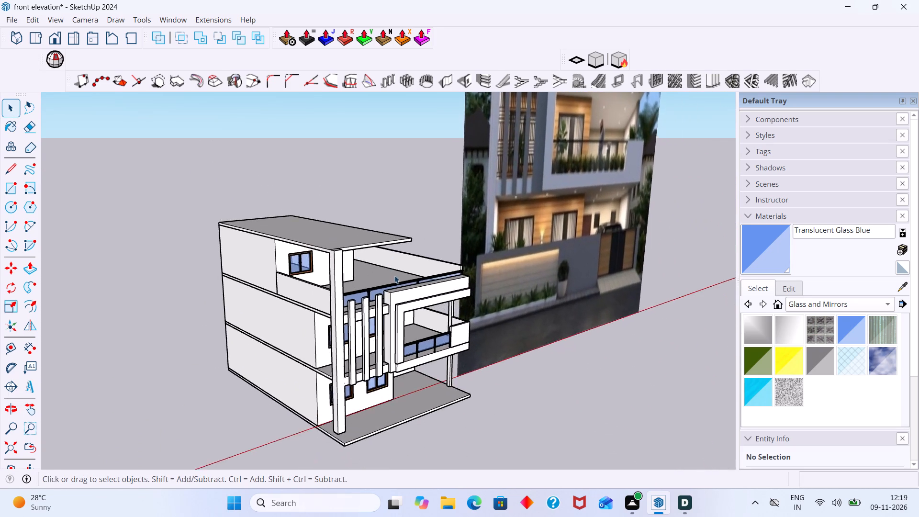
scroll(410, 273, "down", 5)
middle_click_drag(522, 183, 479, 285, "shift")
scroll(460, 249, "up", 10)
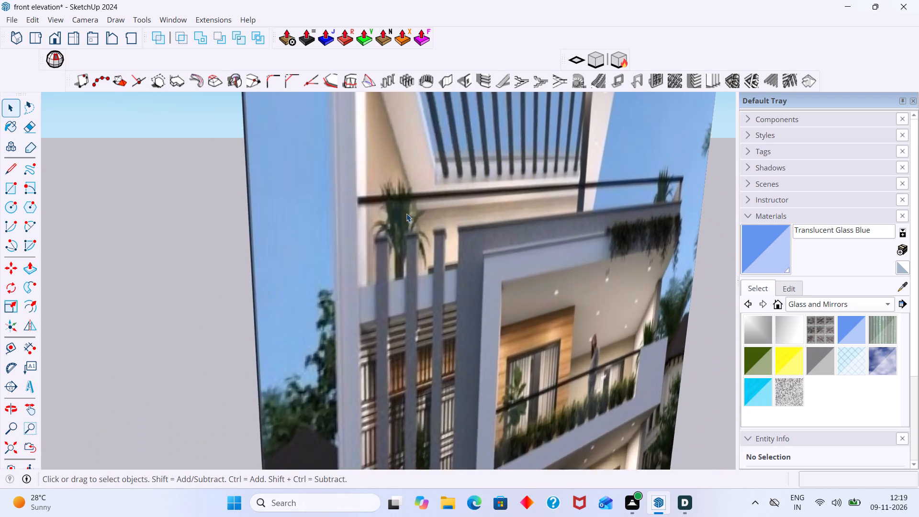
scroll(406, 214, "up", 3)
scroll(409, 207, "down", 8)
middle_click_drag(454, 216, 431, 211)
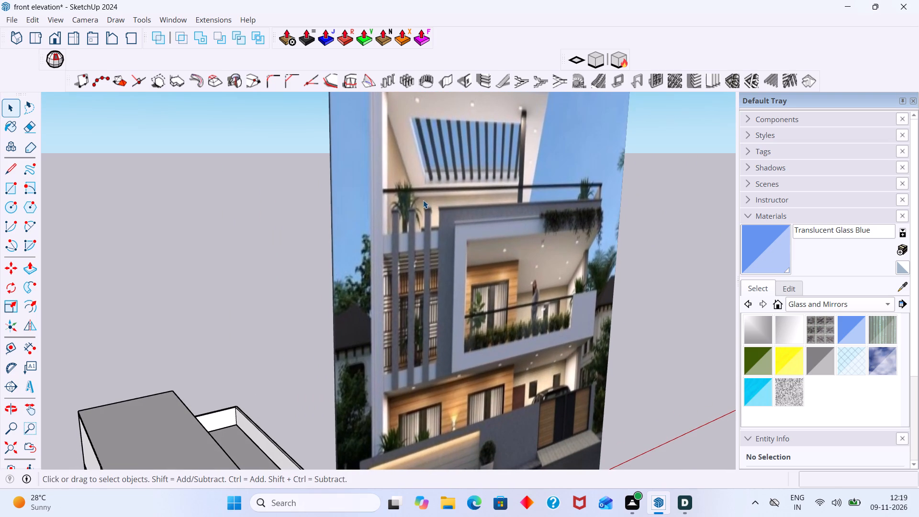
middle_click_drag(294, 332, 239, 259)
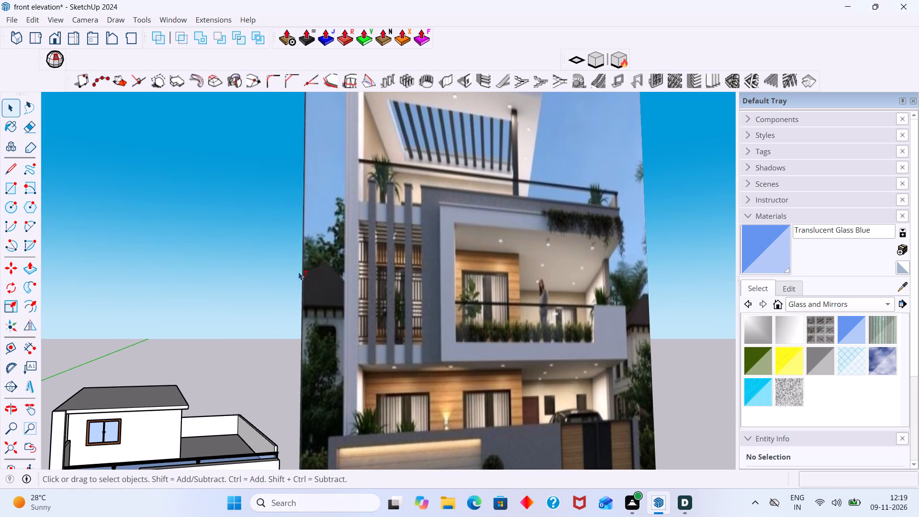
middle_click_drag(304, 262, 324, 225, "shift")
scroll(325, 230, "down", 8)
middle_click_drag(322, 253, 317, 275)
scroll(382, 153, "up", 9)
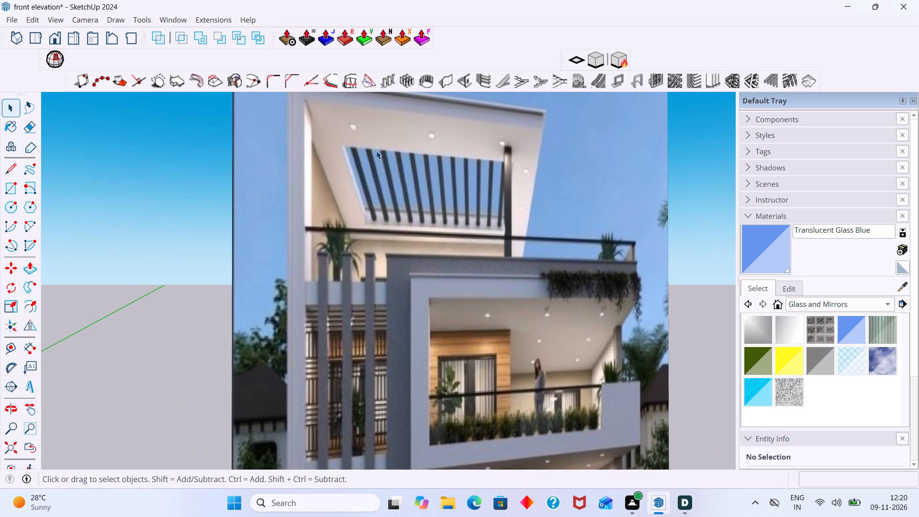
middle_click_drag(510, 165, 483, 243)
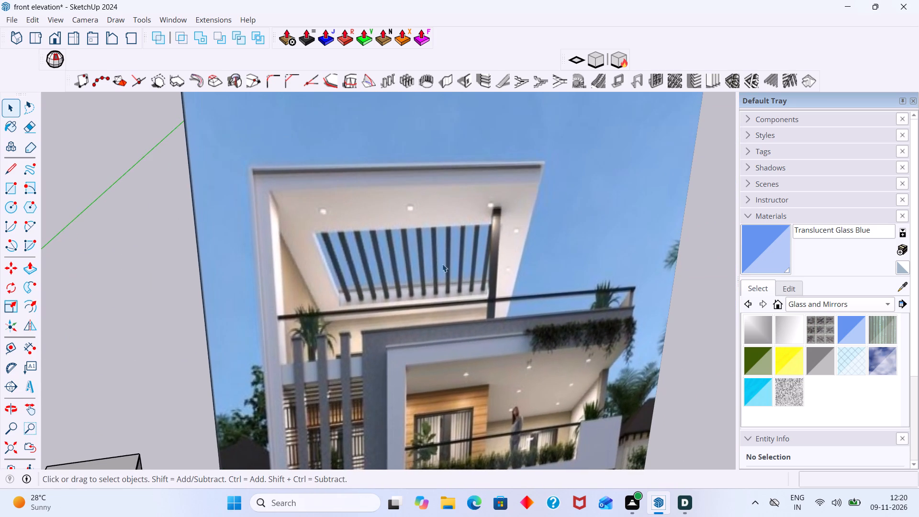
middle_click_drag(428, 266, 475, 145, "shift")
middle_click_drag(246, 359, 398, 140)
scroll(246, 262, "up", 4)
middle_click_drag(249, 241, 191, 233)
scroll(193, 234, "down", 11)
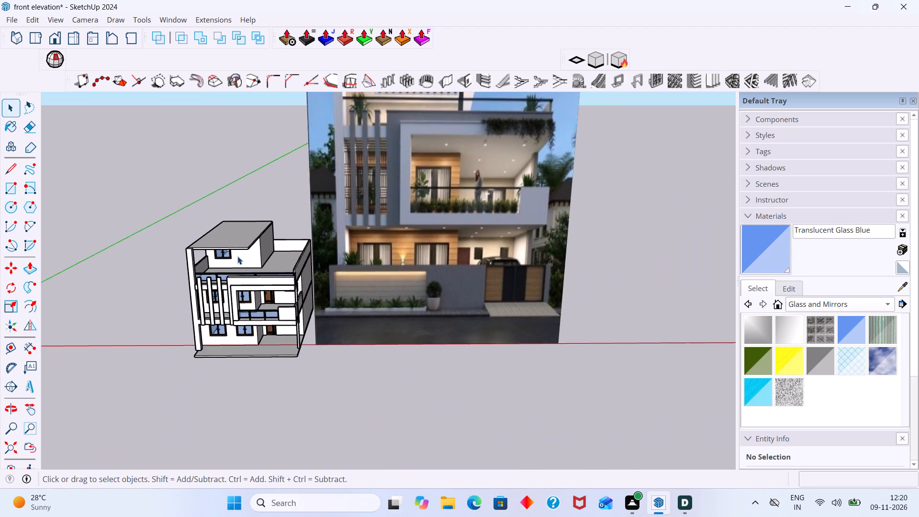
middle_click_drag(238, 256, 241, 380, "shift")
scroll(218, 384, "up", 1)
middle_click_drag(218, 384, 230, 318)
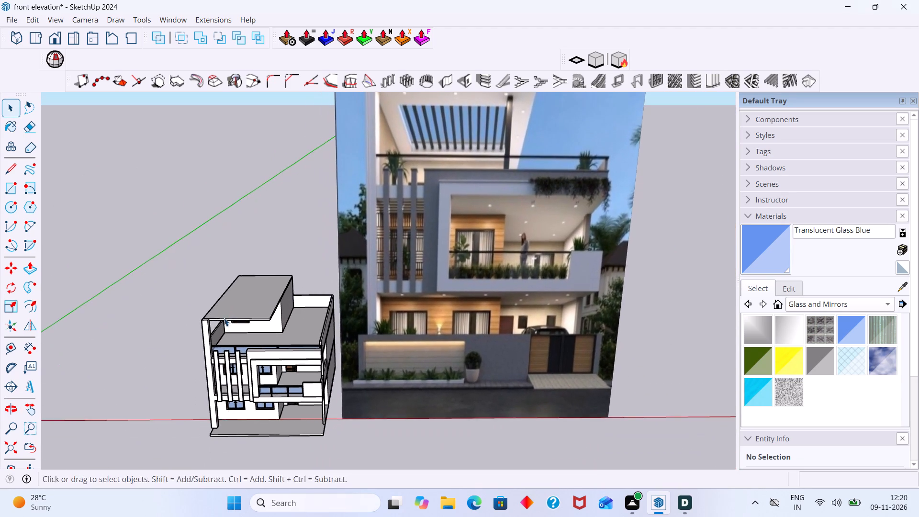
middle_click_drag(224, 318, 224, 388, "shift")
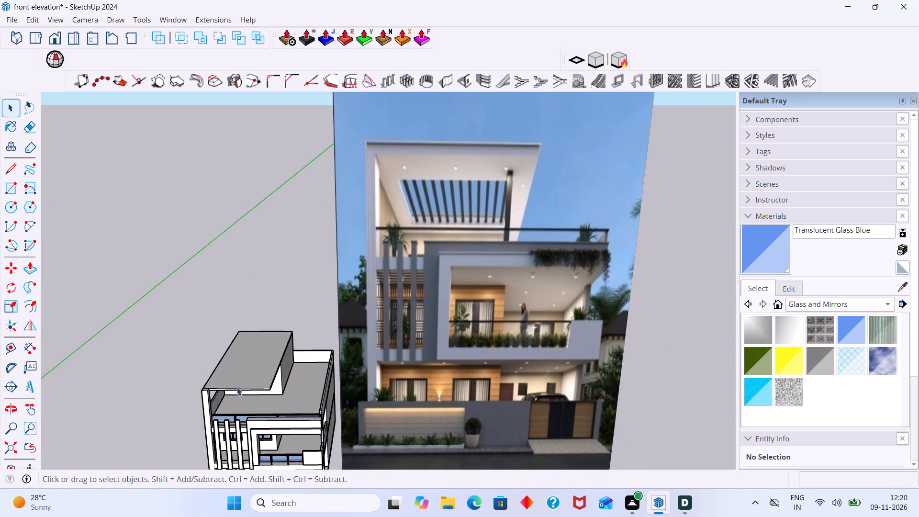
Open the top roof slab group and push the front column's top face down 6" to the slab's underside, then close the group.
scroll(201, 391, "up", 7)
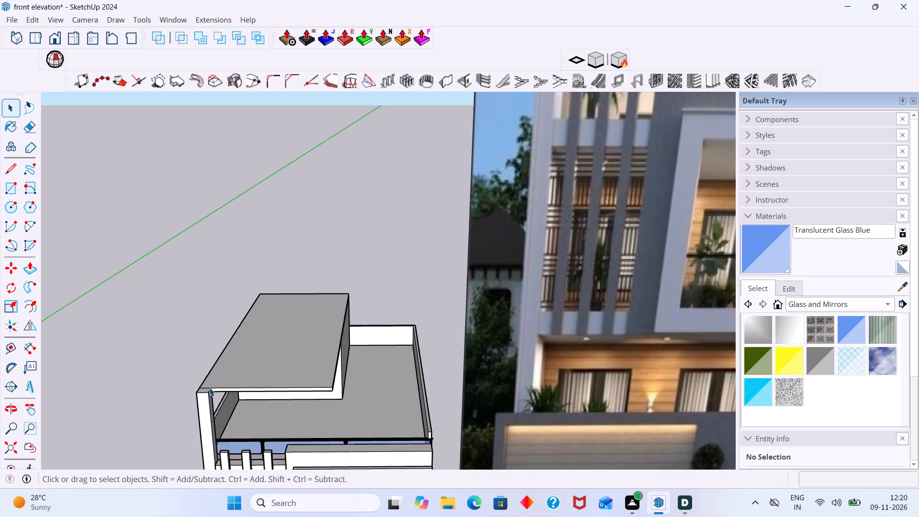
scroll(210, 388, "up", 1)
middle_click_drag(211, 388, 261, 384)
scroll(241, 396, "up", 5)
middle_click_drag(241, 402, 265, 359)
middle_click_drag(261, 371, 330, 398)
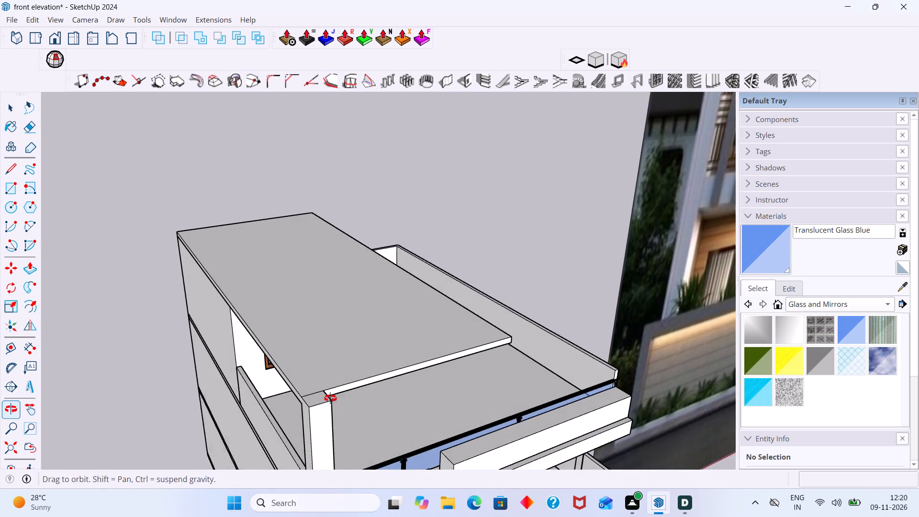
middle_click_drag(330, 398, 331, 398)
scroll(327, 395, "up", 2)
left_click(311, 398)
double_click(315, 399)
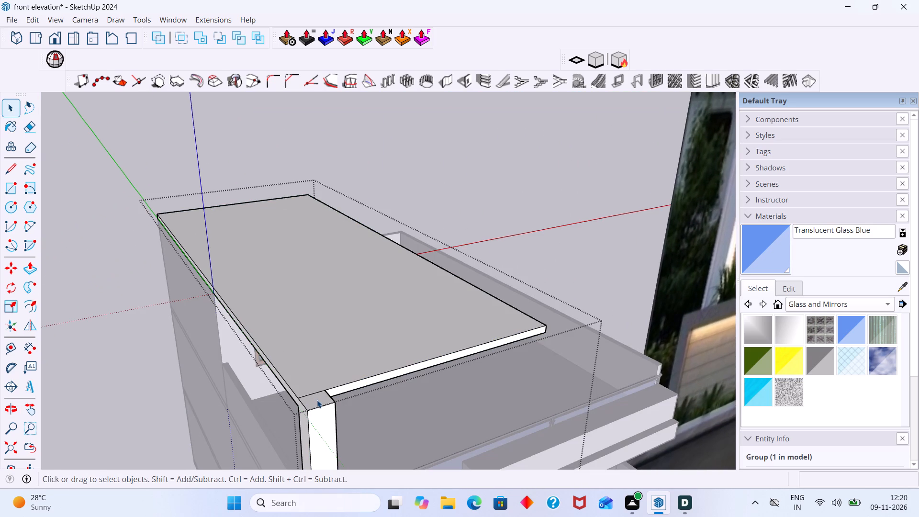
left_click(317, 400)
key("p")
left_click(318, 398)
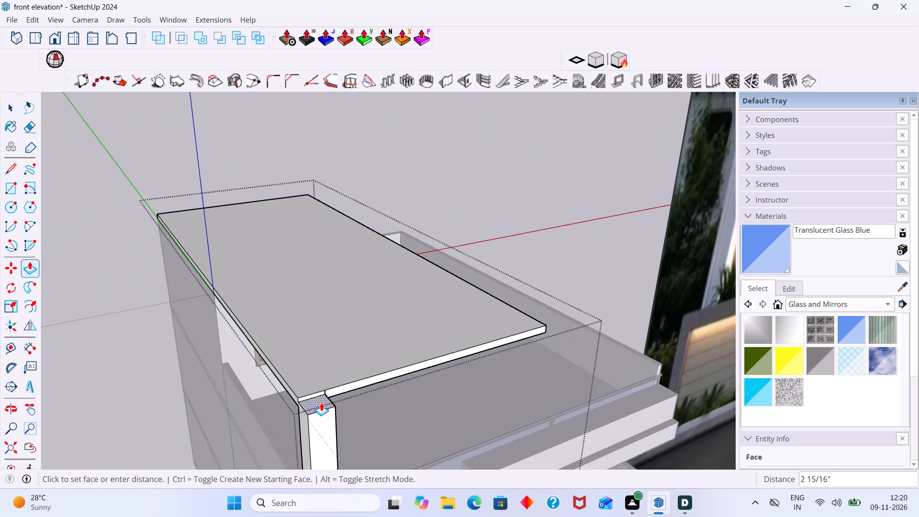
middle_click_drag(299, 403, 356, 374)
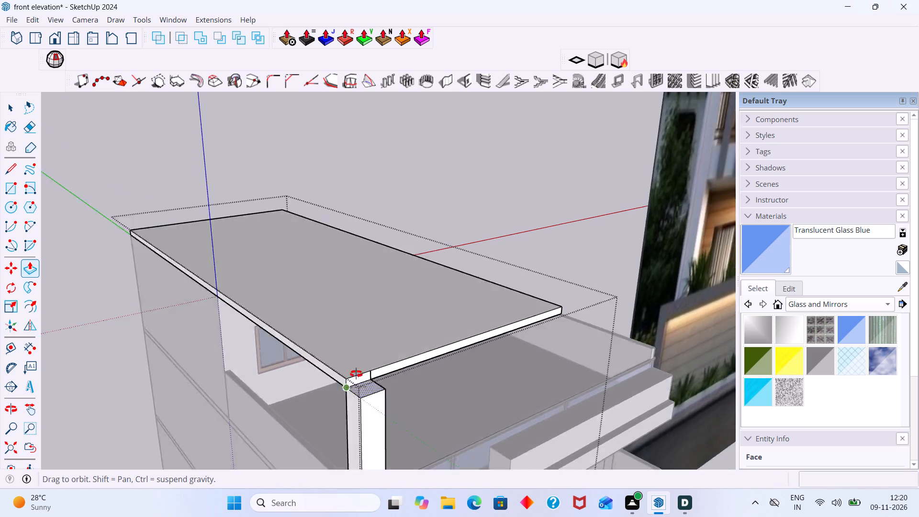
middle_click_drag(356, 374, 372, 364)
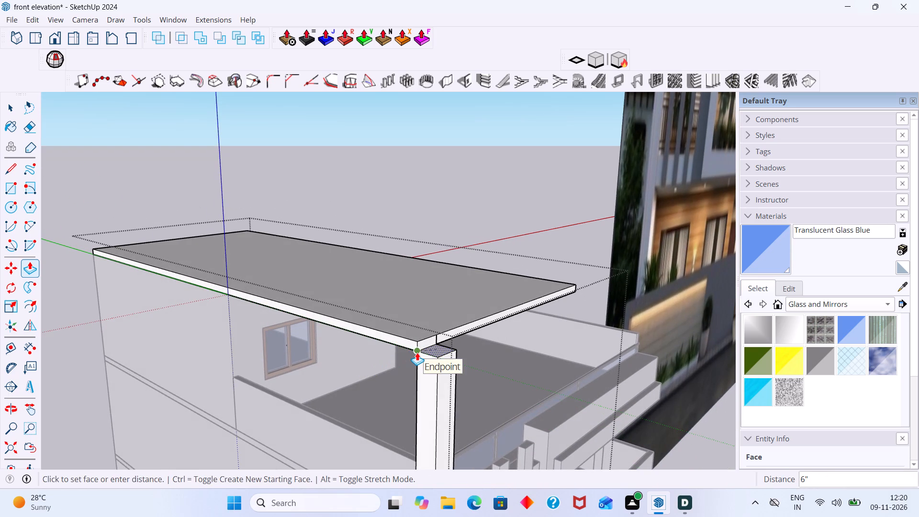
left_click(417, 352)
key("space")
left_click(565, 241)
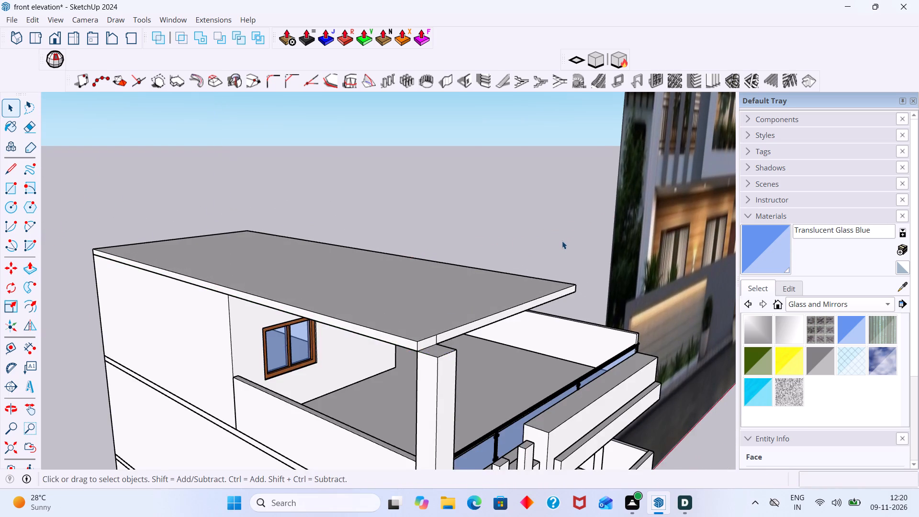
Reopen the roof slab group and delete the leftover short vertical edge on the slab's front face above the column.
middle_click_drag(560, 241, 492, 247)
scroll(421, 290, "down", 4)
middle_click_drag(387, 314, 335, 330)
scroll(291, 345, "up", 2)
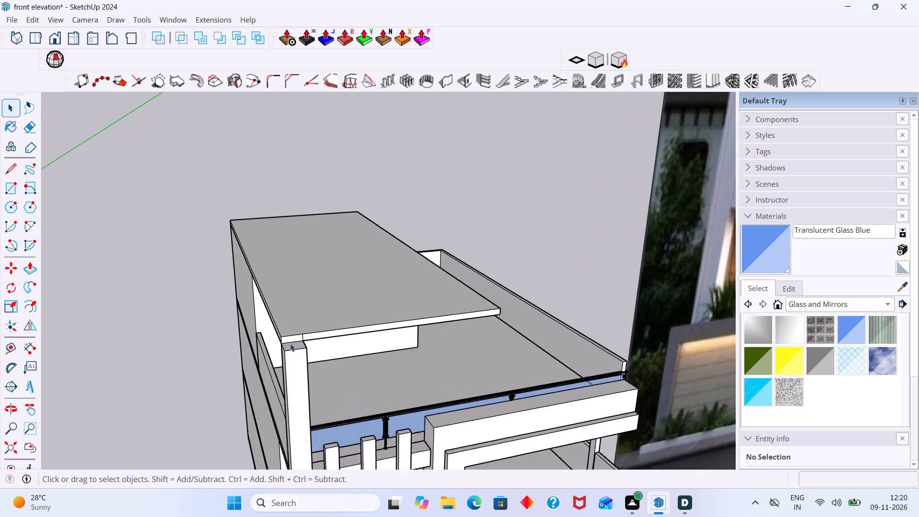
scroll(290, 343, "up", 7)
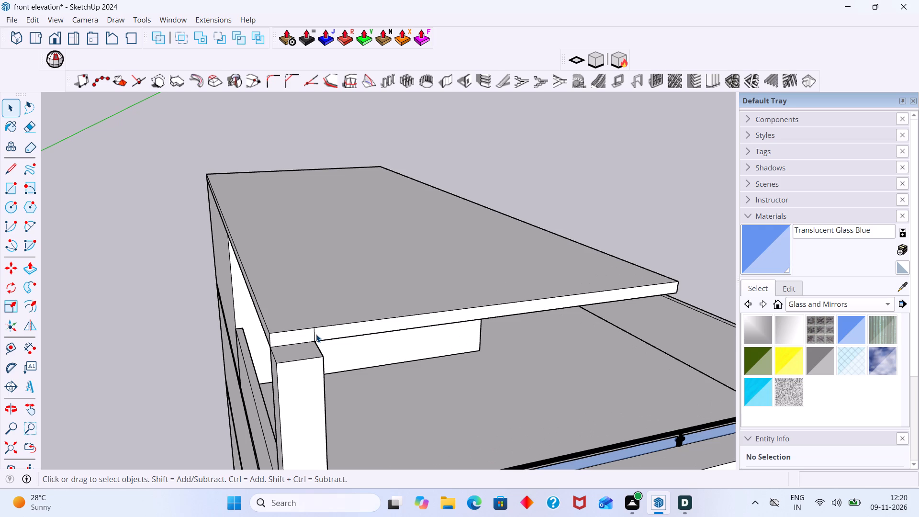
left_click(316, 335)
double_click(315, 335)
left_click(315, 335)
double_click(316, 335)
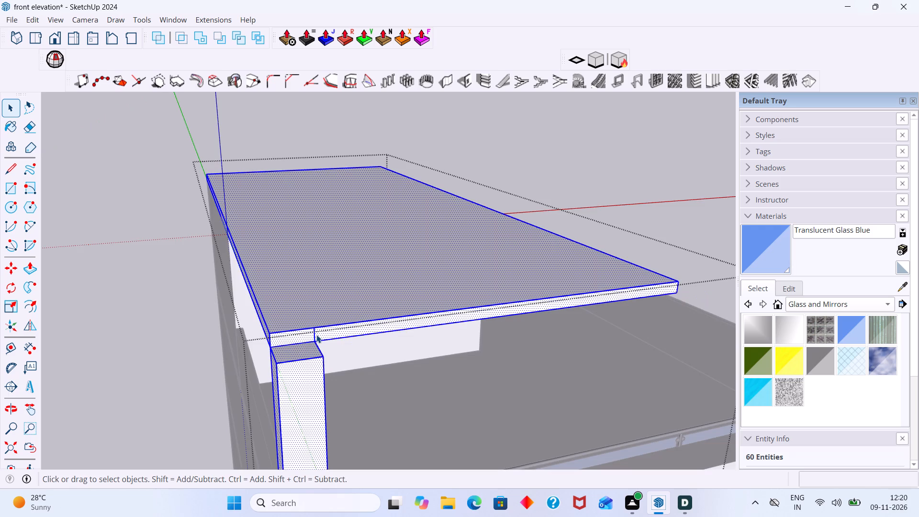
left_click(315, 335)
scroll(309, 336, "up", 1)
left_click(308, 335)
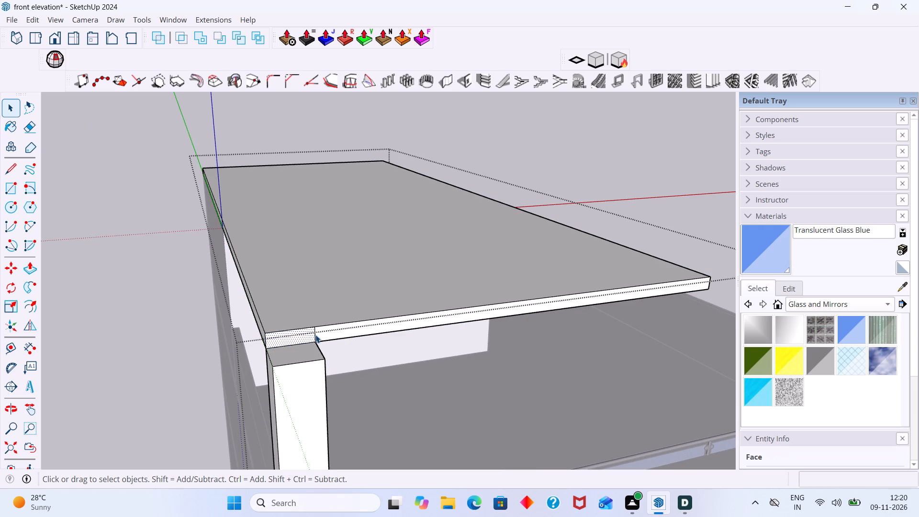
left_click(314, 334)
key("Delete")
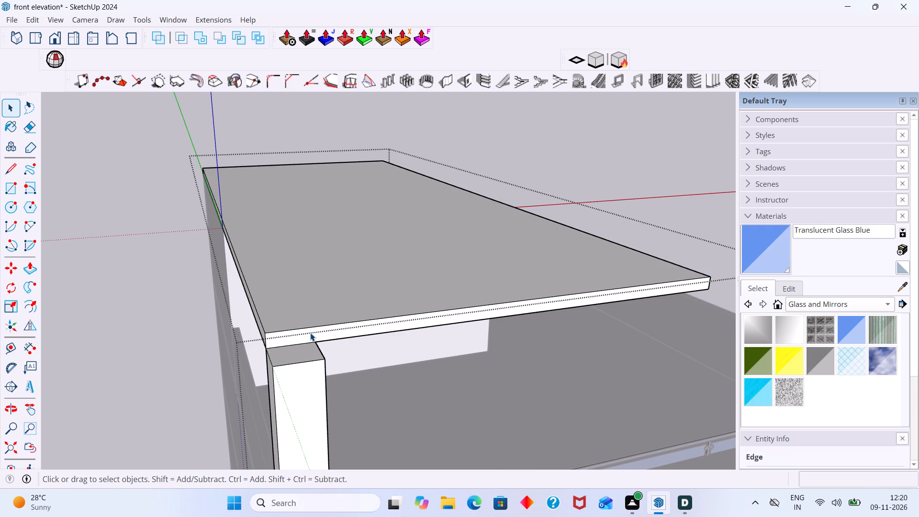
Push/Pull the slab's front face forward over the column until flush with the column's front face, and close the group.
left_click(310, 333)
key("p")
left_click(309, 334)
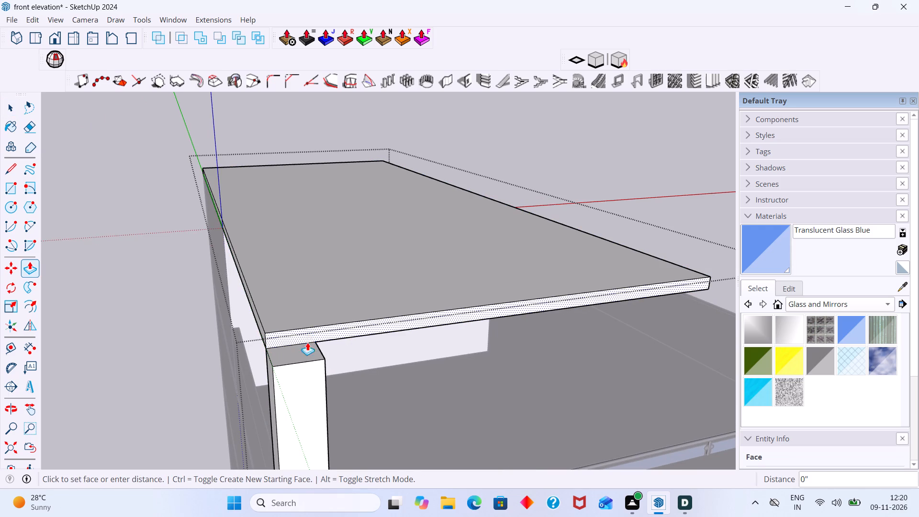
middle_click_drag(275, 361, 406, 320)
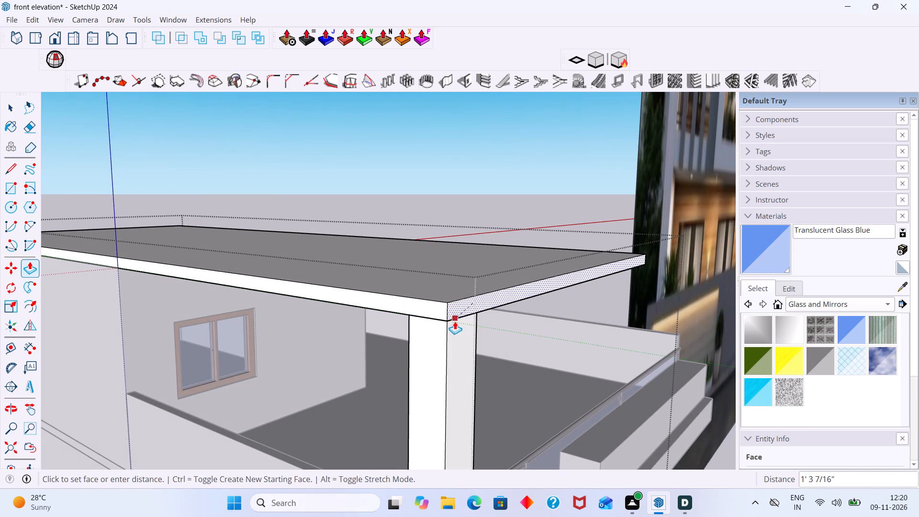
left_click(448, 321)
key("space")
left_click(551, 205)
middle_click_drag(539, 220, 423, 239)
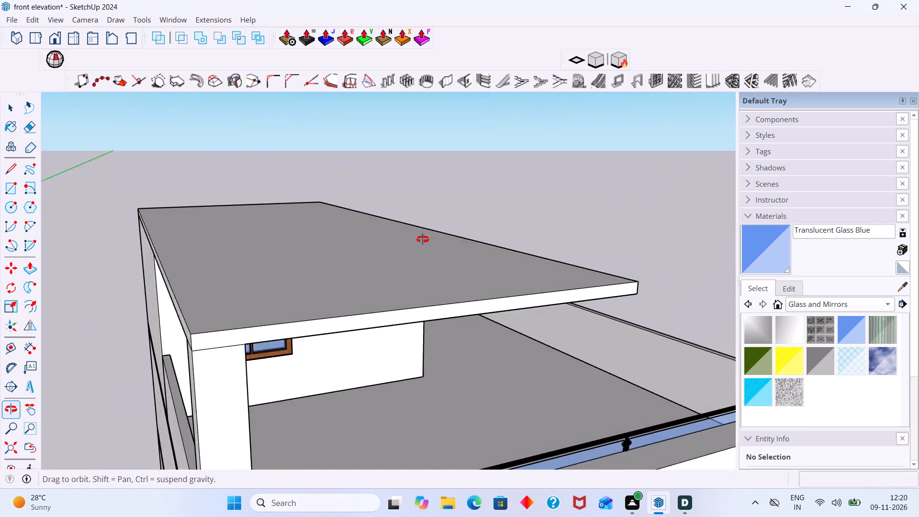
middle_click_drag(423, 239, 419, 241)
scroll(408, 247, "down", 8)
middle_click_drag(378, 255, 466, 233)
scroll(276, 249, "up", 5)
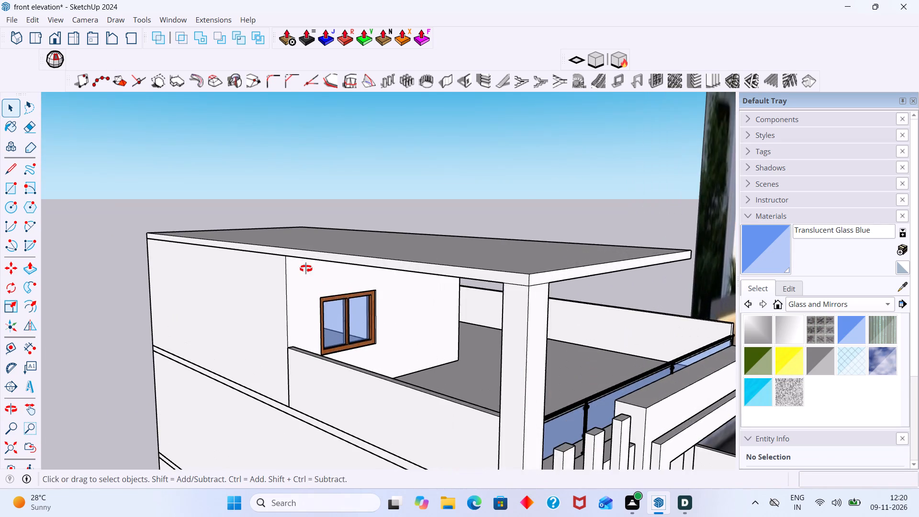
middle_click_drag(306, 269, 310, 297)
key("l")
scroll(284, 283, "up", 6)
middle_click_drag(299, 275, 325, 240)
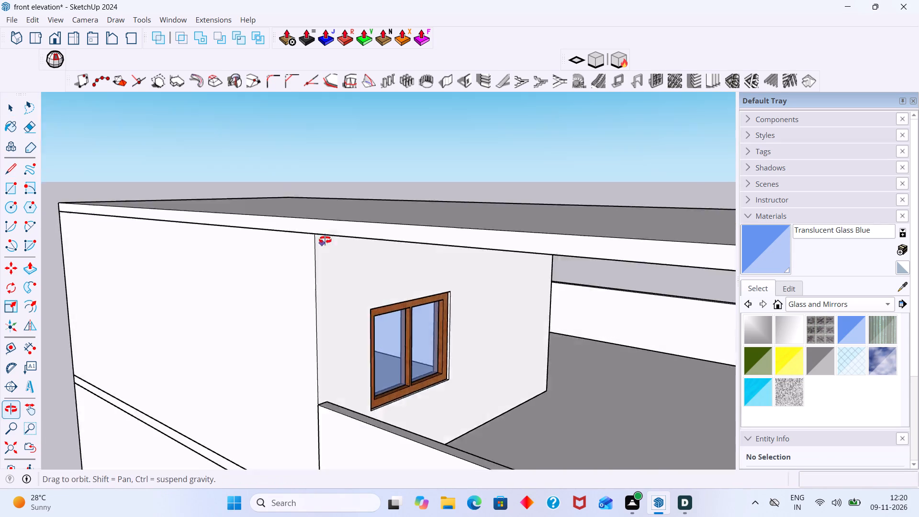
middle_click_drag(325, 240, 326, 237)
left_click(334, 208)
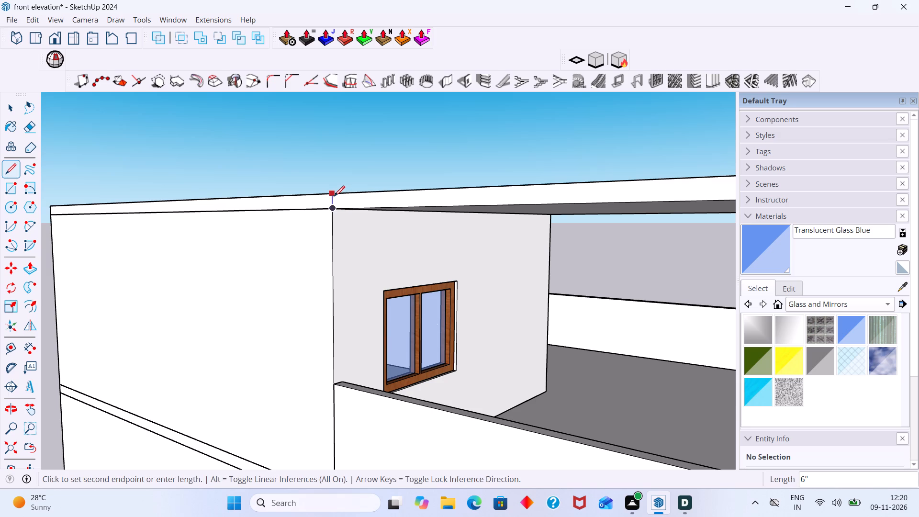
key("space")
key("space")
Open the roof slab group and draw a vertical line across the slab's side face at the window wall's corner.
triple_click(375, 197)
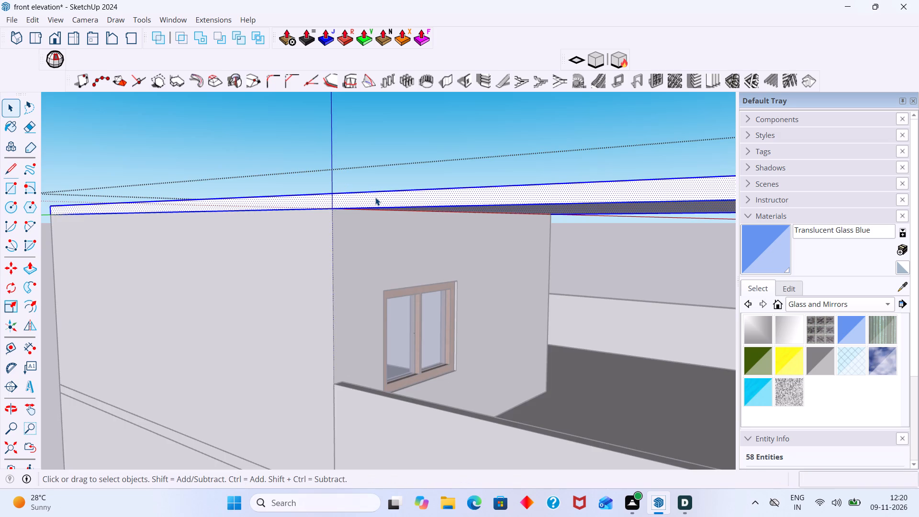
middle_click_drag(376, 200, 366, 252)
scroll(330, 279, "up", 1)
key("l")
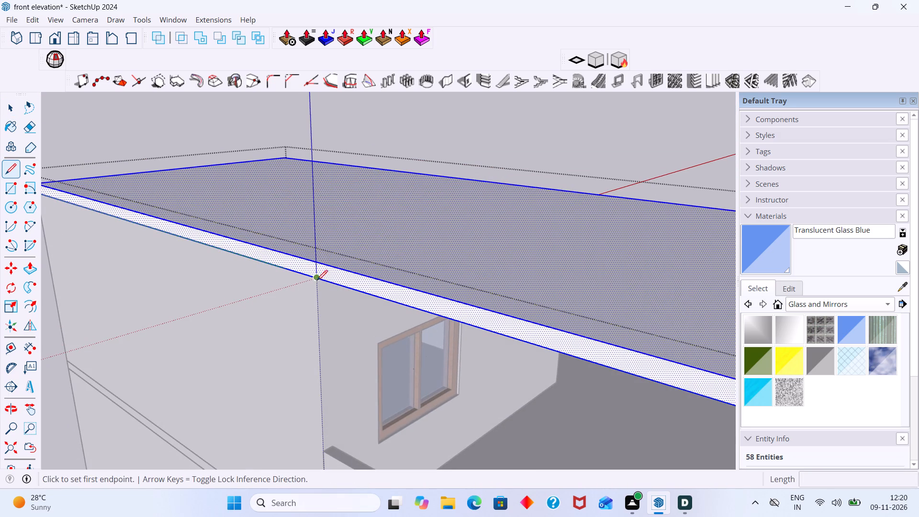
scroll(313, 282, "up", 5)
left_click(319, 275)
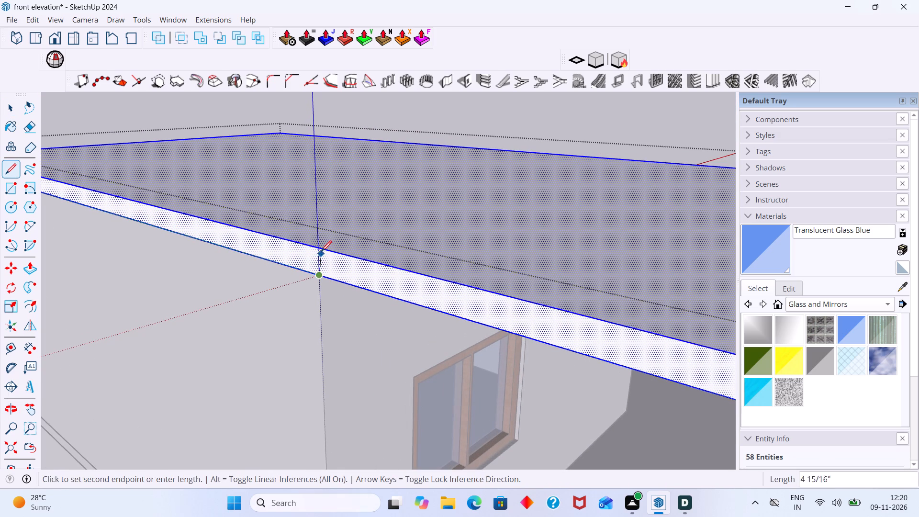
left_click(320, 247)
Draw a line about 16' 11 3/4" long across the slab's top face, parallel to the red axis, meeting the side line.
scroll(412, 198, "down", 3)
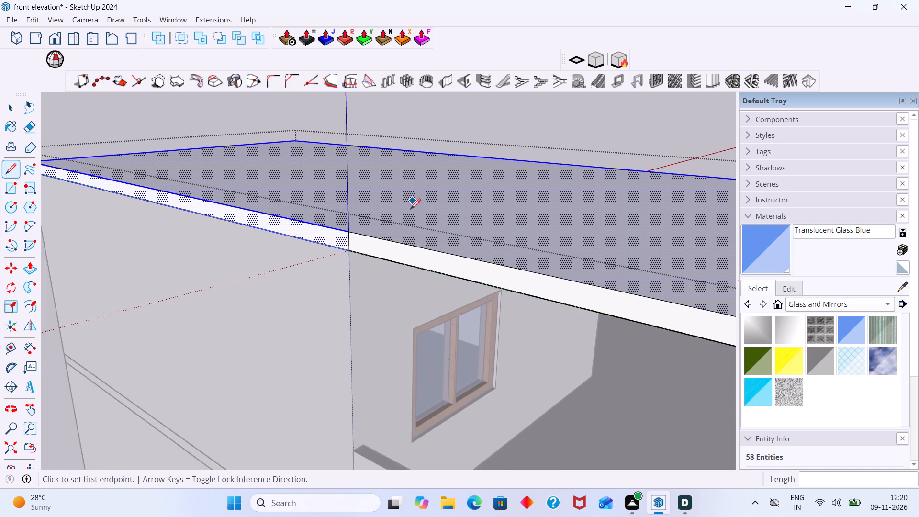
middle_click_drag(408, 216, 314, 263)
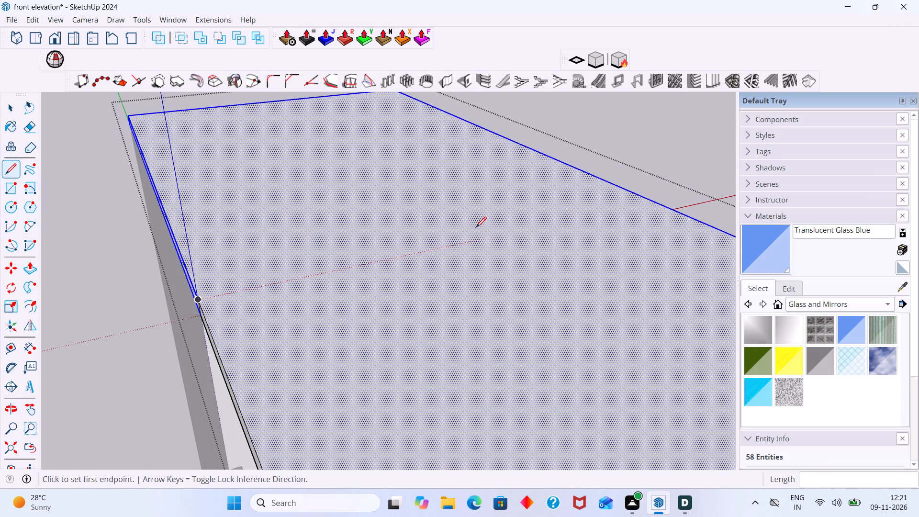
key("Right")
key("Right")
left_click(652, 201)
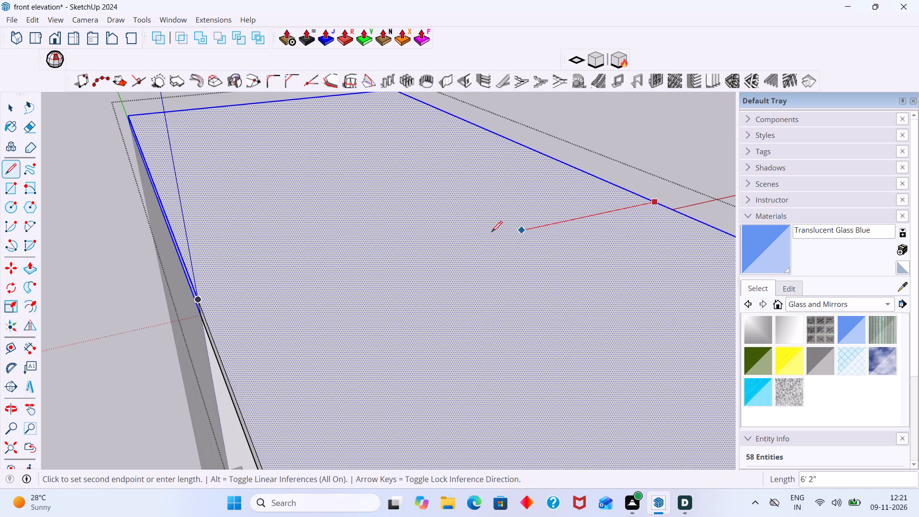
left_click(200, 298)
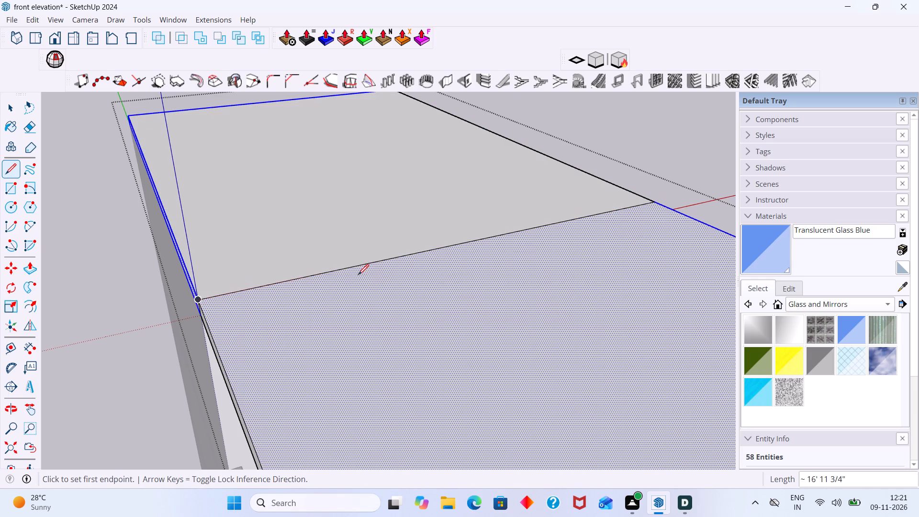
Draw a 6" vertical line down the slab's opposite side face from the end of the top line, and close the group.
middle_click_drag(642, 194, 478, 168)
scroll(561, 214, "down", 7)
middle_click_drag(655, 242, 443, 202)
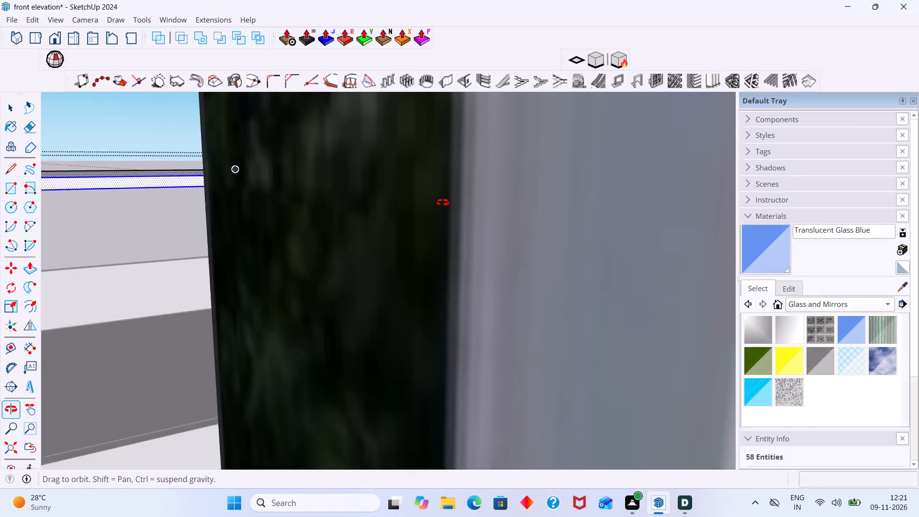
middle_click_drag(443, 202, 421, 205)
scroll(244, 194, "up", 7)
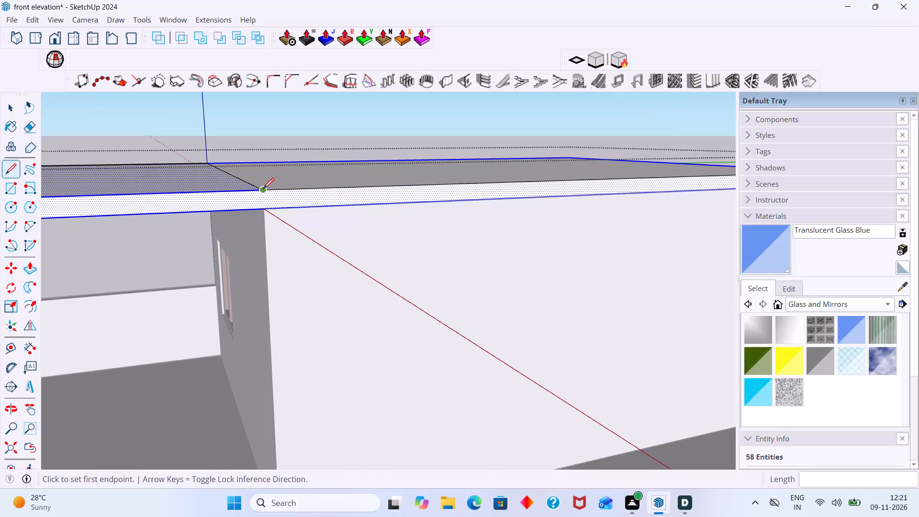
left_click(263, 189)
scroll(267, 209, "up", 1)
left_click(266, 209)
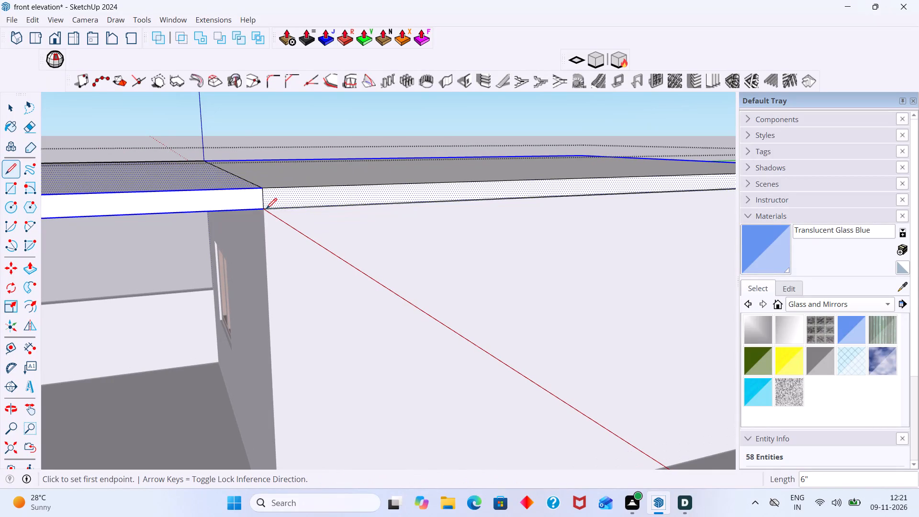
scroll(265, 209, "up", 1)
middle_click_drag(265, 209, 321, 84)
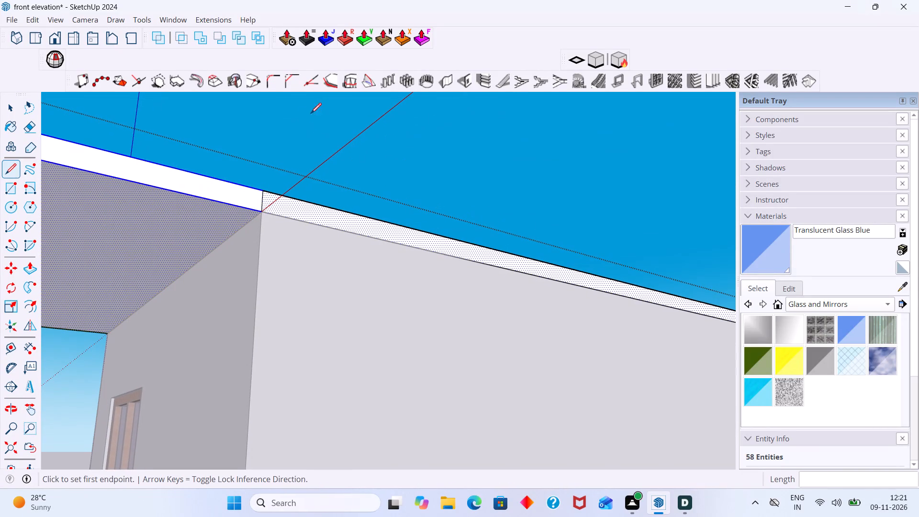
key("space")
middle_click_drag(288, 193, 291, 308)
scroll(283, 312, "down", 7)
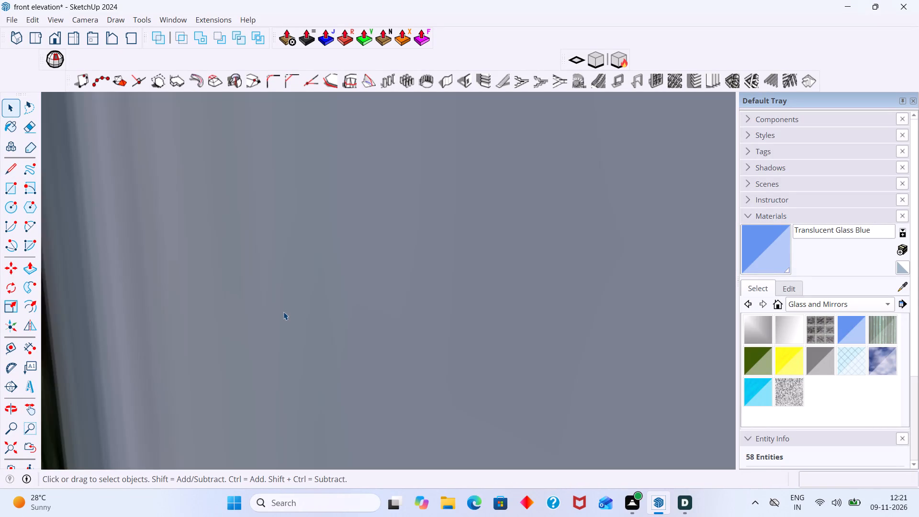
scroll(282, 310, "down", 11)
left_click(8, 444)
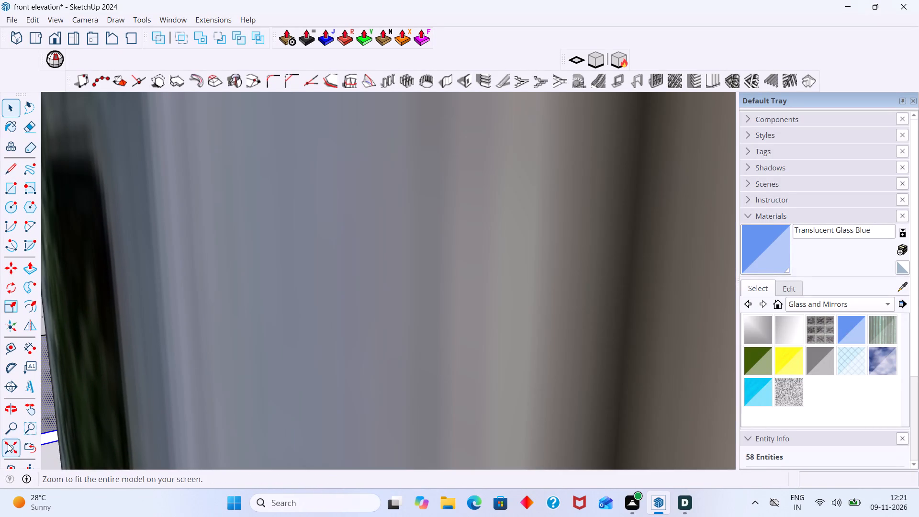
scroll(306, 293, "up", 9)
left_click(254, 278)
Examine the divided roof slab from above and from the front of the house.
middle_click_drag(235, 359, 288, 381)
scroll(262, 355, "up", 9)
middle_click_drag(255, 363, 272, 369)
scroll(257, 385, "up", 2)
scroll(257, 387, "down", 1)
middle_click_drag(262, 390, 279, 391)
middle_click_drag(282, 393, 355, 396)
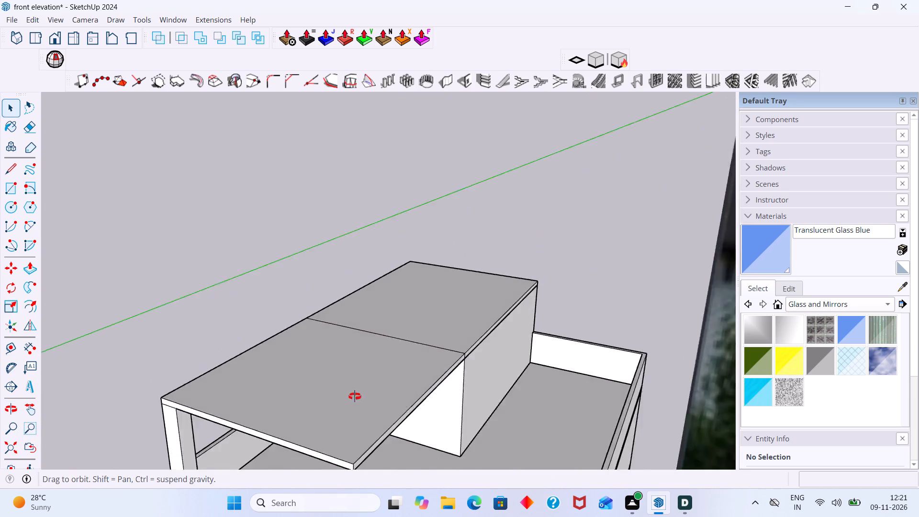
middle_click_drag(355, 396, 380, 397)
middle_click_drag(374, 396, 368, 351)
middle_click_drag(349, 364, 391, 373)
scroll(391, 373, "up", 2)
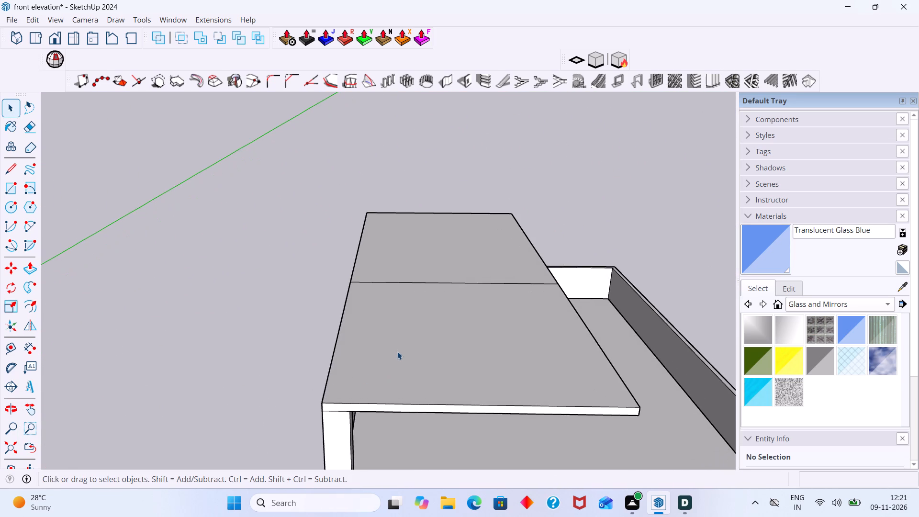
Open the roof slab group and select the front section of its divided top face with its boundary edges.
left_click(397, 349)
scroll(398, 349, "up", 1)
triple_click(397, 350)
triple_click(396, 353)
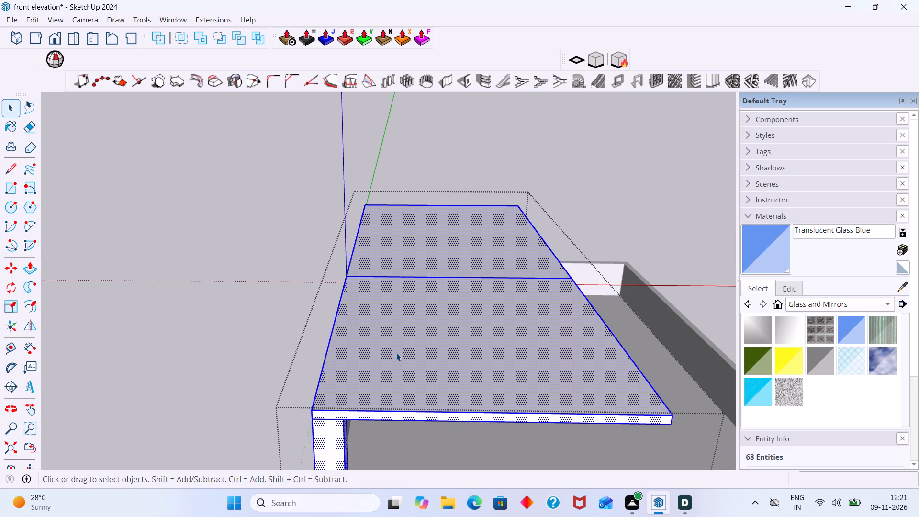
double_click(396, 353)
double_click(395, 348)
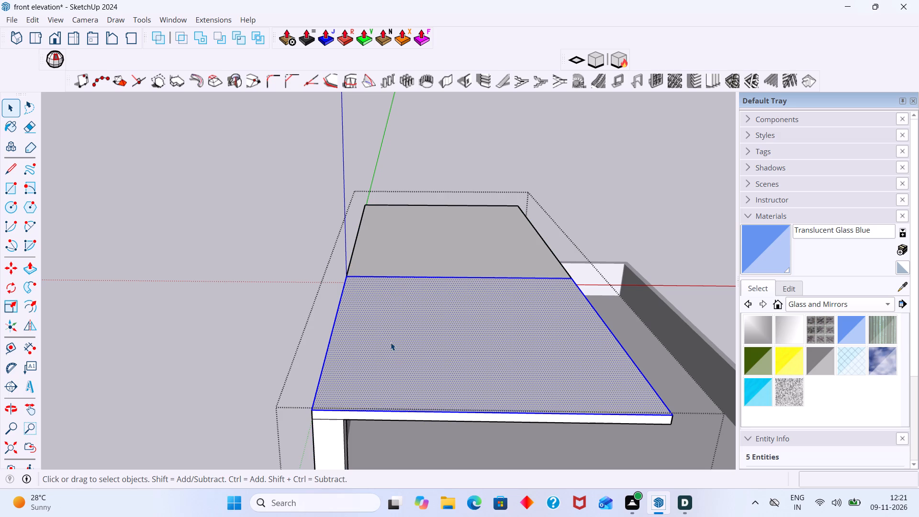
middle_click_drag(386, 345, 434, 342)
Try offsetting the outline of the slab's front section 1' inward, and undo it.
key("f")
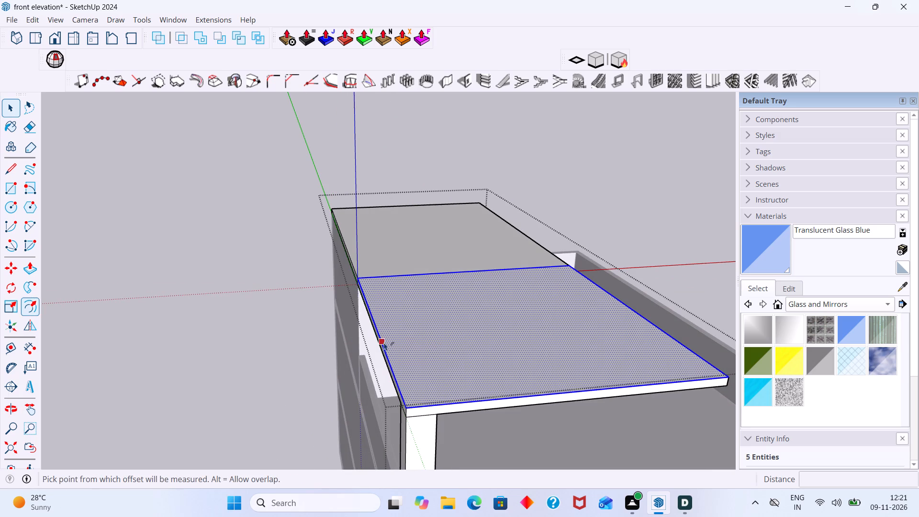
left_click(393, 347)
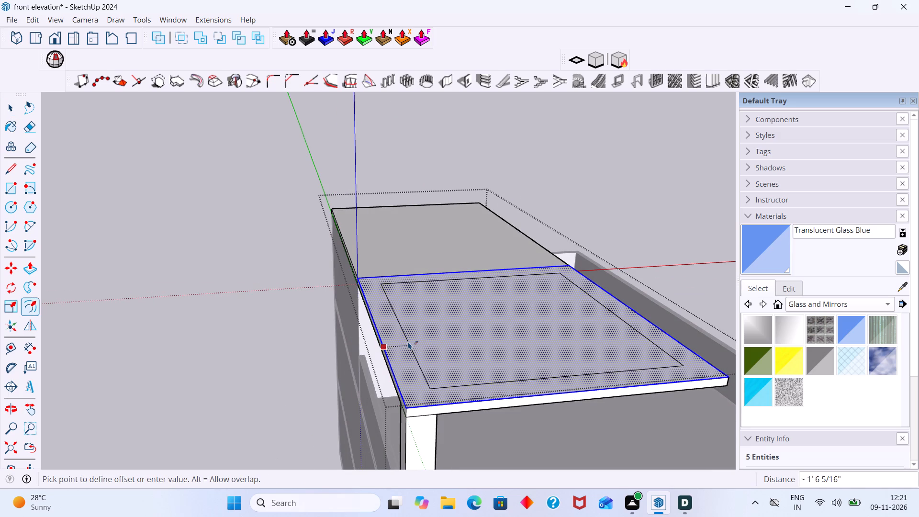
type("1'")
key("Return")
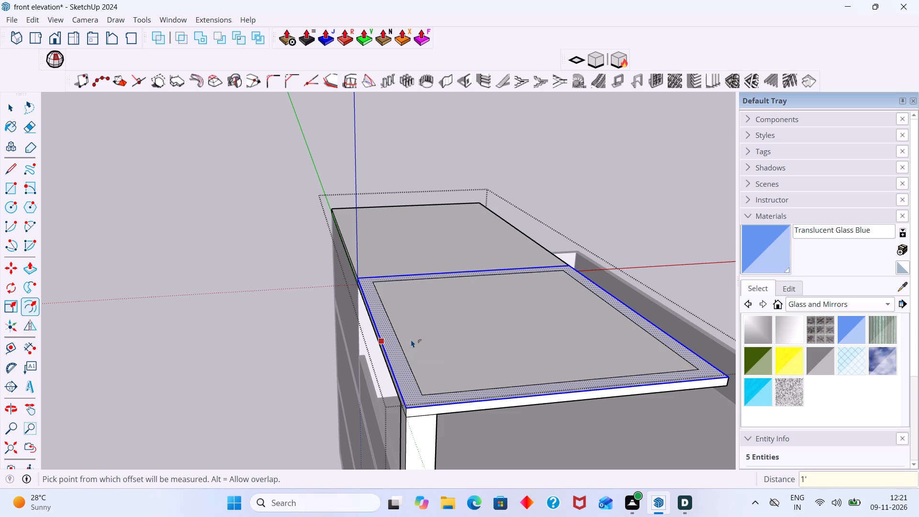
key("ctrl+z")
Offset the outline of the slab's front section 2' inward.
left_click(407, 344)
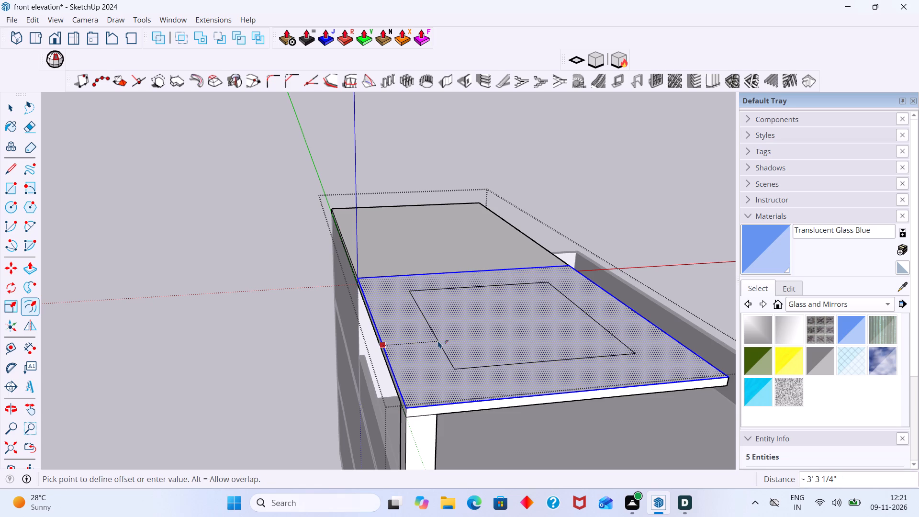
type("2'")
key("Return")
key("space")
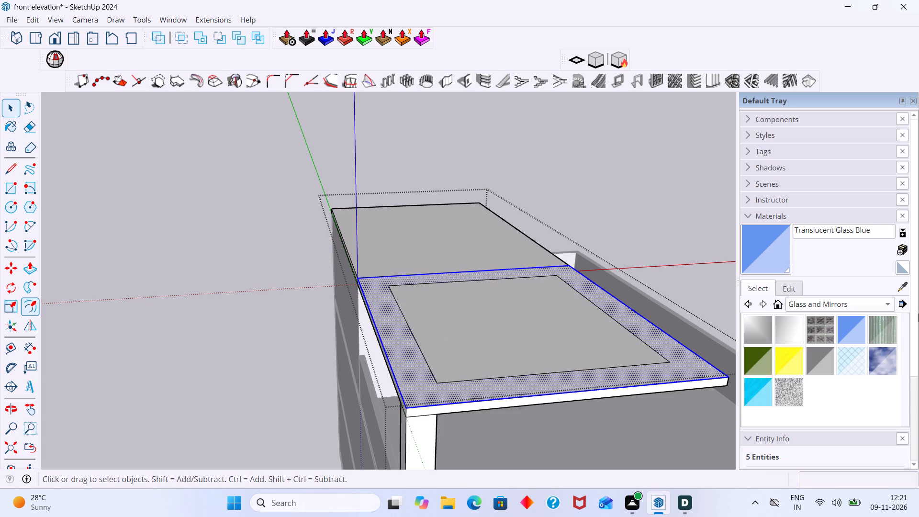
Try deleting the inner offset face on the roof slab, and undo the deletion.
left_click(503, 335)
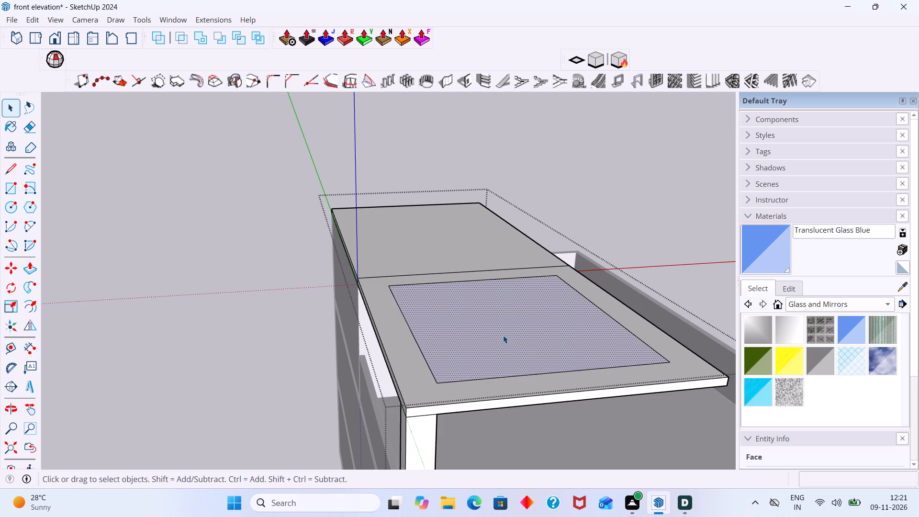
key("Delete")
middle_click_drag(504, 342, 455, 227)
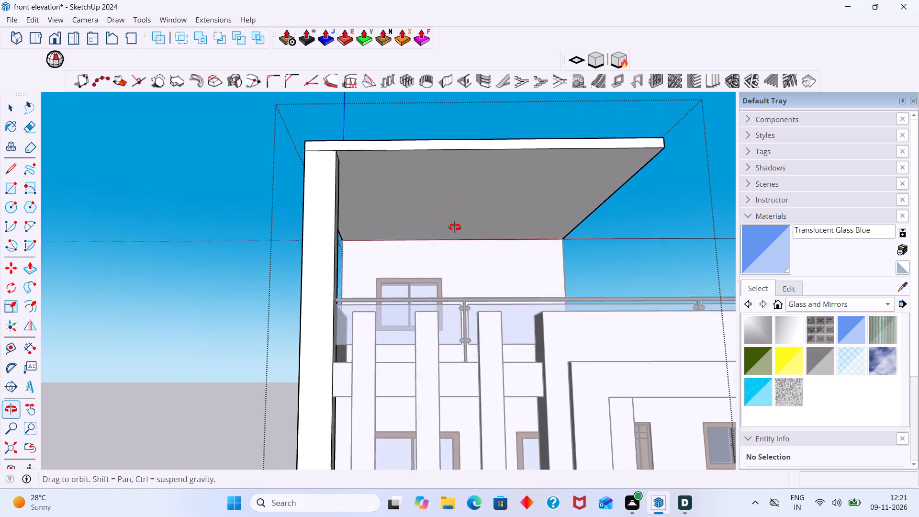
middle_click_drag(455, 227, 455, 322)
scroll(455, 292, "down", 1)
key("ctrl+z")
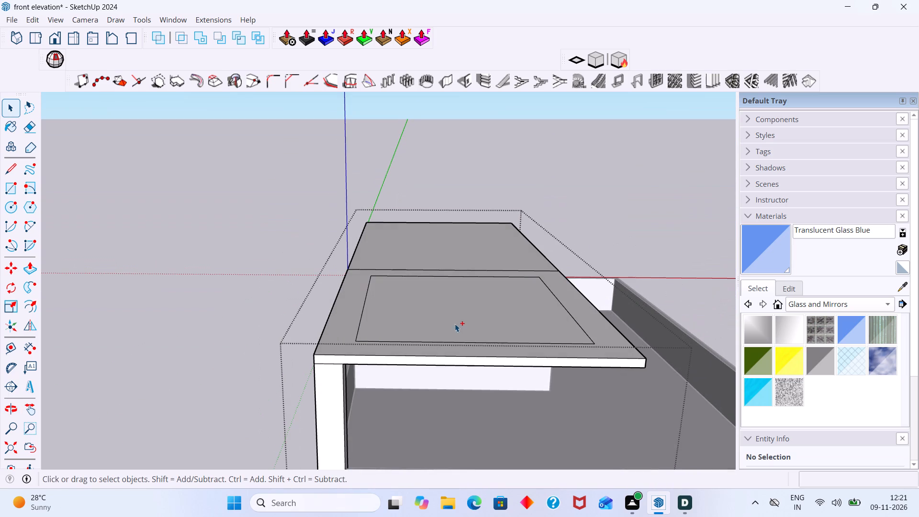
Push the inner offset face down 6" through the roof slab to cut a rectangular opening, and close the group.
middle_click_drag(453, 325, 461, 341)
scroll(458, 328, "up", 3)
left_click(457, 327)
key("p")
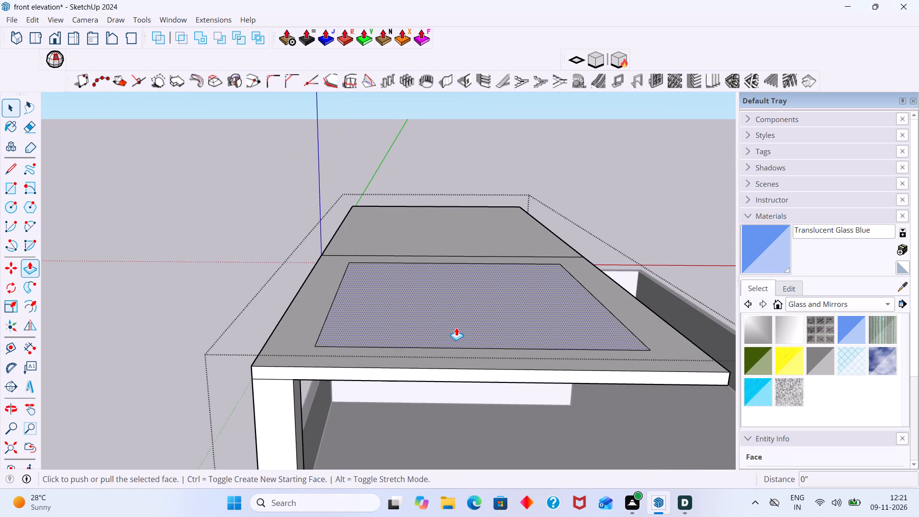
left_click(456, 327)
middle_click_drag(433, 374, 430, 295)
scroll(313, 231, "up", 8)
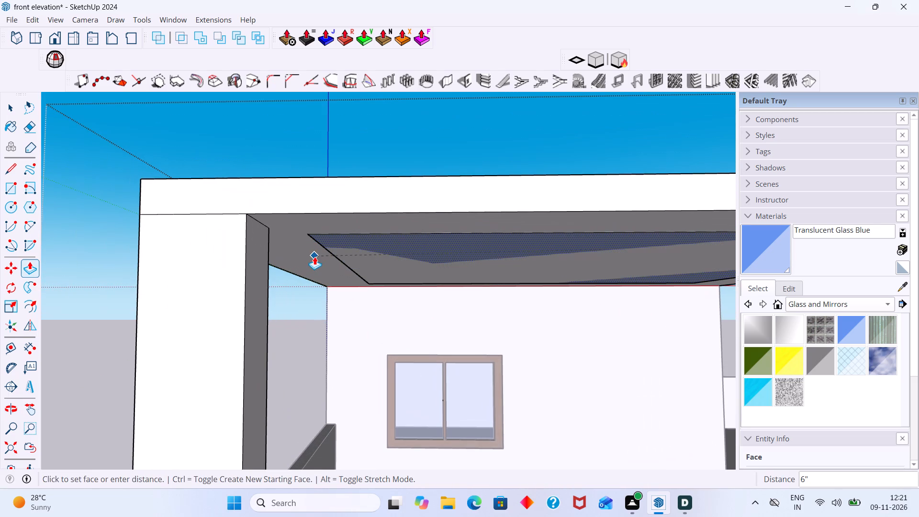
left_click(248, 214)
key("space")
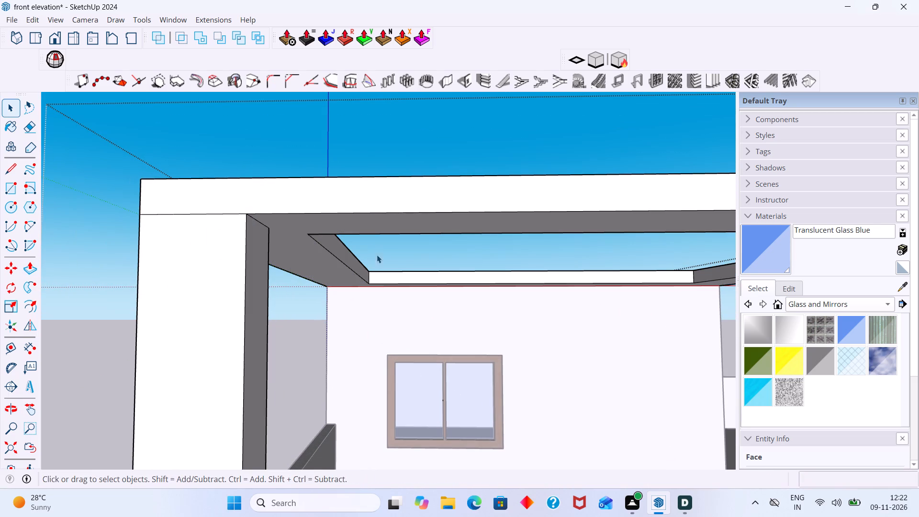
middle_click_drag(377, 261, 420, 372)
scroll(435, 368, "down", 2)
middle_click_drag(435, 364, 373, 263, "shift")
middle_click_drag(427, 312, 396, 250, "shift")
middle_click_drag(393, 310, 347, 282)
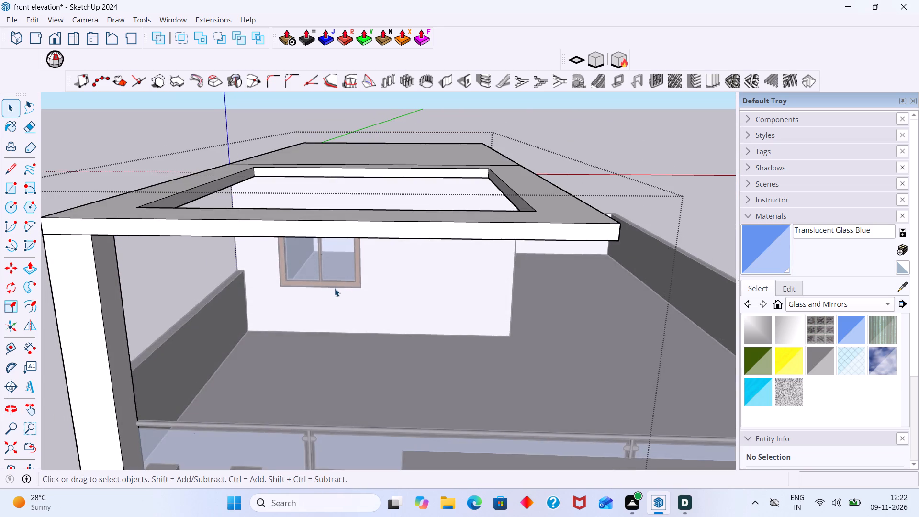
scroll(333, 286, "down", 5)
left_click(523, 184)
Compare the new roof slab opening with the slatted roof opening in the reference photo.
scroll(509, 192, "down", 4)
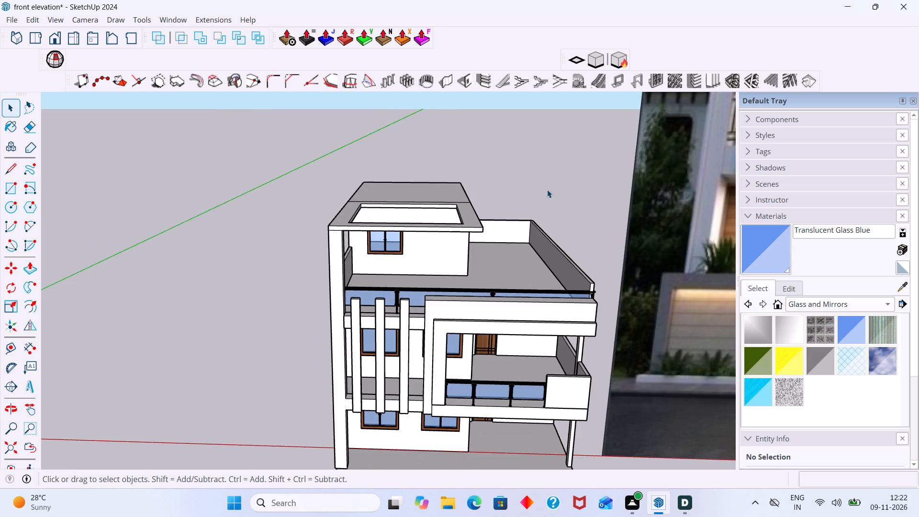
middle_click_drag(547, 191, 497, 256, "shift")
scroll(531, 232, "down", 12)
middle_click_drag(606, 214, 577, 249)
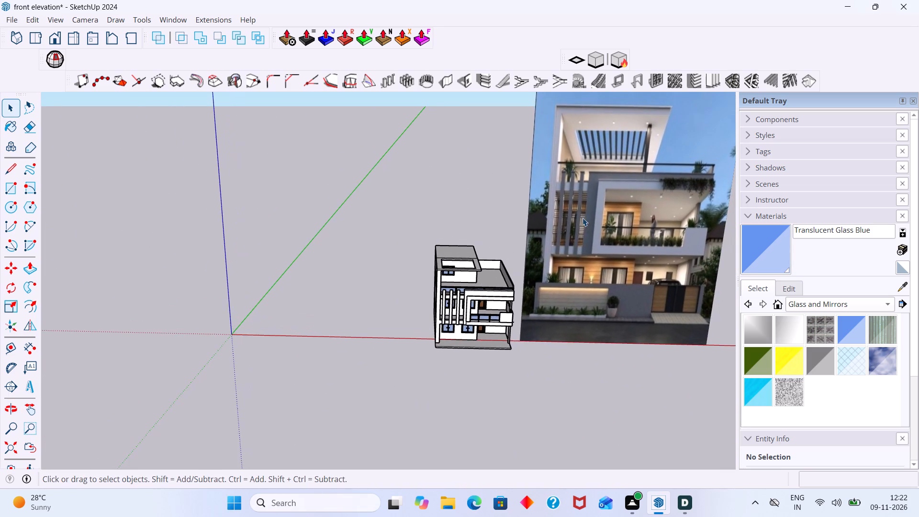
scroll(579, 138, "up", 12)
scroll(567, 126, "down", 2)
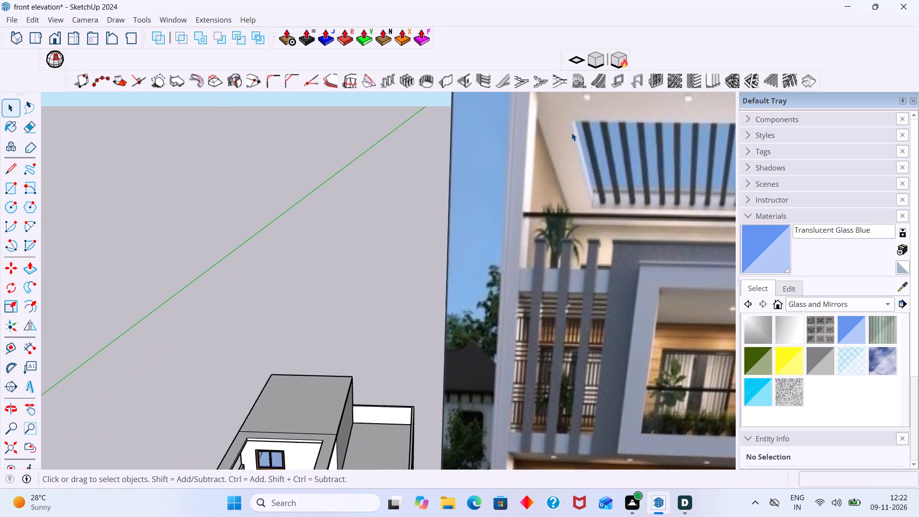
scroll(572, 133, "down", 7)
scroll(395, 353, "up", 6)
middle_click_drag(388, 299, 396, 340)
scroll(424, 365, "up", 9)
middle_click_drag(401, 327, 324, 342)
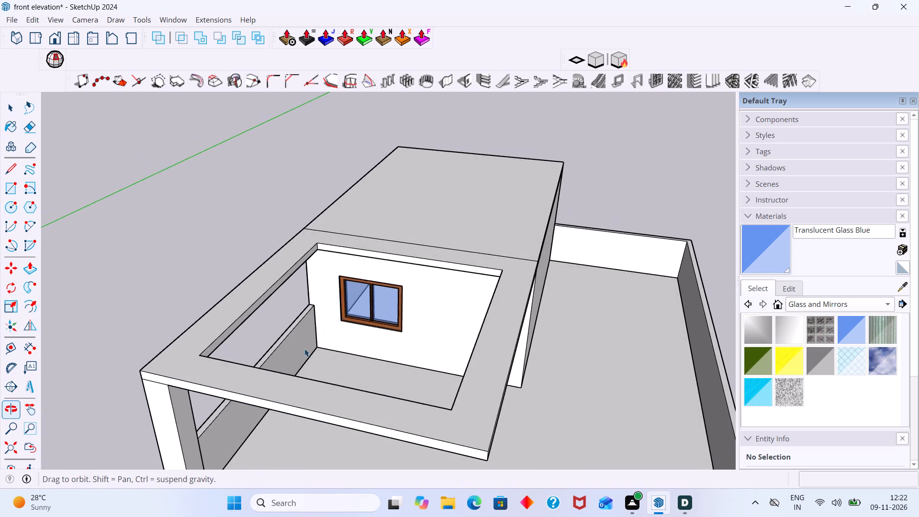
middle_click_drag(295, 354, 362, 329, "shift")
scroll(285, 338, "up", 3)
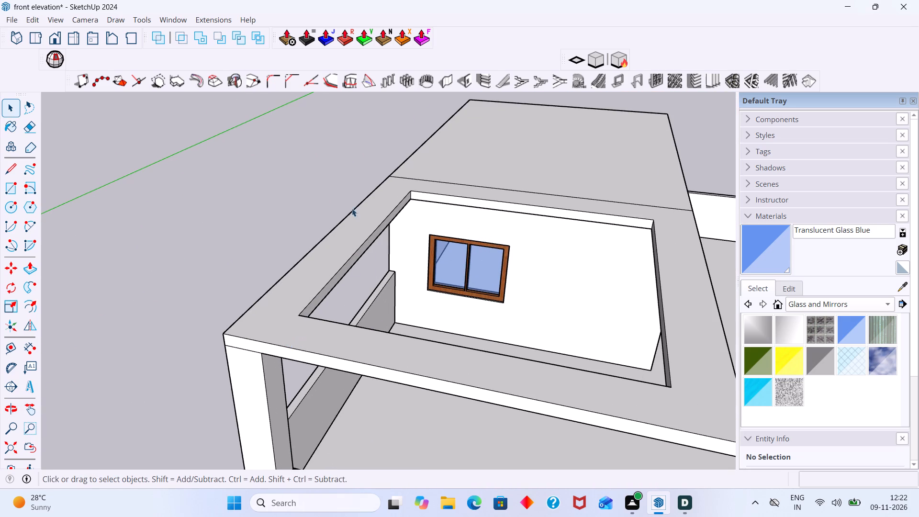
Display the Bevel extension's tools.
right_click(513, 56)
left_click(539, 37)
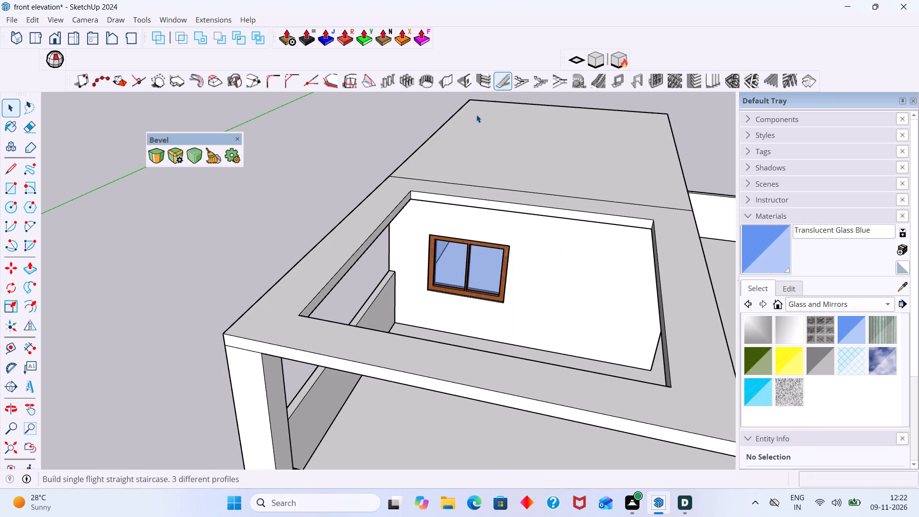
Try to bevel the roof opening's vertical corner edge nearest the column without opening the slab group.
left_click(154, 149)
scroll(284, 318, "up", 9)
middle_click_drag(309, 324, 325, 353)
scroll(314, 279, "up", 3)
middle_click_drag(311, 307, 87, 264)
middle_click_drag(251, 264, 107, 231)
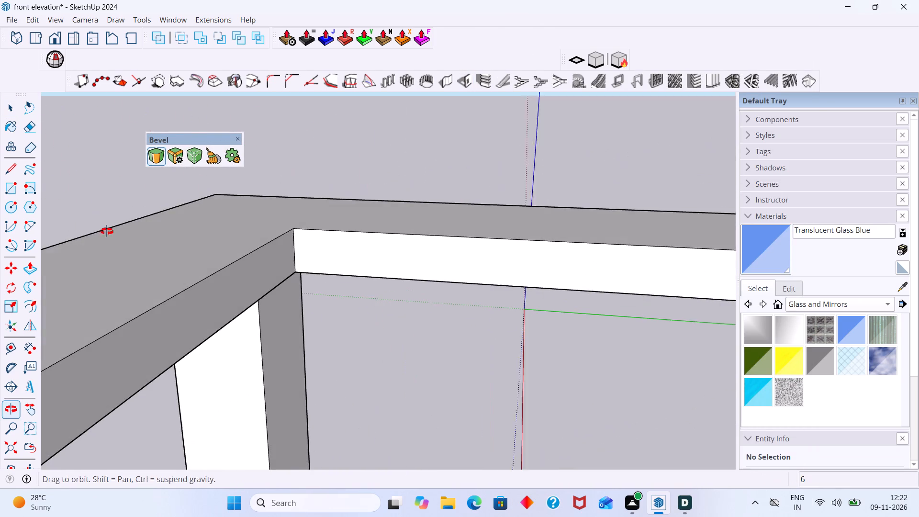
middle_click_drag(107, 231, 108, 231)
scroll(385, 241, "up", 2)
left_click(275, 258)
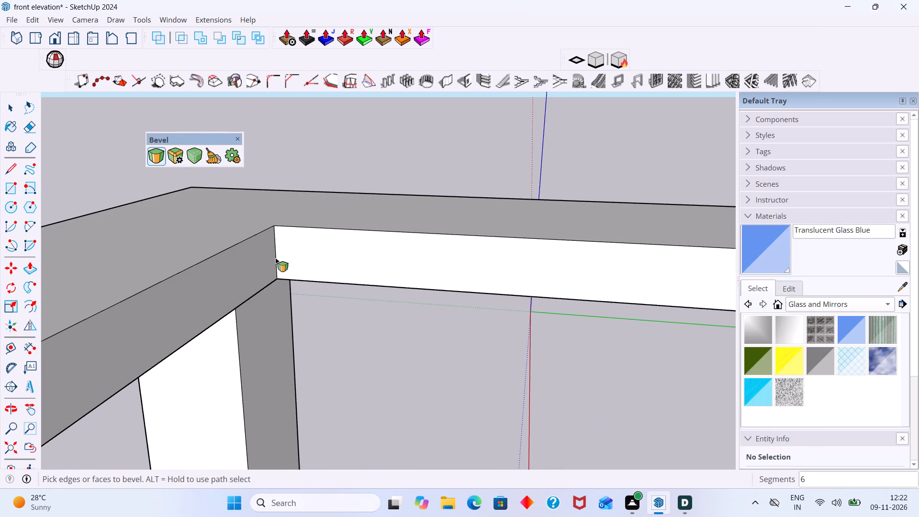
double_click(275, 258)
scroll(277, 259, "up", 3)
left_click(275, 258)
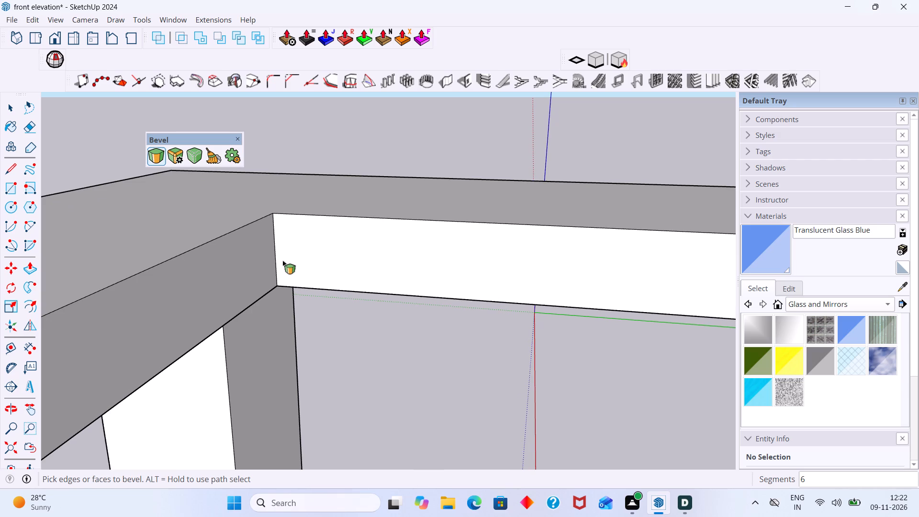
Open the roof slab group for editing.
key("space")
triple_click(287, 261)
left_click(286, 263)
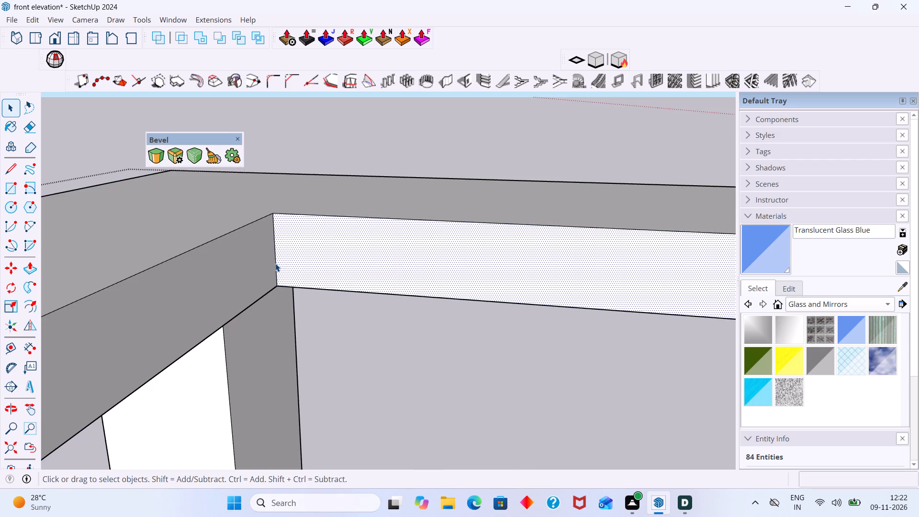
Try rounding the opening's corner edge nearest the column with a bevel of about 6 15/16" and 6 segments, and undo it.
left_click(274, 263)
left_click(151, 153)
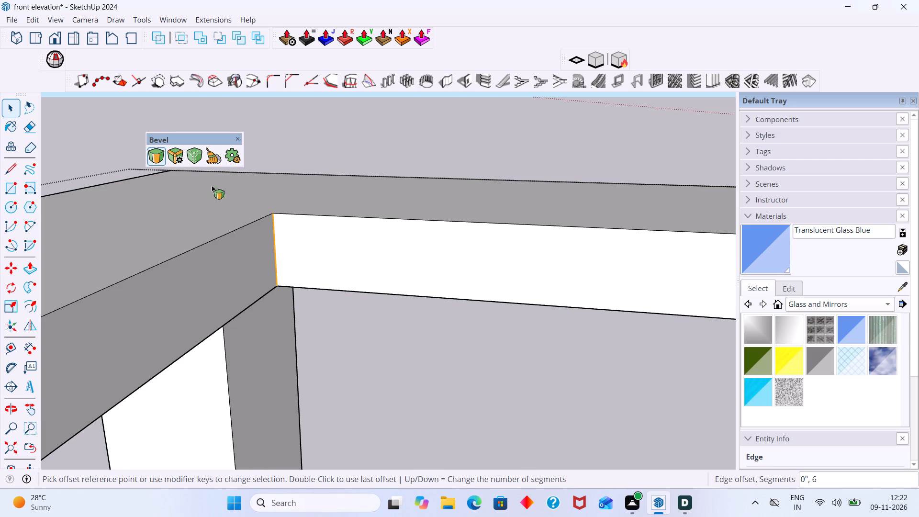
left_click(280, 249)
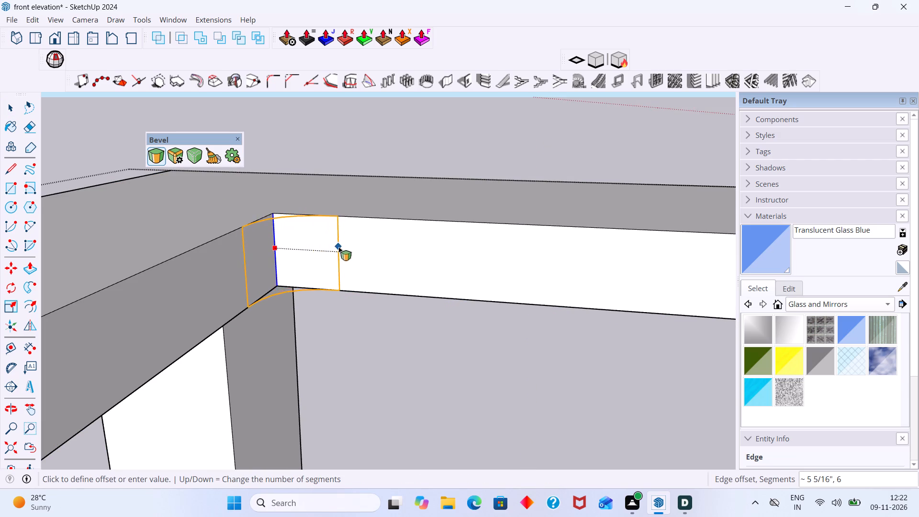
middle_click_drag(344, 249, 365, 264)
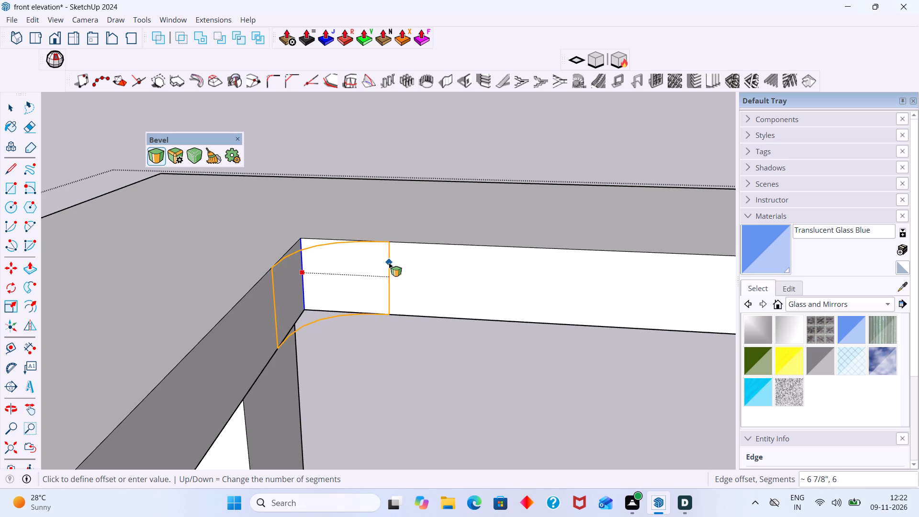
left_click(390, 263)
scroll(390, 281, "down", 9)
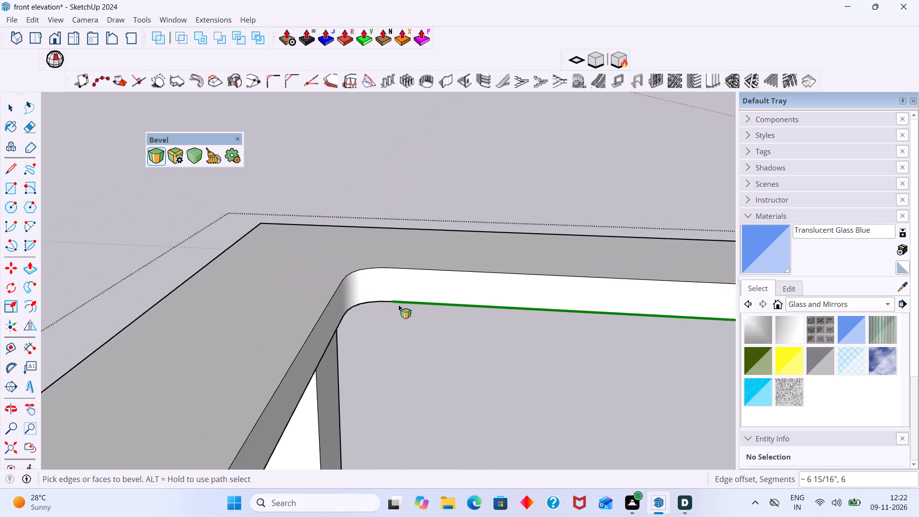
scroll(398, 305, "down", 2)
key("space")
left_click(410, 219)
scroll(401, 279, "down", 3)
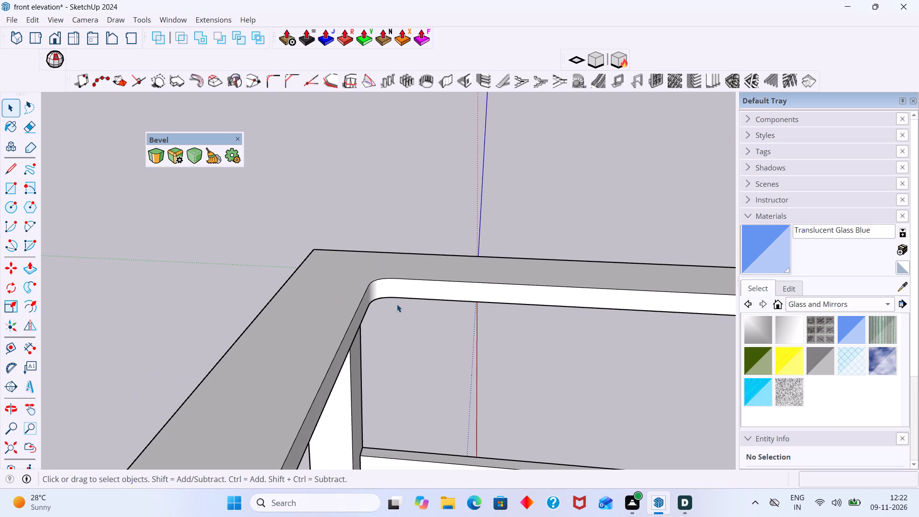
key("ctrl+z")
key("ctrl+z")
Bevel the roof opening's vertical corner edge nearest the column with a 3' edge offset and 6 segments.
scroll(372, 296, "up", 3)
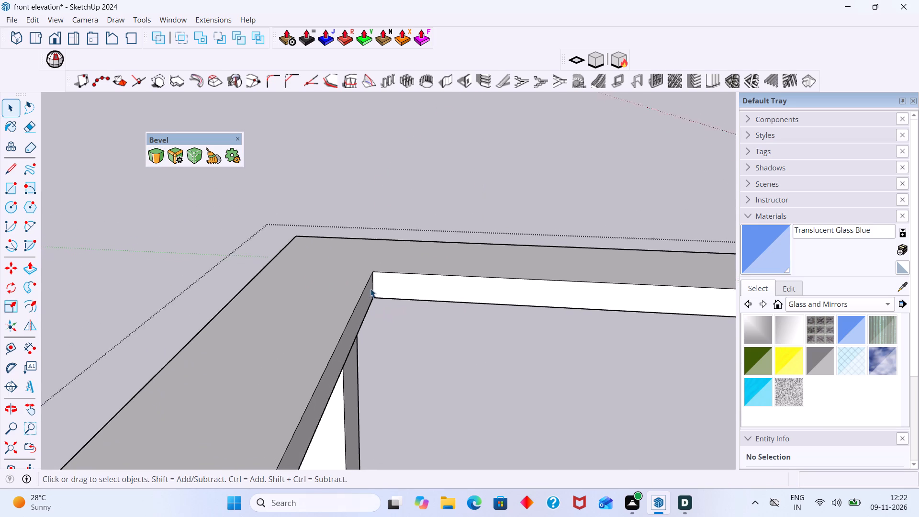
scroll(370, 289, "up", 5)
left_click(161, 159)
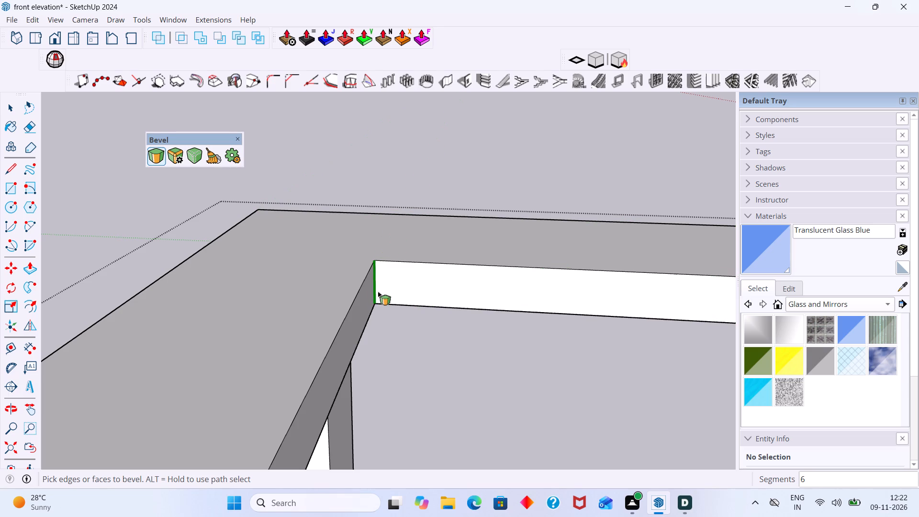
key("space")
left_click(375, 291)
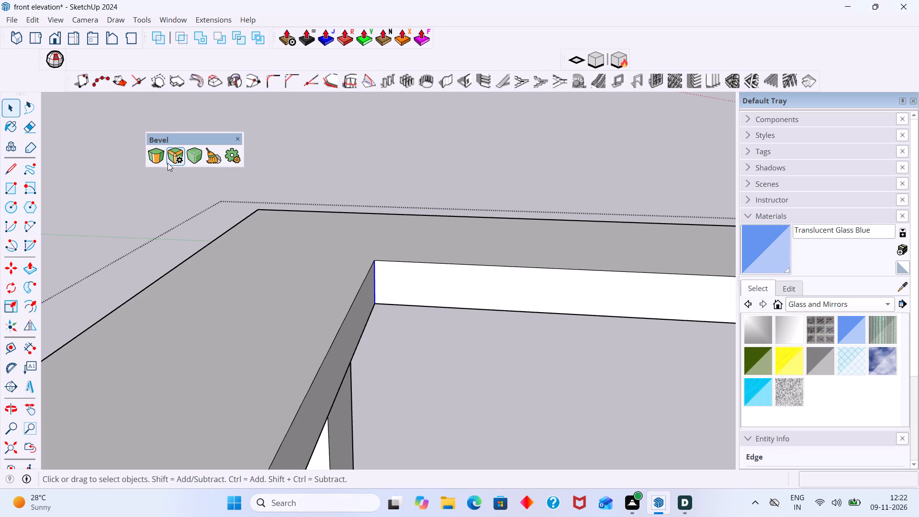
left_click(157, 161)
left_click(376, 283)
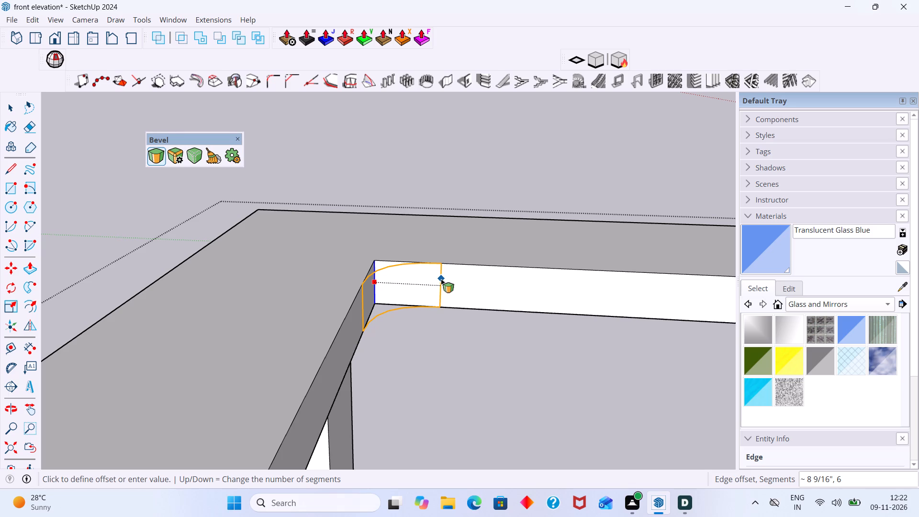
type("3'")
key("Return")
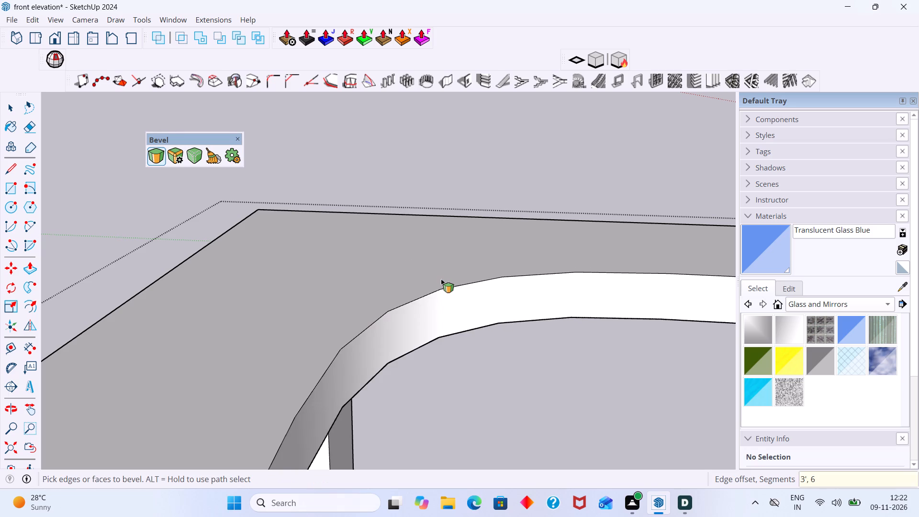
key("space")
scroll(582, 279, "down", 13)
scroll(560, 321, "down", 5)
middle_click_drag(554, 355, 562, 368)
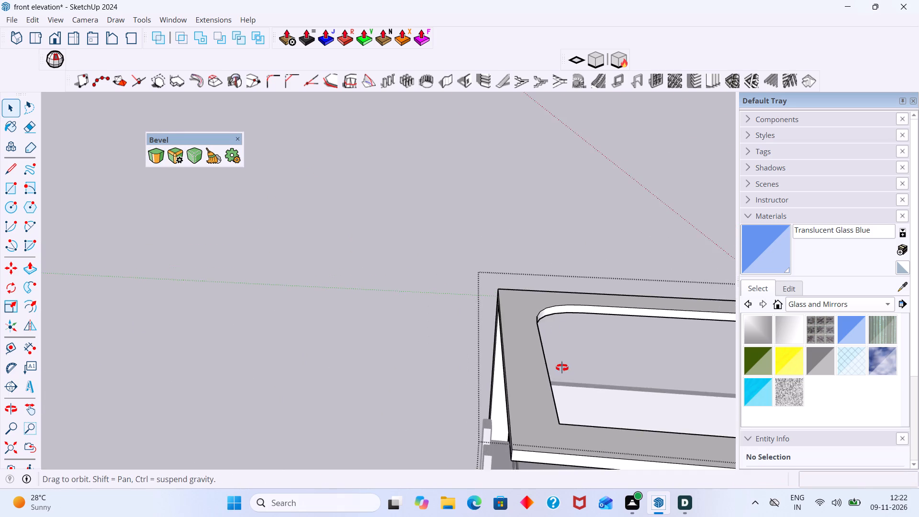
Bevel the roof opening's rear vertical corner edge on the column side with a 3' edge offset and 6 segments.
middle_click_drag(562, 368, 717, 428)
middle_click_drag(633, 362, 458, 349)
middle_click_drag(493, 353, 639, 373)
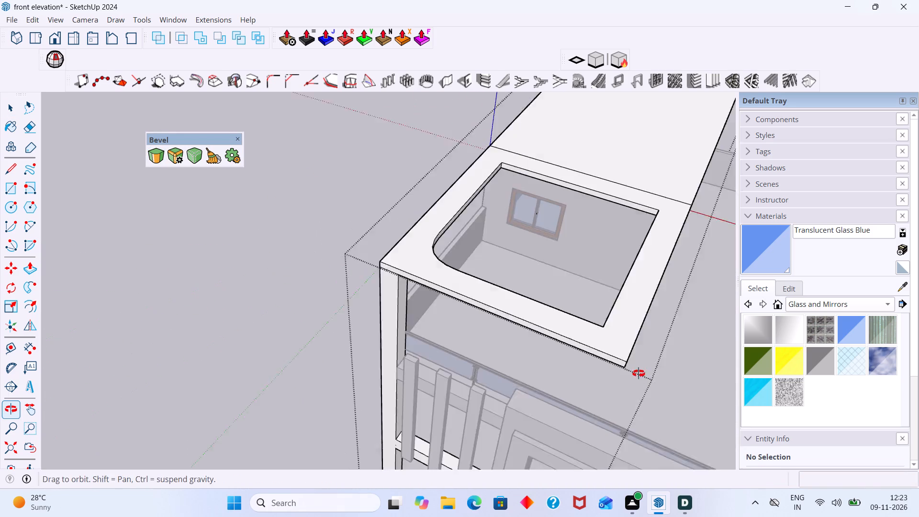
middle_click_drag(639, 373, 656, 372)
middle_click_drag(523, 249, 472, 318, "shift")
scroll(463, 245, "up", 4)
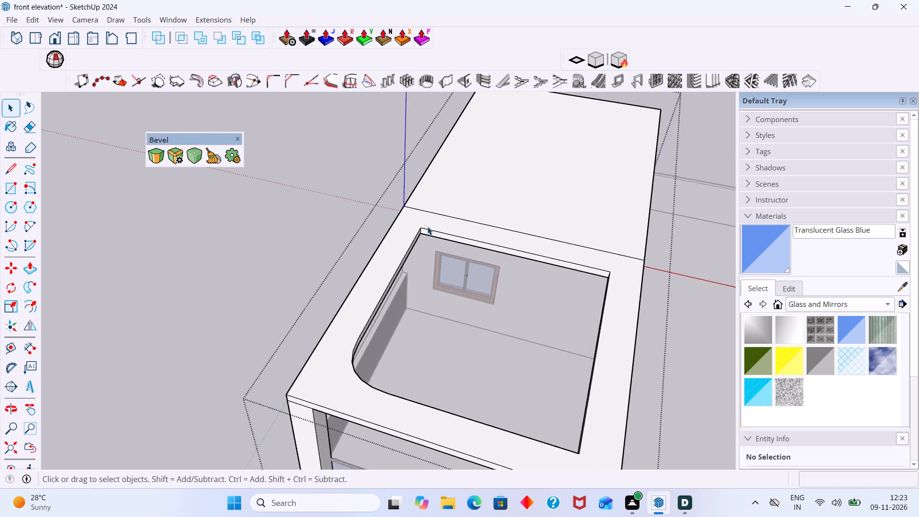
scroll(427, 226, "up", 14)
left_click(415, 229)
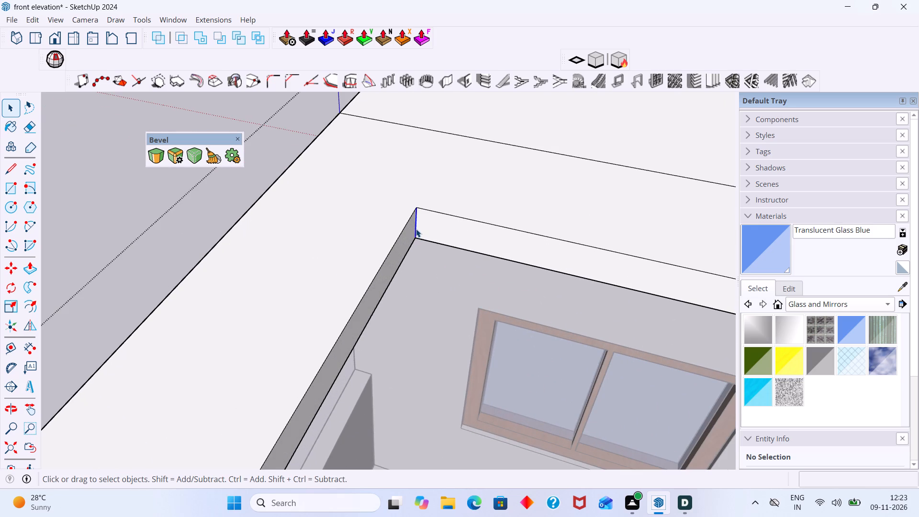
left_click(151, 155)
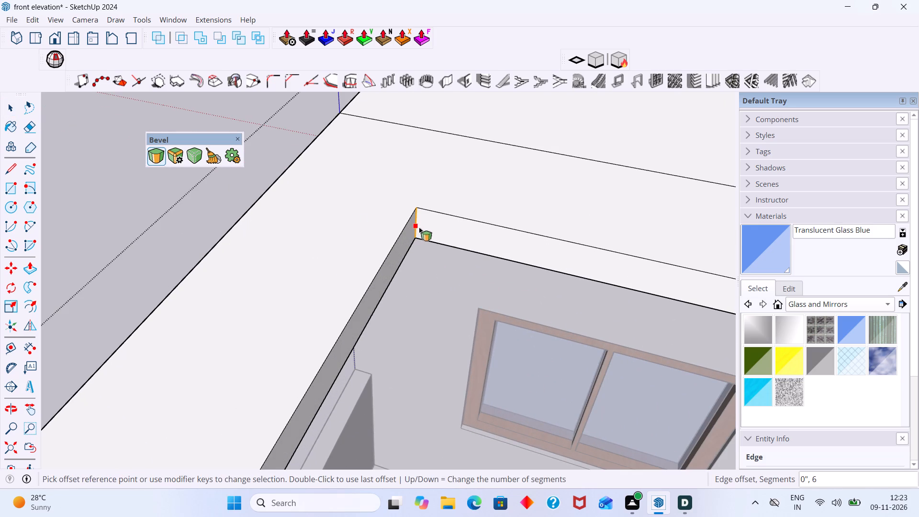
left_click(417, 228)
key("3")
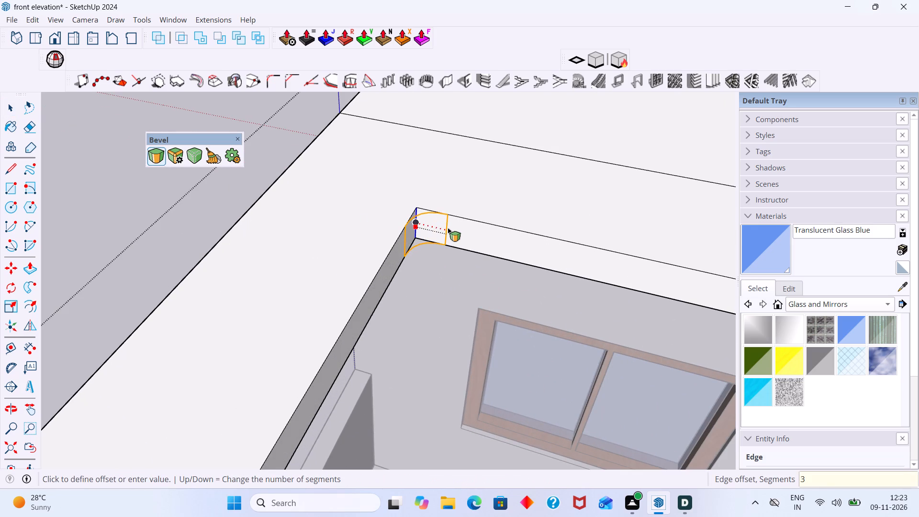
key("apostrophe")
key("Return")
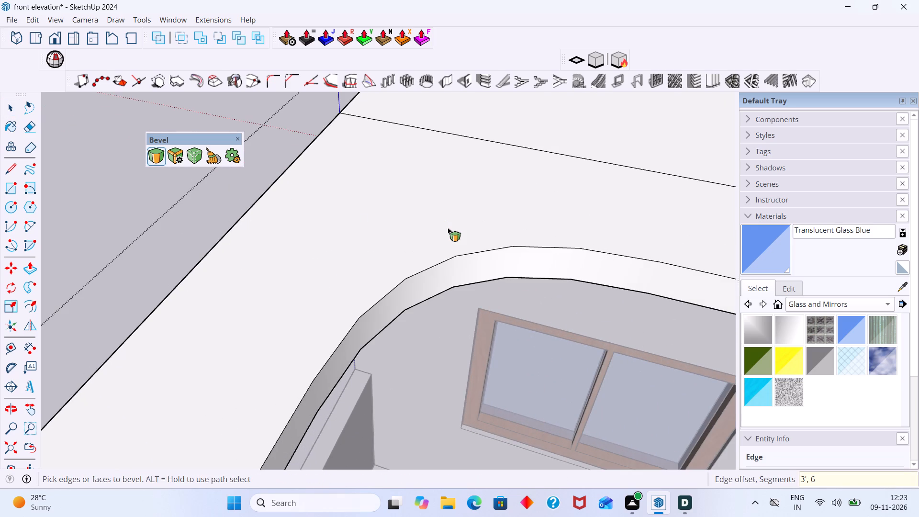
key("space")
Bevel the roof opening's other rear vertical corner edge, away from the column, with a 3' edge offset and 6 segments.
scroll(483, 250, "down", 19)
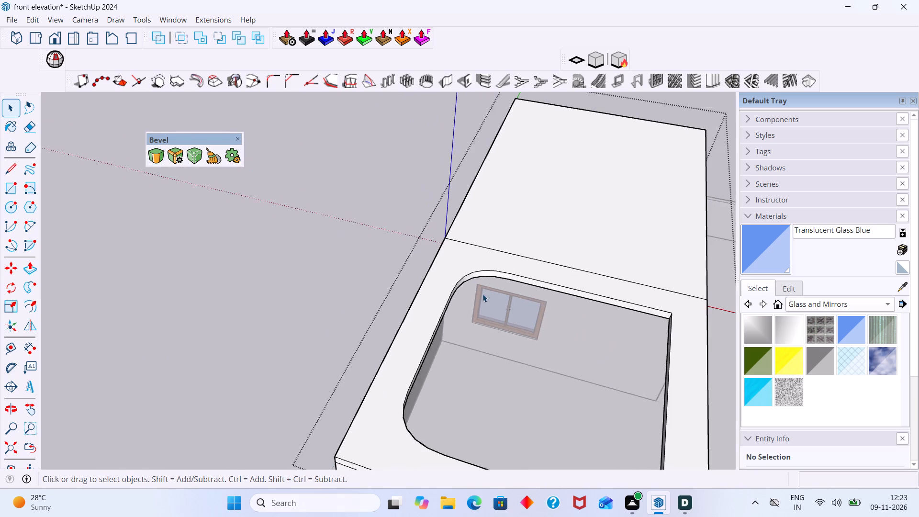
middle_click_drag(496, 294, 596, 305)
scroll(686, 242, "up", 2)
middle_click_drag(653, 272, 699, 257)
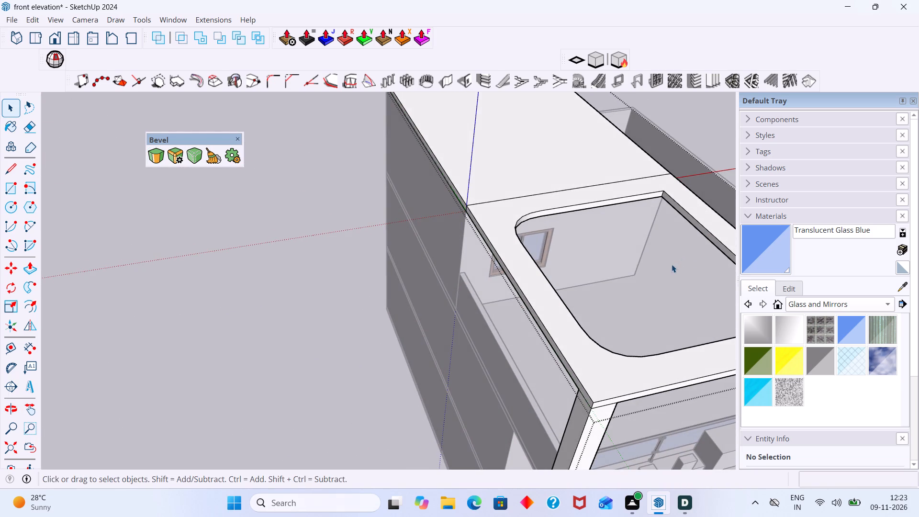
middle_click_drag(665, 260, 504, 249, "shift")
scroll(506, 249, "up", 1, "shift")
middle_click_drag(484, 259, 511, 253)
scroll(462, 137, "up", 7)
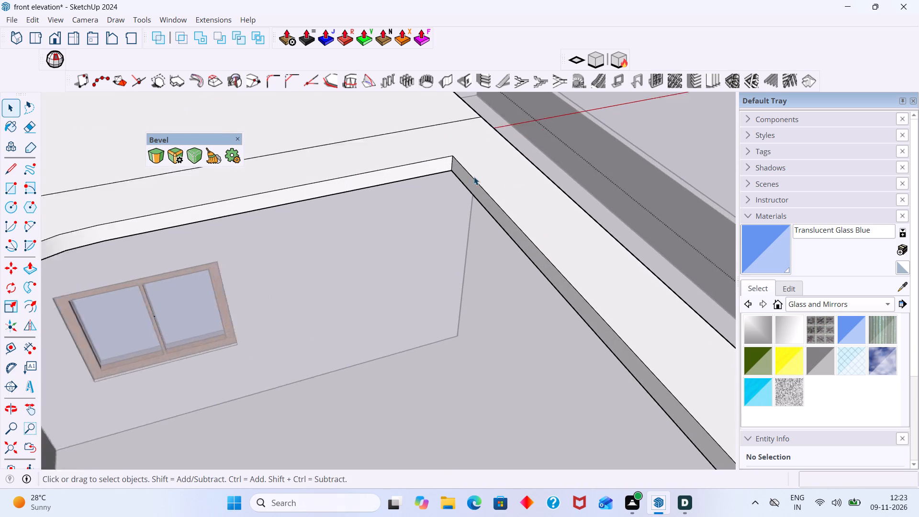
scroll(474, 177, "up", 5)
left_click(447, 159)
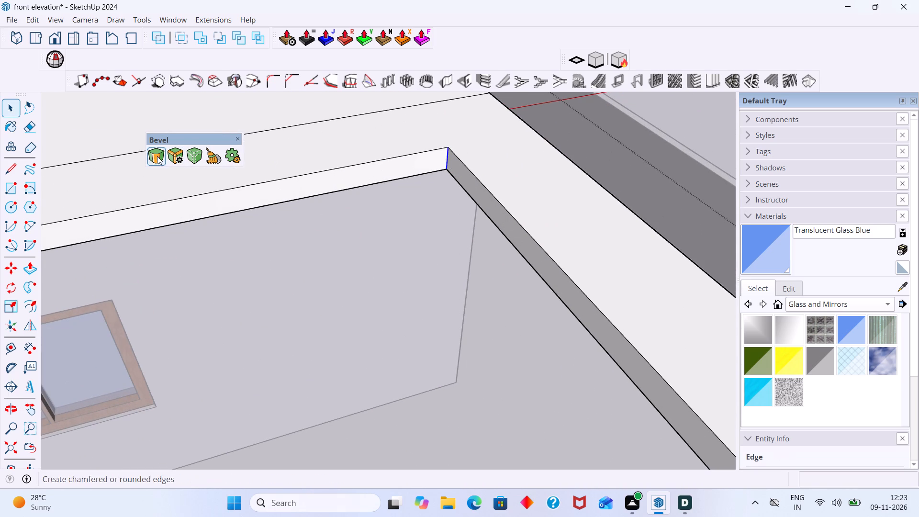
left_click(157, 156)
left_click(448, 167)
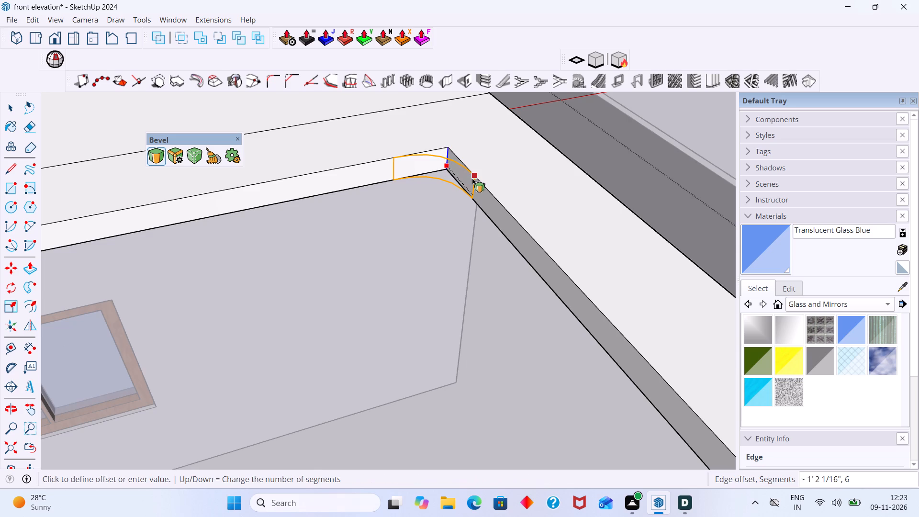
type("3'")
key("Return")
key("space")
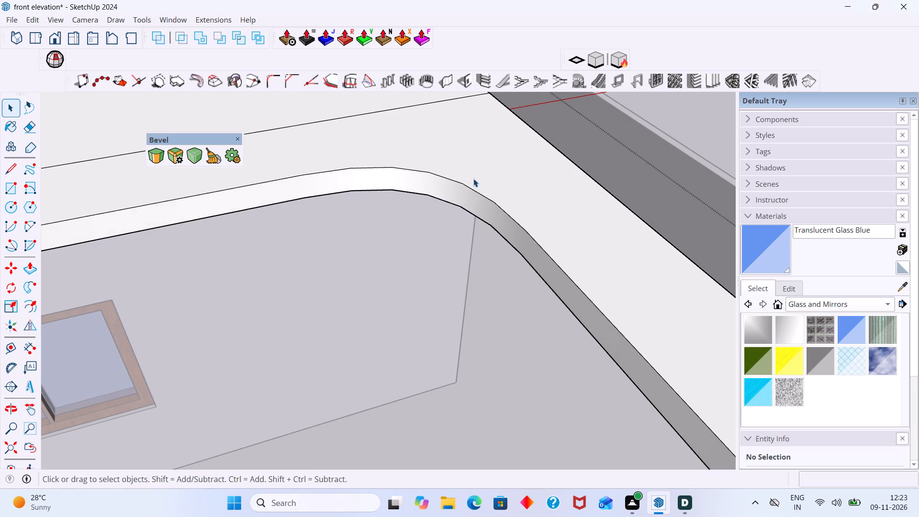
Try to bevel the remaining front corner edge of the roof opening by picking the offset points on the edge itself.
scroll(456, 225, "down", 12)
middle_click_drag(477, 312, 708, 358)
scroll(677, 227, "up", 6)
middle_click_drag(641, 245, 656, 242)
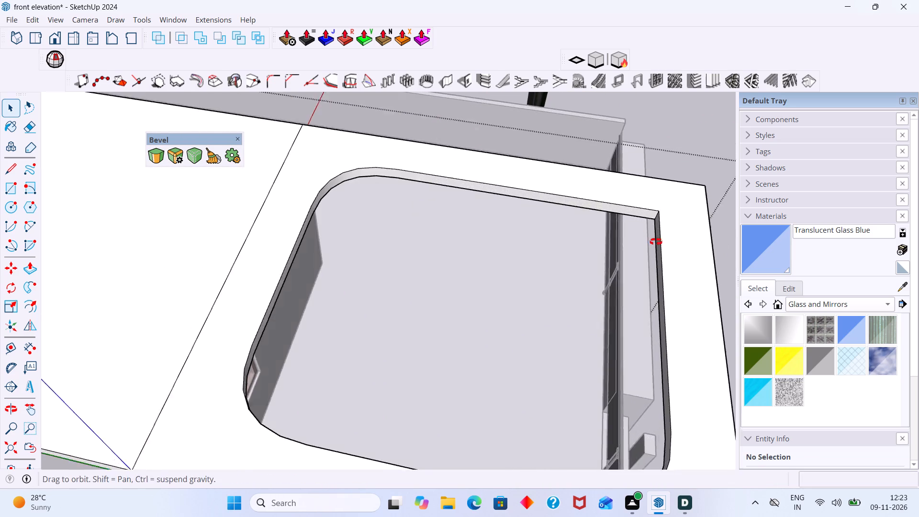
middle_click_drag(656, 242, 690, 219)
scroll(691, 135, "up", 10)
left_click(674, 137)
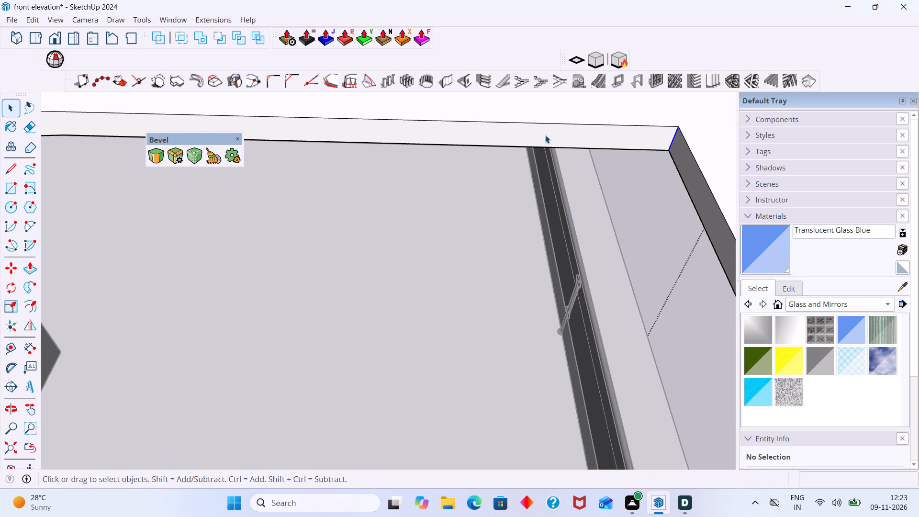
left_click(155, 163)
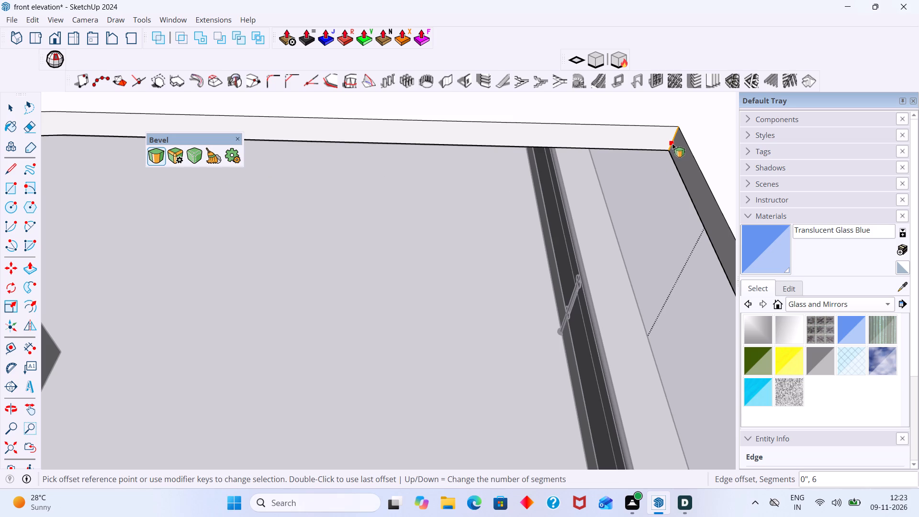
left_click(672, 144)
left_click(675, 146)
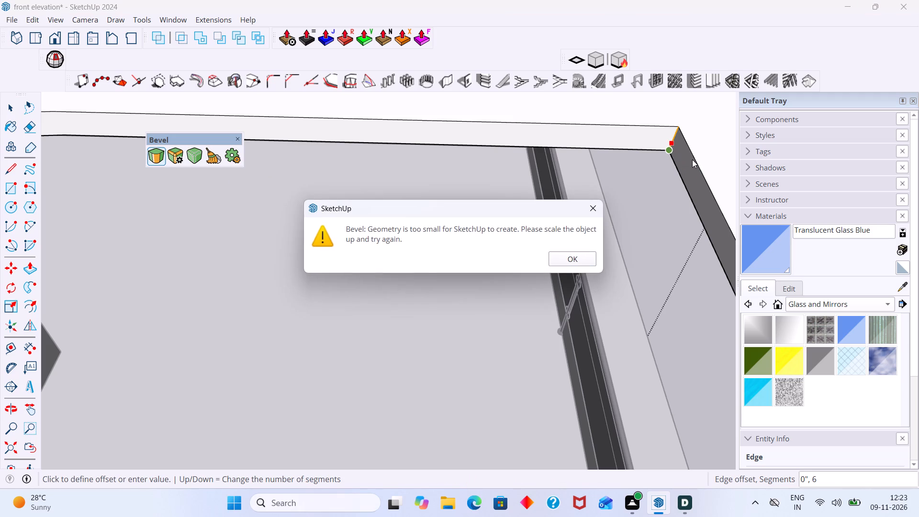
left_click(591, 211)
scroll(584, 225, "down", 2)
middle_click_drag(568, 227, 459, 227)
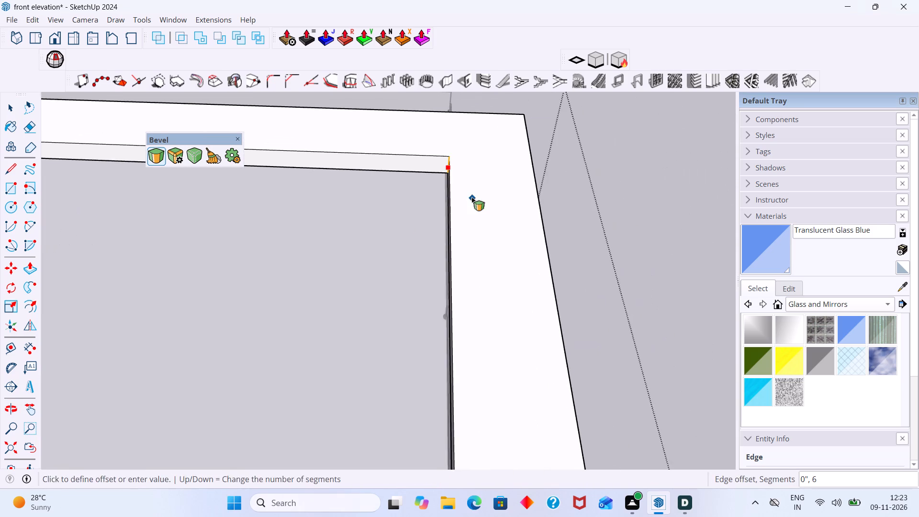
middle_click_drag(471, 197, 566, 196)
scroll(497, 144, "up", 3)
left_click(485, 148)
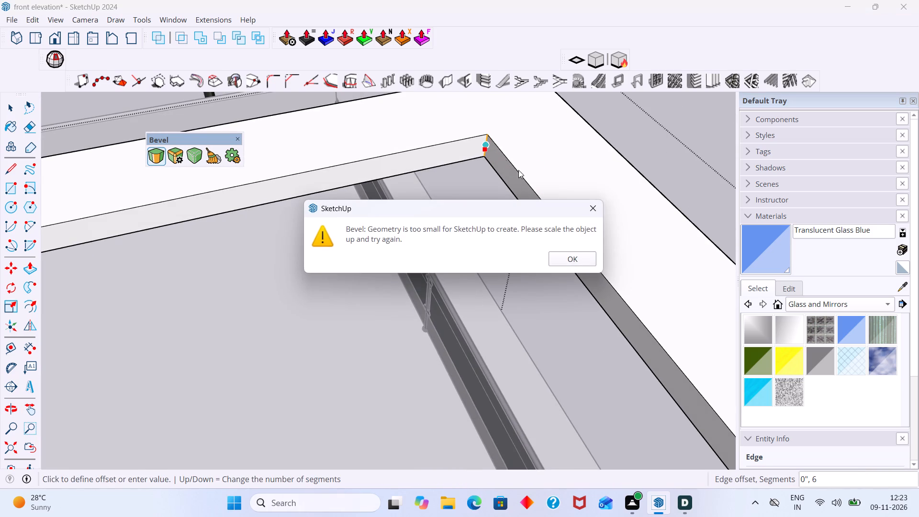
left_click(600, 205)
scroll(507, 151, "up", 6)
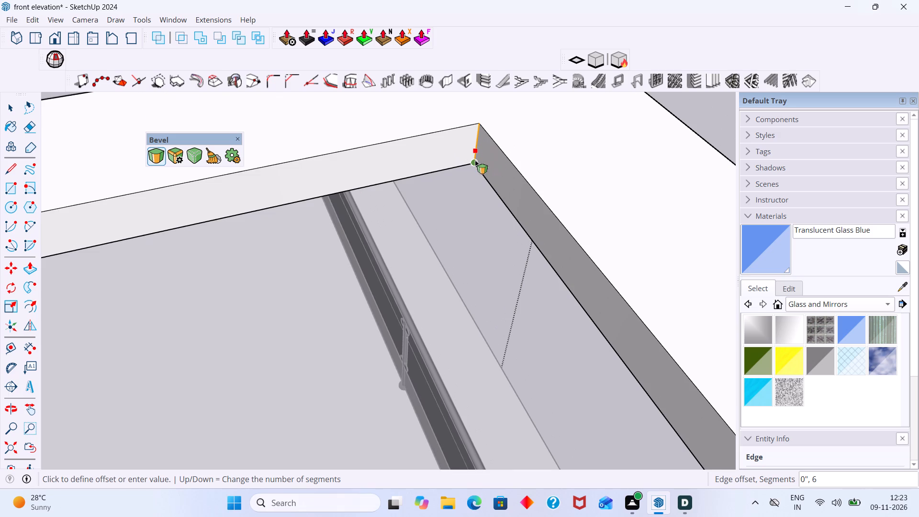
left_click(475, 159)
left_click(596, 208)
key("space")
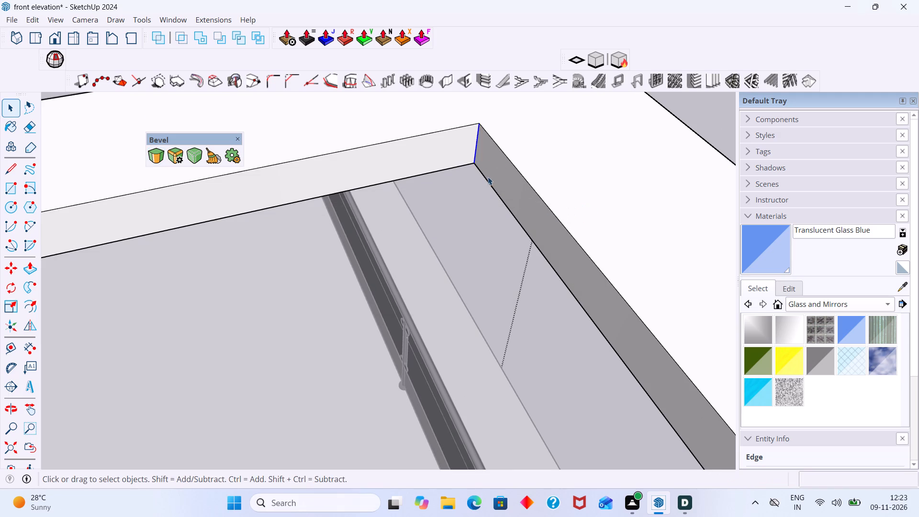
Bevel the roof opening's remaining front vertical corner edge with a 3' edge offset and 6 segments.
left_click(166, 163)
left_click(154, 164)
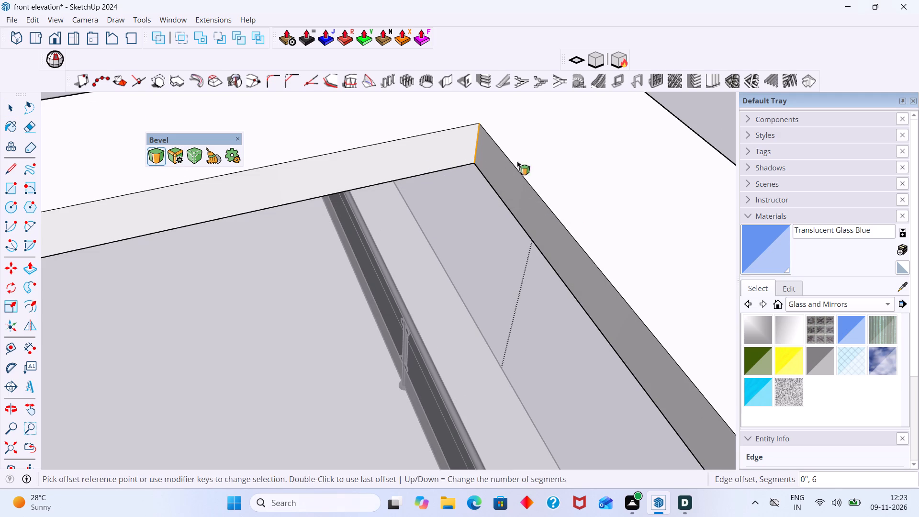
left_click(491, 155)
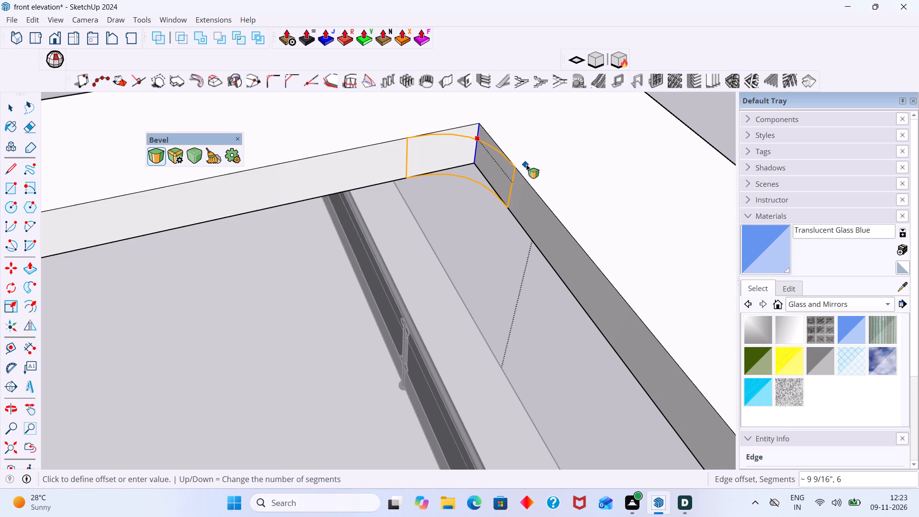
type("3'")
key("Return")
key("space")
scroll(553, 170, "down", 5)
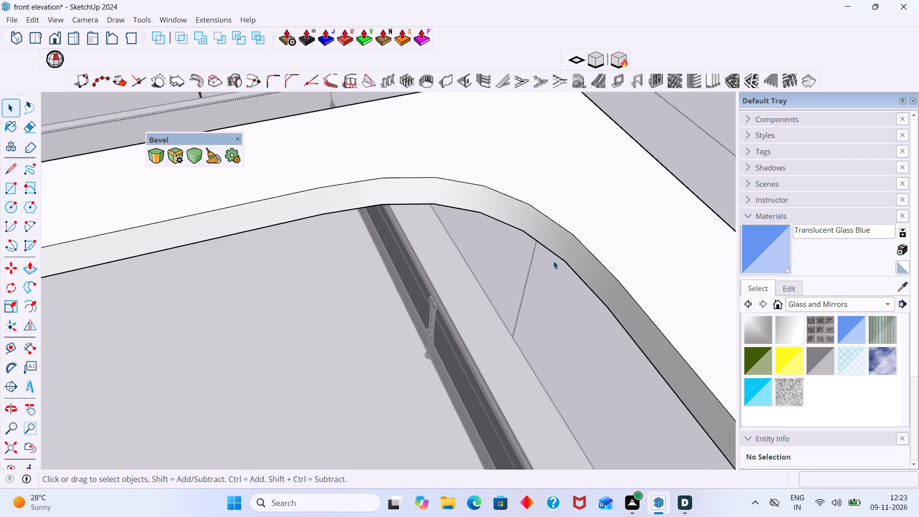
Close the roof slab group and view the slab opening from the front of the house.
scroll(553, 261, "down", 19)
middle_click_drag(617, 327, 175, 228)
scroll(314, 218, "up", 2)
left_click(376, 139)
middle_click_drag(316, 191, 455, 198)
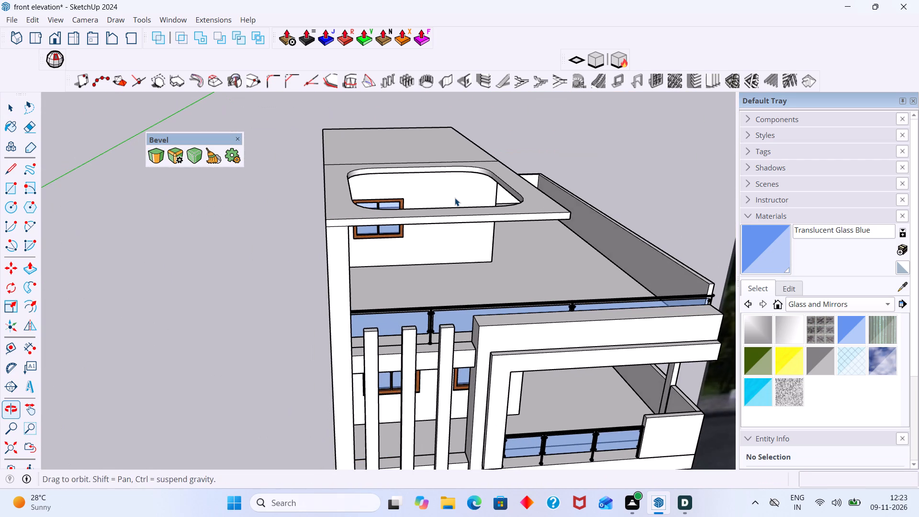
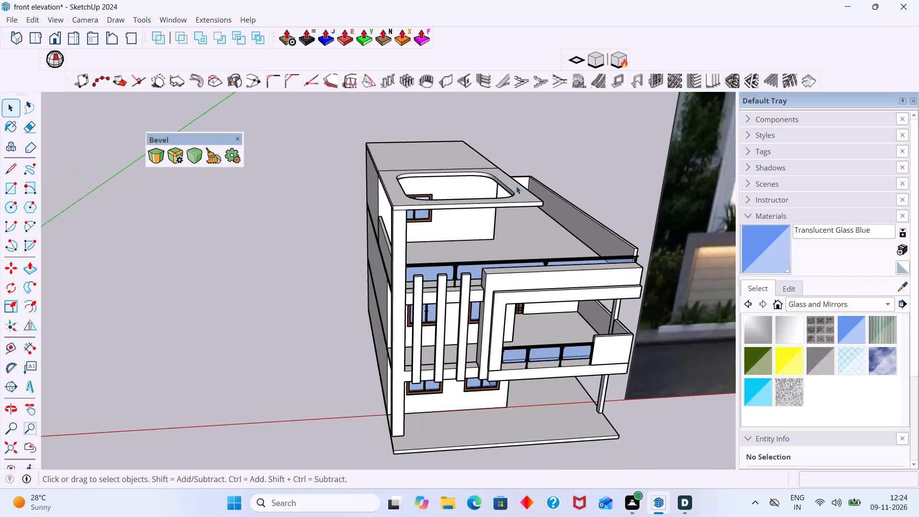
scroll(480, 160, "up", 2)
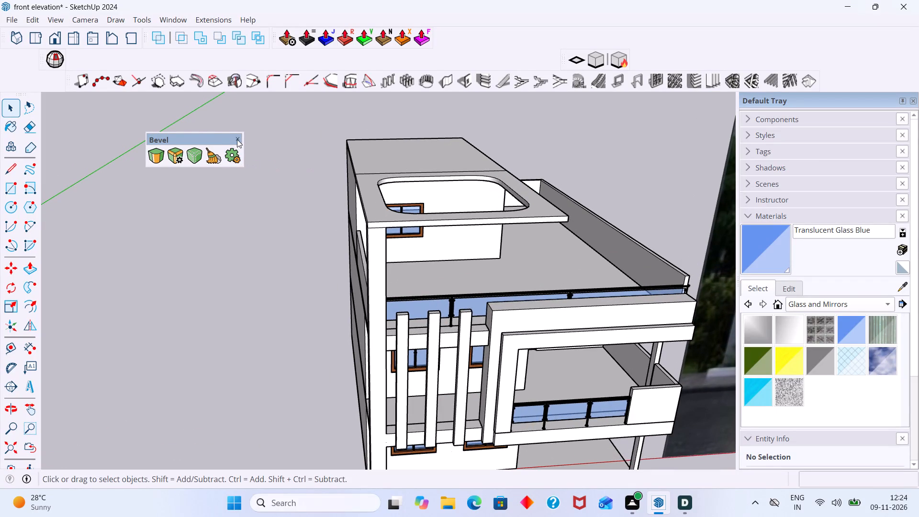
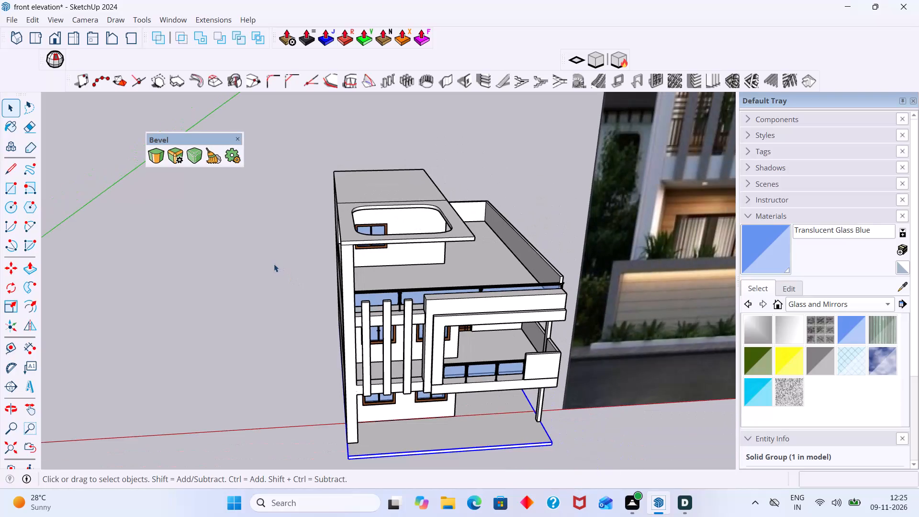
Close the floating Bevel tool set.
middle_click_drag(260, 264, 224, 267, "shift")
scroll(283, 251, "up", 3)
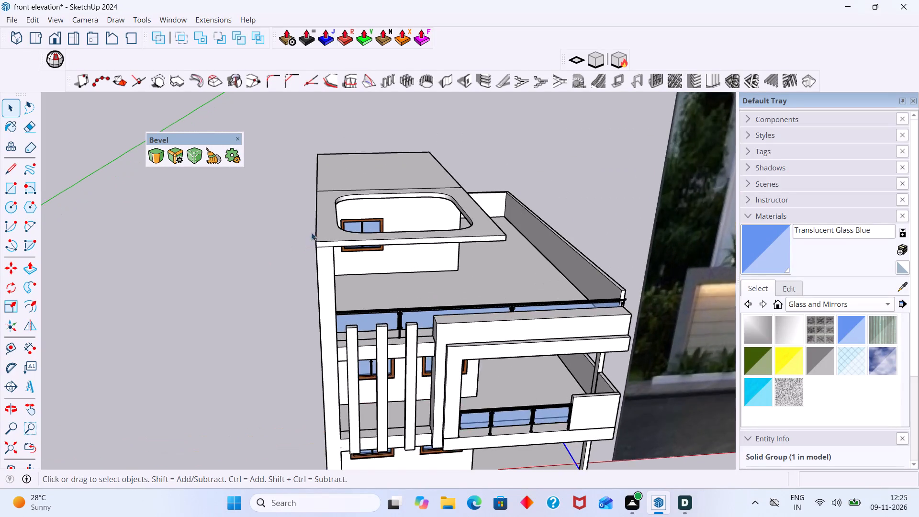
scroll(311, 232, "up", 4)
left_click(238, 140)
Compare the house model with the reference photo, examining the tops of the vertical fins on the front facade.
scroll(314, 193, "down", 7)
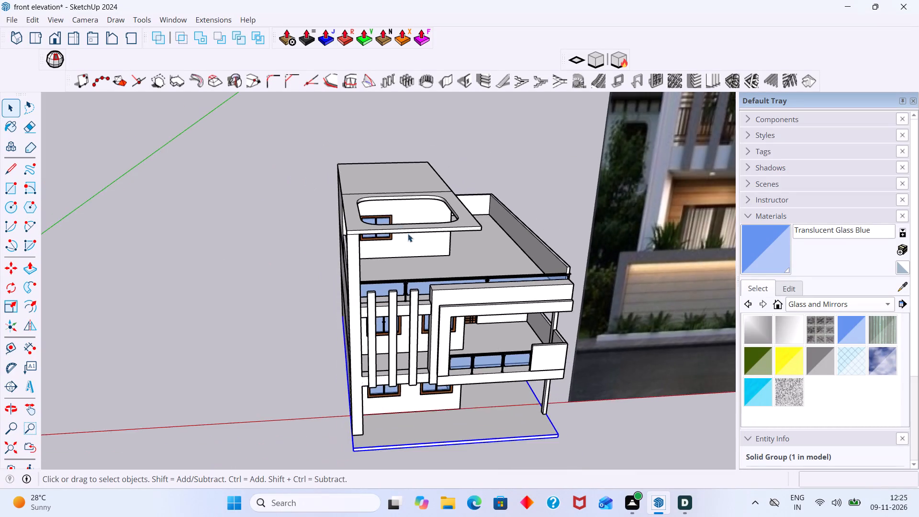
middle_click_drag(412, 229, 353, 226)
scroll(427, 243, "down", 4)
middle_click(542, 246)
middle_click_drag(543, 247, 471, 296, "shift")
scroll(501, 273, "down", 1, "shift")
scroll(459, 285, "down", 1)
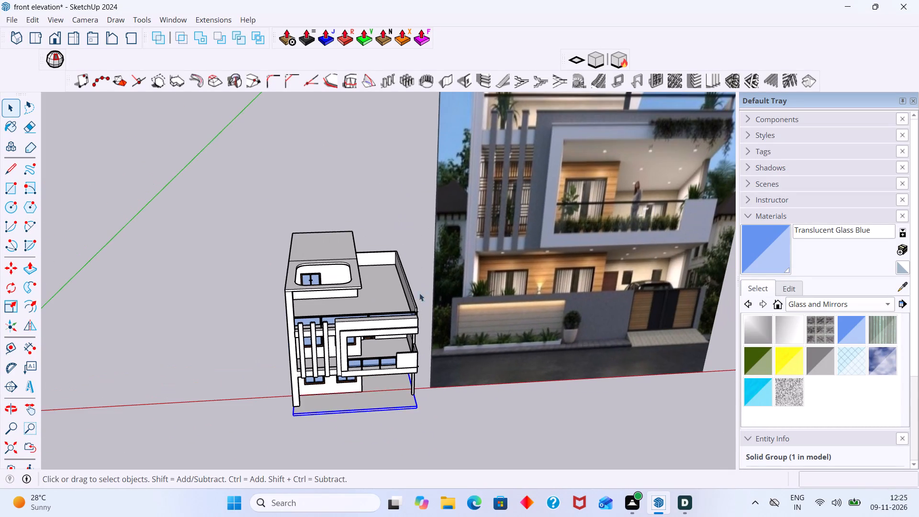
middle_click_drag(384, 304, 353, 306, "shift")
scroll(303, 330, "up", 7)
middle_click_drag(325, 322, 340, 313)
scroll(318, 316, "up", 1)
scroll(324, 314, "down", 2)
middle_click_drag(326, 315, 211, 384, "shift")
scroll(457, 213, "down", 3)
middle_click_drag(509, 197, 476, 333, "shift")
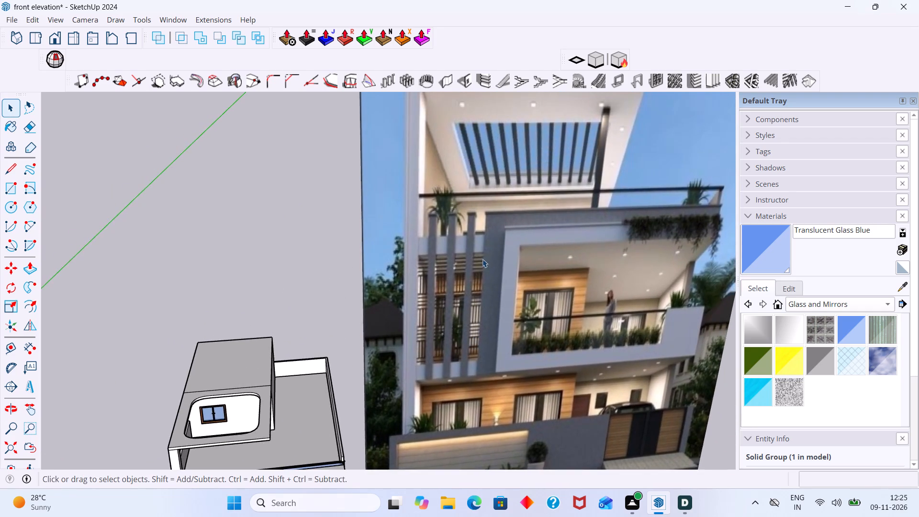
scroll(474, 225, "up", 7)
middle_click_drag(471, 211, 520, 155)
scroll(457, 162, "up", 2)
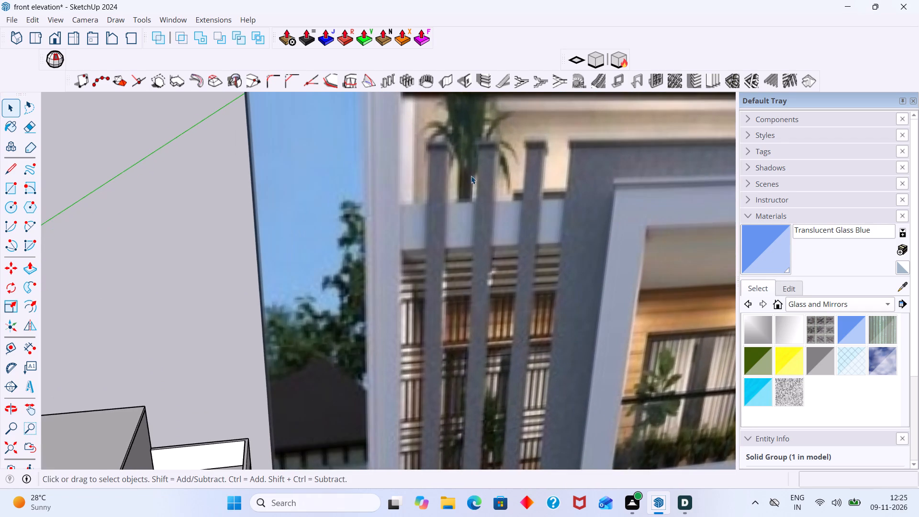
scroll(482, 177, "down", 5)
middle_click_drag(500, 226, 520, 158)
scroll(530, 185, "down", 3)
middle_click_drag(379, 338, 392, 294)
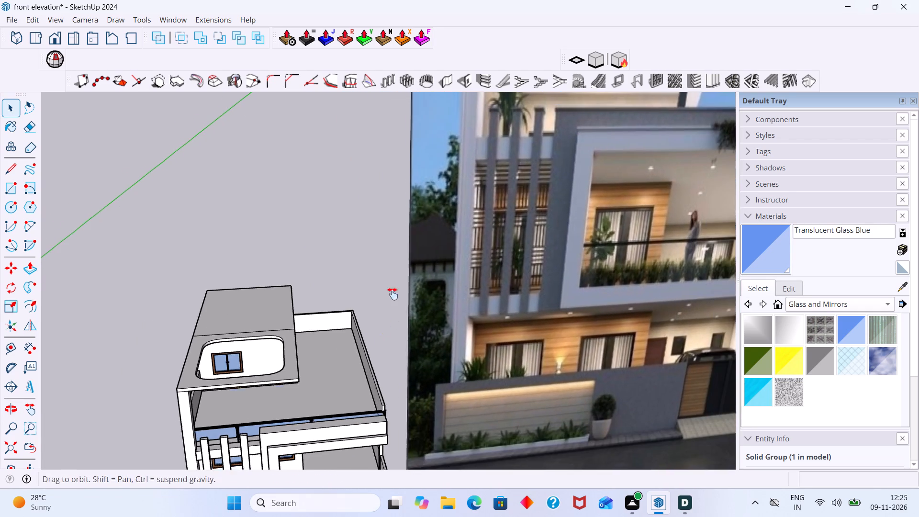
Inside the group of the vertical fin nearest the tall side wall, draw a 1' by 6" rectangle covering its top face.
middle_click_drag(392, 294, 433, 205)
scroll(281, 310, "up", 6)
middle_click_drag(285, 306, 304, 303)
scroll(249, 308, "up", 6)
middle_click(250, 320)
scroll(242, 318, "up", 5)
middle_click_drag(246, 317, 245, 334)
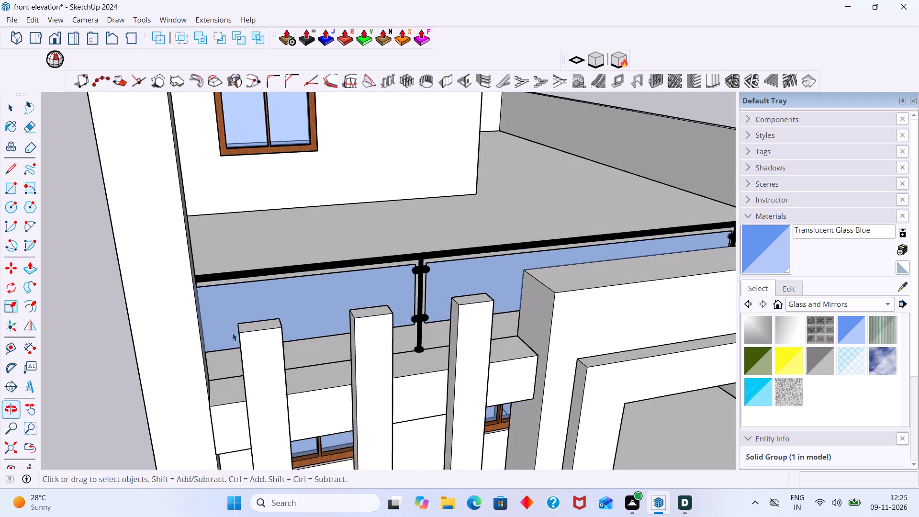
scroll(232, 333, "up", 6)
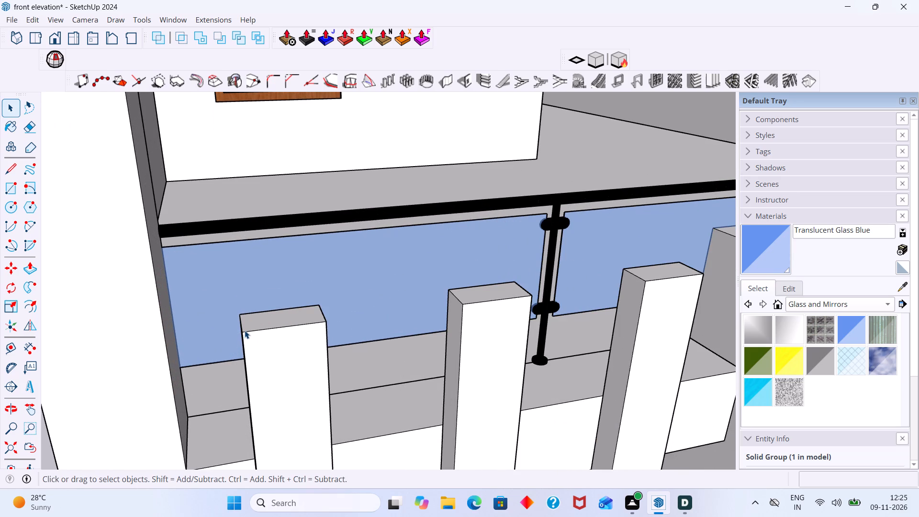
scroll(251, 315, "up", 2)
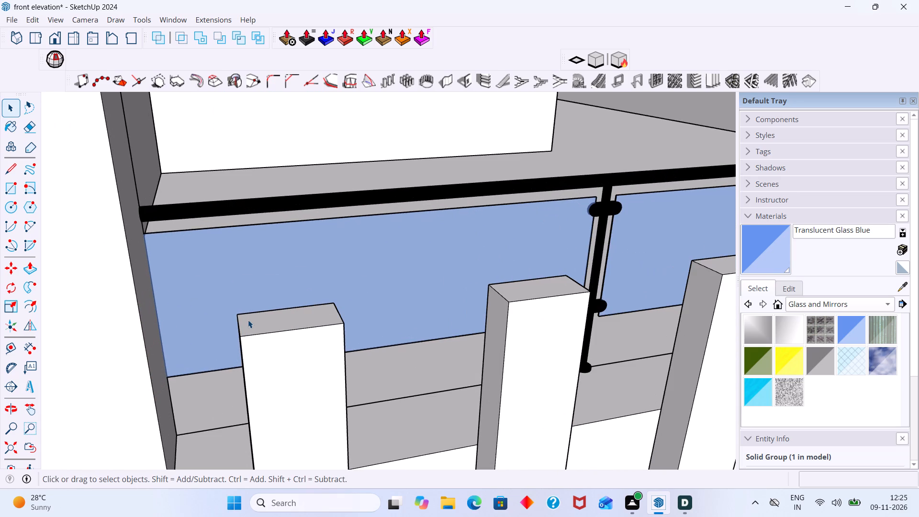
left_click(248, 322)
scroll(251, 323, "up", 2)
double_click(251, 323)
left_click(253, 326)
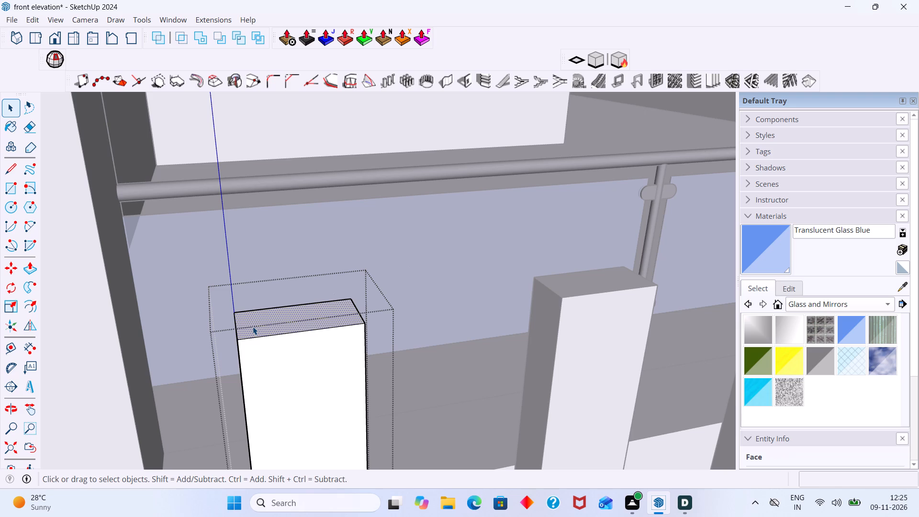
key("r")
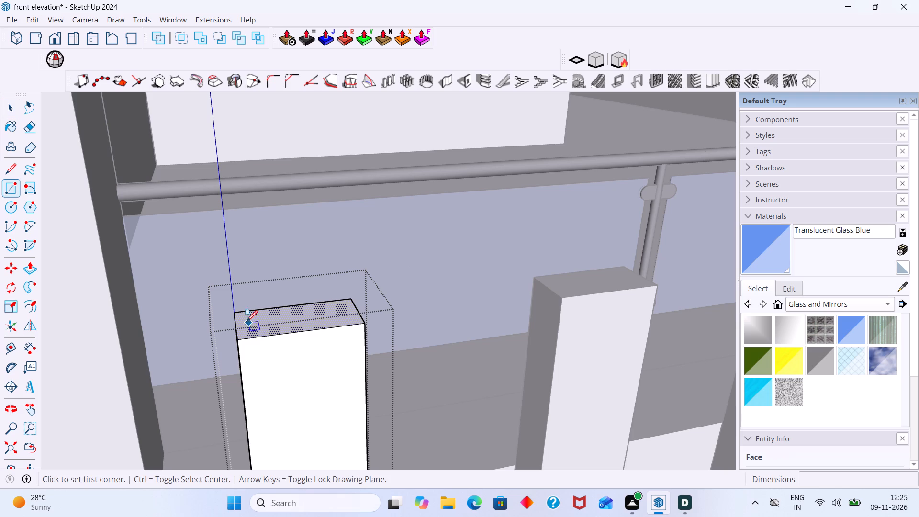
left_click(237, 313)
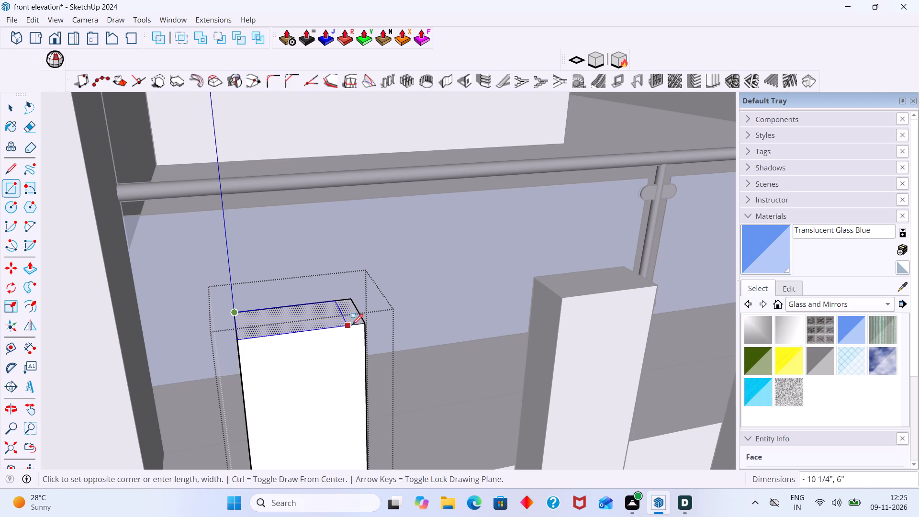
left_click(362, 326)
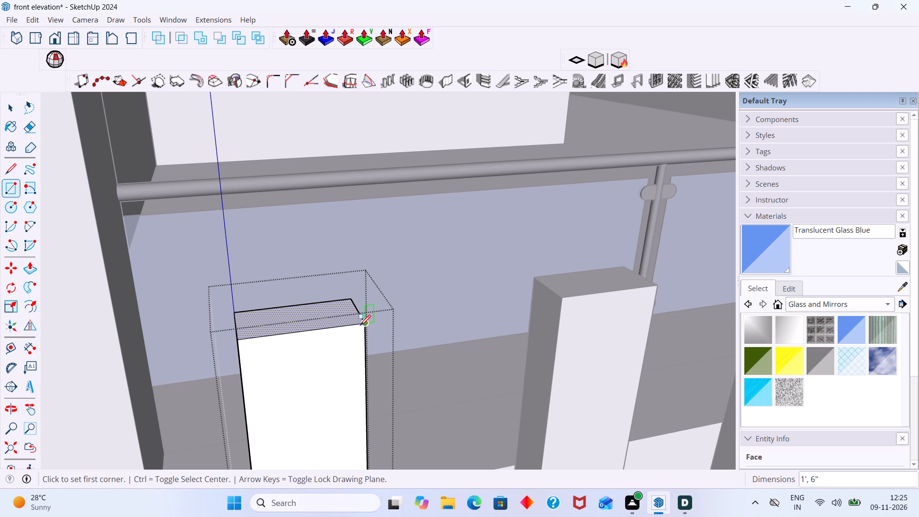
Push/Pull the rectangle on the fin's top up 3/4" to form a cap.
key("p")
left_click(340, 318)
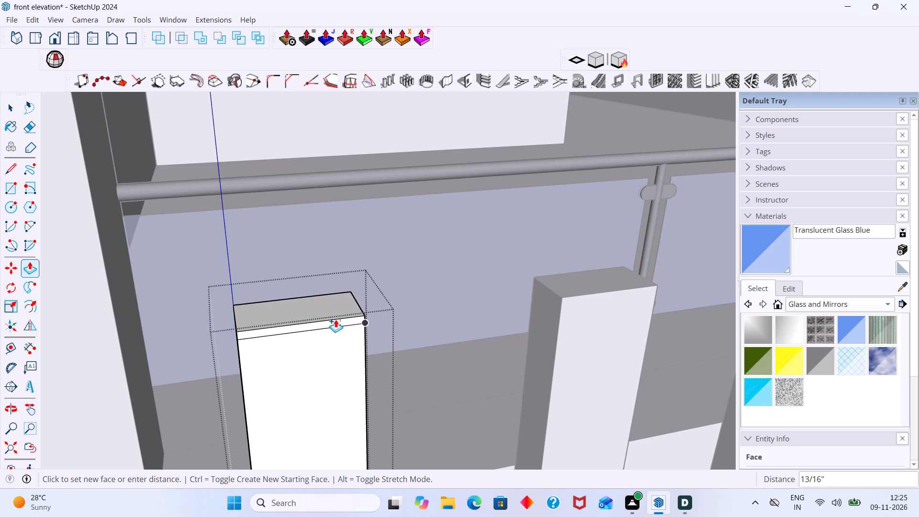
left_click(336, 320)
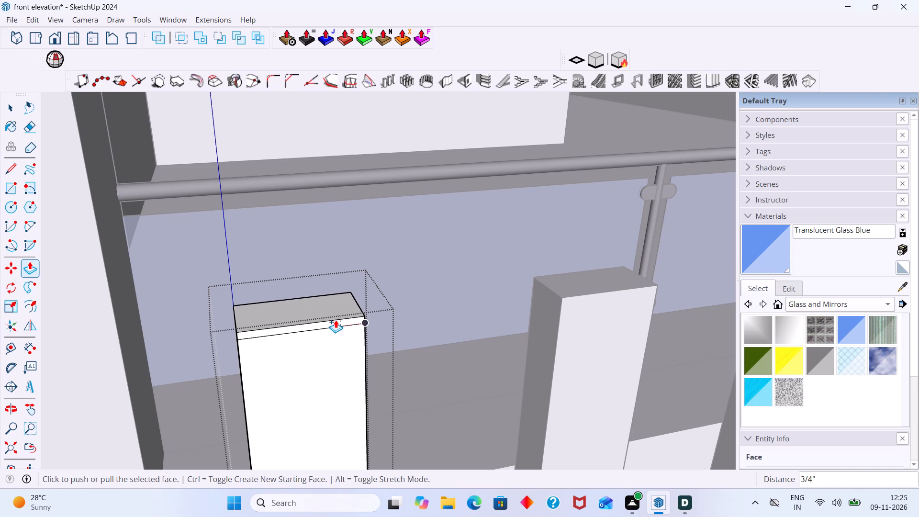
Pull the cap's front face outward about 1 3/8" so it overhangs the fin.
scroll(315, 321, "up", 5)
key("space")
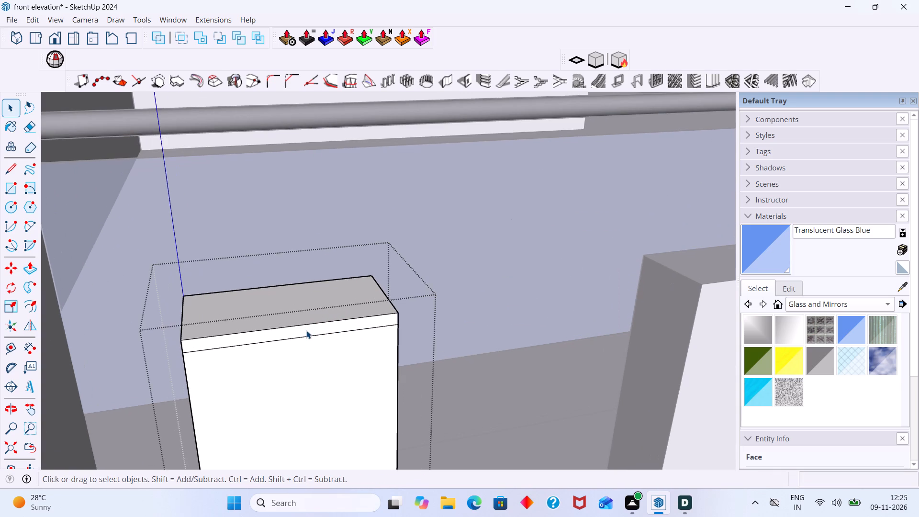
left_click(306, 330)
key("p")
left_click(306, 330)
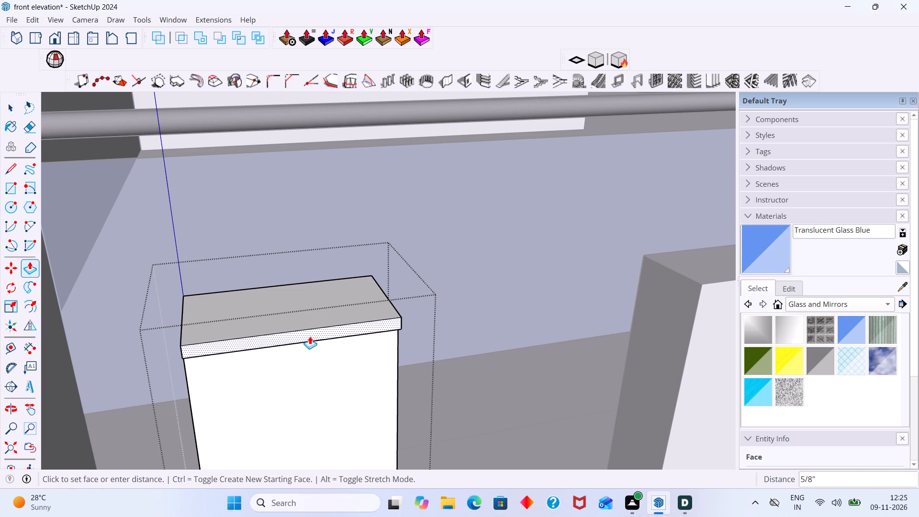
middle_click_drag(311, 333, 385, 338)
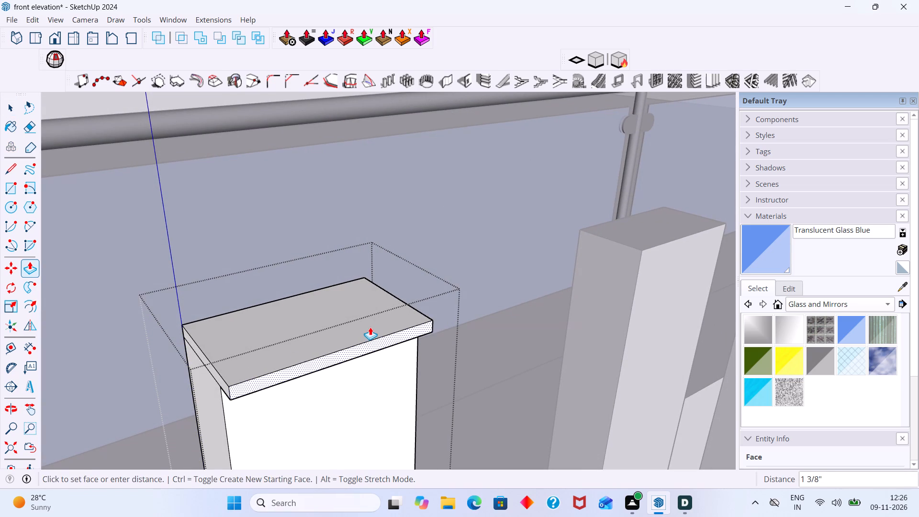
left_click(370, 327)
scroll(190, 370, "up", 6)
Extend both short end faces of the cap outward by the same distance as the front overhang.
key("space")
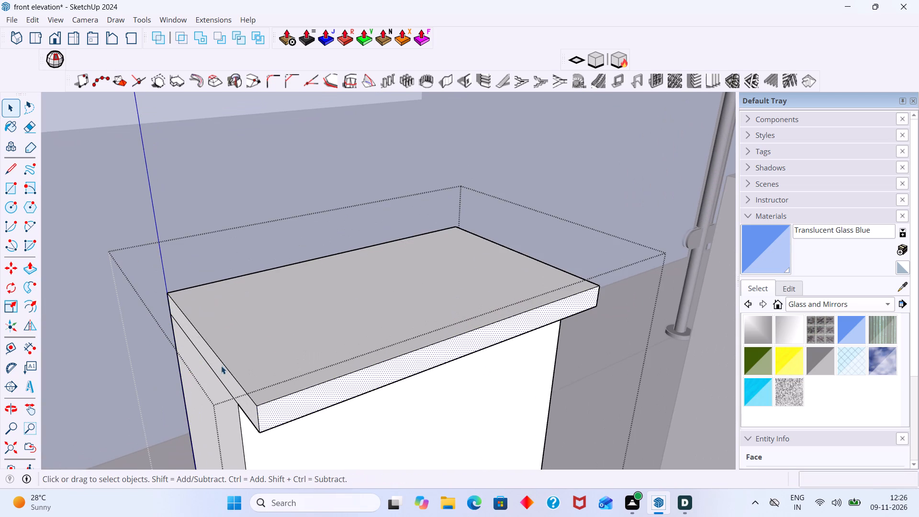
left_click(219, 371)
key("p")
double_click(219, 371)
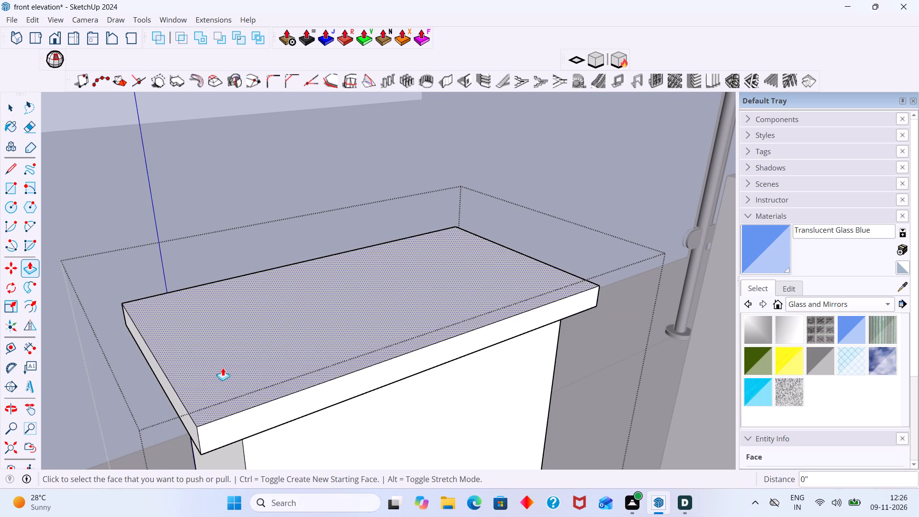
key("space")
middle_click_drag(442, 344, 253, 269)
middle_click_drag(491, 285, 378, 292)
scroll(539, 351, "up", 2)
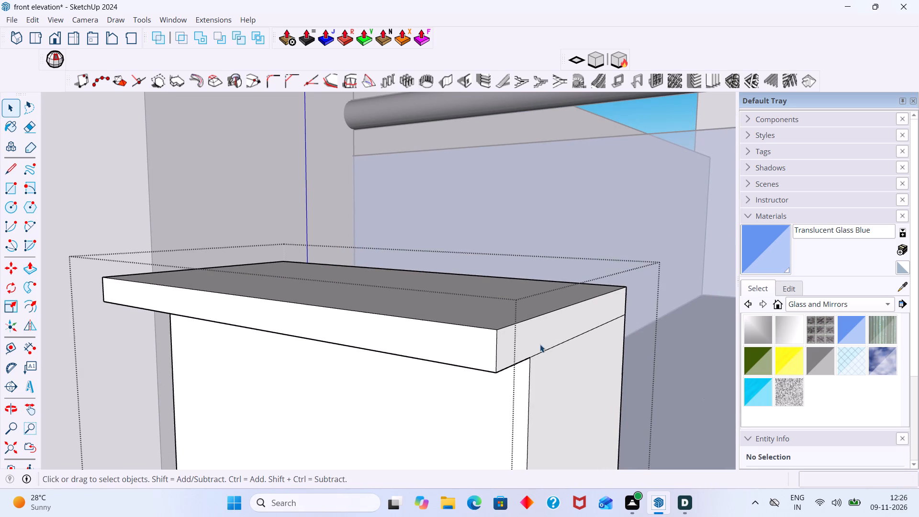
left_click(540, 343)
key("p")
double_click(539, 343)
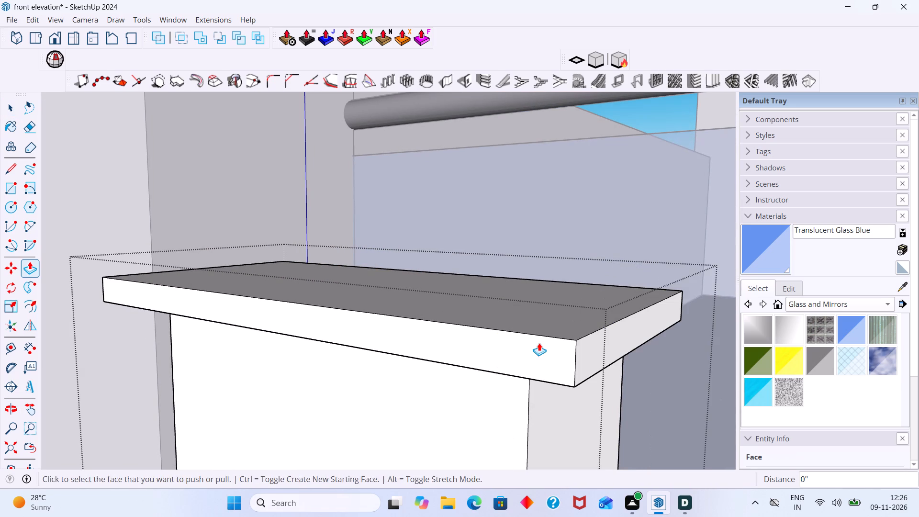
Extend the cap's back face outward by the same overhang distance and leave the fin's group.
key("space")
scroll(564, 317, "down", 3)
middle_click_drag(530, 298, 228, 301)
middle_click_drag(472, 323, 434, 321)
left_click(461, 332)
key("p")
double_click(460, 332)
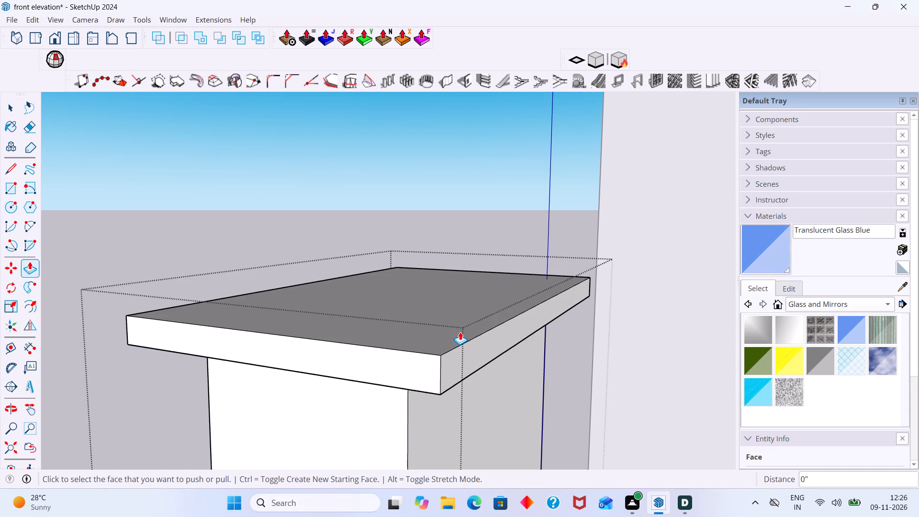
key("space")
scroll(426, 324, "down", 6)
left_click(444, 222)
Examine the capped fin from the front and side, next to the neighbouring uncapped fins.
scroll(426, 282, "down", 10)
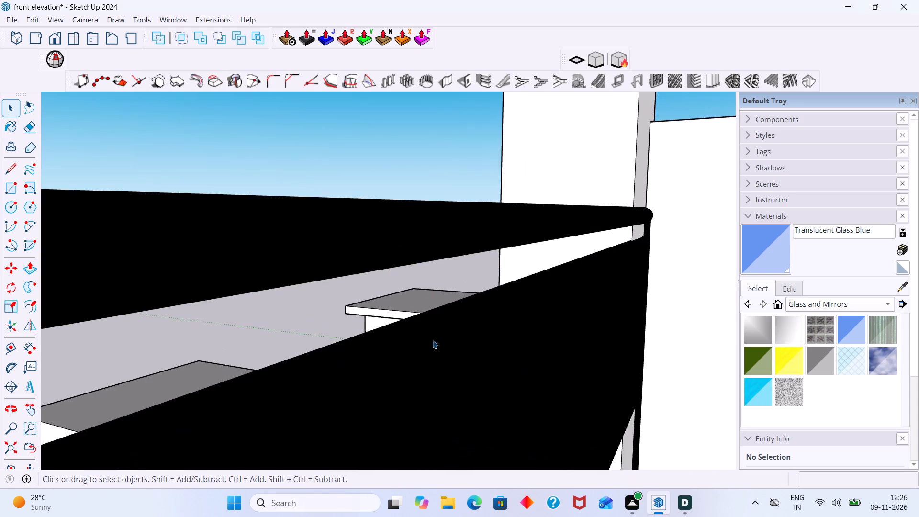
scroll(433, 340, "down", 2)
middle_click_drag(424, 391, 581, 422)
middle_click_drag(432, 381, 537, 381)
scroll(520, 385, "down", 3)
middle_click_drag(516, 383, 546, 282, "shift")
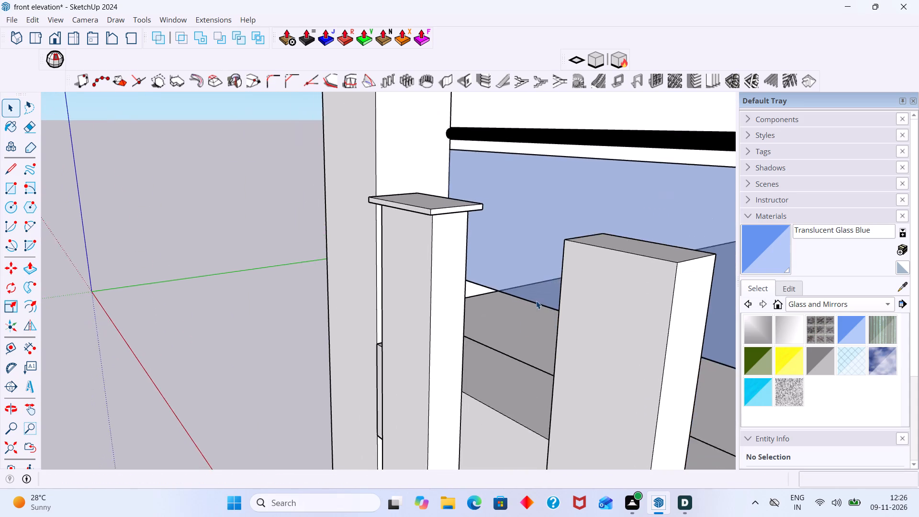
middle_click_drag(529, 323, 589, 323)
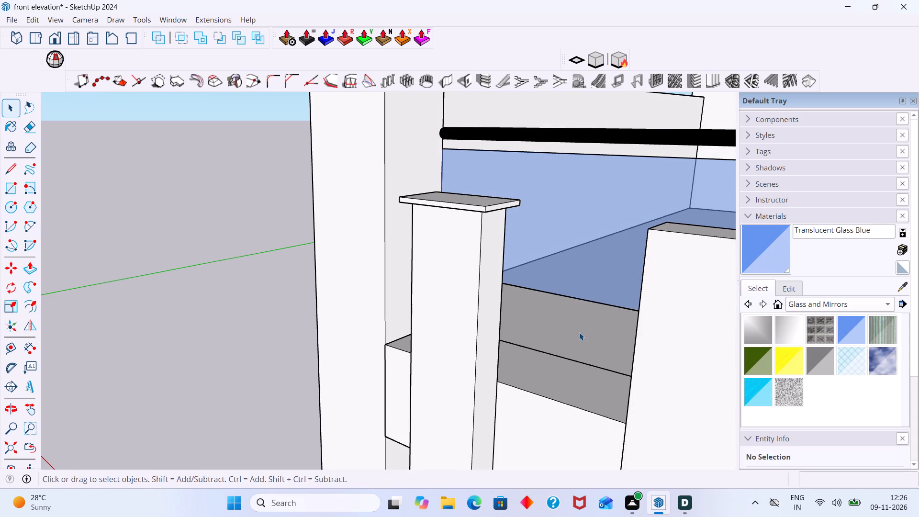
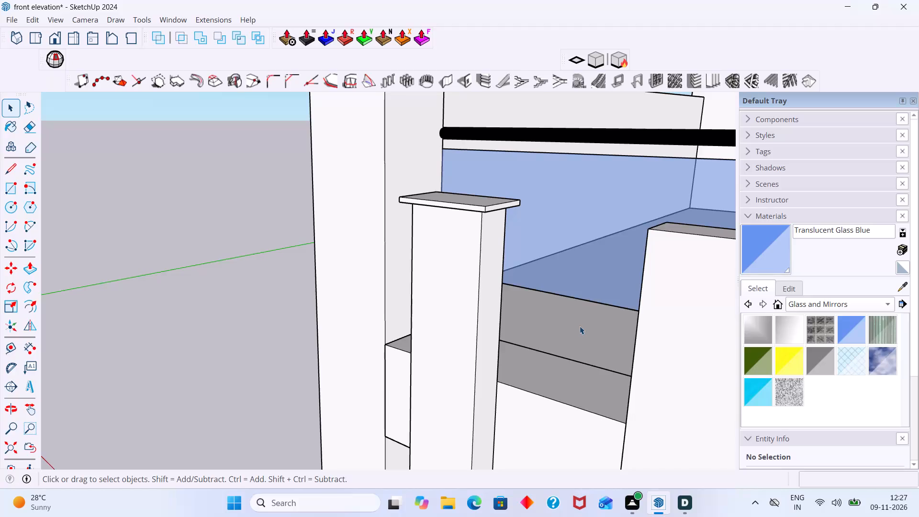
Examine the capped fin next to the two uncapped fins and the surrounding balcony front from several distances and angles.
scroll(637, 337, "down", 4)
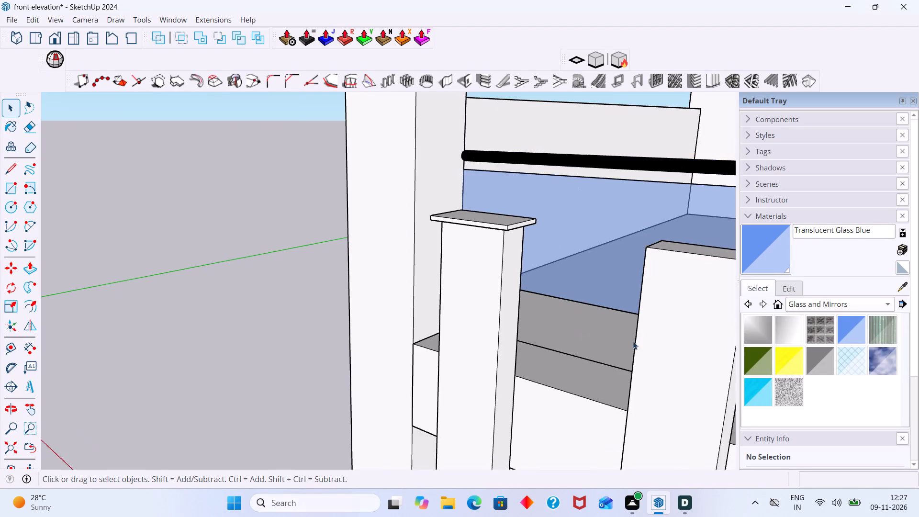
scroll(633, 341, "down", 5)
middle_click_drag(647, 354, 694, 351)
scroll(693, 349, "down", 4)
middle_click_drag(682, 341, 581, 326, "shift")
scroll(580, 328, "down", 5)
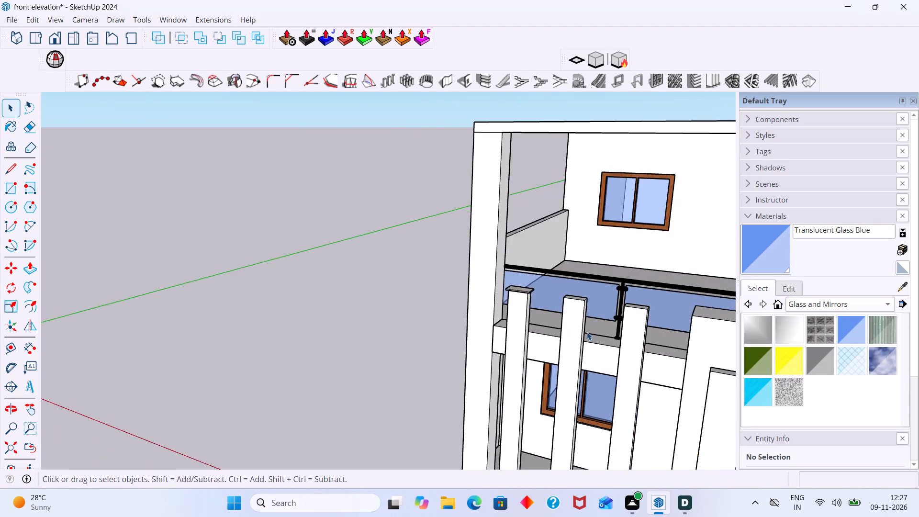
scroll(587, 332, "down", 5)
middle_click_drag(584, 342, 589, 303)
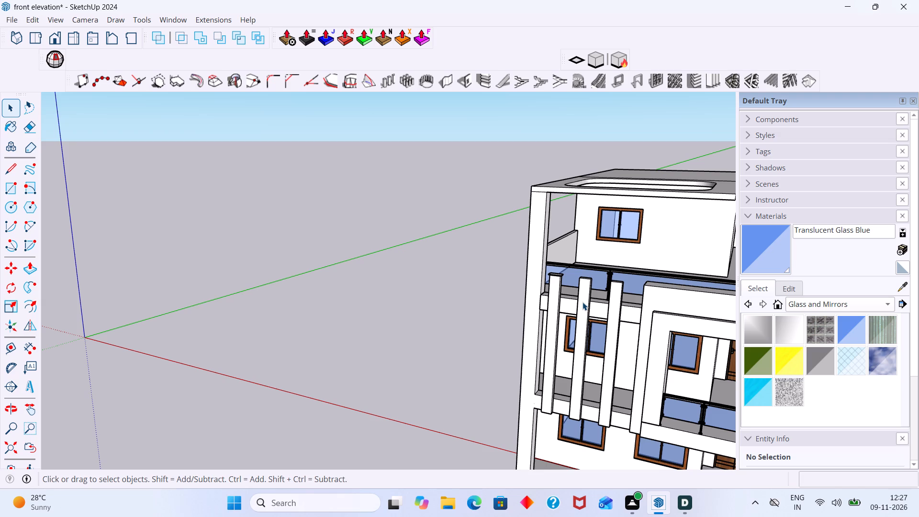
scroll(552, 286, "up", 4)
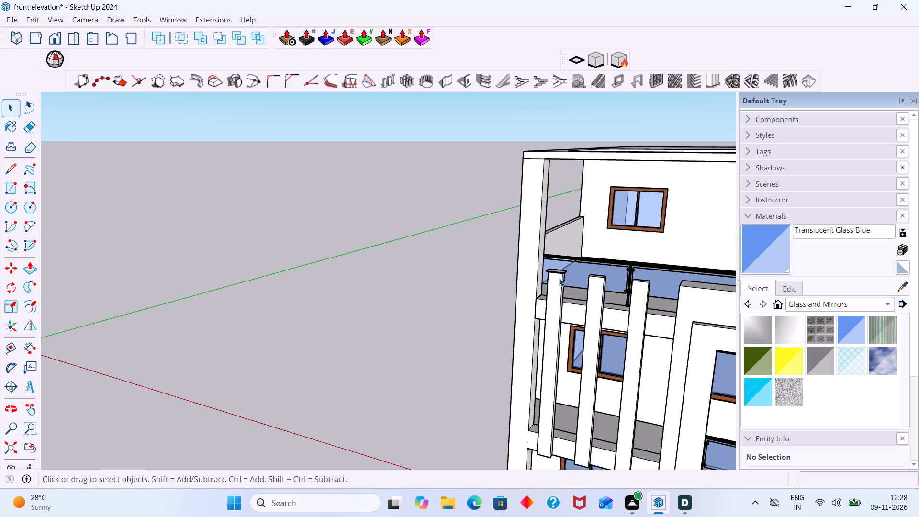
scroll(559, 278, "up", 3)
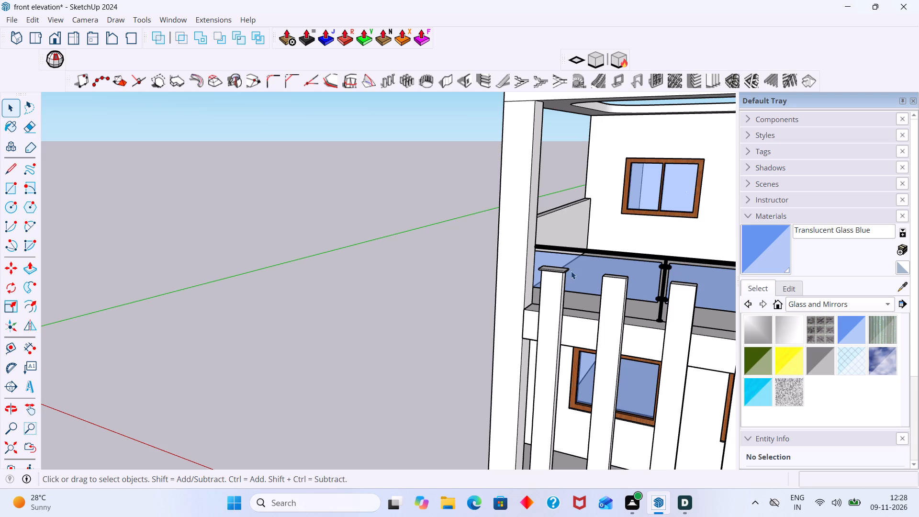
middle_click_drag(572, 296, 562, 328)
scroll(557, 312, "up", 6)
middle_click_drag(565, 284, 576, 294)
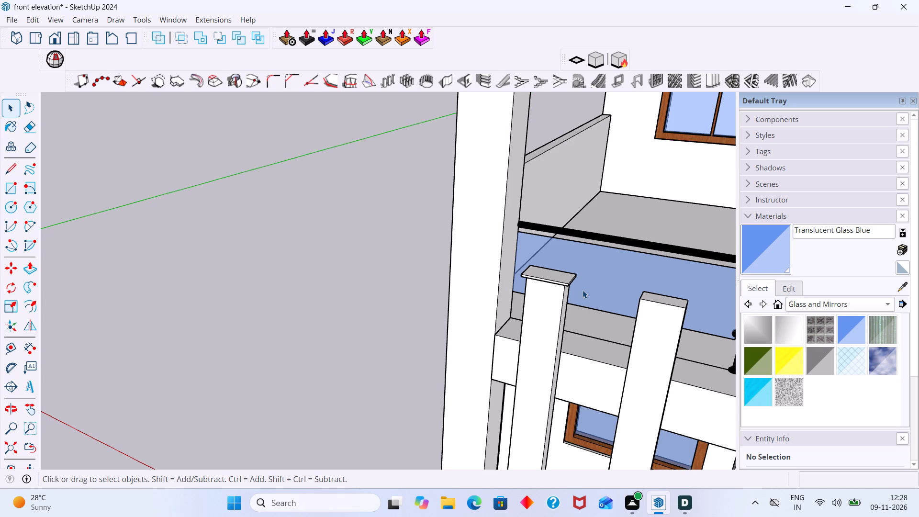
scroll(580, 313, "down", 4)
middle_click_drag(577, 325, 591, 326)
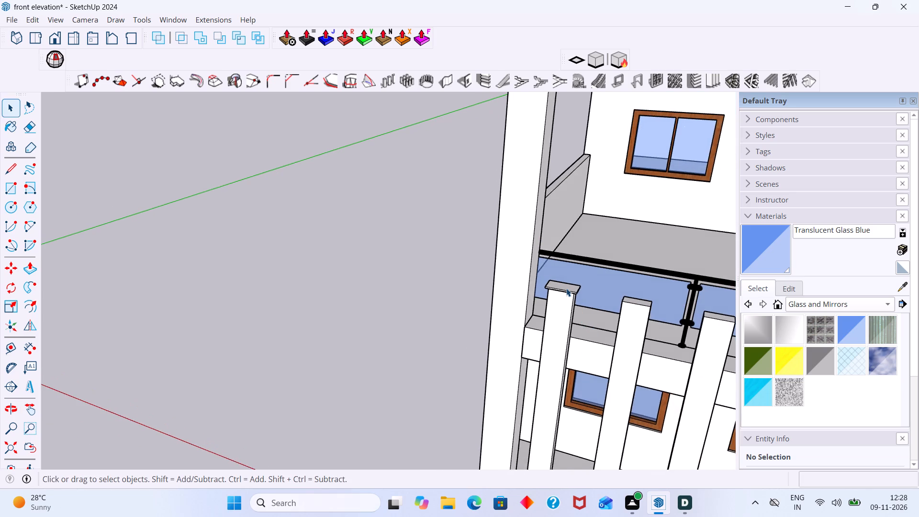
scroll(566, 286, "up", 5)
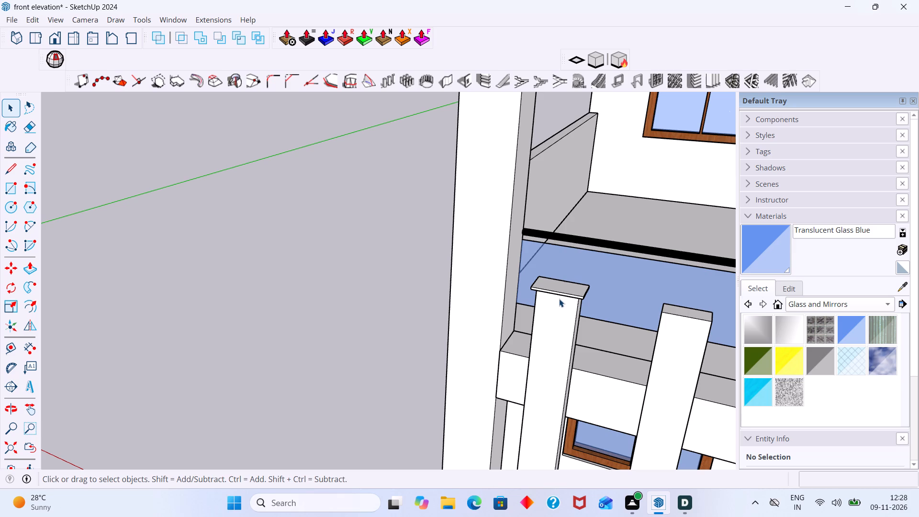
scroll(563, 319, "down", 9)
middle_click_drag(634, 339, 548, 305)
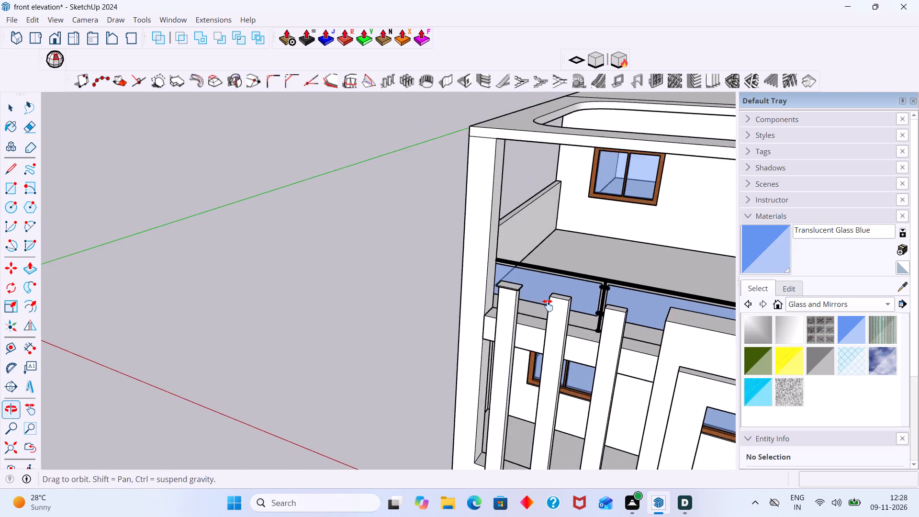
middle_click_drag(548, 305, 546, 305)
Delete the two uncapped vertical fins, keeping only the capped one.
scroll(545, 306, "down", 2)
middle_click_drag(545, 311, 588, 311)
scroll(584, 311, "up", 3)
scroll(579, 312, "down", 10)
middle_click_drag(569, 324, 557, 316, "shift")
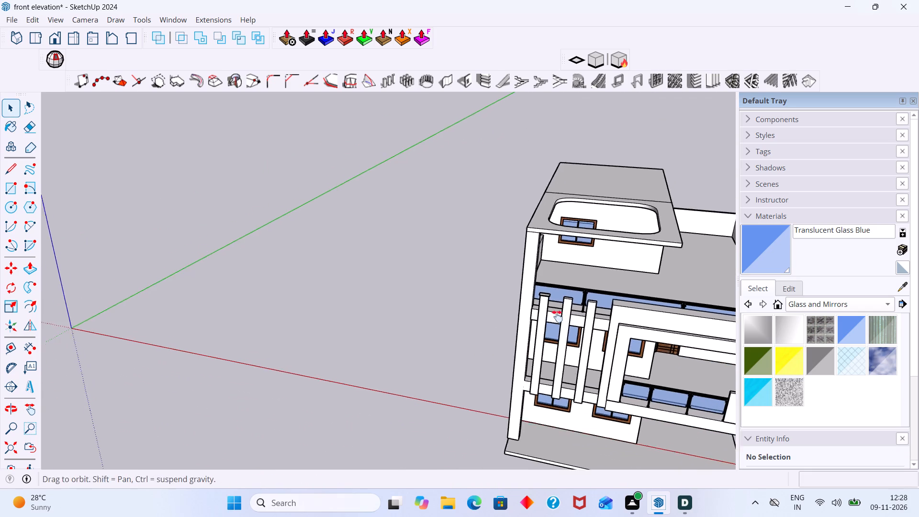
middle_click_drag(557, 316, 550, 315, "shift")
scroll(555, 319, "up", 4)
left_click(550, 319)
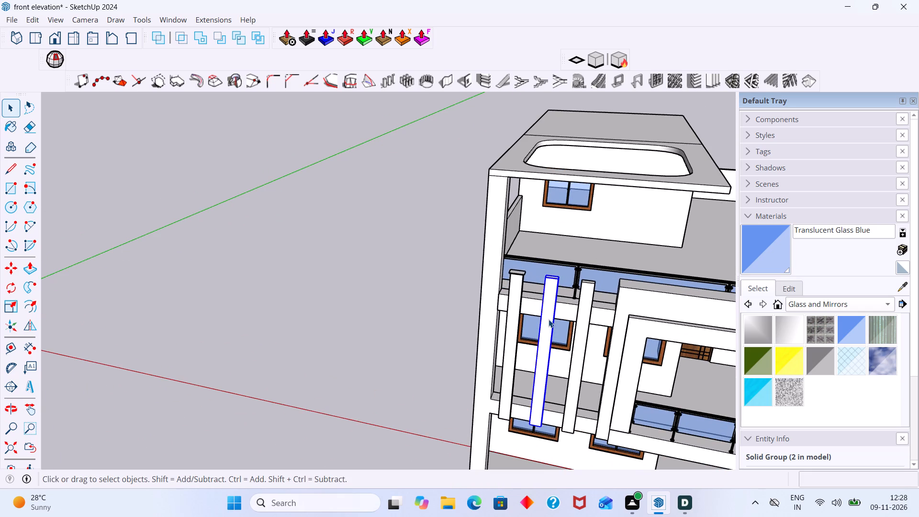
key("Delete")
left_click(584, 319)
key("Delete")
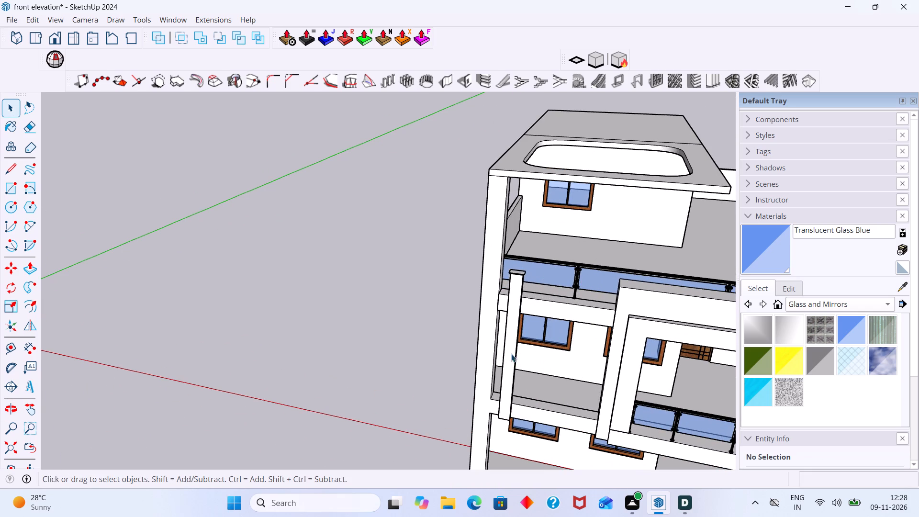
Copy the capped fin along the red axis at about 2' 11 7/8" spacing, arrayed *2 for two evenly spaced copies.
left_click(511, 354)
key("m")
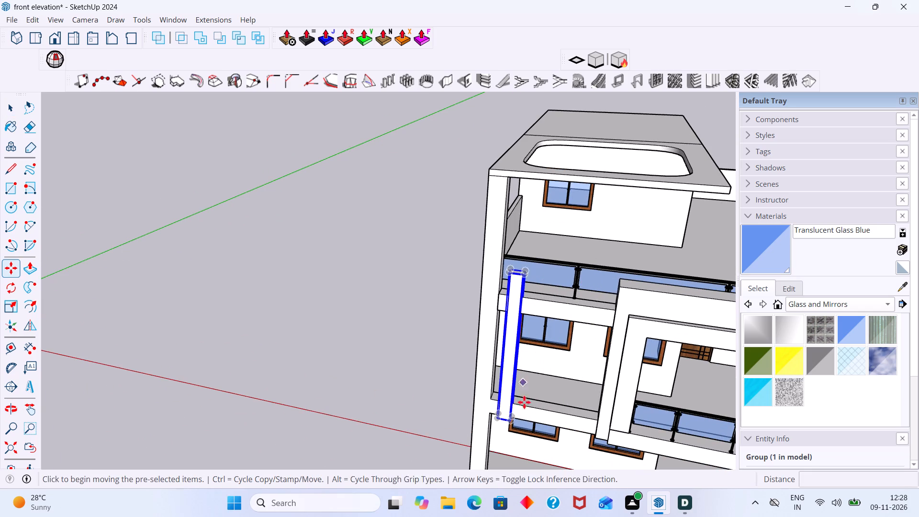
scroll(512, 418, "up", 1)
left_click(509, 419)
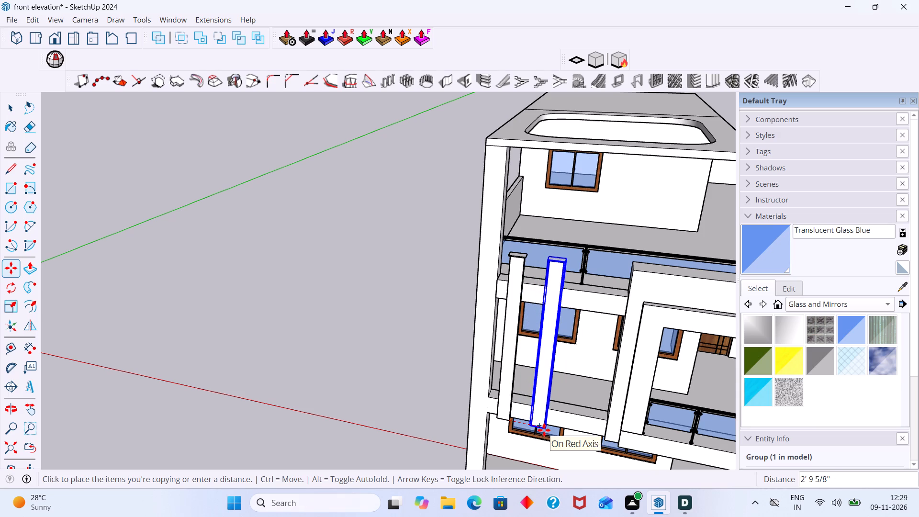
key("Right")
scroll(544, 430, "up", 2)
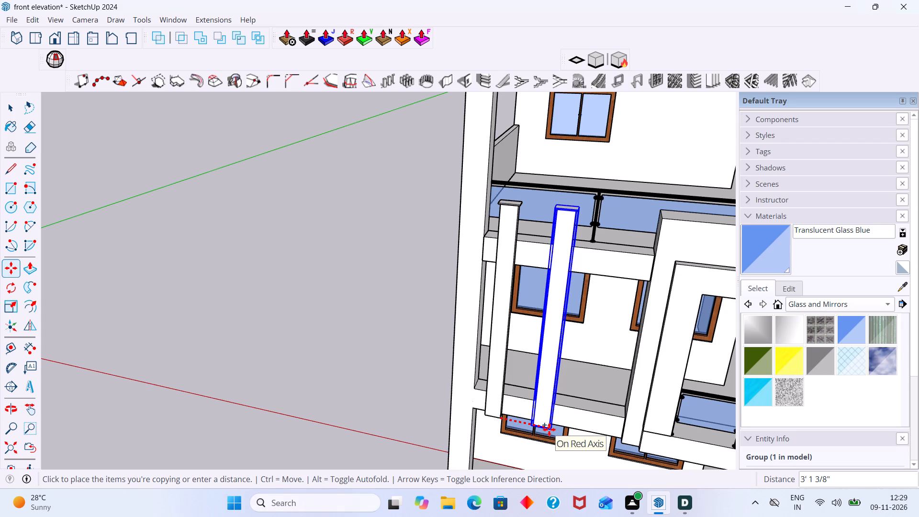
left_click(548, 428)
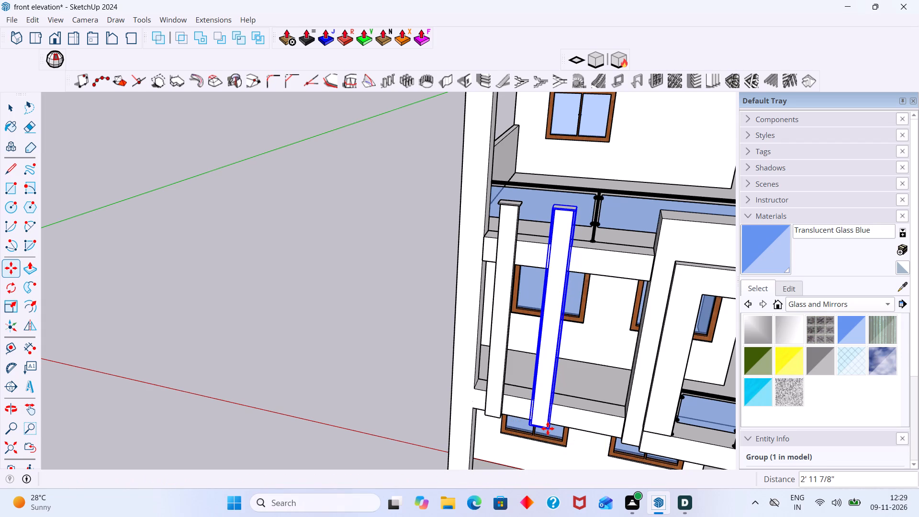
type("*2")
key("Return")
key("space")
scroll(565, 420, "down", 5)
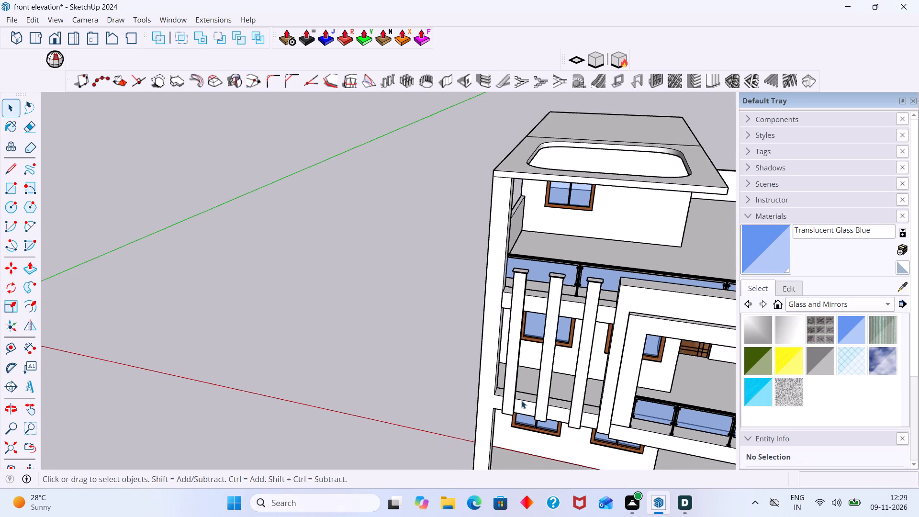
left_click(437, 350)
Examine the whole house with its three capped fins, comparing the roof opening with the slatted canopy in the reference photo.
scroll(495, 332, "down", 4)
middle_click_drag(538, 299, 609, 283)
scroll(586, 201, "up", 2)
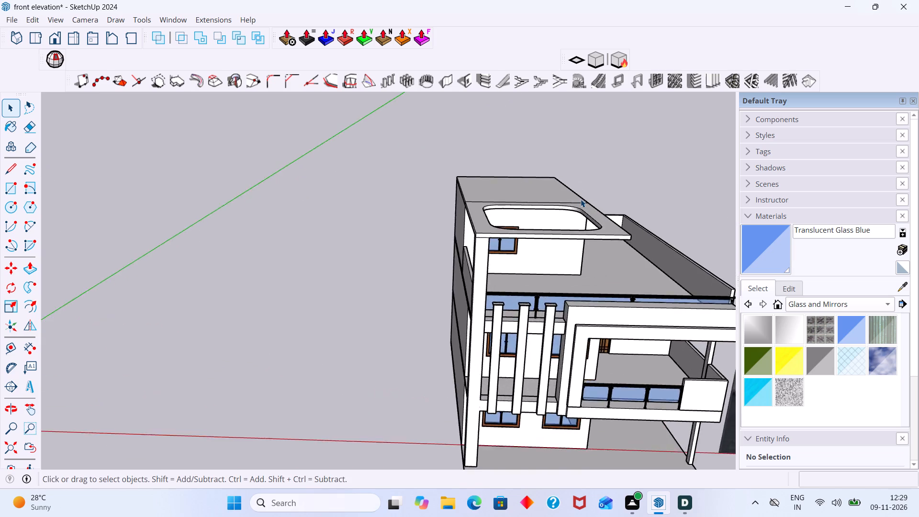
scroll(581, 199, "up", 2)
scroll(577, 199, "down", 8)
middle_click_drag(569, 217, 402, 233, "shift")
scroll(464, 229, "up", 1)
scroll(464, 228, "down", 7)
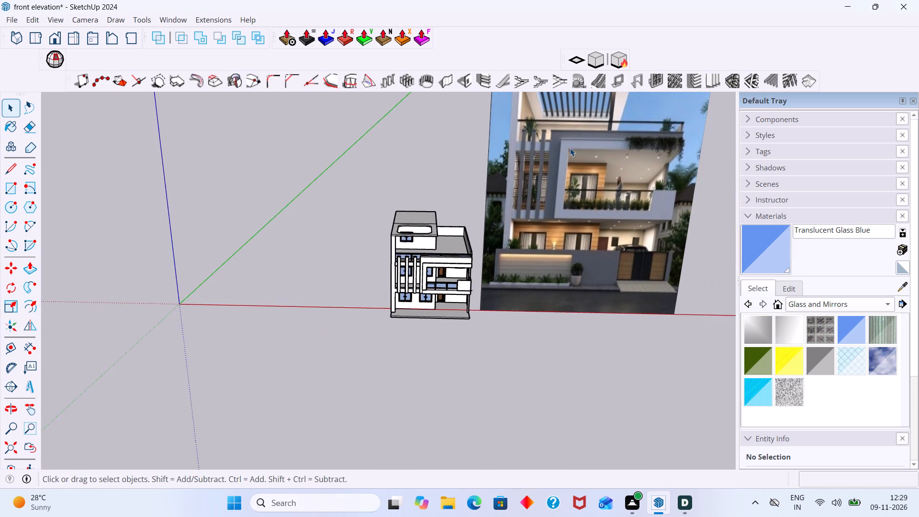
middle_click_drag(576, 139, 561, 201)
middle_click_drag(558, 198, 538, 289)
scroll(435, 293, "up", 2)
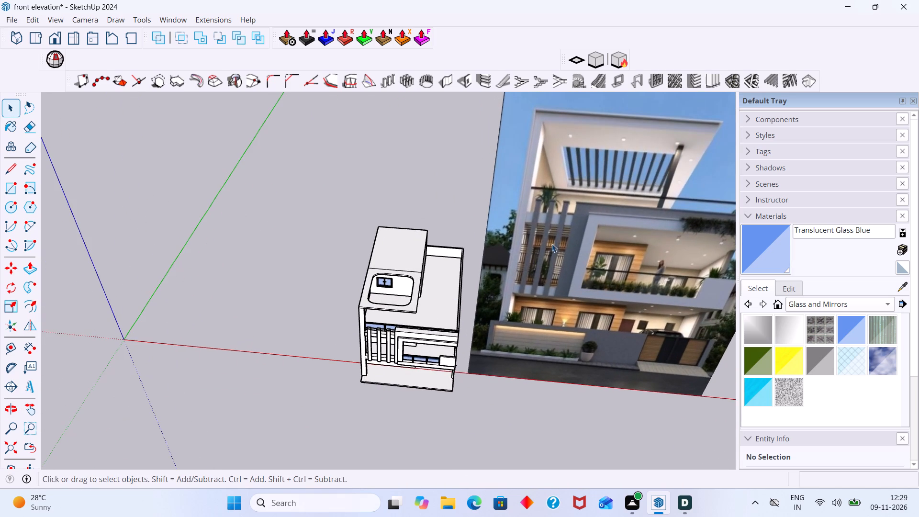
scroll(388, 295, "up", 8)
Open the roof slab's group for editing and select the inner side surface of its rounded opening.
middle_click_drag(374, 271, 368, 258)
scroll(369, 261, "down", 2)
middle_click_drag(369, 260, 373, 229)
scroll(379, 256, "up", 14)
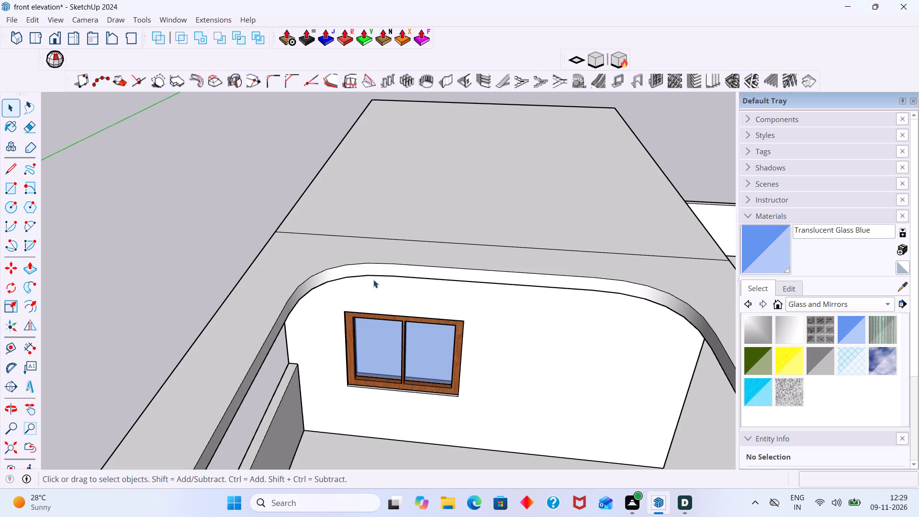
left_click(373, 270)
scroll(373, 267, "up", 2)
double_click(373, 266)
left_click(378, 266)
triple_click(379, 268)
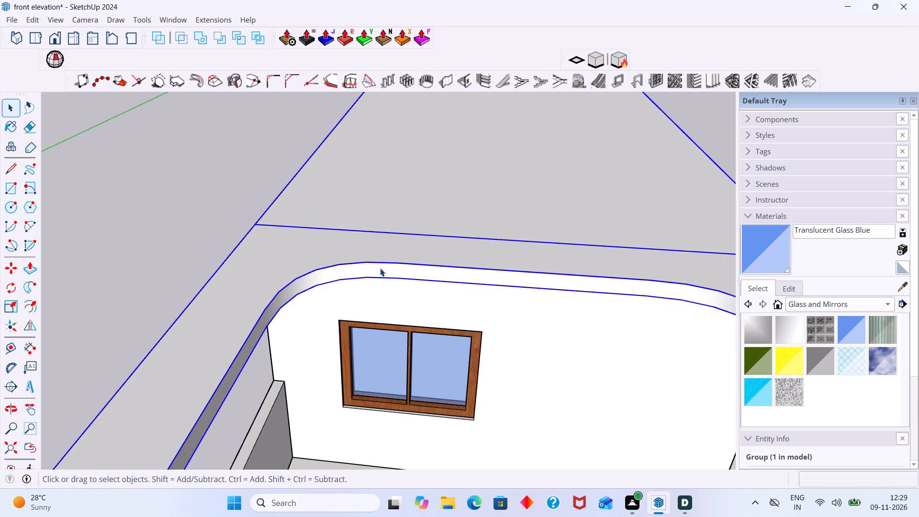
left_click(387, 273)
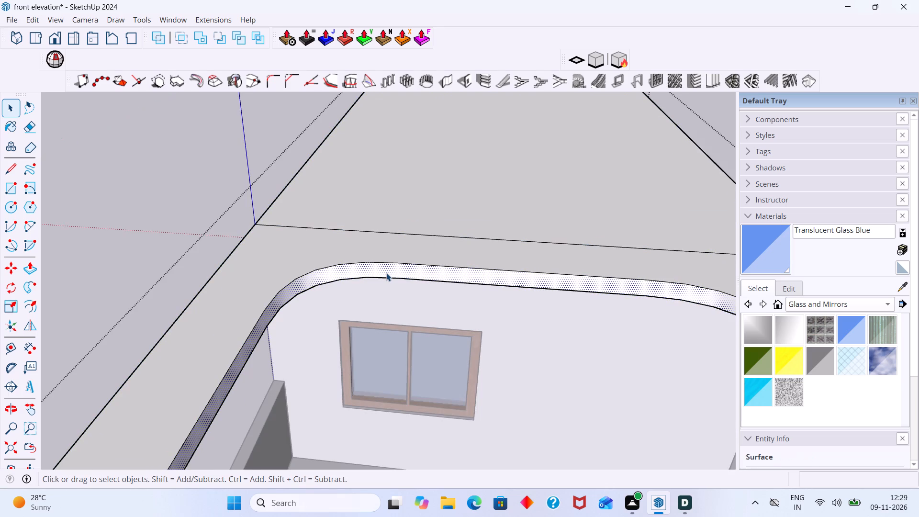
Draw a rectangle about 5 1/2" by 6" on the opening's rear inner face, close to the rounded corner.
middle_click_drag(386, 272, 422, 251)
scroll(422, 251, "up", 2)
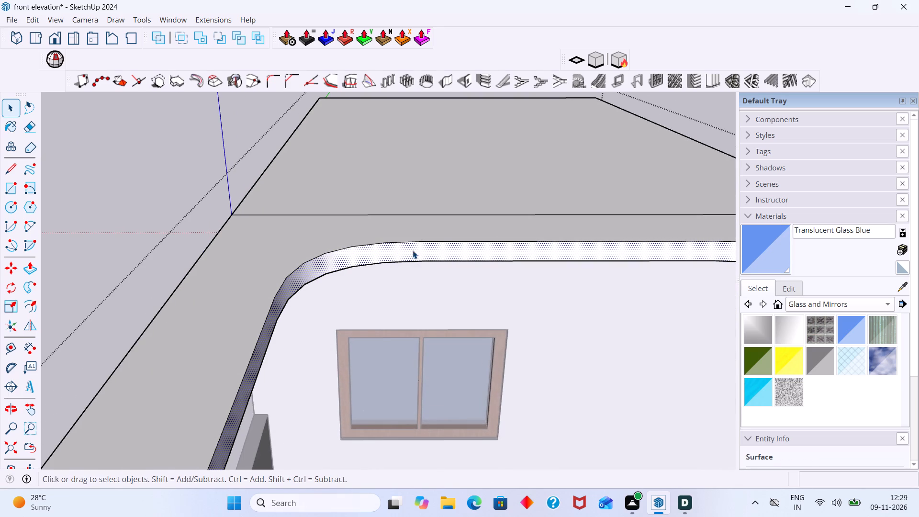
scroll(413, 250, "down", 6)
key("r")
scroll(415, 252, "up", 3)
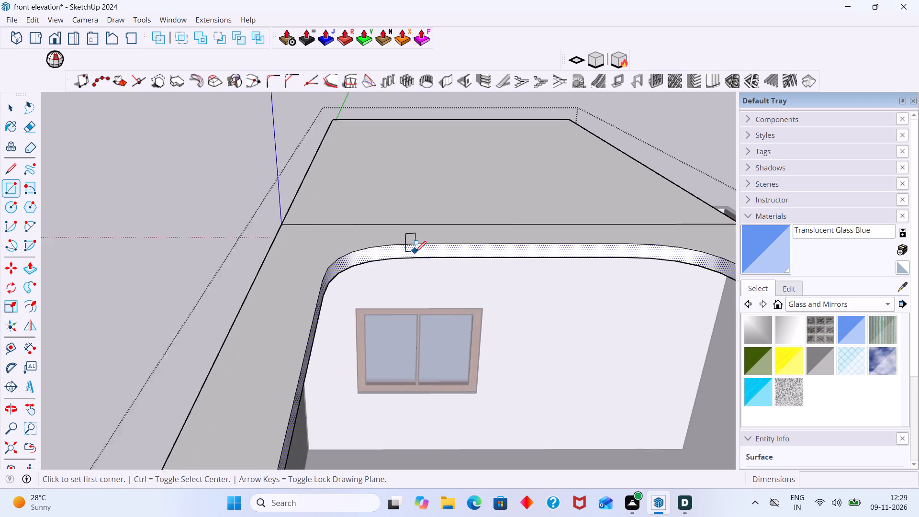
scroll(407, 260, "down", 4)
scroll(403, 266, "up", 6)
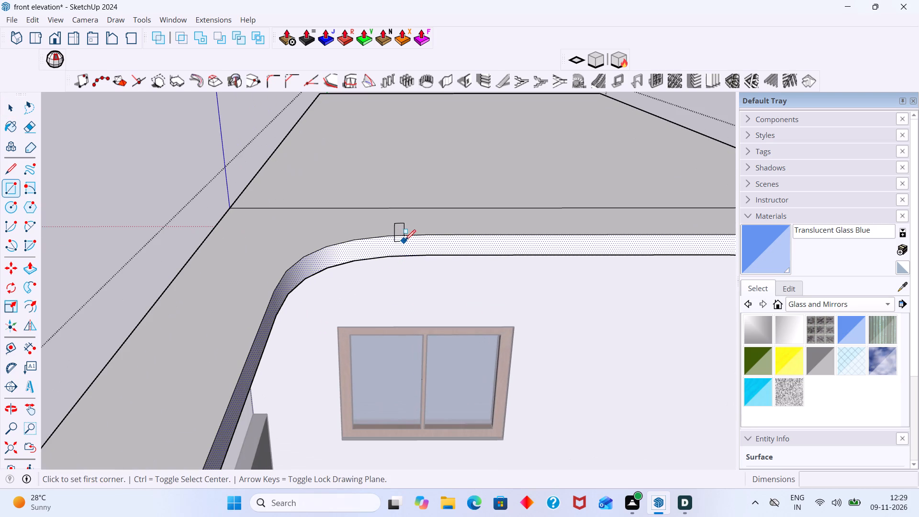
left_click(405, 236)
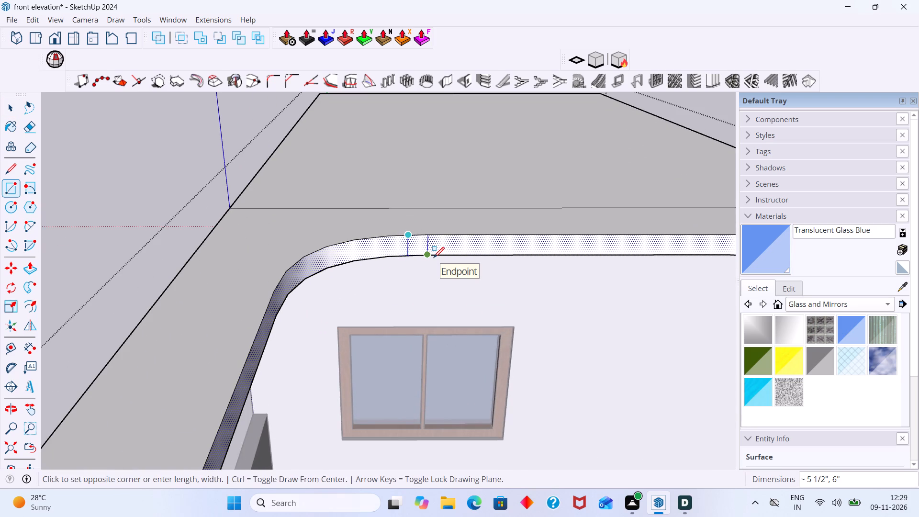
left_click(434, 258)
key("space")
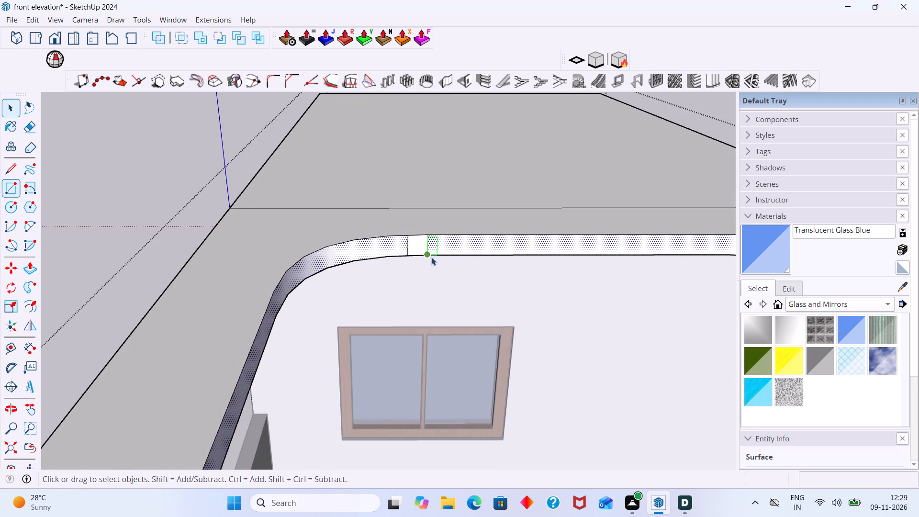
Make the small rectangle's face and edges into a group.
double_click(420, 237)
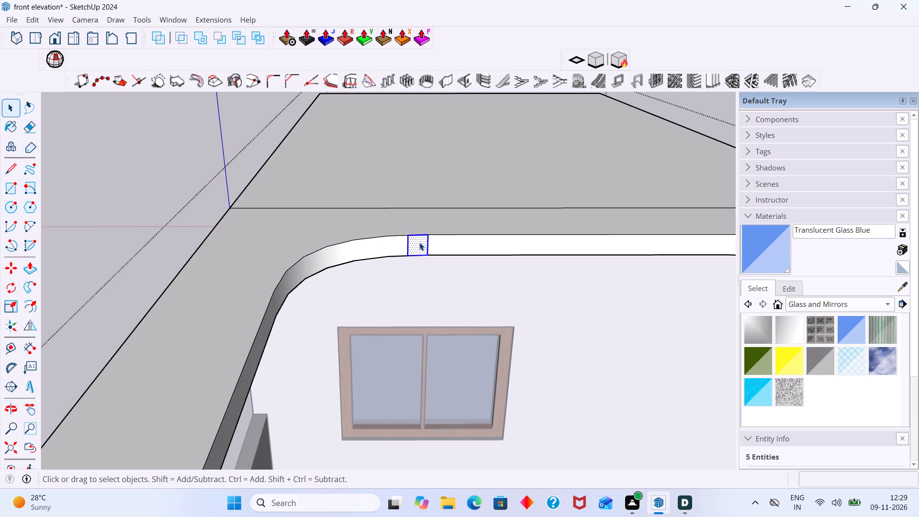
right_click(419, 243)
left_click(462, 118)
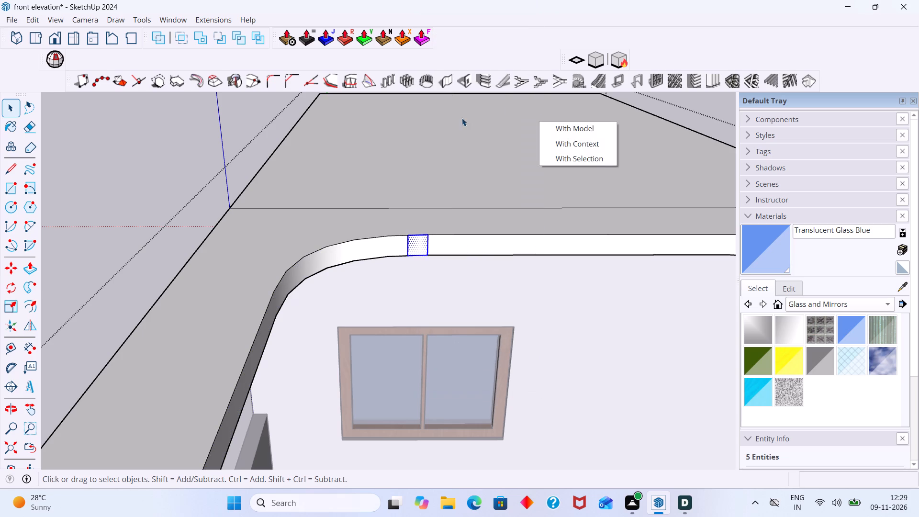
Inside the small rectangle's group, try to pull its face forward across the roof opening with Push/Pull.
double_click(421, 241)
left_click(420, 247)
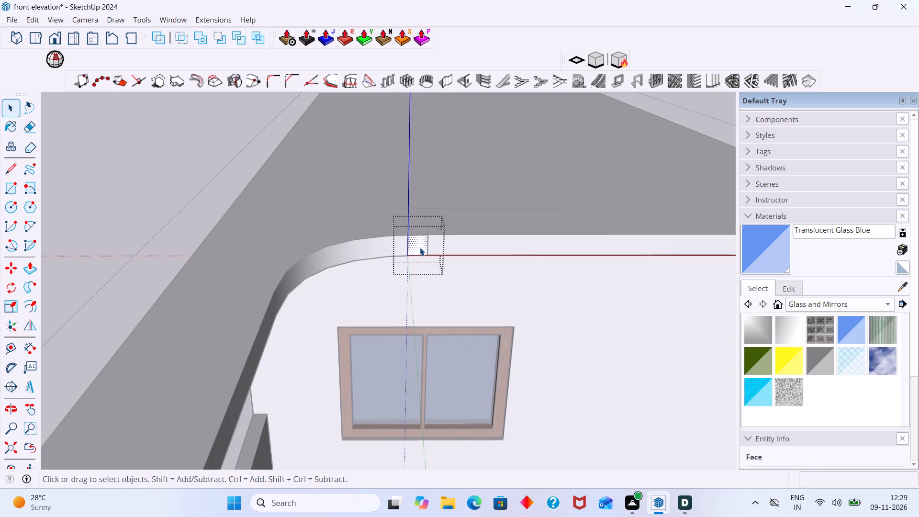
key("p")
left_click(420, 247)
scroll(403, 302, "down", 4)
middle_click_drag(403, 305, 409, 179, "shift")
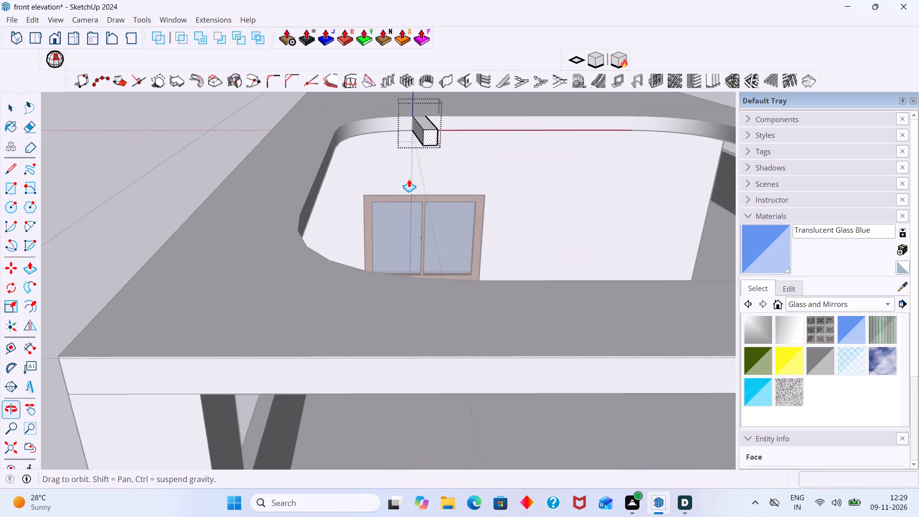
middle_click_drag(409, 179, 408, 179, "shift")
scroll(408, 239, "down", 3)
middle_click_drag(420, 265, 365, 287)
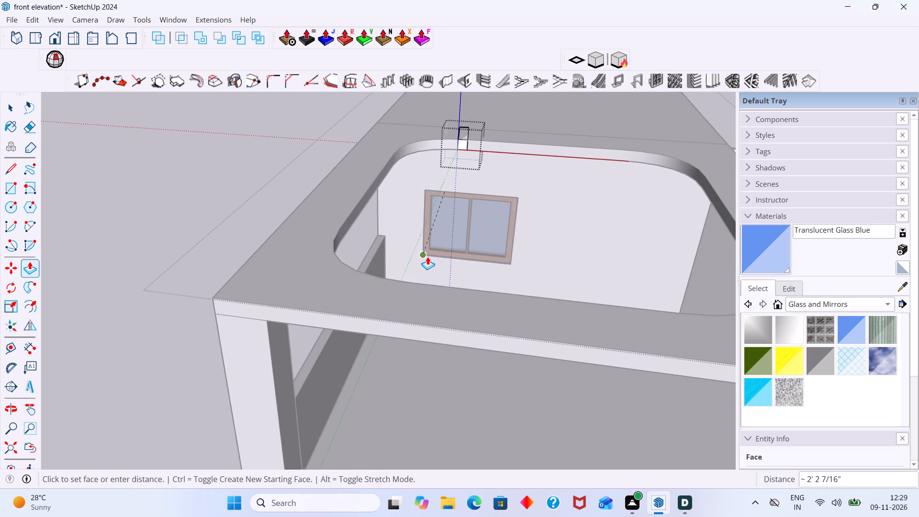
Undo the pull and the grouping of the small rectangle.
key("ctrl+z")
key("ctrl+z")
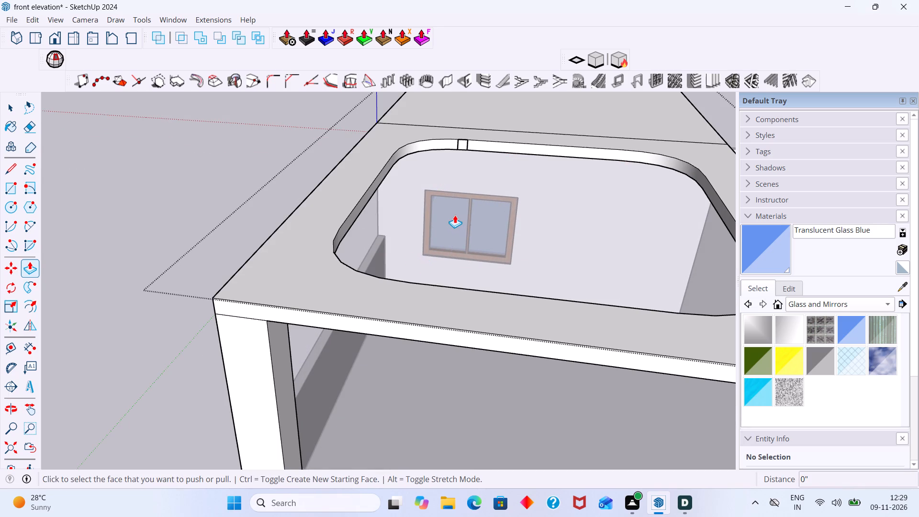
Undo the small rectangle drawn on the rear inner face of the roof opening.
key("ctrl+z")
key("ctrl+z")
key("space")
scroll(431, 220, "down", 2)
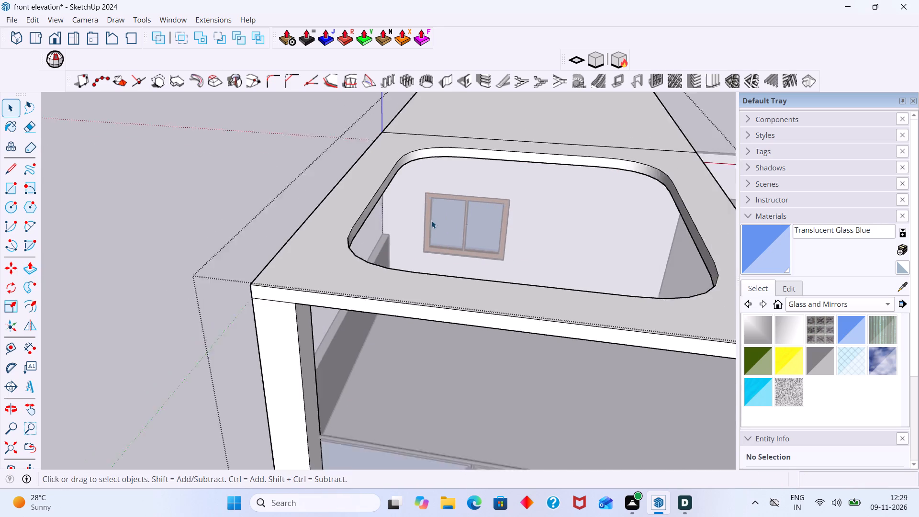
scroll(431, 220, "down", 7)
middle_click_drag(426, 218, 449, 249)
scroll(415, 224, "up", 3)
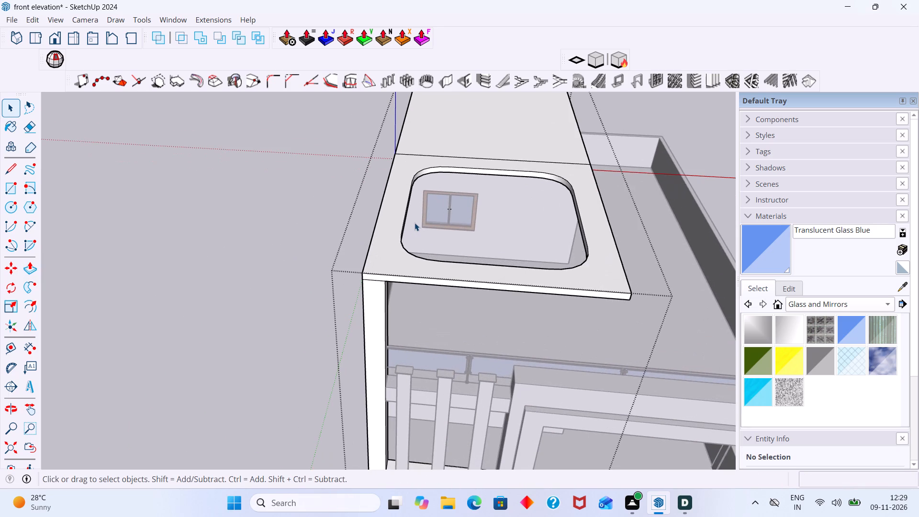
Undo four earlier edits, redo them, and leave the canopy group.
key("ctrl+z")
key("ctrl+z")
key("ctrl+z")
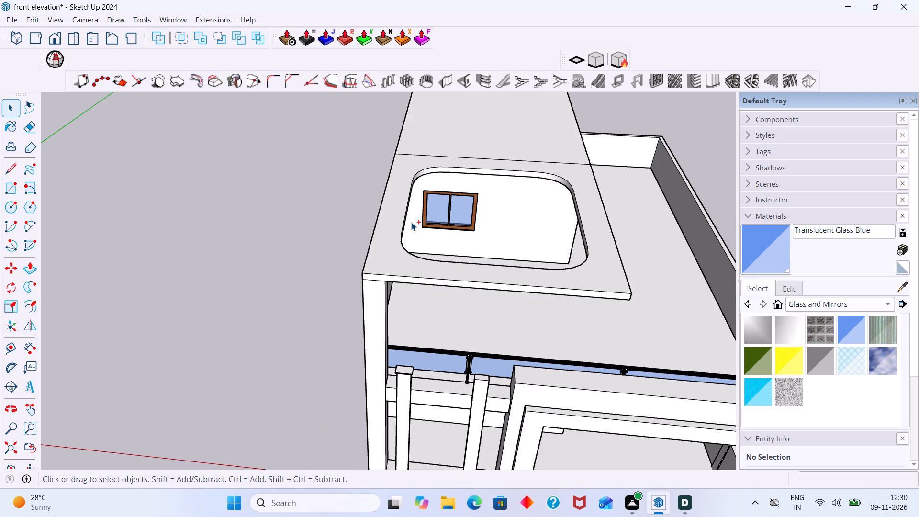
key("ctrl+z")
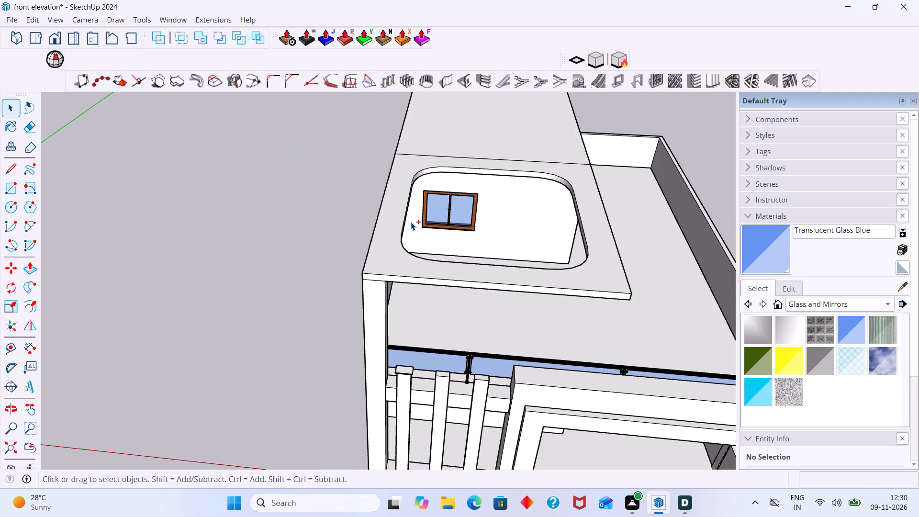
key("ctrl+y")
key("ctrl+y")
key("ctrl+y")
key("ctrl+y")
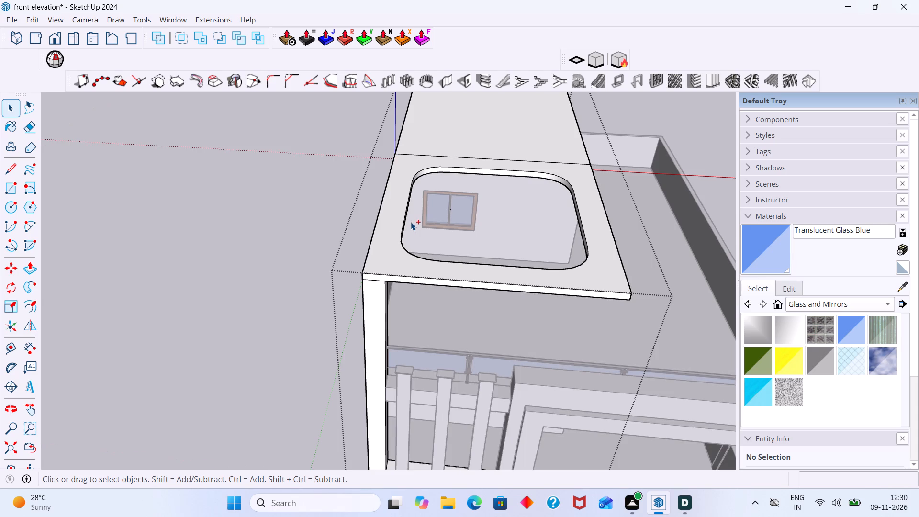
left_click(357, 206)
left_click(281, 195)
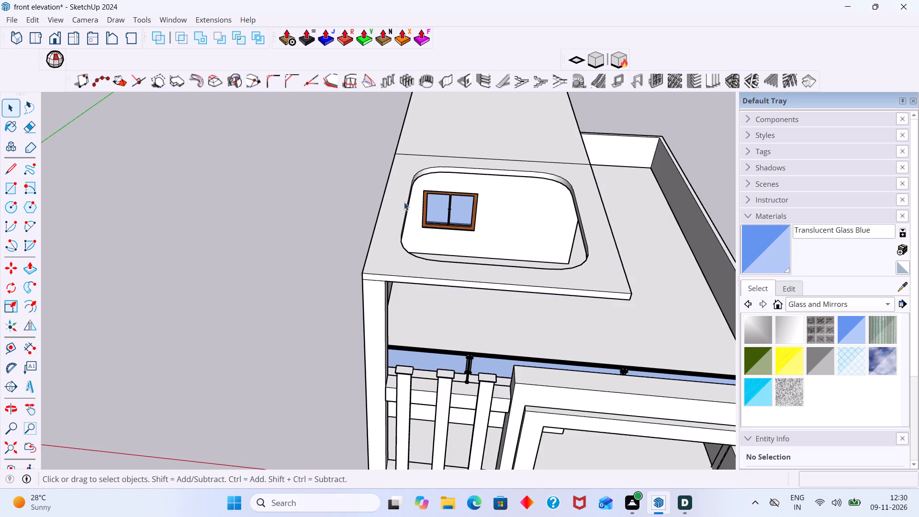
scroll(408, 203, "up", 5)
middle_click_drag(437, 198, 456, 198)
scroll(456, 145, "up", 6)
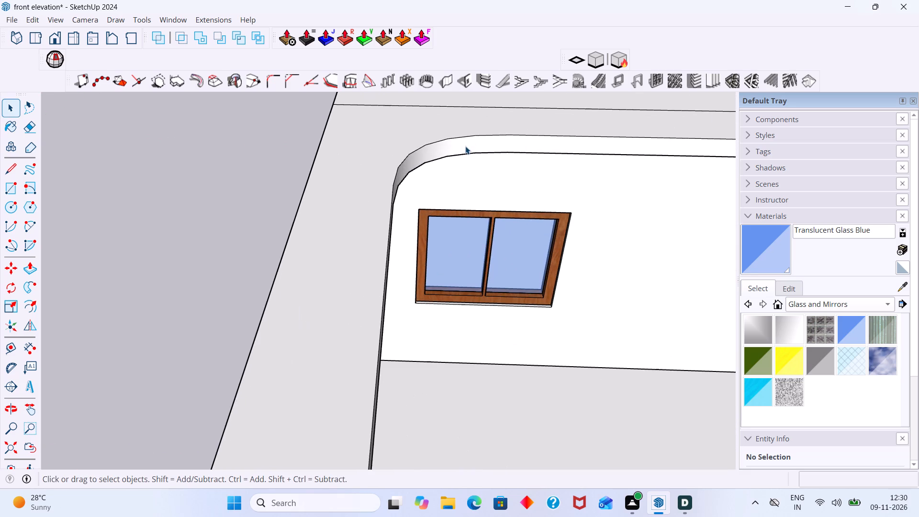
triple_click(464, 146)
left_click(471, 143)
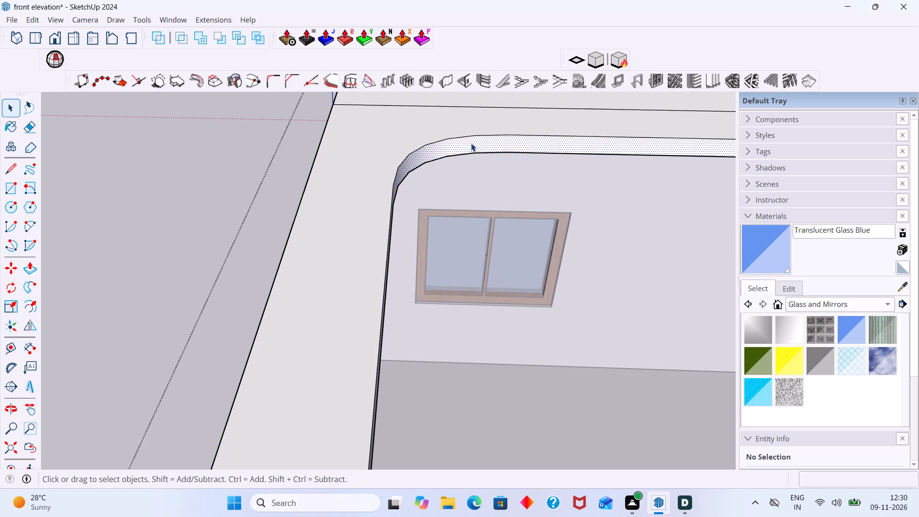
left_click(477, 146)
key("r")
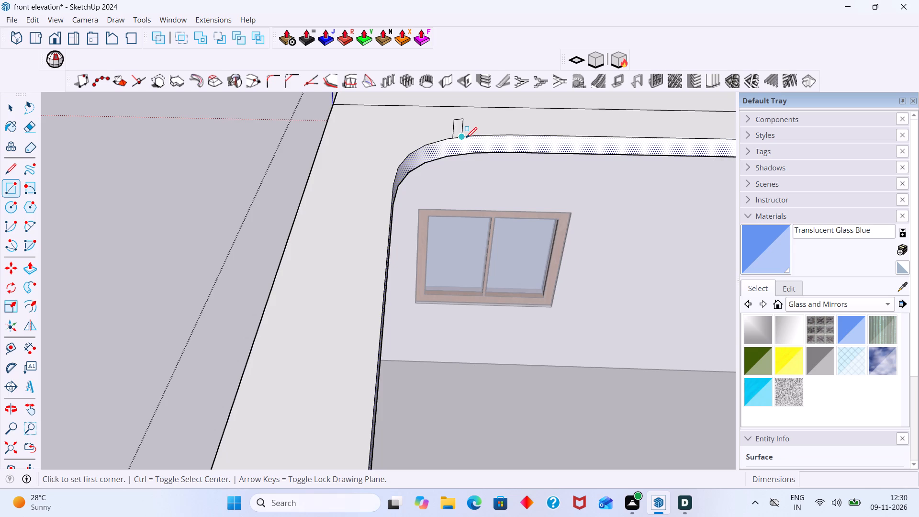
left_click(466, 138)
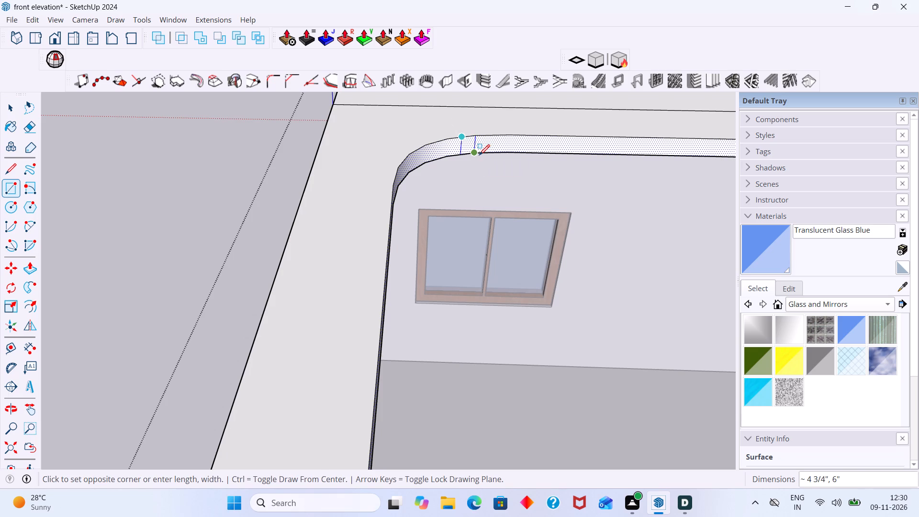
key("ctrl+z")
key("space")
Undo the earlier edits back through the fin caps and the rounding of the roof opening's corners.
scroll(476, 167, "down", 9)
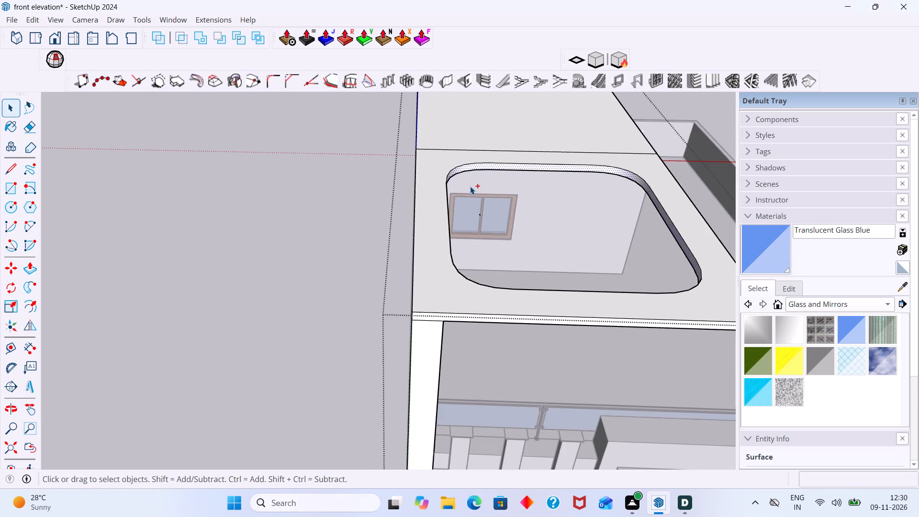
key("ctrl+z")
key("ctrl+z")
key("ctrl+z")
key("ctrl+z")
key("ctrl+z")
key("ctrl+z")
key("ctrl+z")
key("ctrl+z")
key("ctrl+z")
key("ctrl+z")
key("ctrl+z")
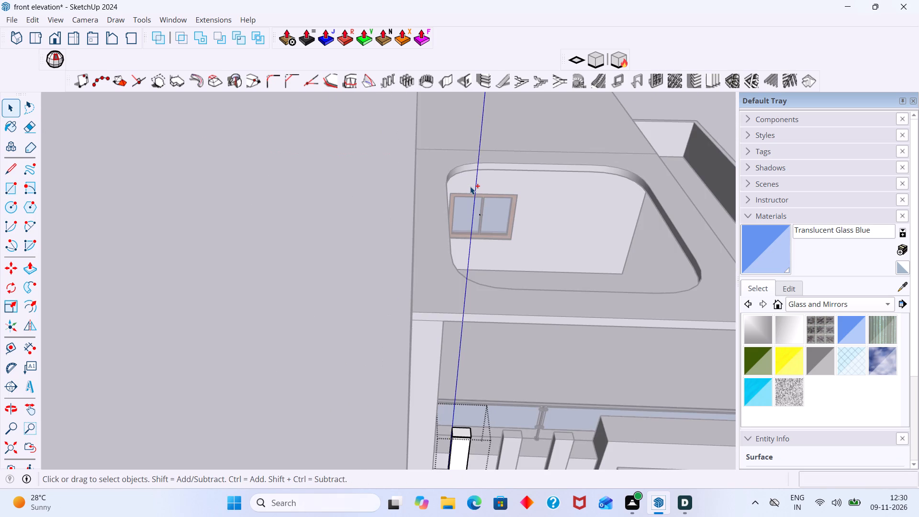
key("ctrl+z")
key("ctrl+z")
key("ctrl+z")
key("ctrl+z")
key("ctrl+z")
key("ctrl+z")
key("ctrl+z")
key("ctrl+z")
key("ctrl+z")
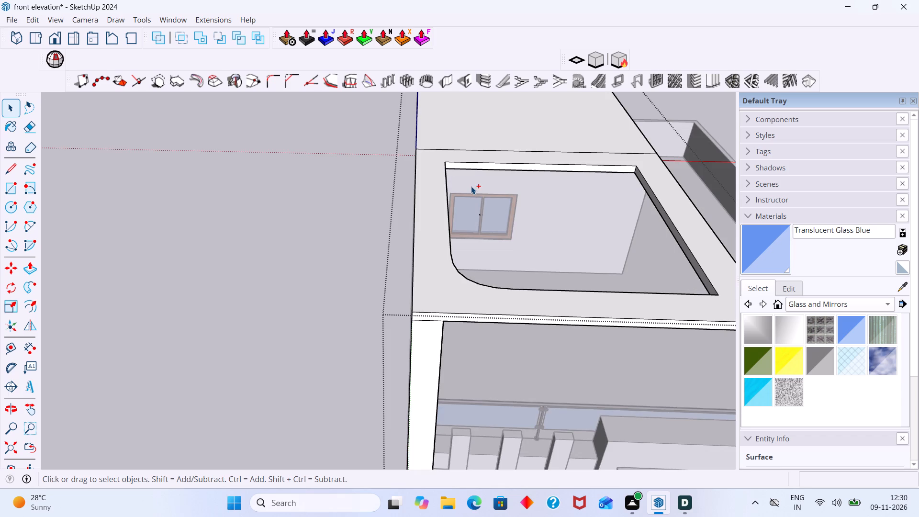
left_click(296, 233)
Inside the canopy group, draw a 6" by 6" square on the opening's rear inner face, close to the corner.
middle_click_drag(525, 178, 477, 167)
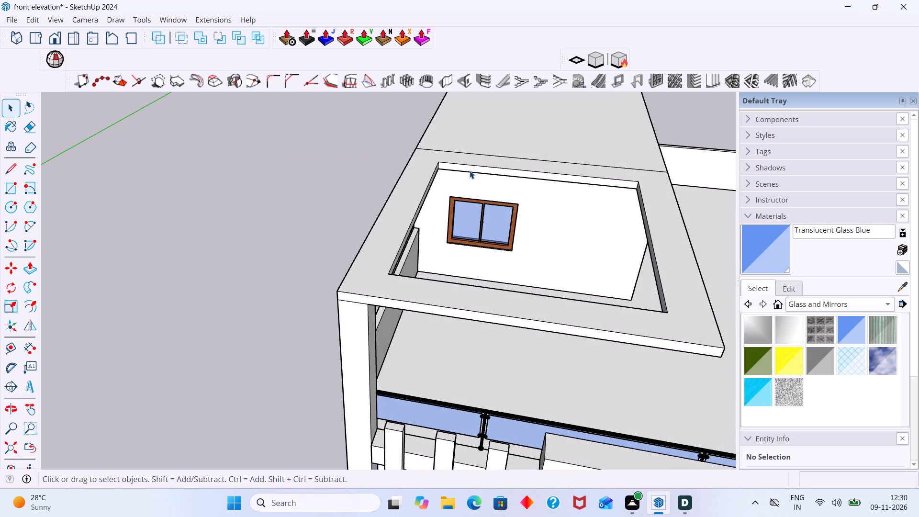
scroll(449, 175, "up", 2)
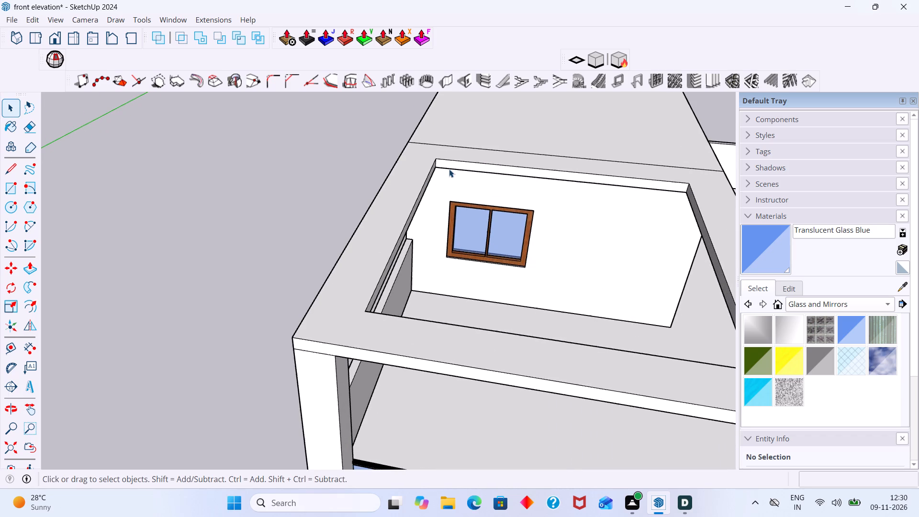
scroll(449, 169, "up", 3)
left_click(454, 163)
double_click(454, 163)
left_click(455, 164)
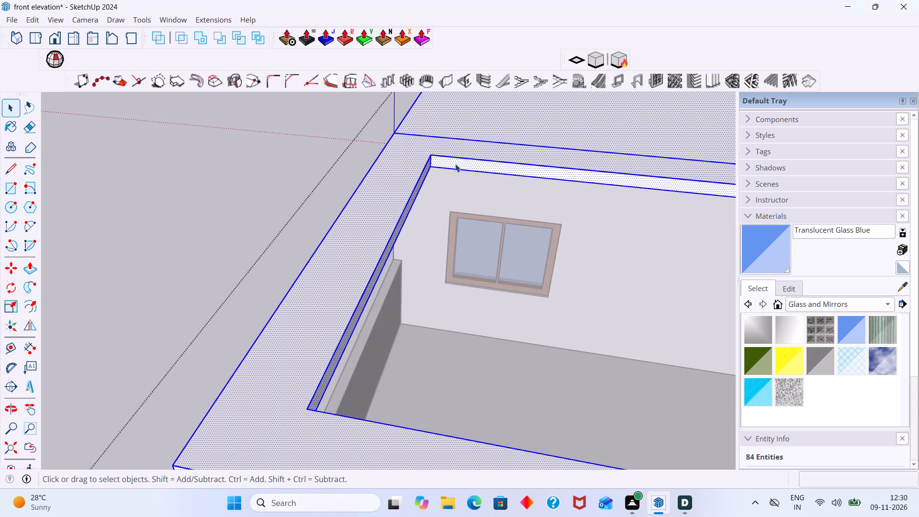
double_click(456, 164)
scroll(456, 164, "up", 2)
left_click(456, 164)
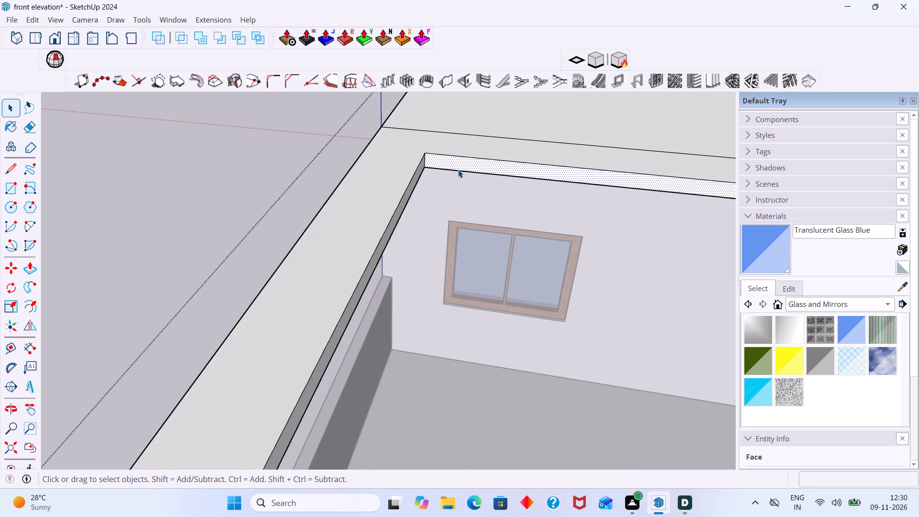
key("r")
scroll(454, 162, "up", 3)
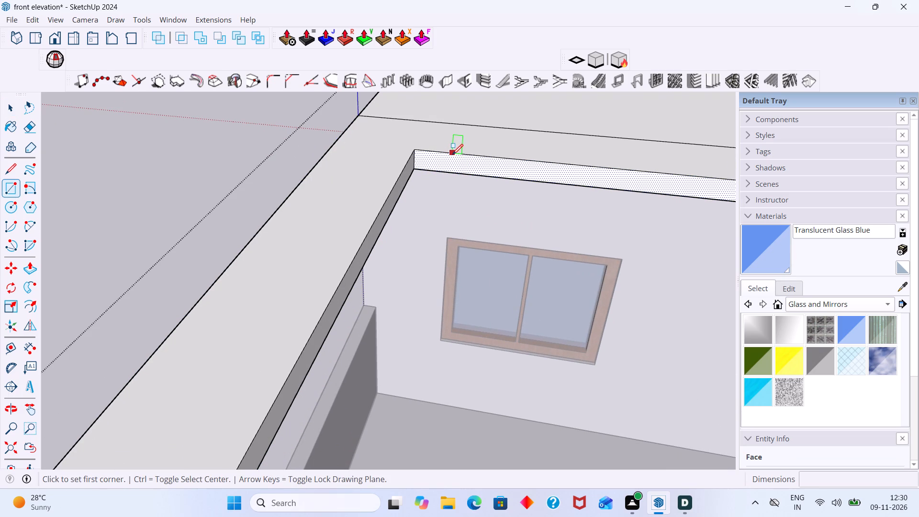
left_click(461, 155)
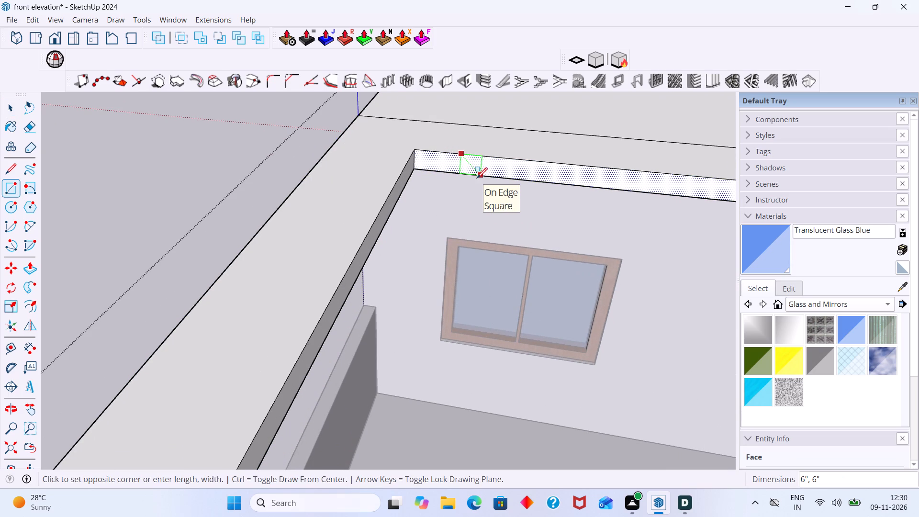
left_click(477, 178)
Make the square's face and edges into a group and open that group for editing.
key("space")
double_click(474, 169)
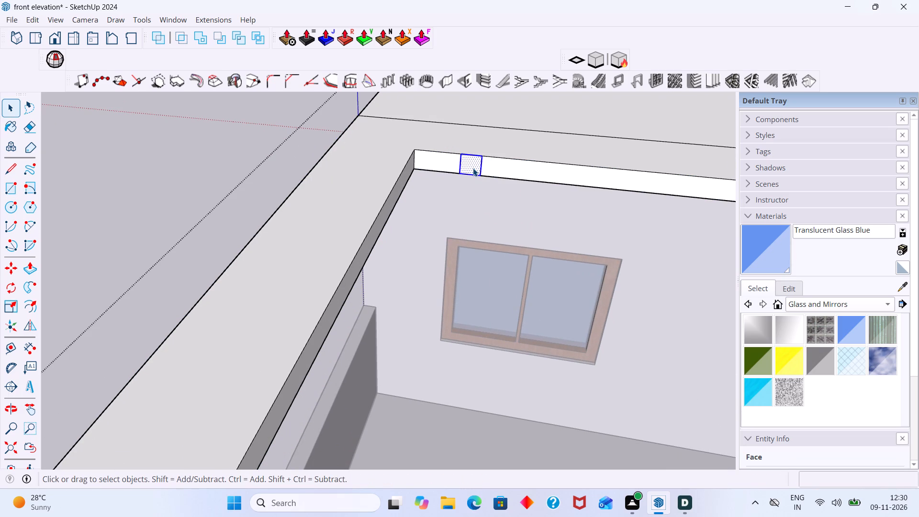
right_click(472, 168)
left_click(522, 239)
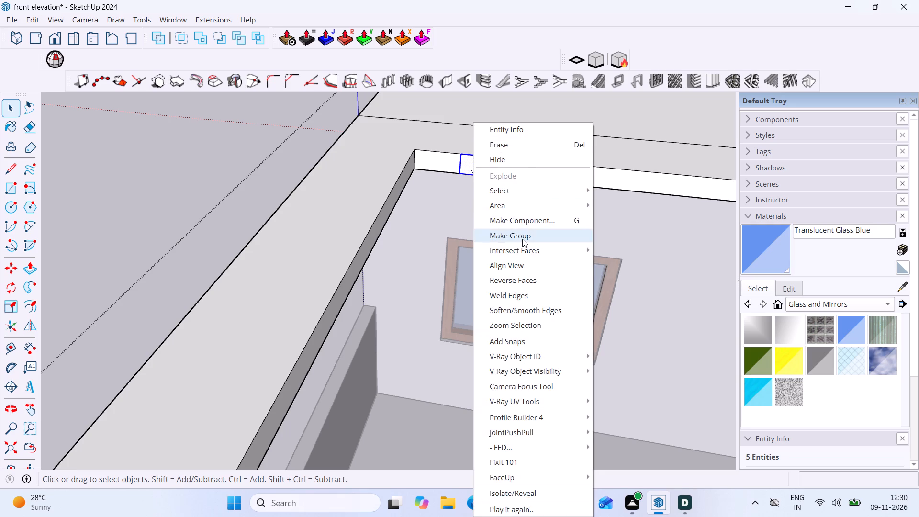
left_click(475, 163)
triple_click(474, 165)
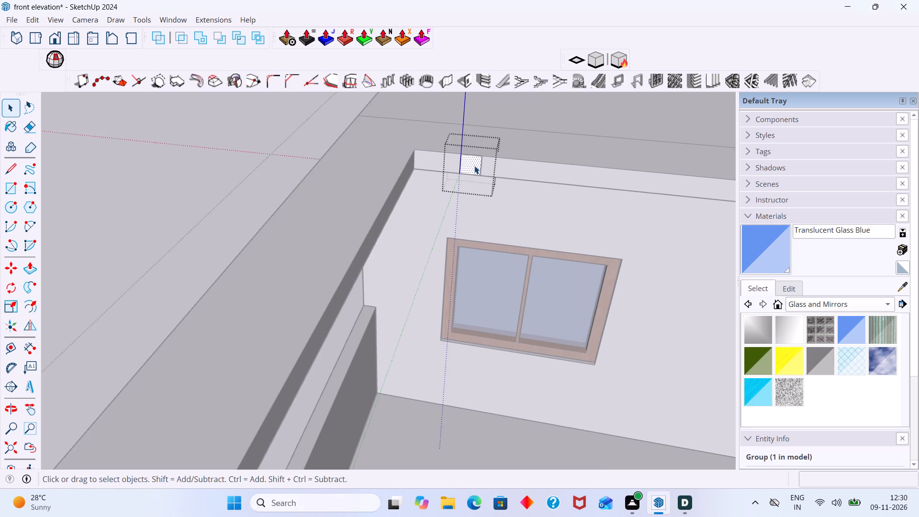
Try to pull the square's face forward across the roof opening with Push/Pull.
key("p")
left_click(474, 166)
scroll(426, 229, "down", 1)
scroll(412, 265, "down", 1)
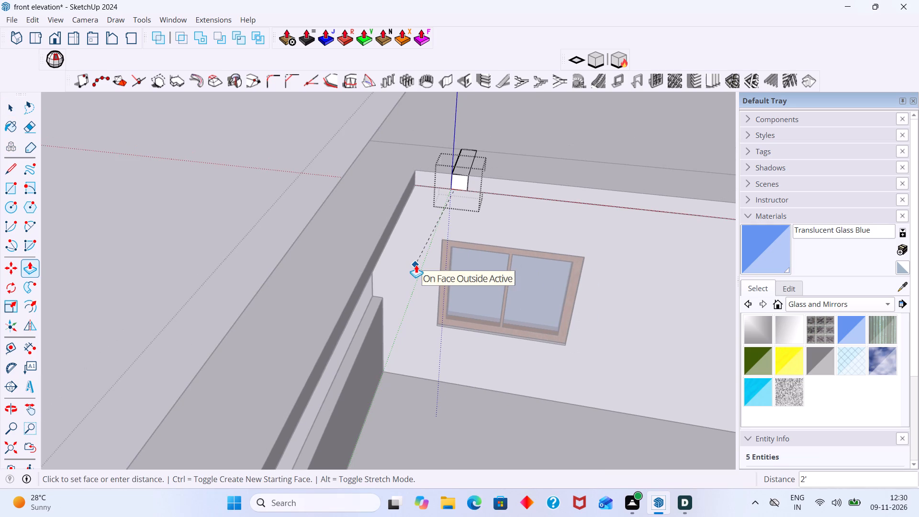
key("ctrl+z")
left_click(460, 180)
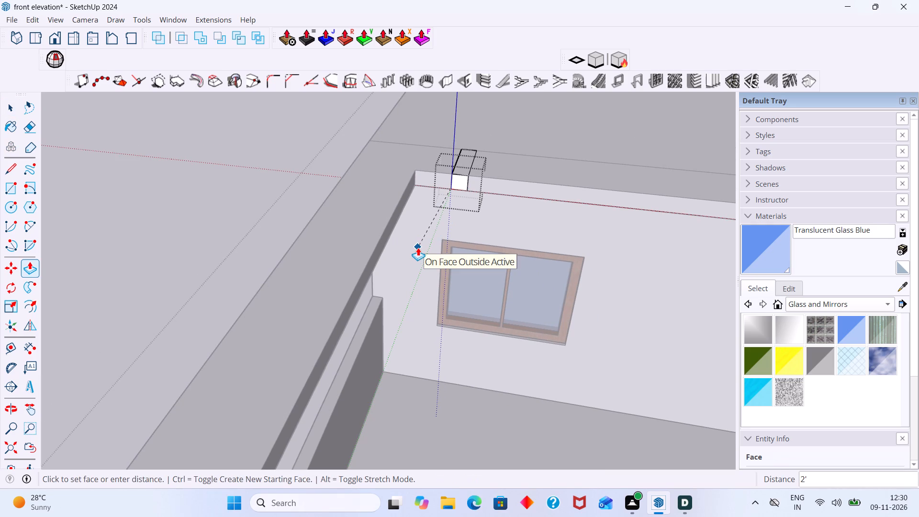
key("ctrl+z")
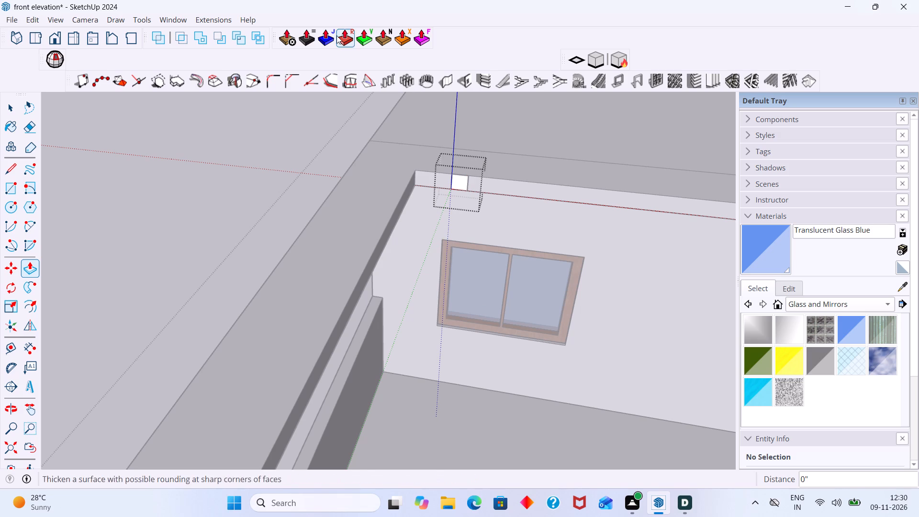
Extrude the square's face across the roof opening to its front edge with Joint Push Pull, forming a slat.
left_click(323, 40)
left_click(457, 184)
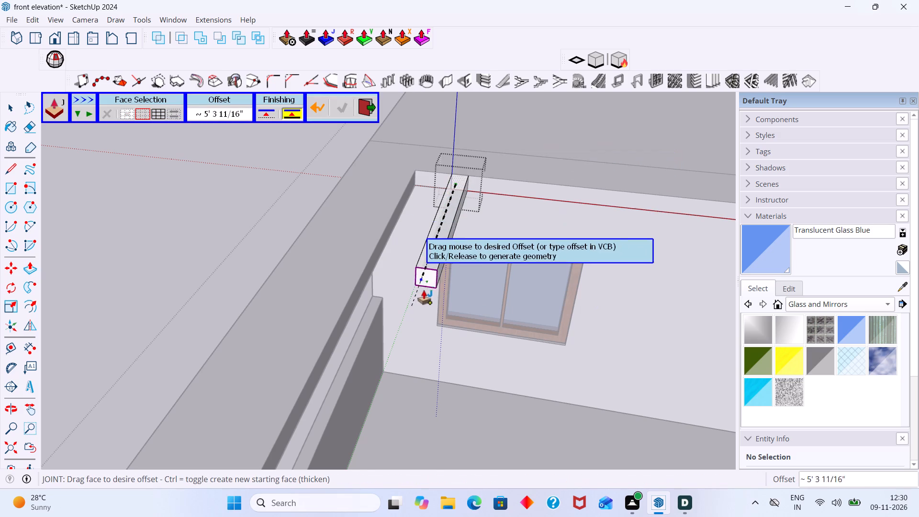
scroll(421, 296, "down", 4)
middle_click_drag(424, 297, 483, 160, "shift")
middle_click_drag(459, 212, 448, 223)
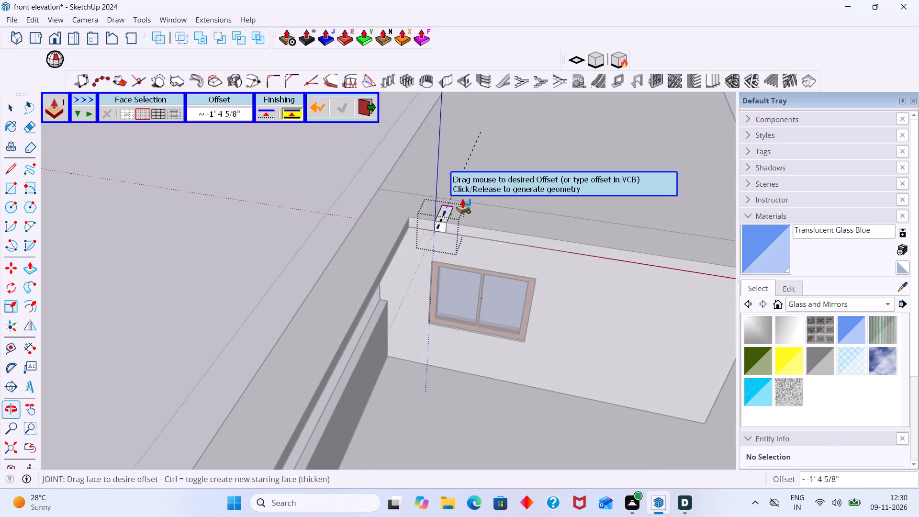
scroll(462, 192, "up", 3)
middle_click_drag(456, 195, 422, 204)
scroll(482, 148, "up", 3)
scroll(487, 140, "down", 13)
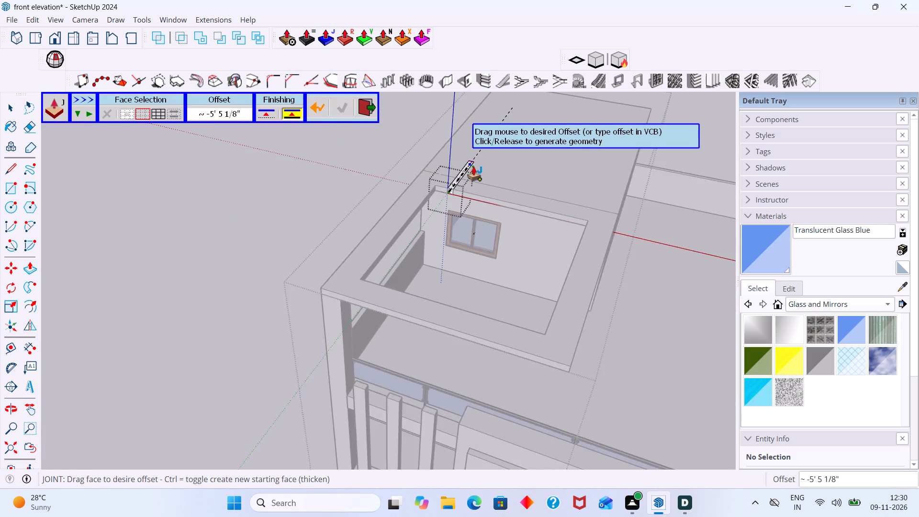
scroll(473, 167, "down", 4)
scroll(431, 247, "up", 14)
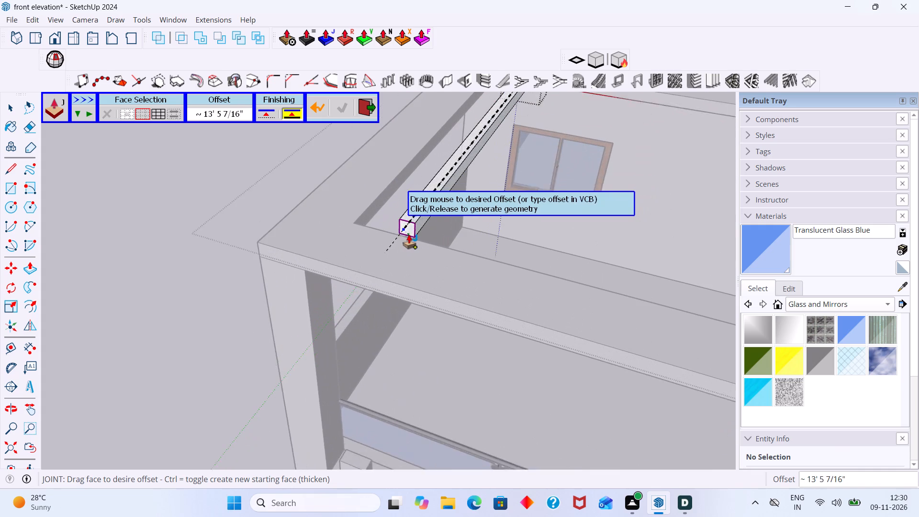
scroll(407, 236, "up", 4)
middle_click_drag(400, 234, 344, 244)
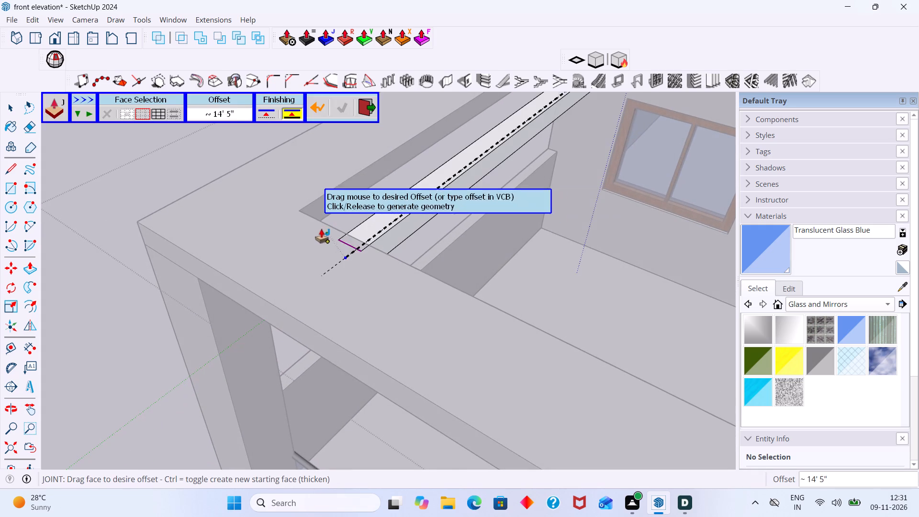
left_click(302, 208)
key("space")
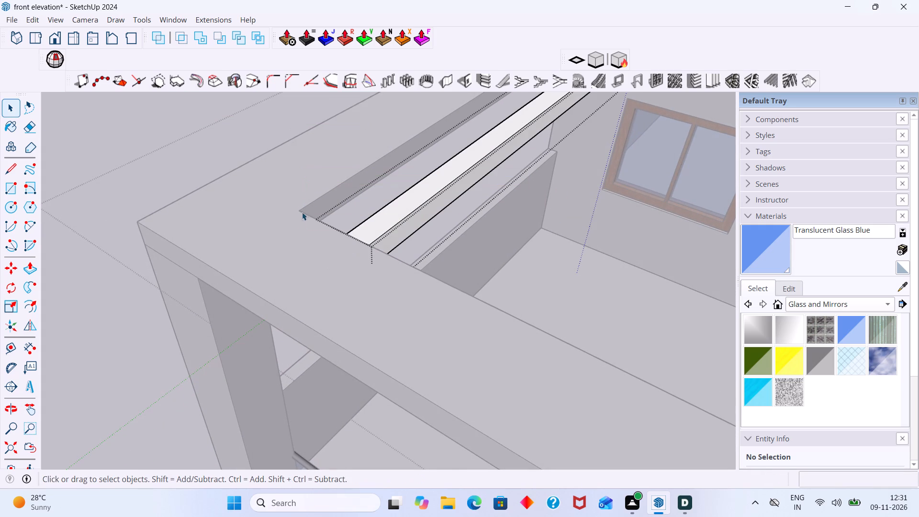
left_click(185, 162)
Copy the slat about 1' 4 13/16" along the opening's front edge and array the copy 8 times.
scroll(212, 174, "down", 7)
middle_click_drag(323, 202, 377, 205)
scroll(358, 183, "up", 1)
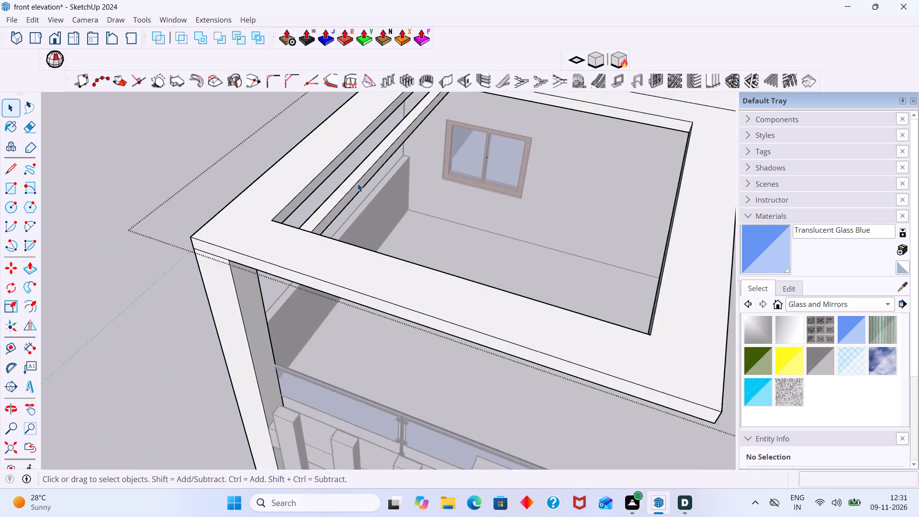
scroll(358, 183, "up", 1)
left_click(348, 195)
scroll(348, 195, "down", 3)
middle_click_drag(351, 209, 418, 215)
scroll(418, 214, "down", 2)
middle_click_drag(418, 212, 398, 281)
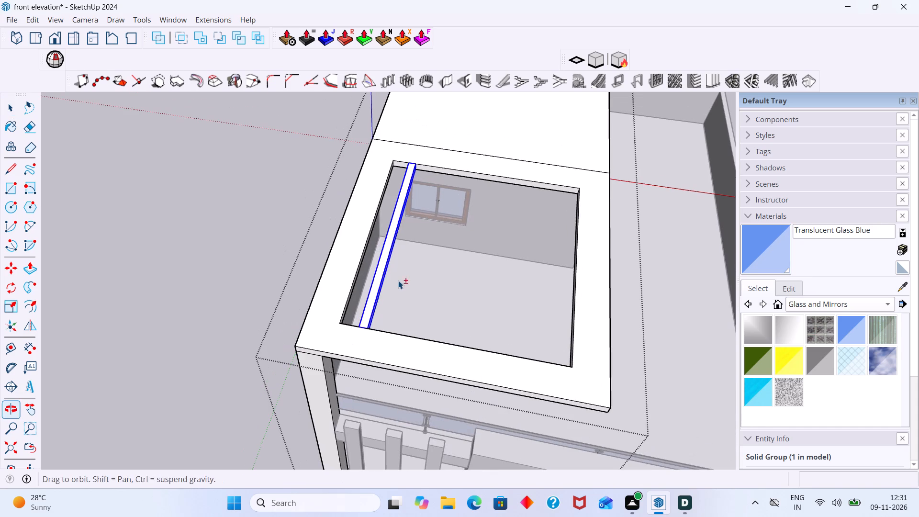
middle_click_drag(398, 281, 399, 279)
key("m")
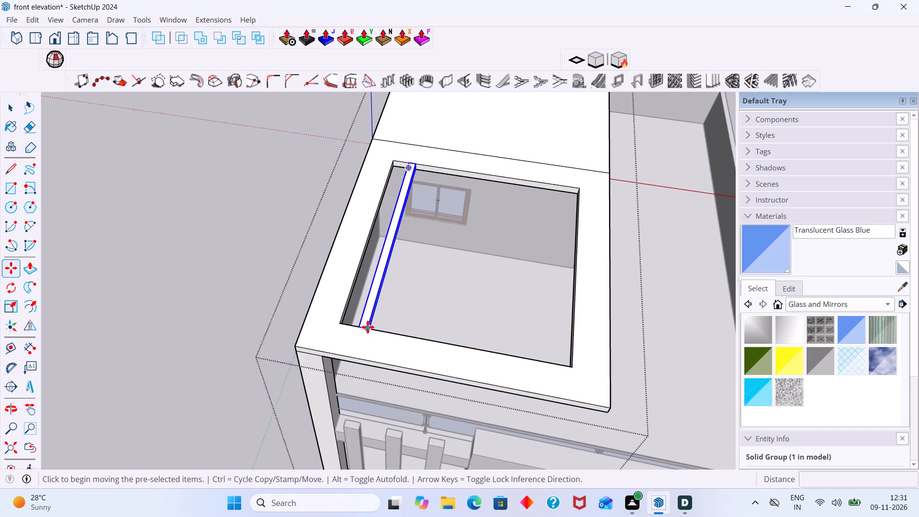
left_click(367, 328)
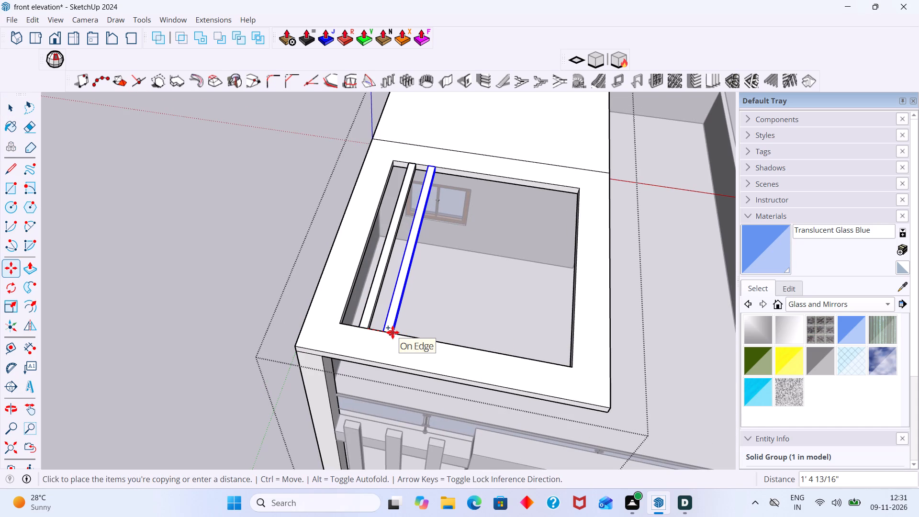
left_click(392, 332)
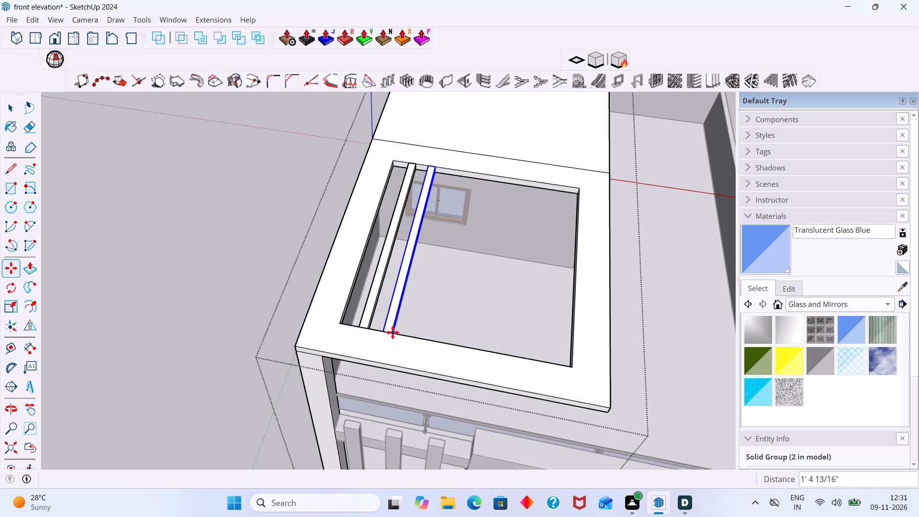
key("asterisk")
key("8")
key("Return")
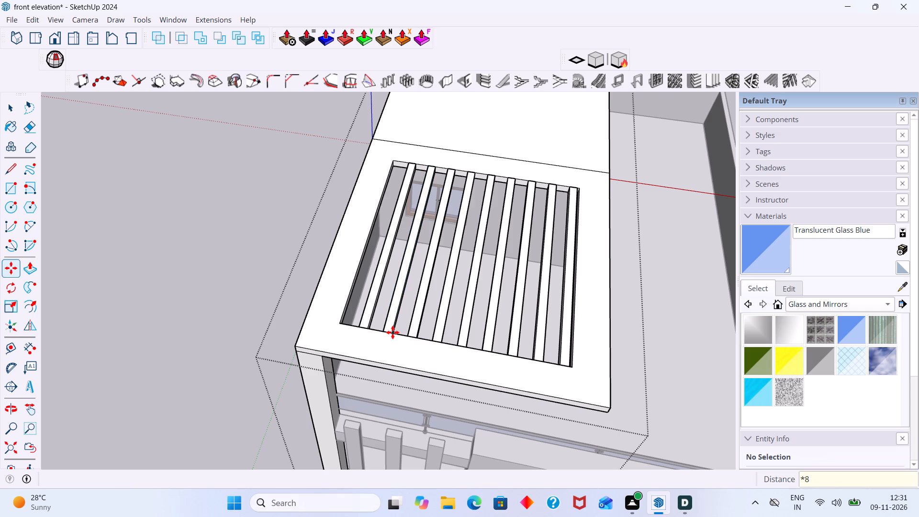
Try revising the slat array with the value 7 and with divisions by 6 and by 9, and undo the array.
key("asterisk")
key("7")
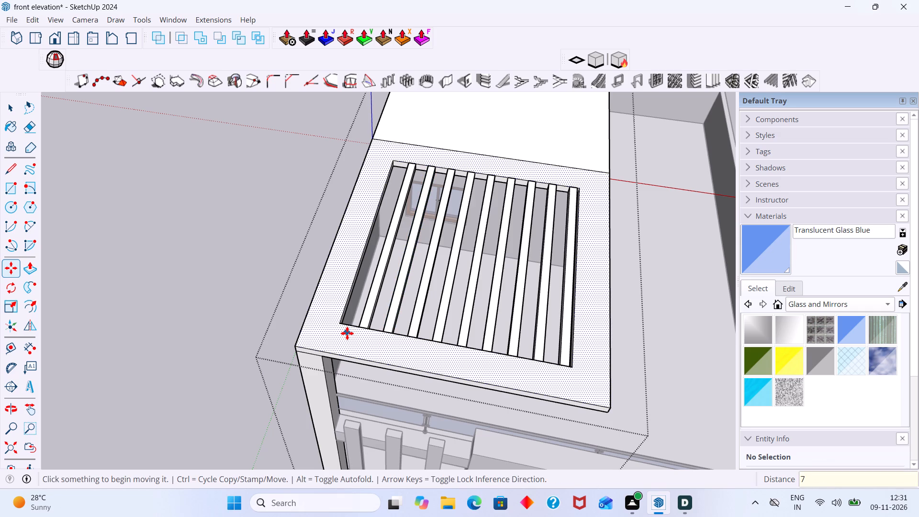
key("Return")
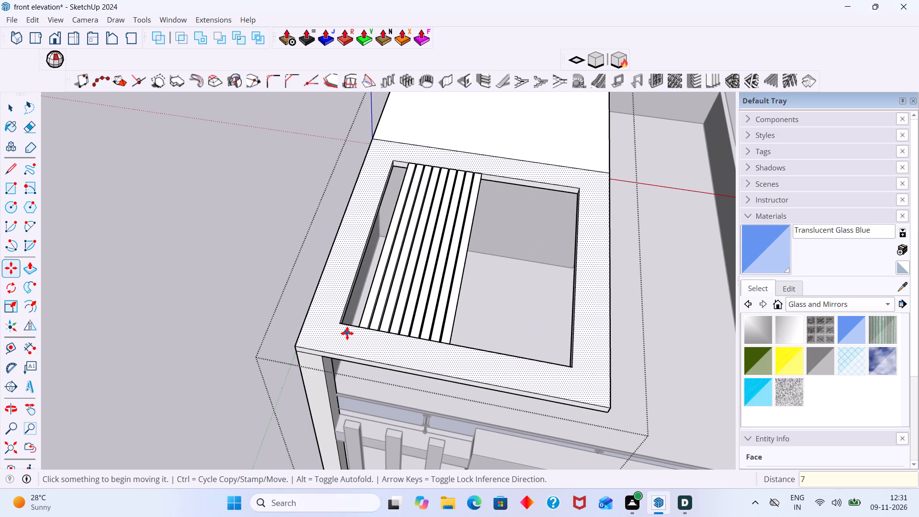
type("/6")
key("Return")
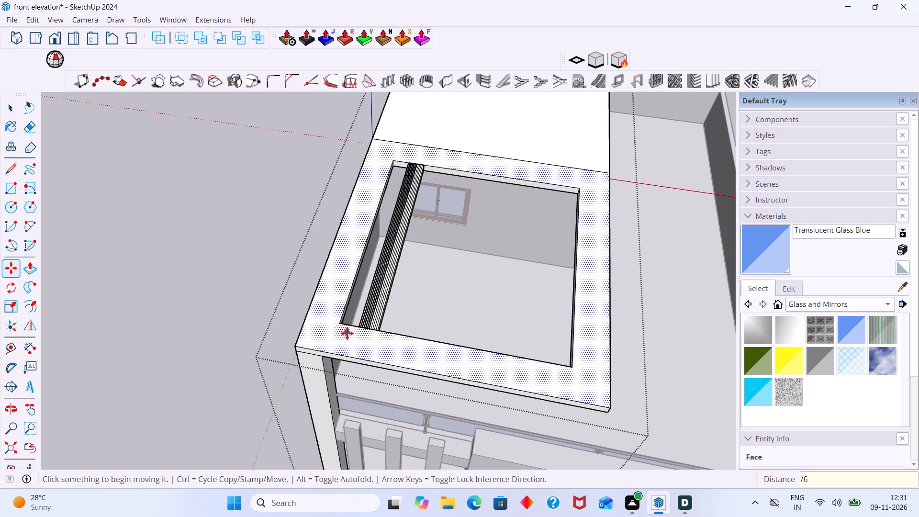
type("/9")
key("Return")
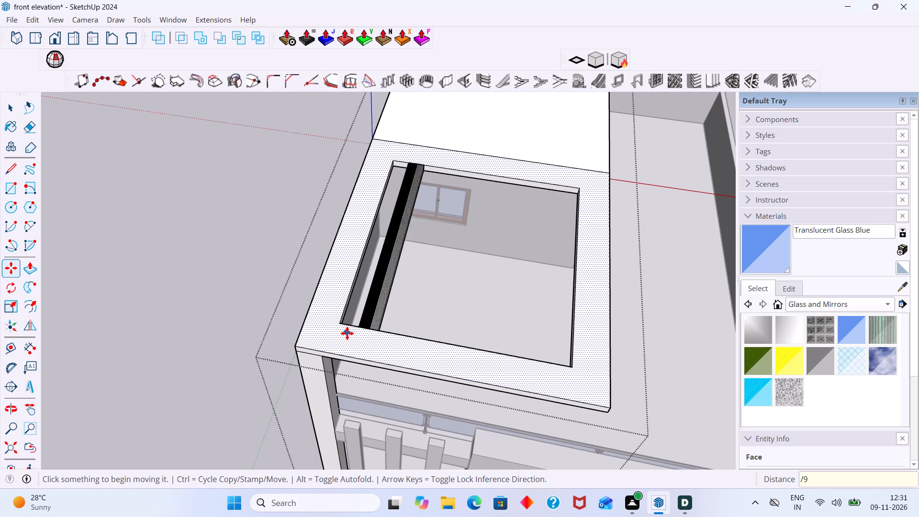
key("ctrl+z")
Copy the slat about 1' 2 1/16" along the opening's front edge and array it as 9 evenly spaced copies.
scroll(386, 325, "up", 2)
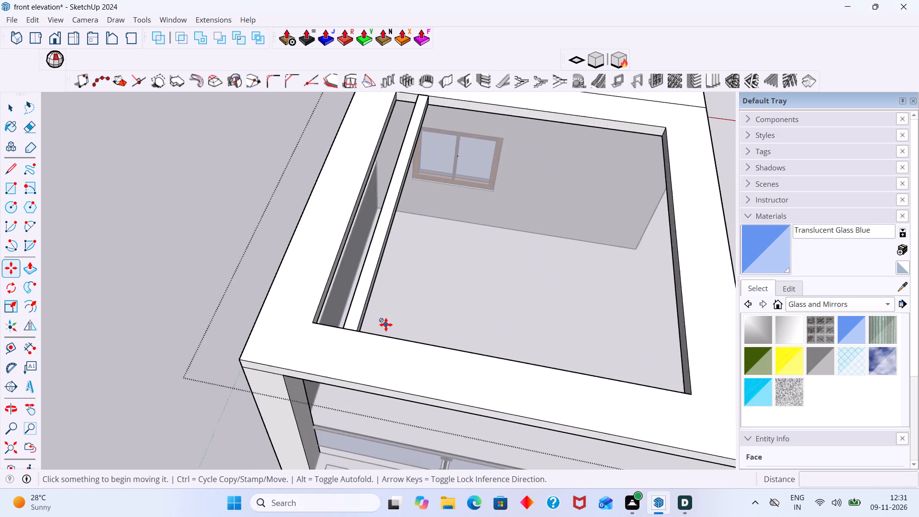
scroll(386, 325, "up", 4)
left_click(338, 333)
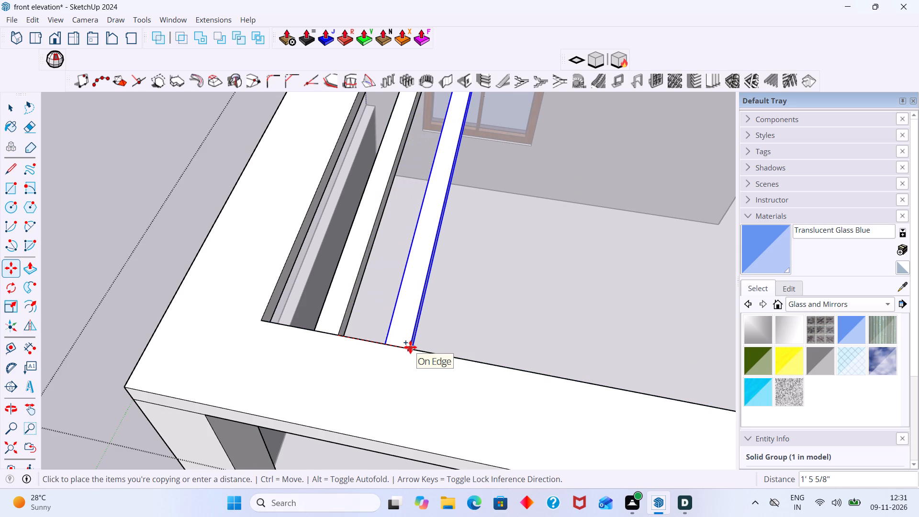
scroll(413, 360, "down", 4)
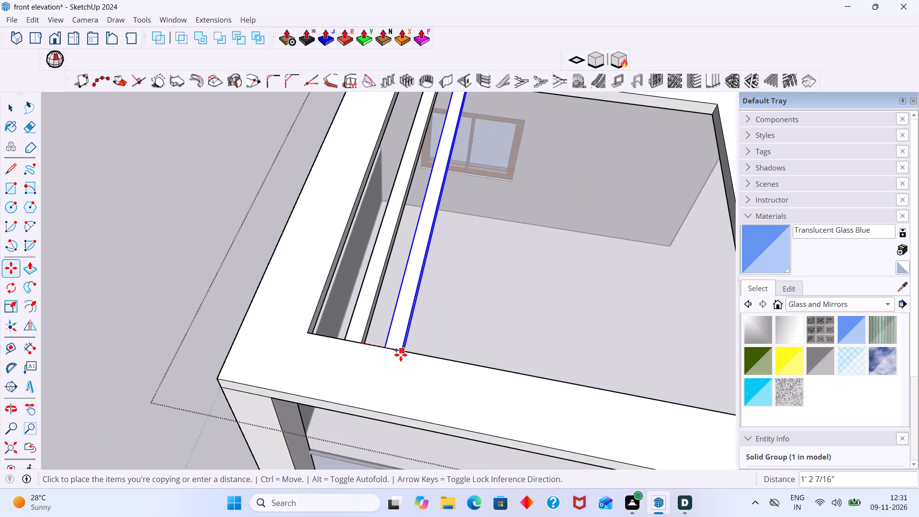
left_click(400, 355)
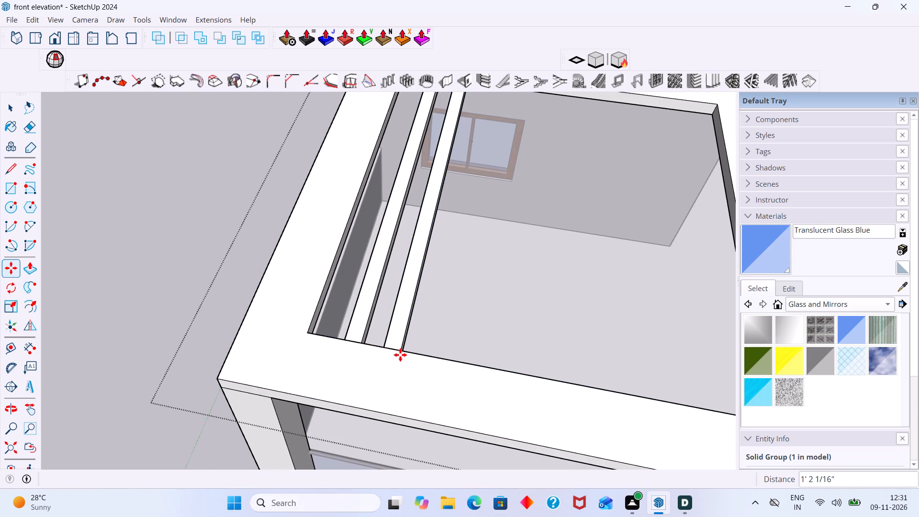
type("*6")
key("Return")
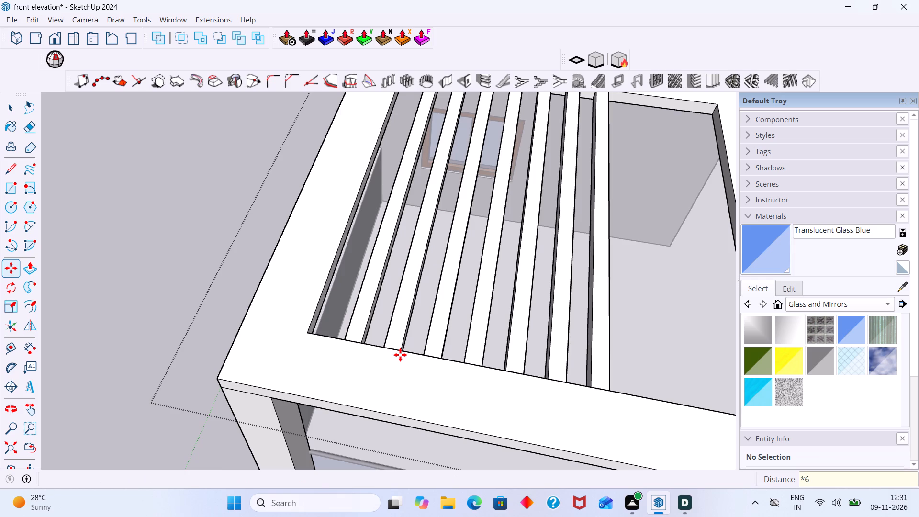
key("asterisk")
key("8")
key("Return")
type("*9")
key("Return")
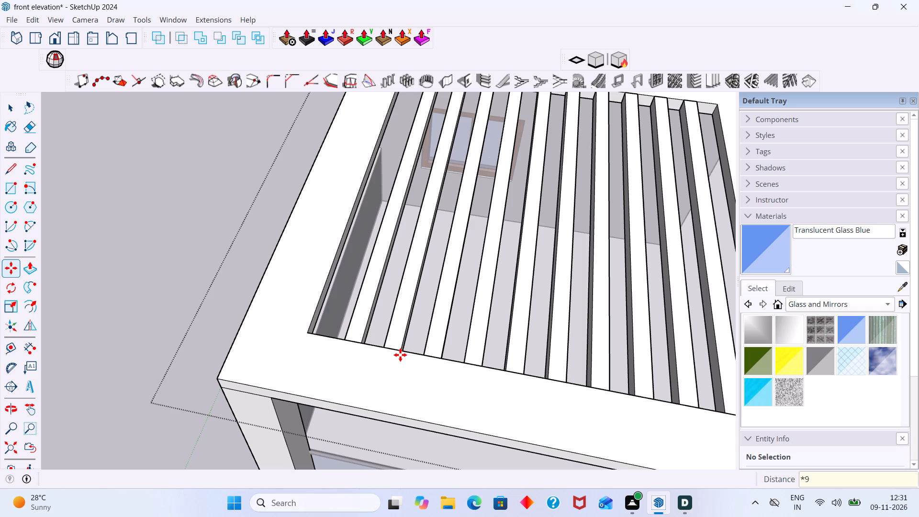
scroll(411, 348, "down", 3)
key("space")
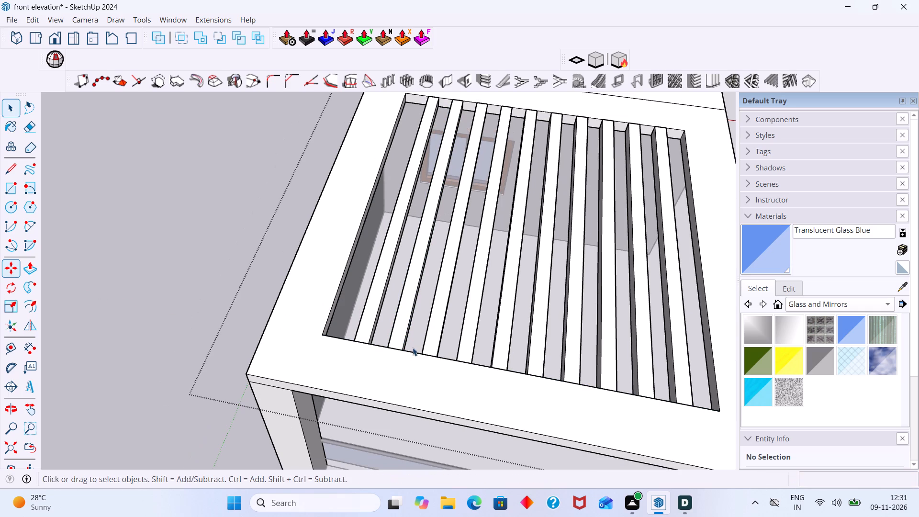
Inside the reopened canopy group, select the vertical edge at the opening's rear corner beside the first slat, and display the Bevel toolbar.
left_click(253, 262)
scroll(288, 263, "down", 5)
scroll(533, 292, "up", 2)
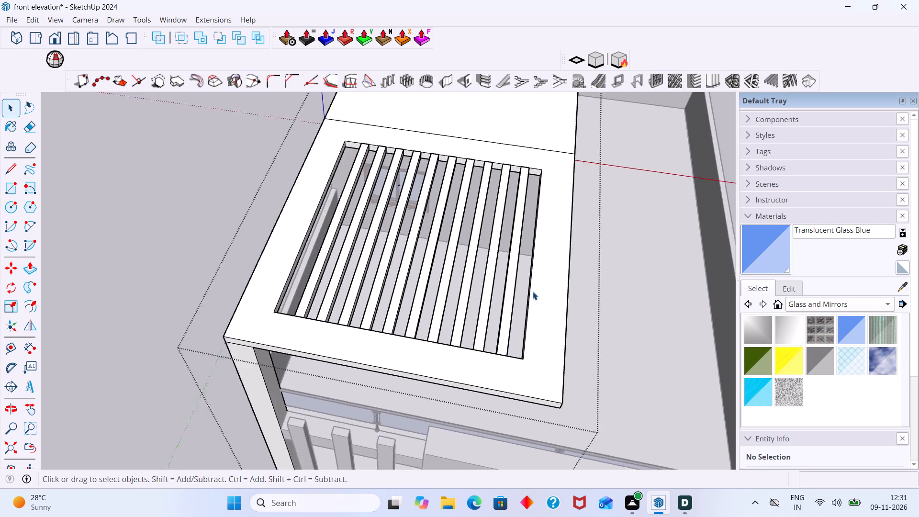
scroll(533, 292, "up", 1)
left_click(681, 326)
scroll(305, 131, "up", 4)
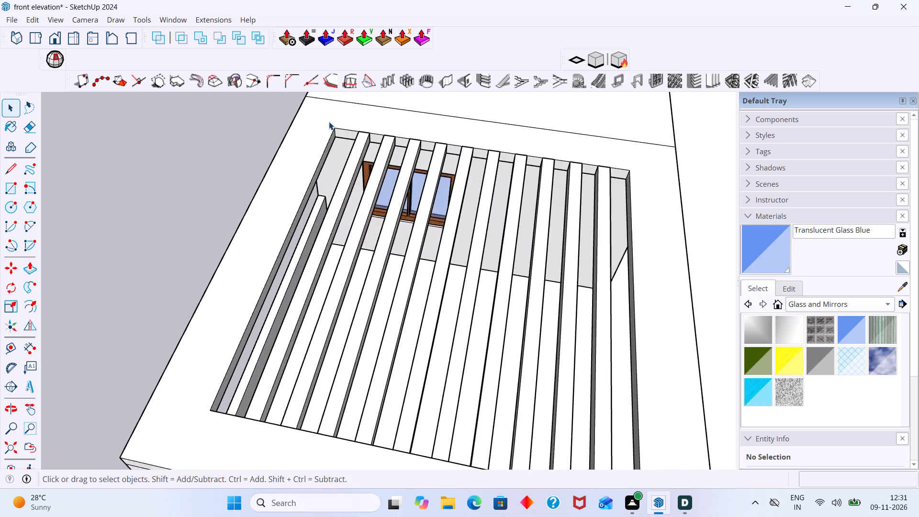
scroll(329, 122, "up", 10)
left_click(321, 142)
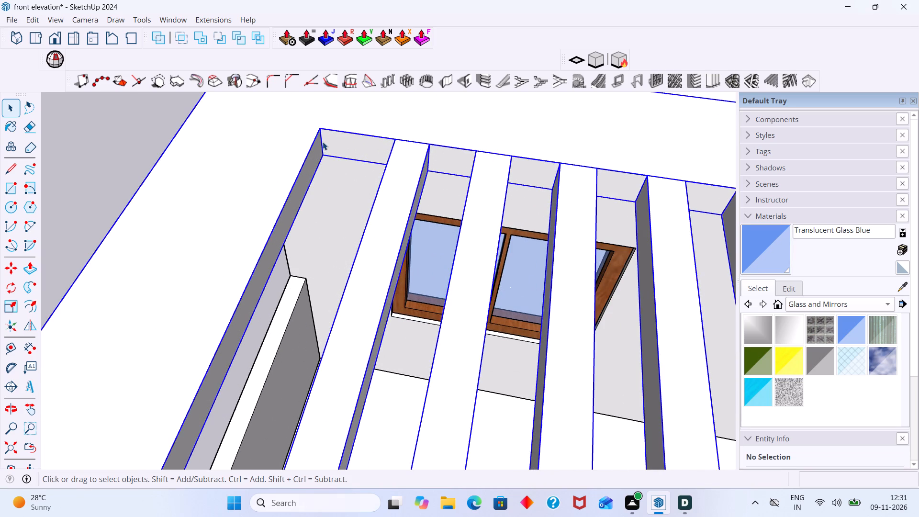
double_click(323, 142)
left_click(322, 143)
double_click(321, 143)
scroll(321, 145, "up", 3)
left_click(321, 145)
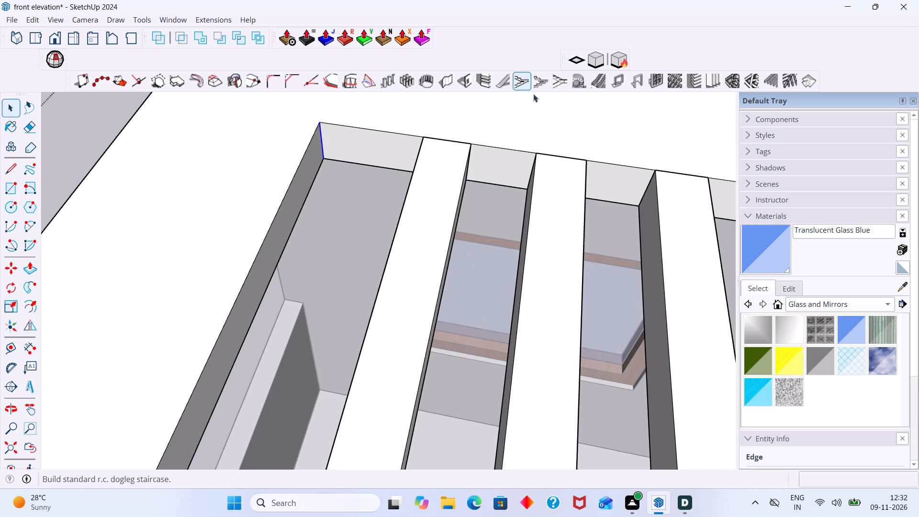
right_click(534, 53)
left_click(565, 42)
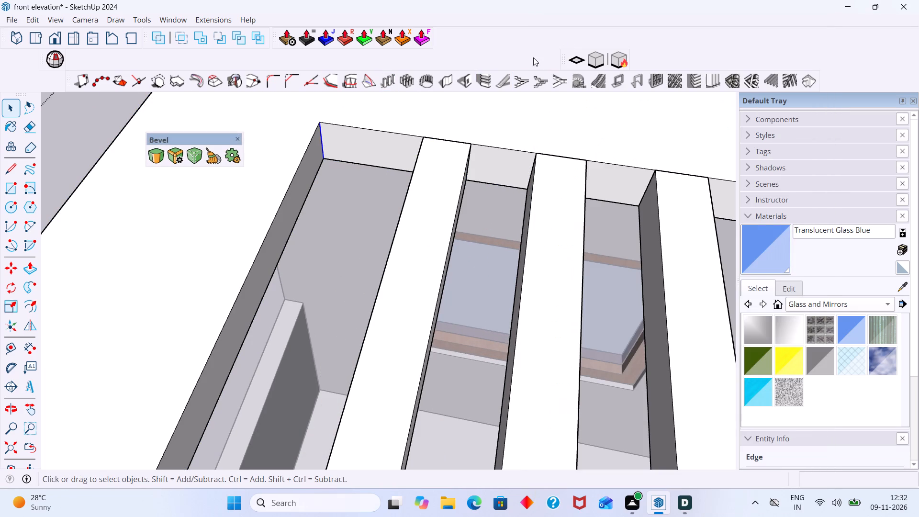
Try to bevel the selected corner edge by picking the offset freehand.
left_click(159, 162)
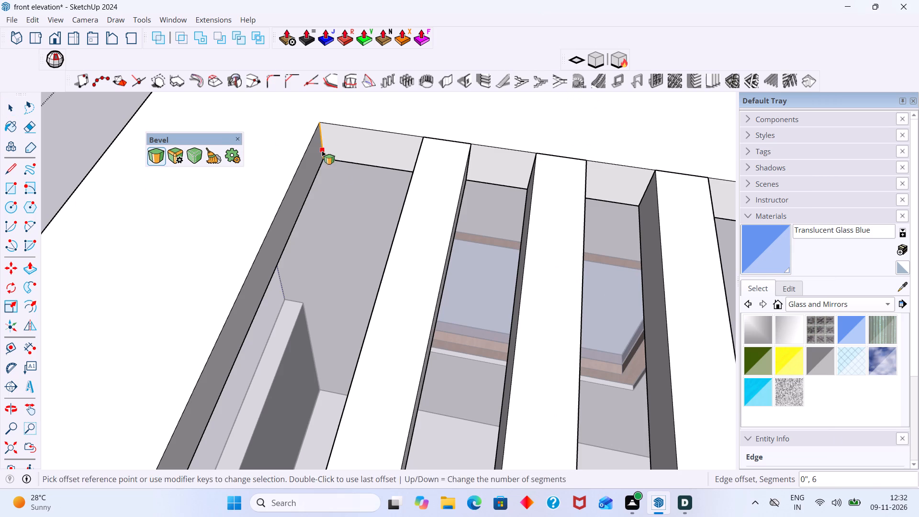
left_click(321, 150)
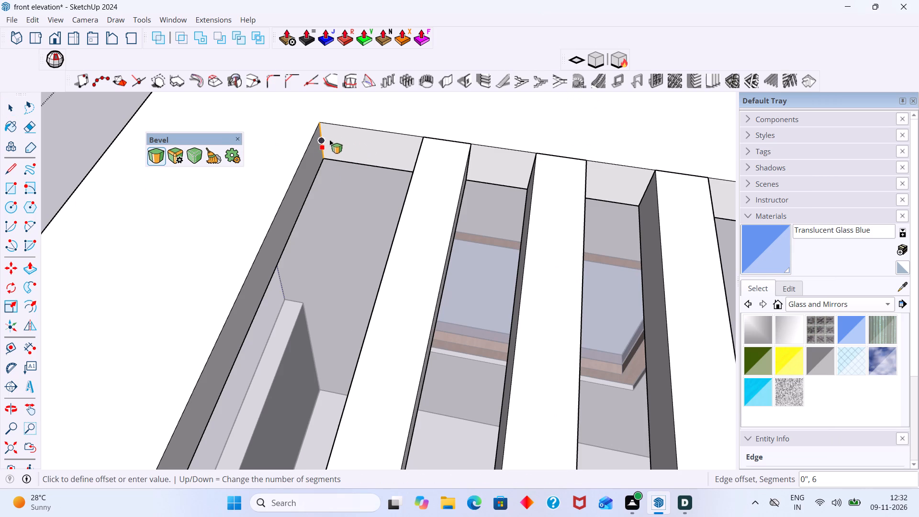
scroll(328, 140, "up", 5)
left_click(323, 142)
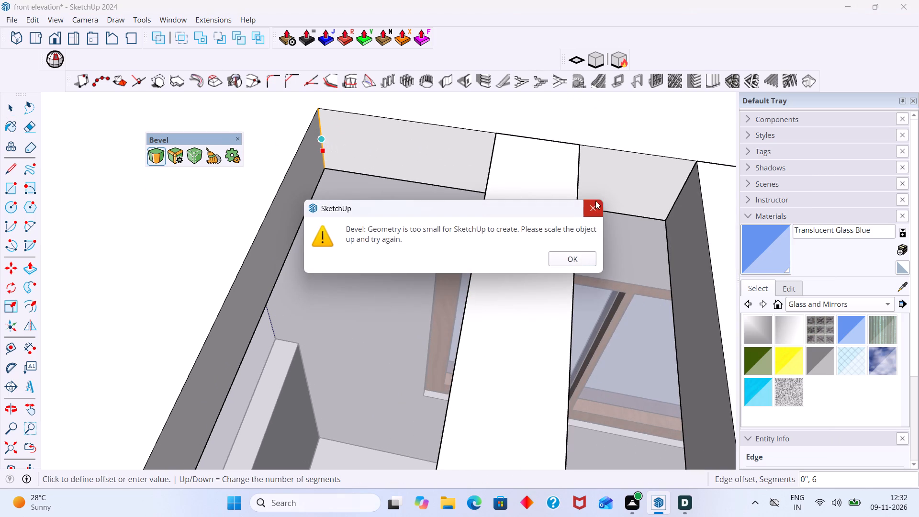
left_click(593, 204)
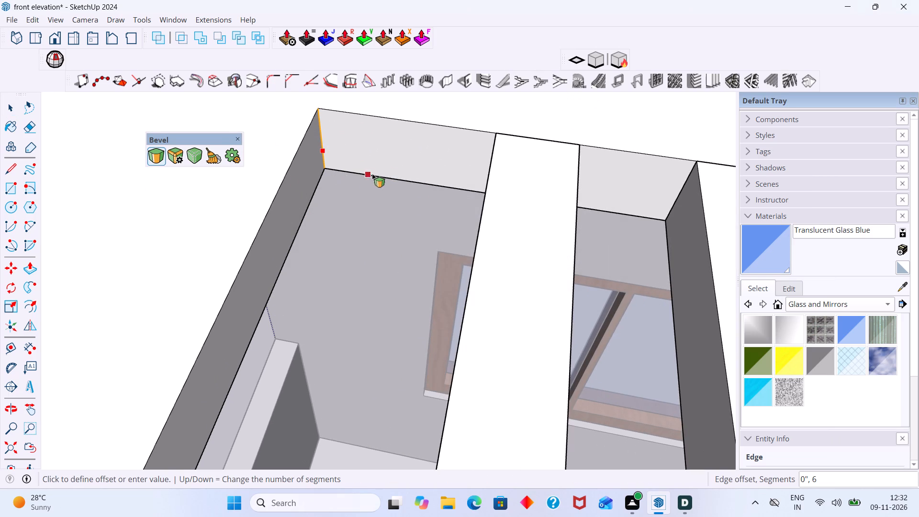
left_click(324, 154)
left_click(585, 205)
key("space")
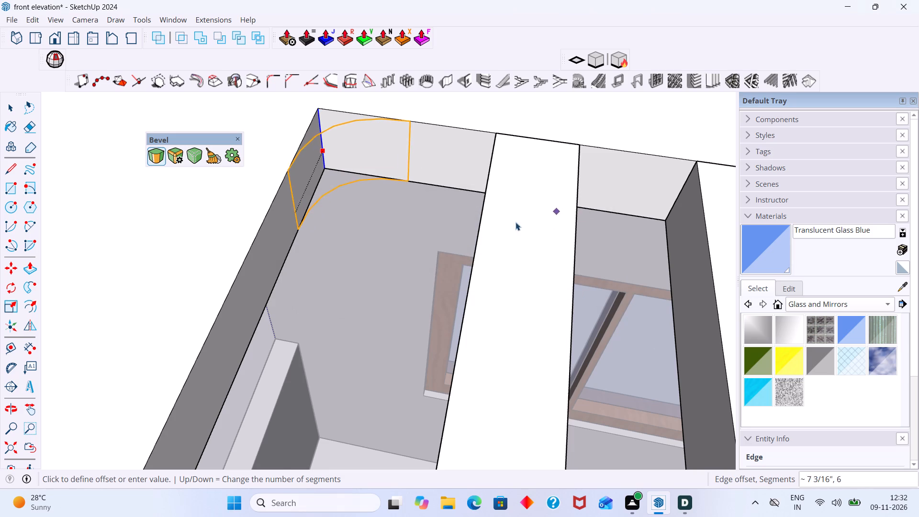
Round the selected vertical edge of the opening's rear corner with Bevel, using a 3' offset and 6 segments.
left_click(159, 158)
left_click(326, 165)
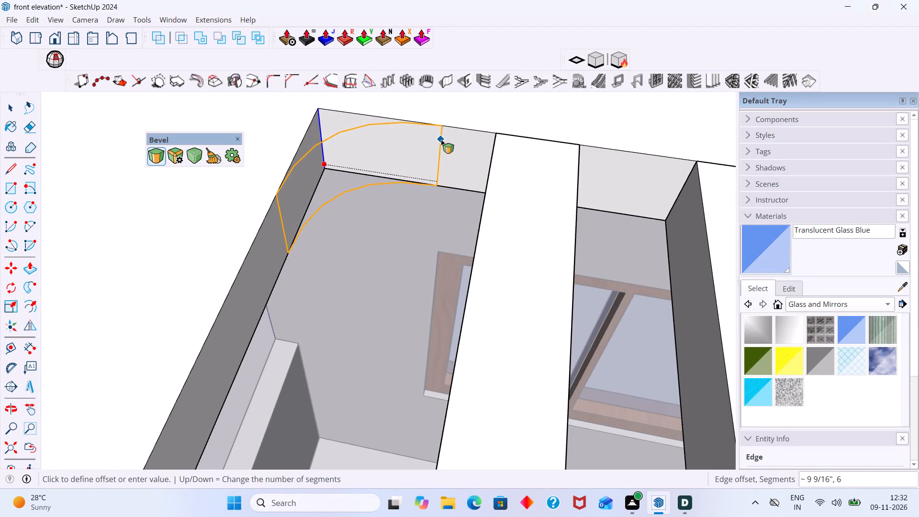
type("3'")
key("Return")
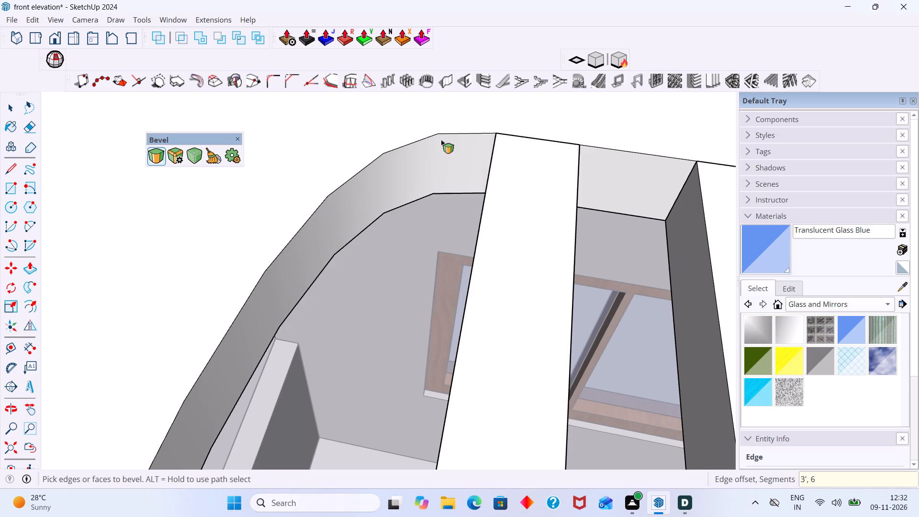
scroll(445, 164, "down", 17)
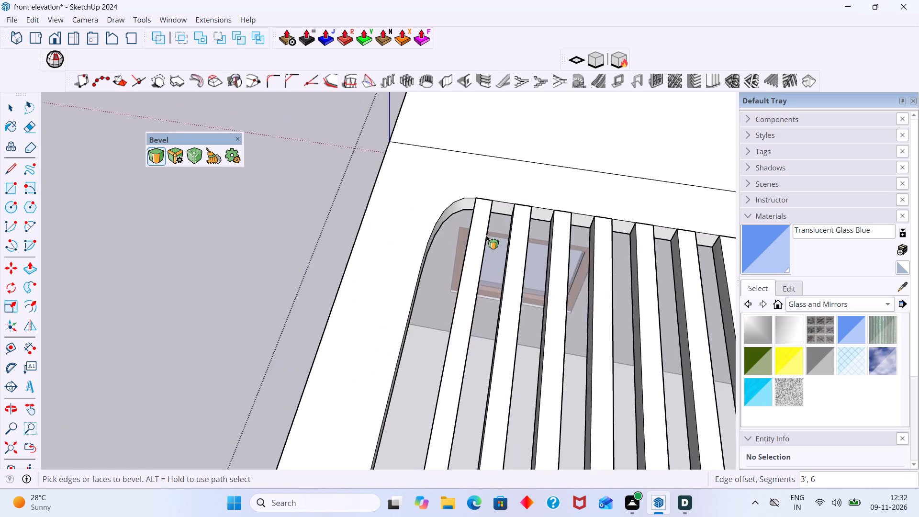
scroll(486, 236, "down", 6)
middle_click_drag(473, 227, 407, 170, "shift")
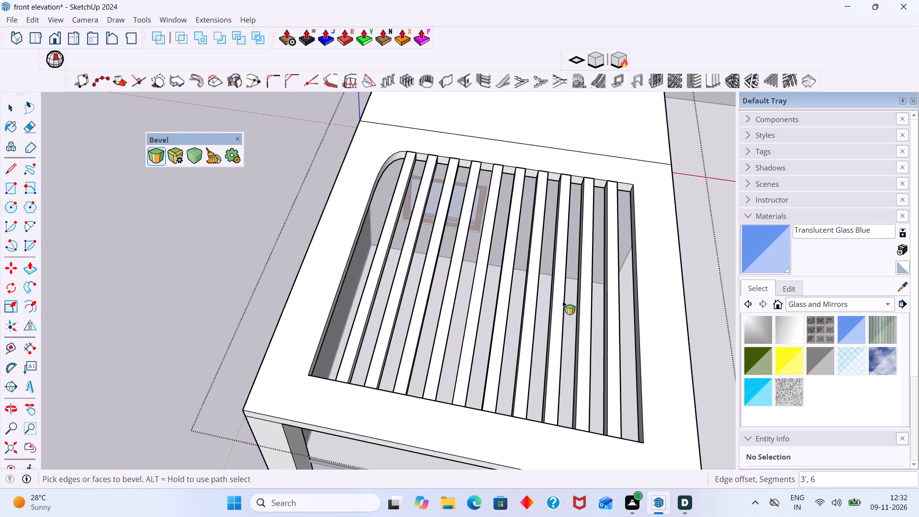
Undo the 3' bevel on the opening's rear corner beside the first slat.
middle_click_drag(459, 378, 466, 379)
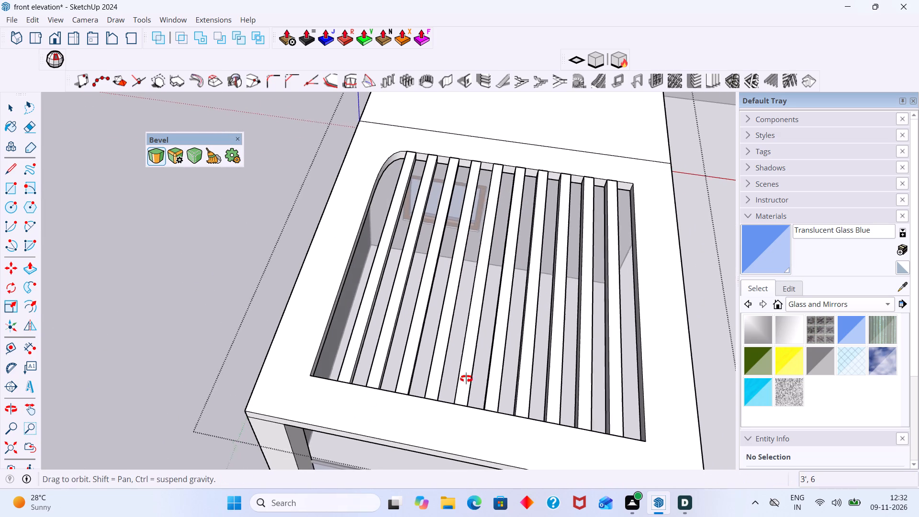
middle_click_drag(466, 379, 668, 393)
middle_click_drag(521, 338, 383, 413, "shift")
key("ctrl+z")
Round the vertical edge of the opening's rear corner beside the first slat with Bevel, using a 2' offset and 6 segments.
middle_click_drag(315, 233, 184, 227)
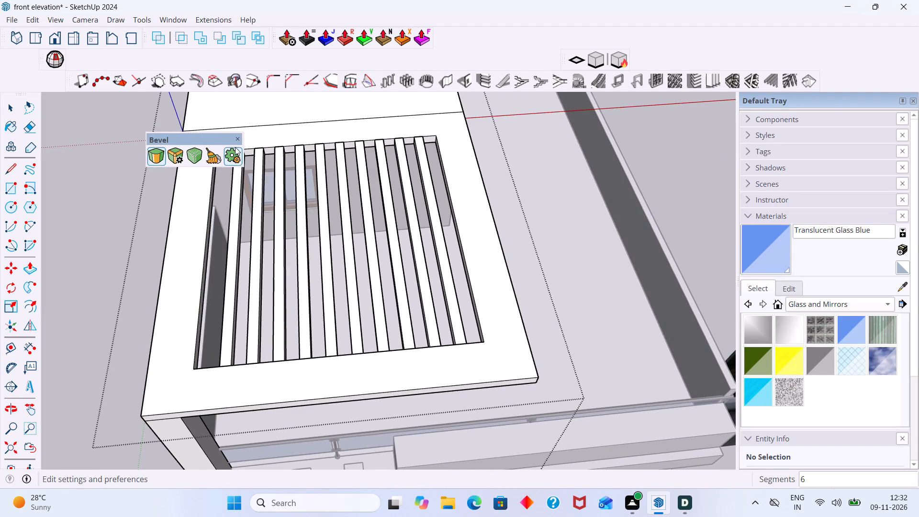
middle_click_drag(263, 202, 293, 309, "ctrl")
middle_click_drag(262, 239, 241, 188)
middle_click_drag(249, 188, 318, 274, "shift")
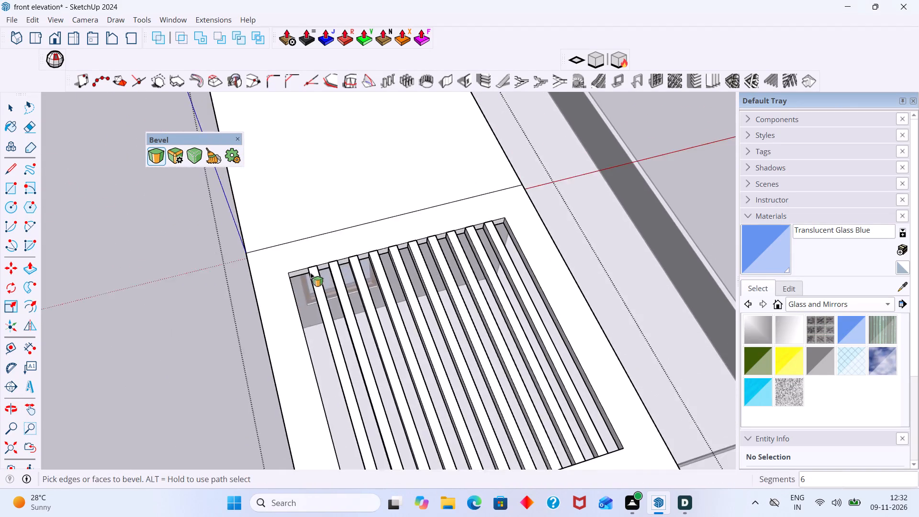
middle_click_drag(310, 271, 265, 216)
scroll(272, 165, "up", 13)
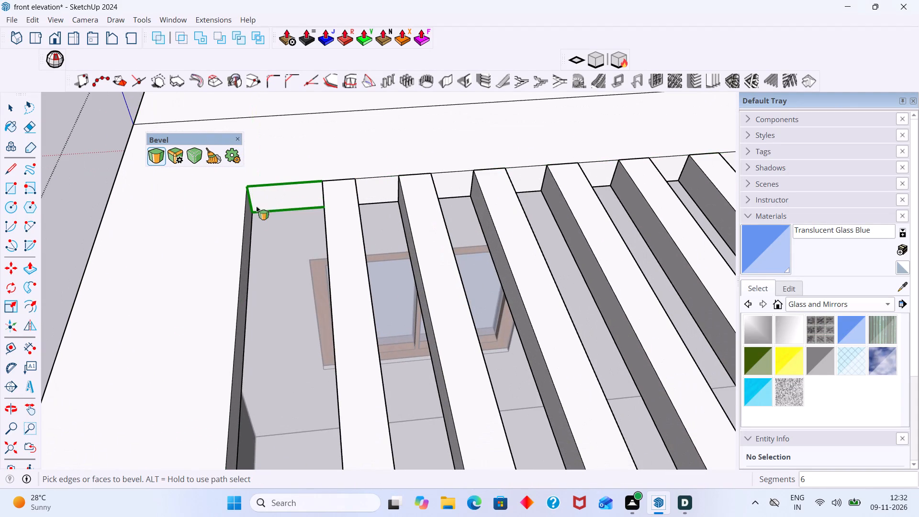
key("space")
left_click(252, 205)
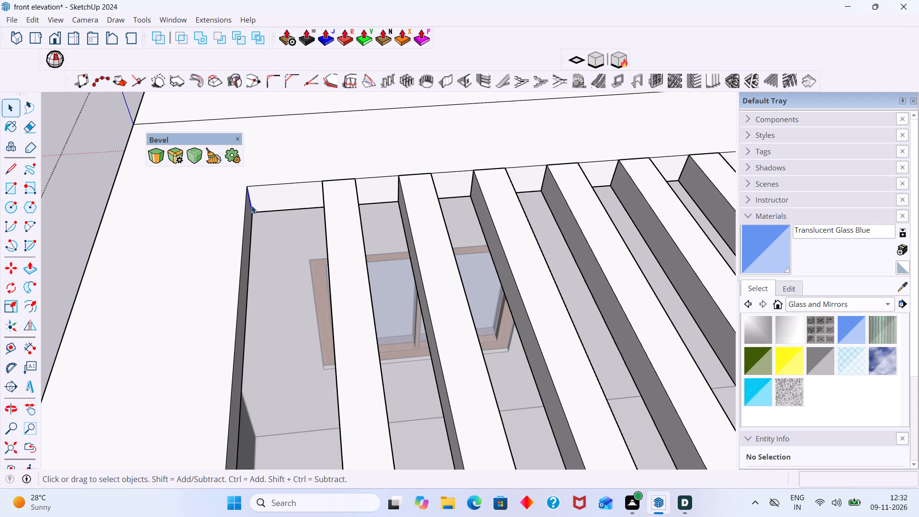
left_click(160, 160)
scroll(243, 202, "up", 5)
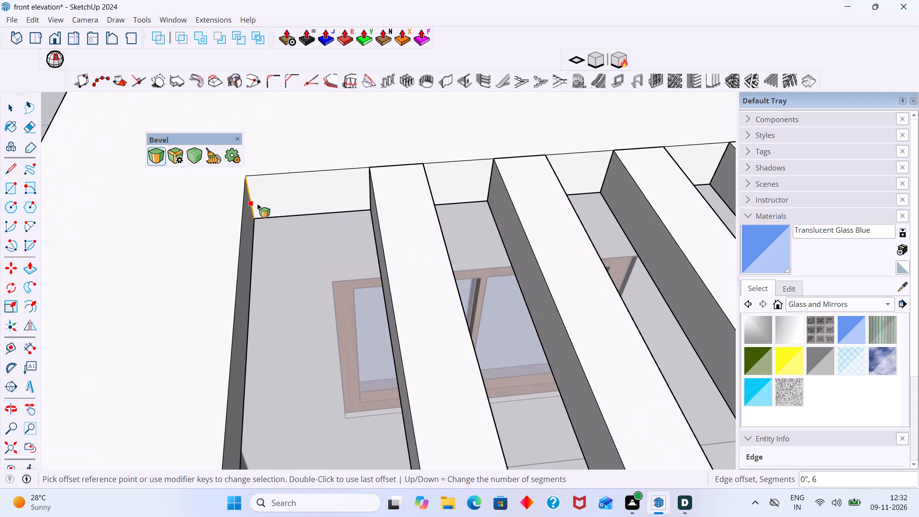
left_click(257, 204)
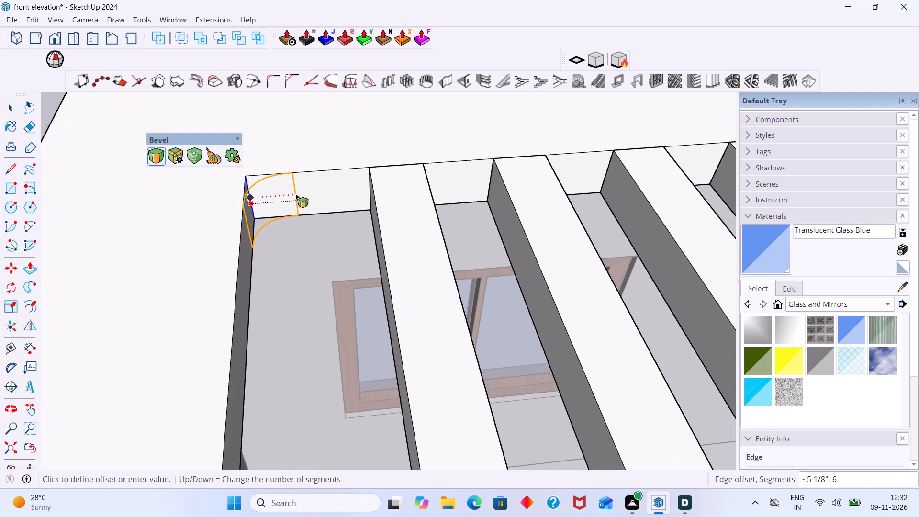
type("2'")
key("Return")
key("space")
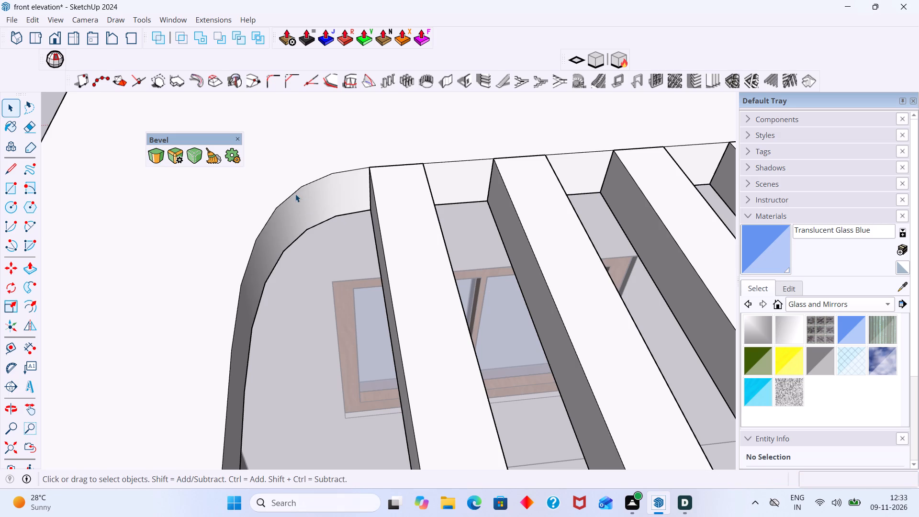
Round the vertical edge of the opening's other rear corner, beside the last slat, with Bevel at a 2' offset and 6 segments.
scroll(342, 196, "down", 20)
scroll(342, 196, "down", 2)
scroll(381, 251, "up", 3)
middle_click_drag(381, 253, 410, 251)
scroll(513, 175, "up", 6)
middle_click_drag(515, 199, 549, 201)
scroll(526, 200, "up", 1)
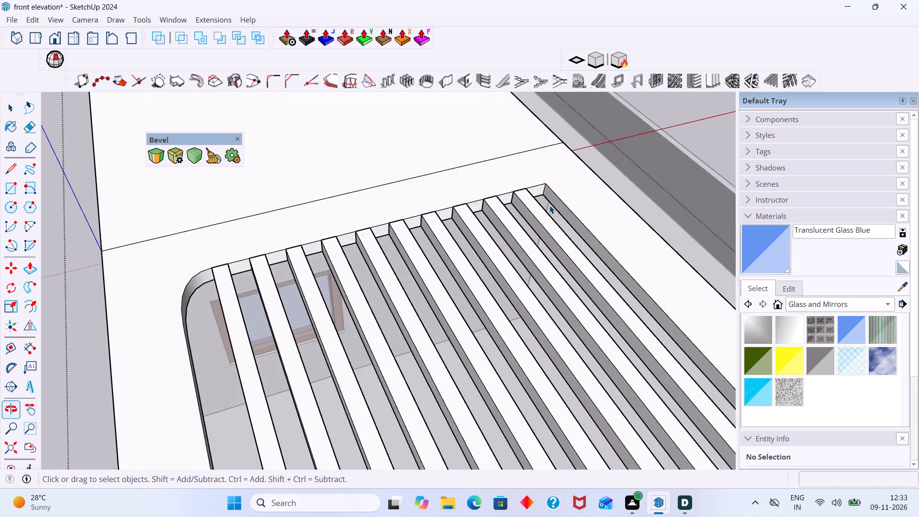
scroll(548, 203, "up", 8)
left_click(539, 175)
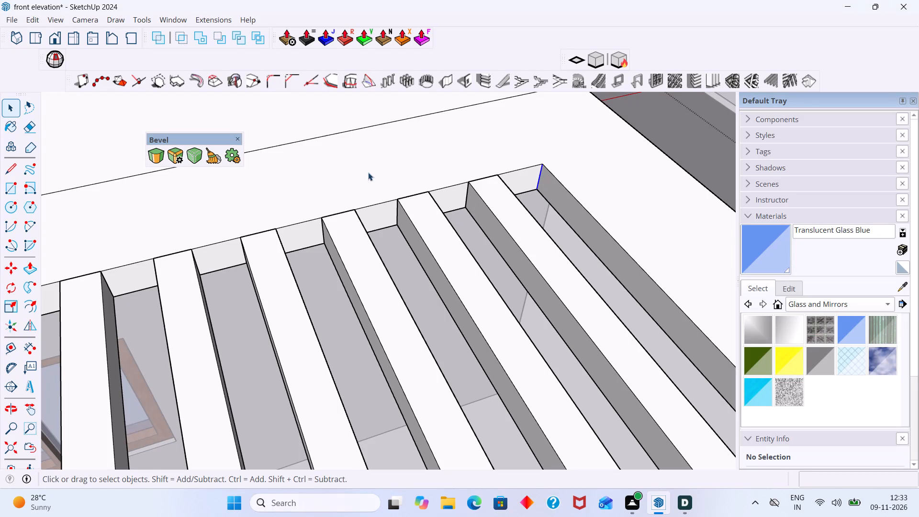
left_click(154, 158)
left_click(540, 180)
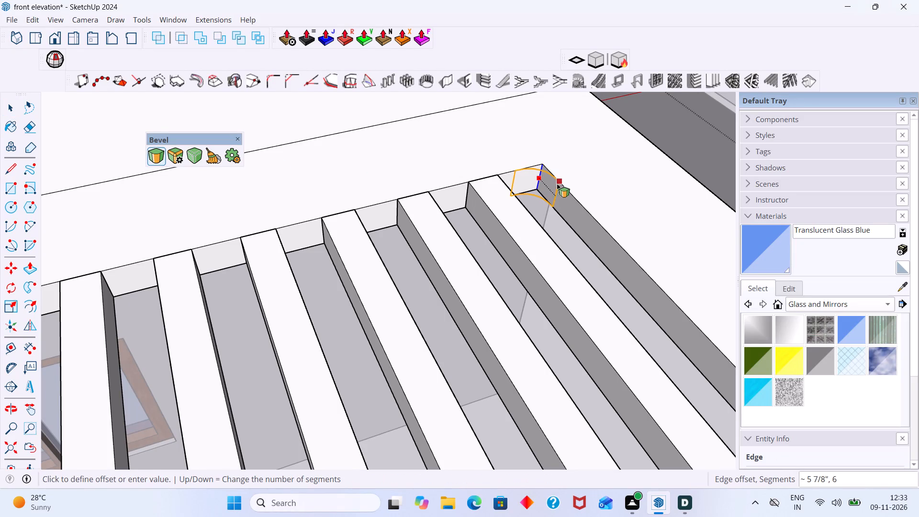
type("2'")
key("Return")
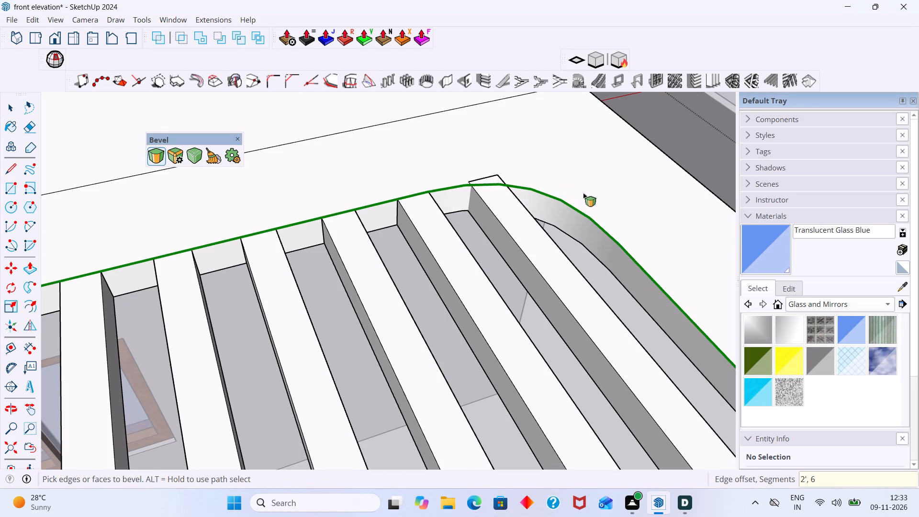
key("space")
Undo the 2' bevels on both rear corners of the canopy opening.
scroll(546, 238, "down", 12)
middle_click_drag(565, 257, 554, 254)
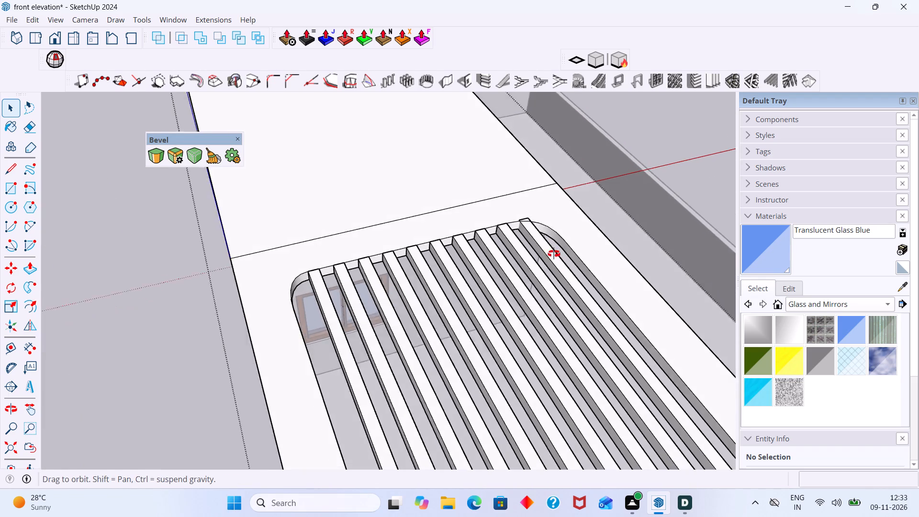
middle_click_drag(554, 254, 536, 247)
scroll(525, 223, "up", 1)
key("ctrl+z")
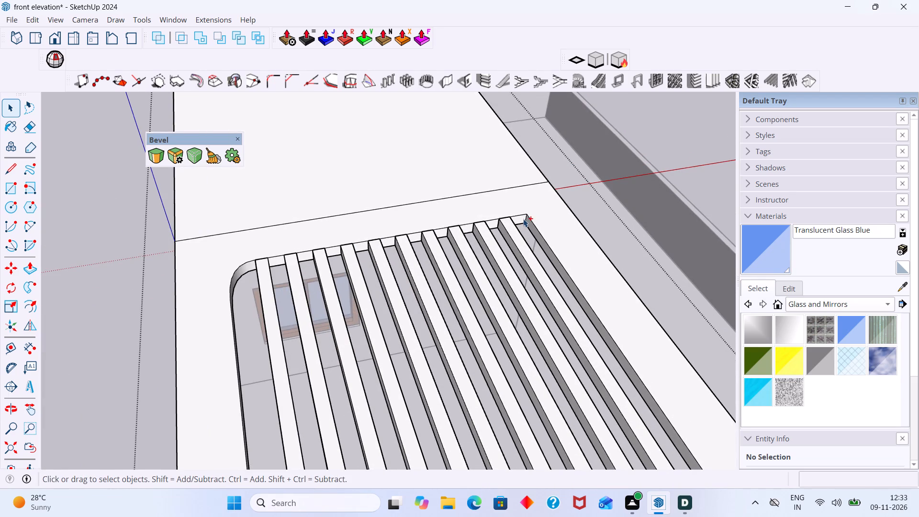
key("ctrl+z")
Round the vertical edge of the opening's rear corner beside the first slat with Bevel, using a 1' offset and 6 segments.
scroll(241, 279, "up", 2)
middle_click_drag(232, 266, 148, 264)
scroll(173, 244, "up", 2)
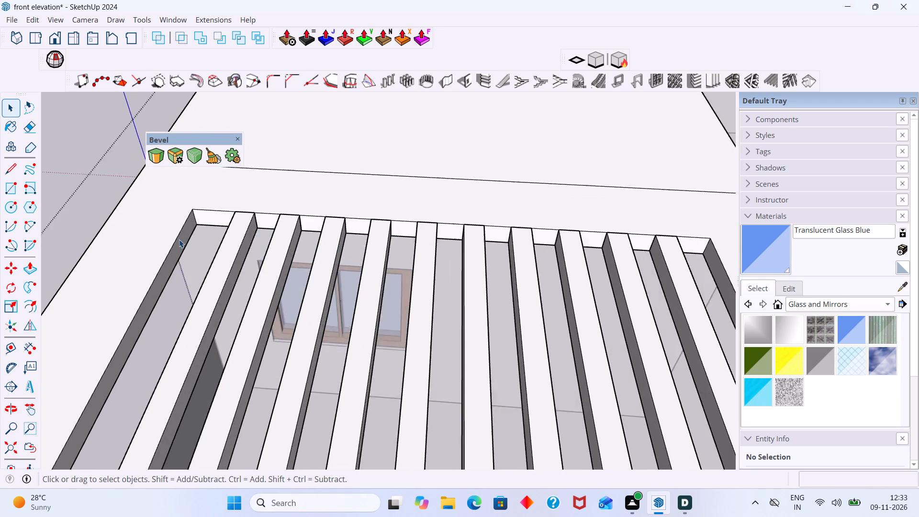
scroll(179, 239, "up", 5)
left_click(197, 214)
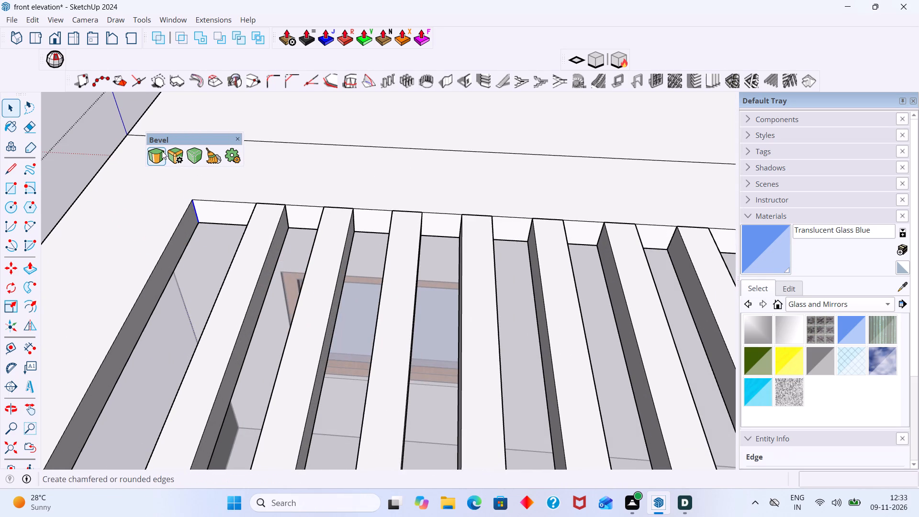
left_click(157, 153)
left_click(202, 218)
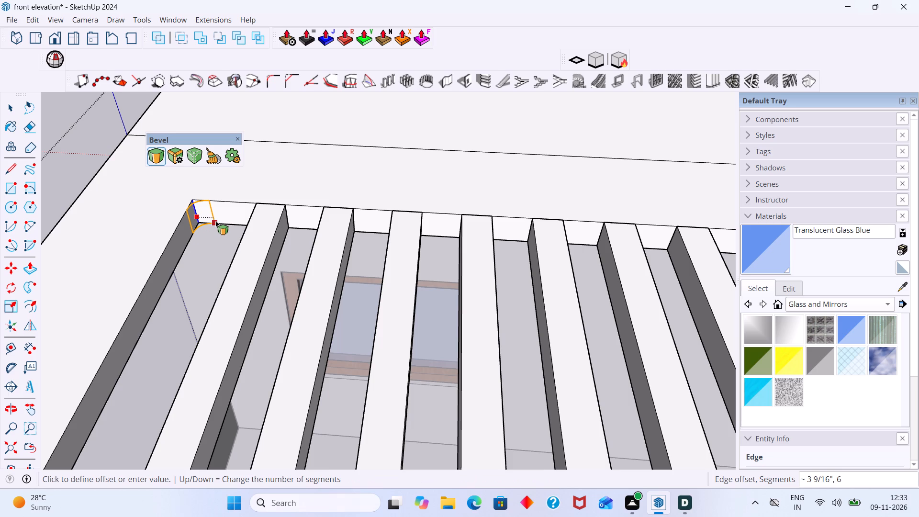
type("1'")
key("Return")
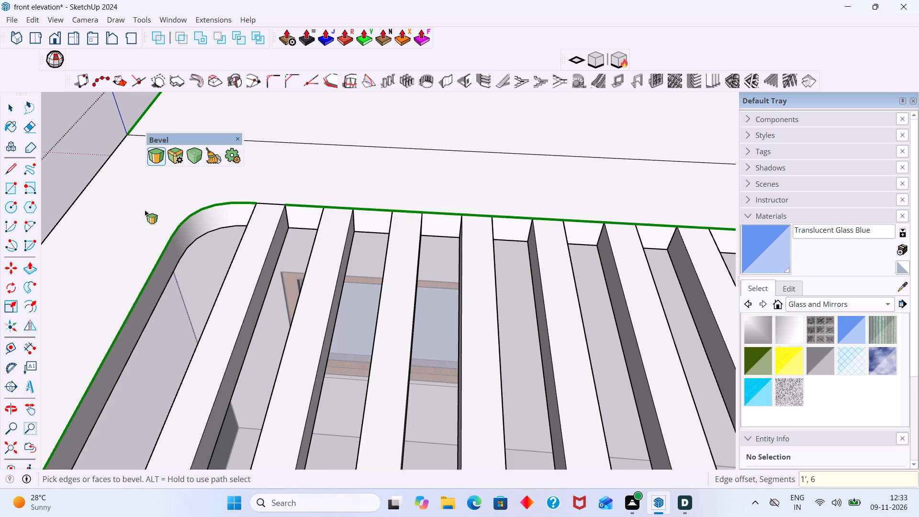
Round the vertical edge of the opening's rear corner beside the last slat with Bevel, using a 1' offset and 6 segments.
scroll(234, 236, "down", 9)
middle_click_drag(649, 309, 722, 289)
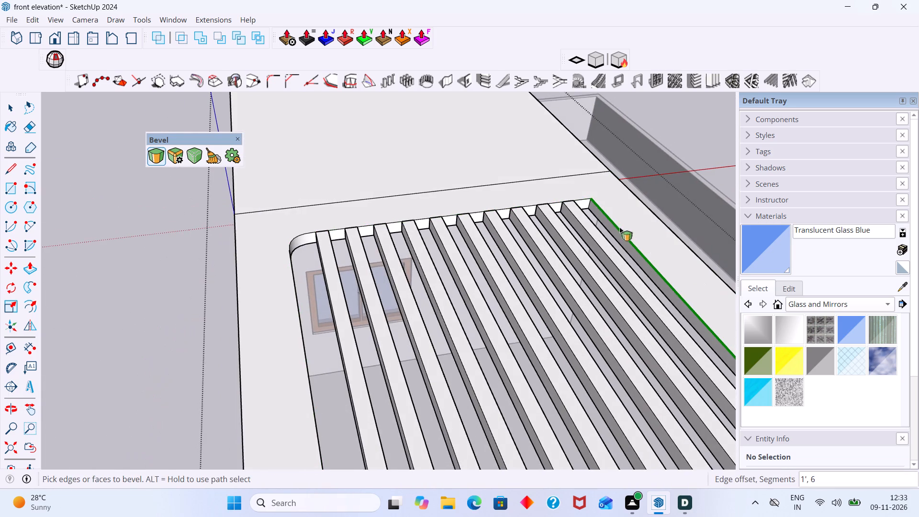
key("space")
scroll(601, 212, "up", 6)
left_click(581, 199)
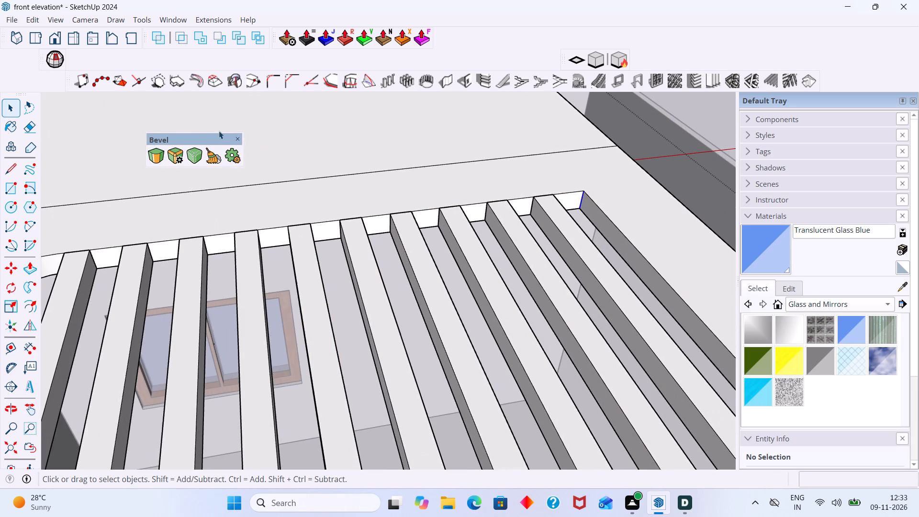
left_click(161, 157)
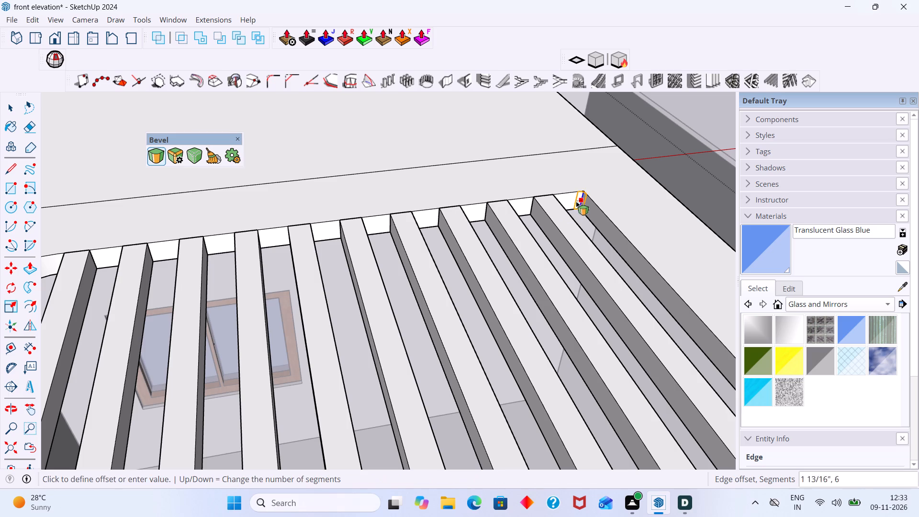
left_click(576, 202)
scroll(585, 202, "up", 4)
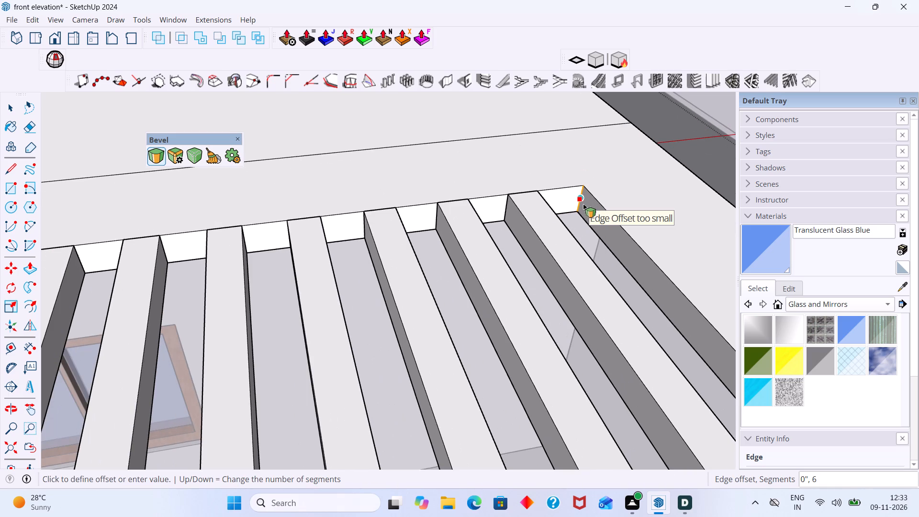
key("Escape")
left_click(576, 202)
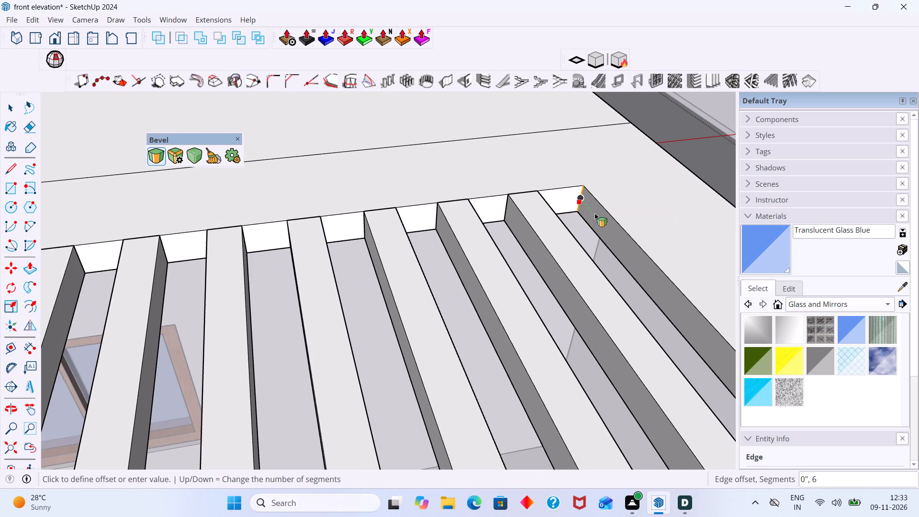
key("Escape")
left_click(579, 204)
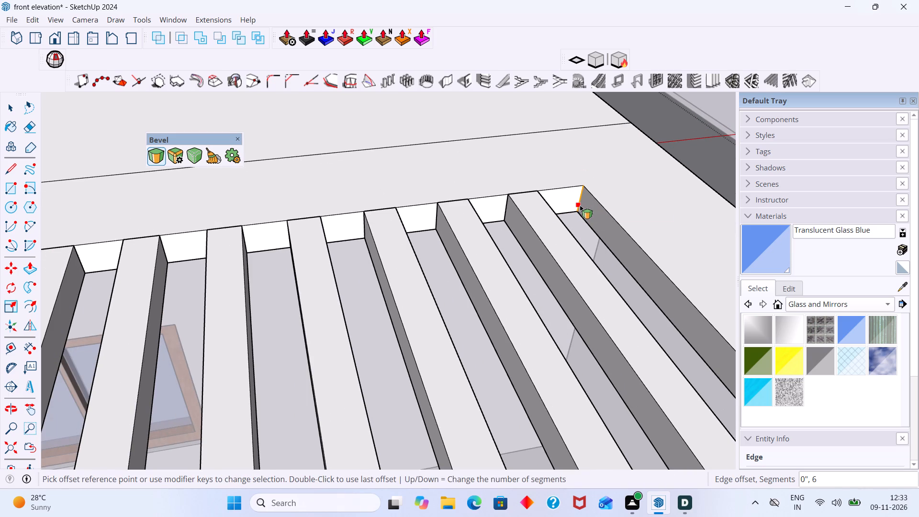
left_click(580, 205)
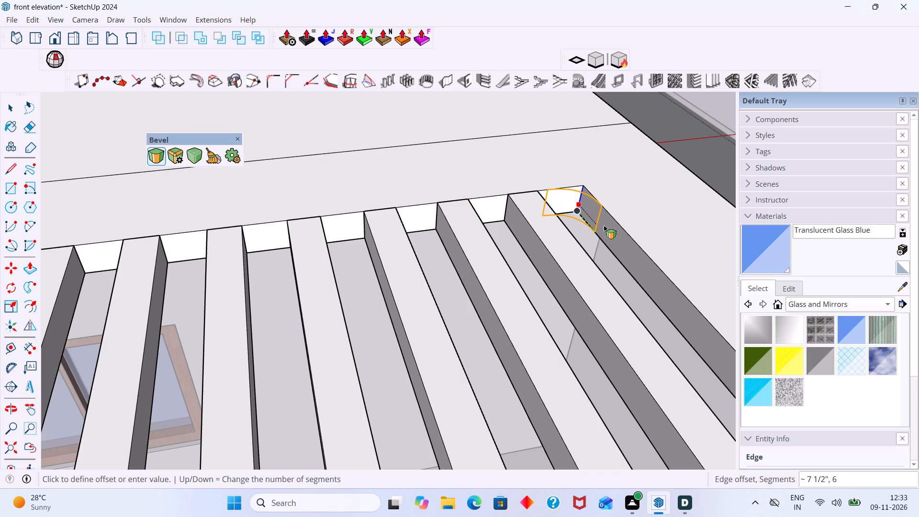
type("1'")
key("Return")
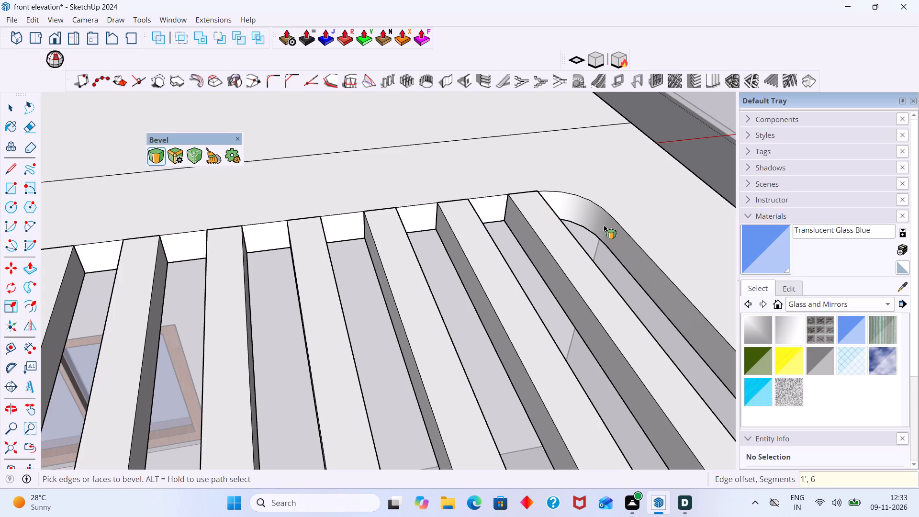
key("space")
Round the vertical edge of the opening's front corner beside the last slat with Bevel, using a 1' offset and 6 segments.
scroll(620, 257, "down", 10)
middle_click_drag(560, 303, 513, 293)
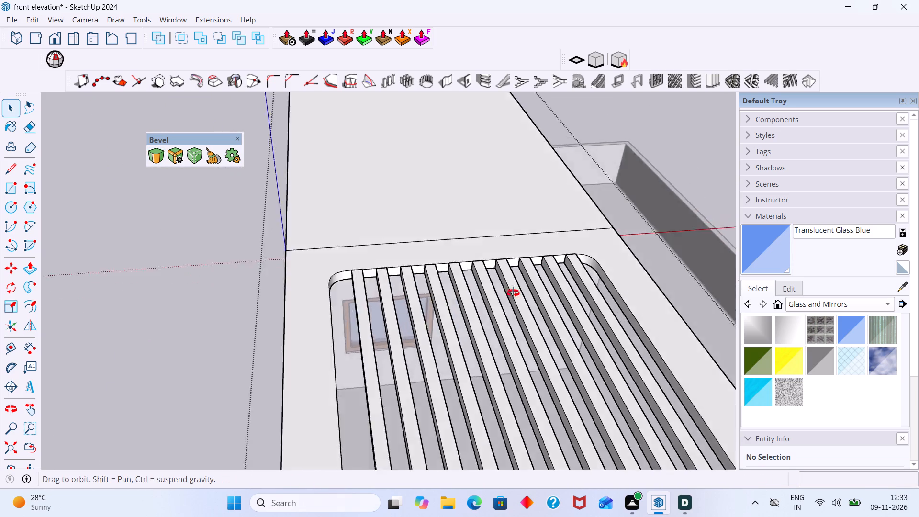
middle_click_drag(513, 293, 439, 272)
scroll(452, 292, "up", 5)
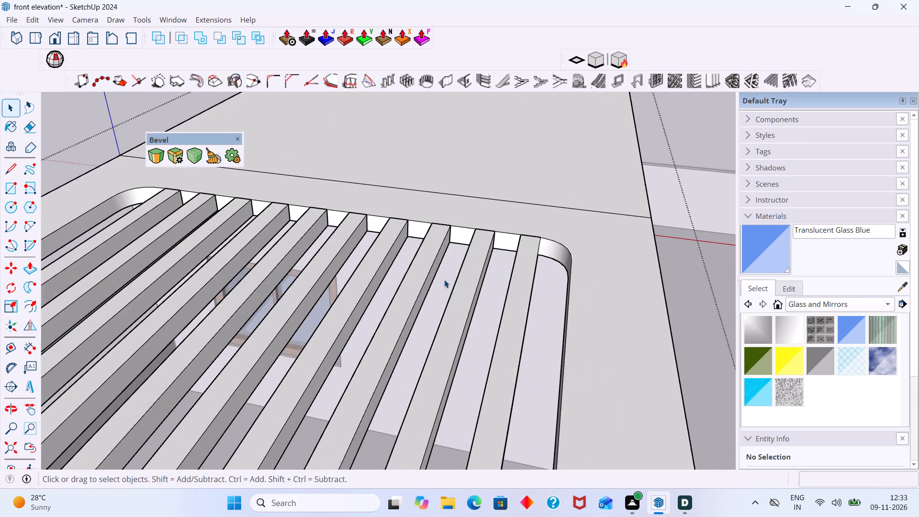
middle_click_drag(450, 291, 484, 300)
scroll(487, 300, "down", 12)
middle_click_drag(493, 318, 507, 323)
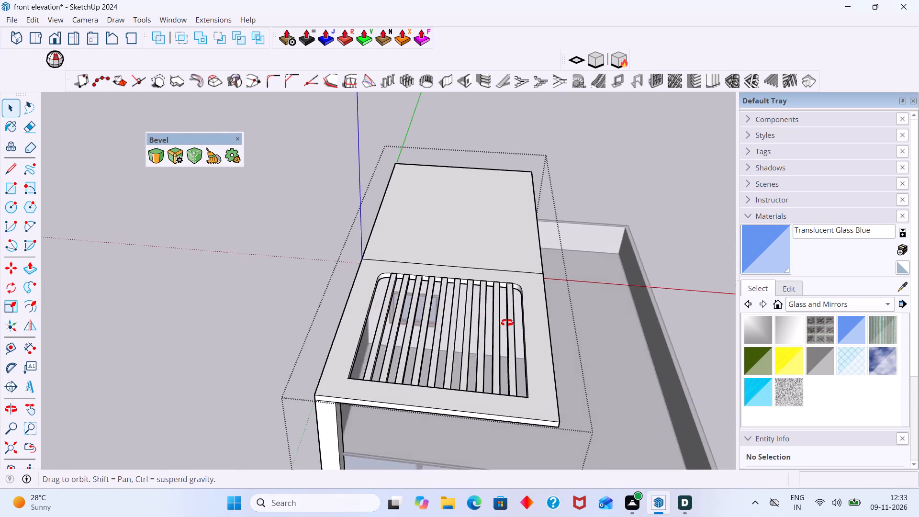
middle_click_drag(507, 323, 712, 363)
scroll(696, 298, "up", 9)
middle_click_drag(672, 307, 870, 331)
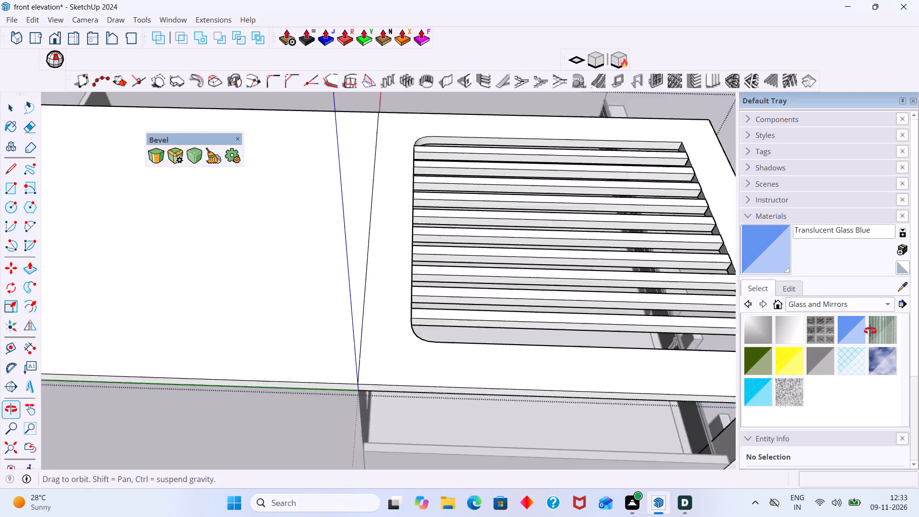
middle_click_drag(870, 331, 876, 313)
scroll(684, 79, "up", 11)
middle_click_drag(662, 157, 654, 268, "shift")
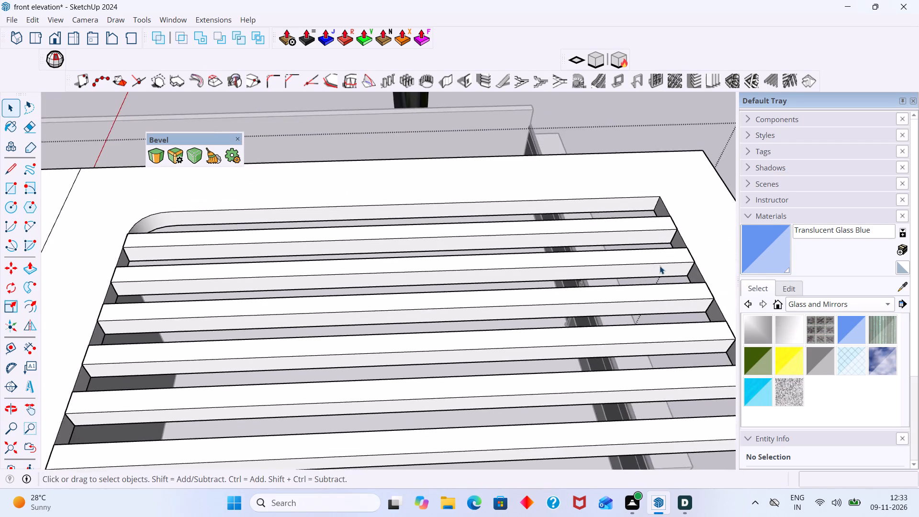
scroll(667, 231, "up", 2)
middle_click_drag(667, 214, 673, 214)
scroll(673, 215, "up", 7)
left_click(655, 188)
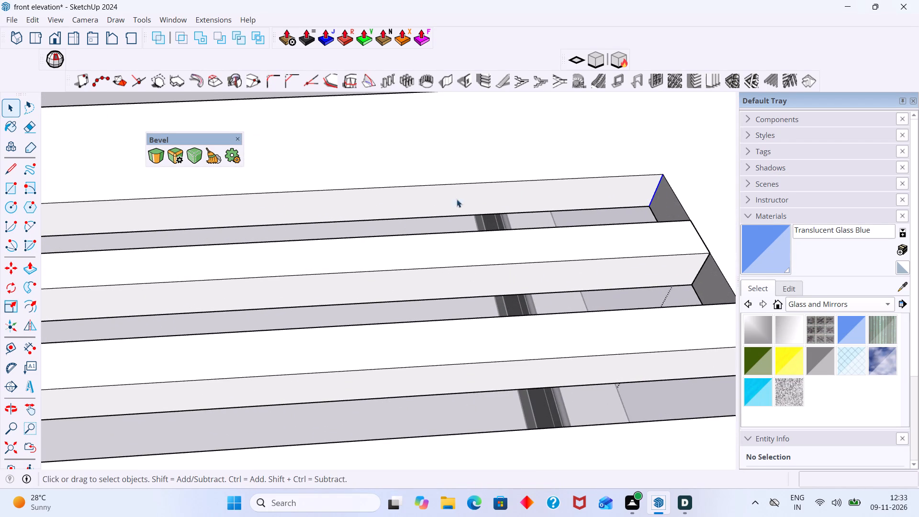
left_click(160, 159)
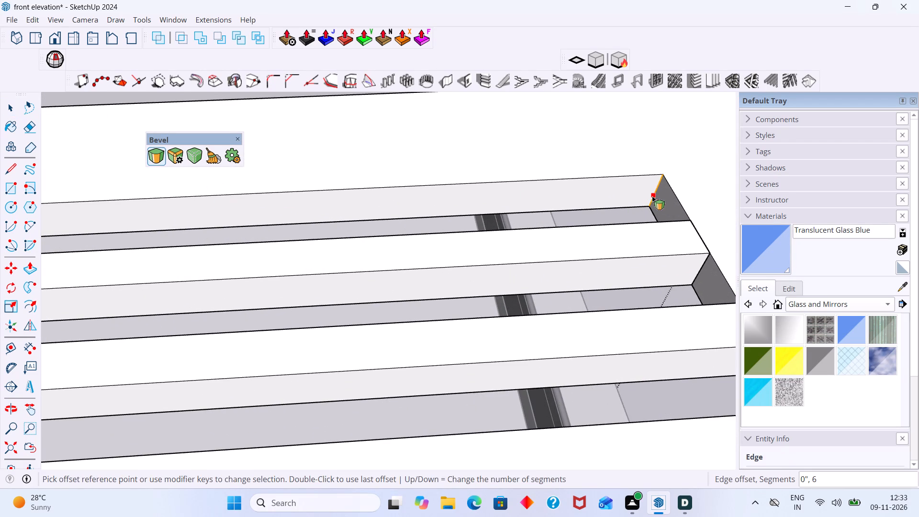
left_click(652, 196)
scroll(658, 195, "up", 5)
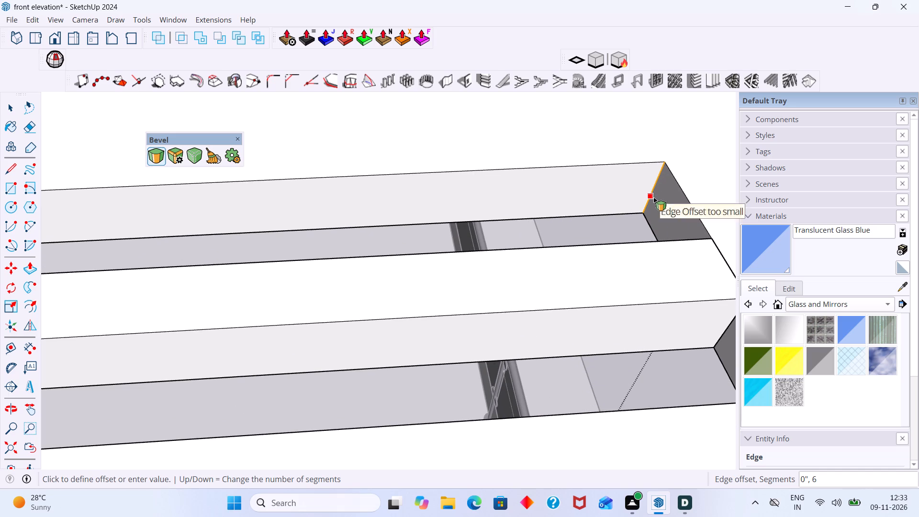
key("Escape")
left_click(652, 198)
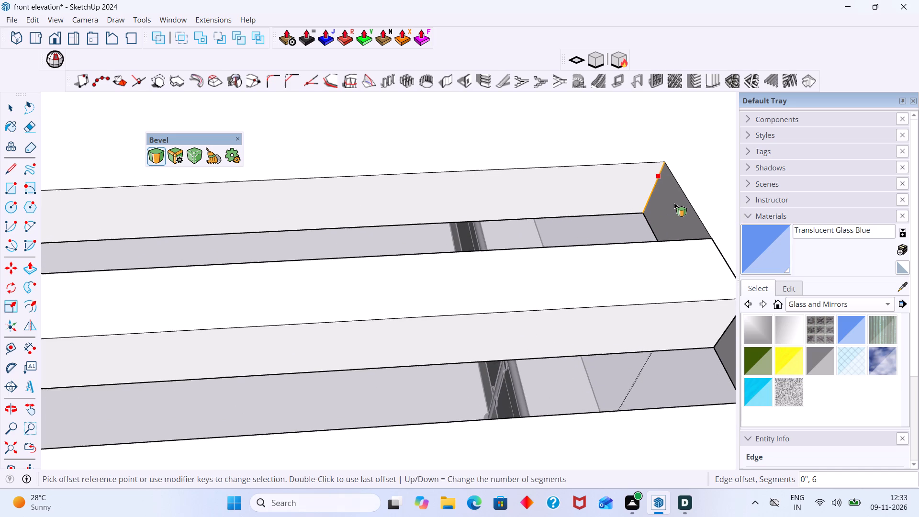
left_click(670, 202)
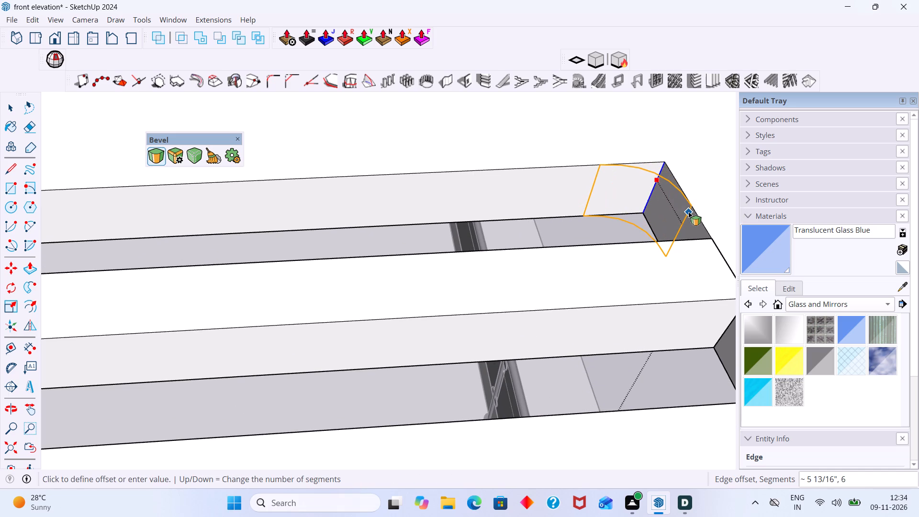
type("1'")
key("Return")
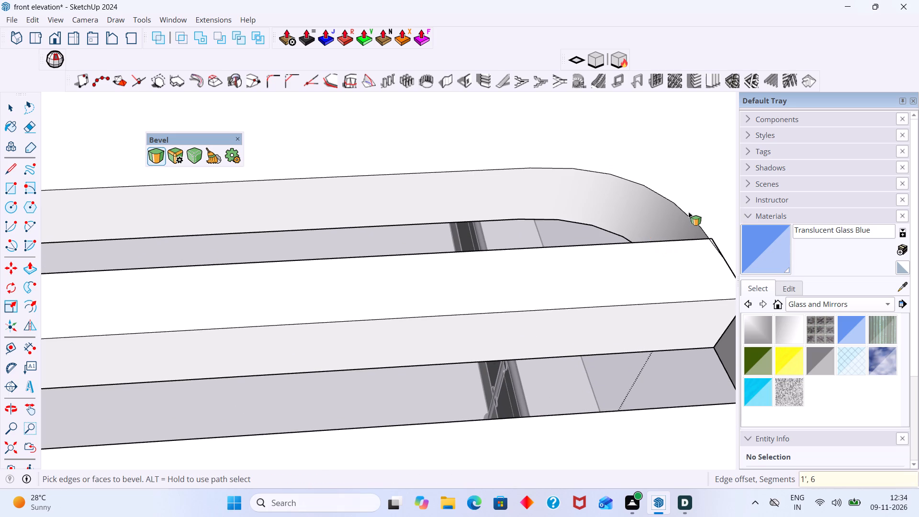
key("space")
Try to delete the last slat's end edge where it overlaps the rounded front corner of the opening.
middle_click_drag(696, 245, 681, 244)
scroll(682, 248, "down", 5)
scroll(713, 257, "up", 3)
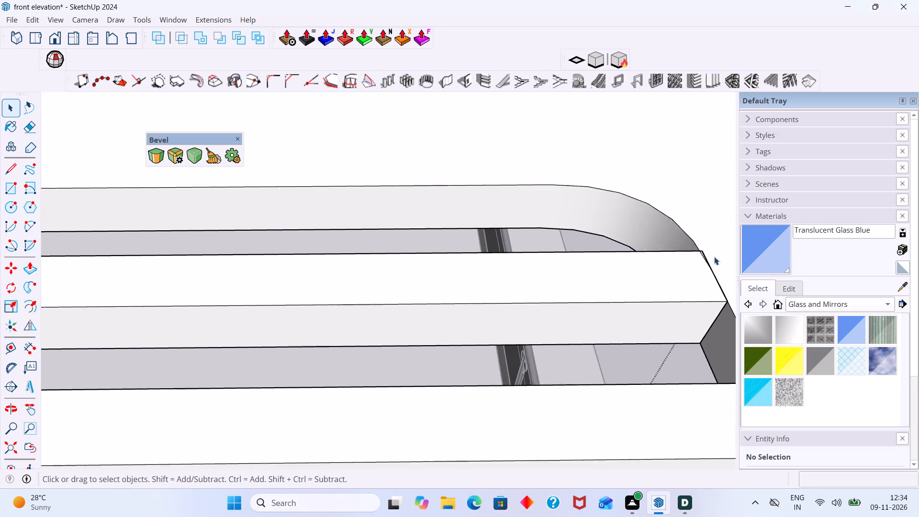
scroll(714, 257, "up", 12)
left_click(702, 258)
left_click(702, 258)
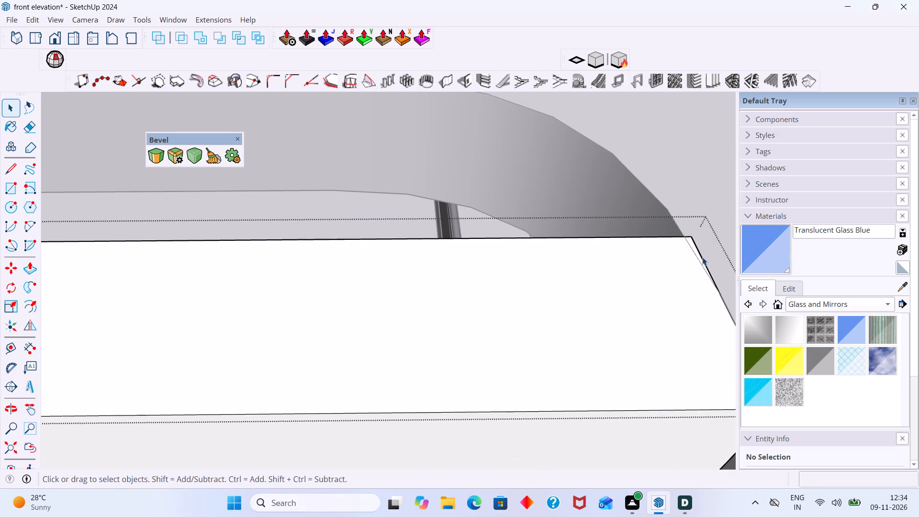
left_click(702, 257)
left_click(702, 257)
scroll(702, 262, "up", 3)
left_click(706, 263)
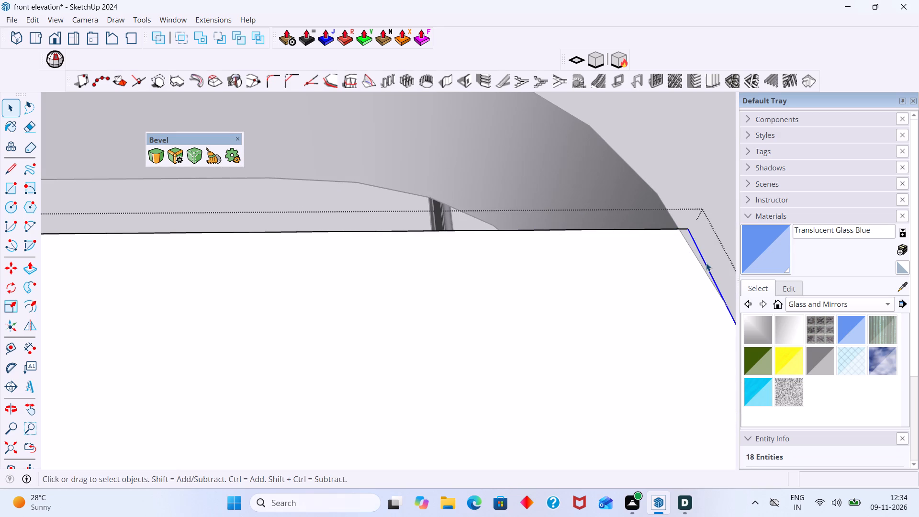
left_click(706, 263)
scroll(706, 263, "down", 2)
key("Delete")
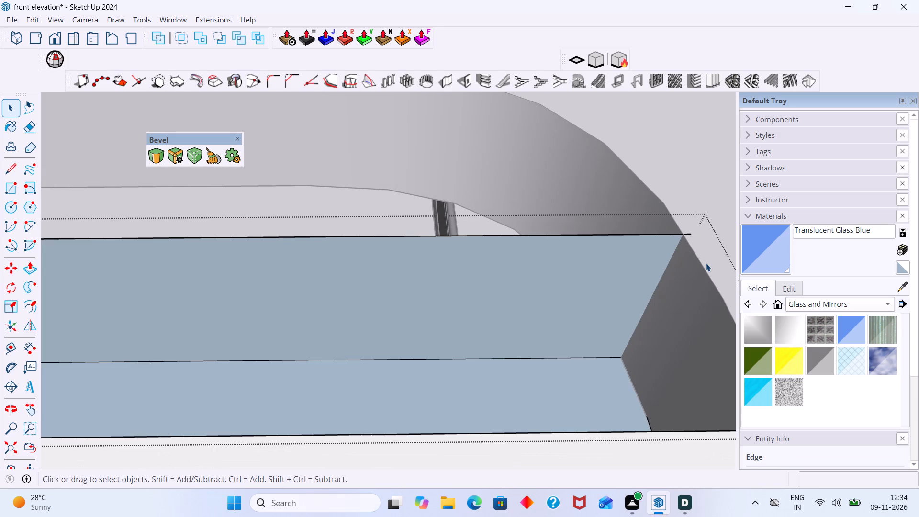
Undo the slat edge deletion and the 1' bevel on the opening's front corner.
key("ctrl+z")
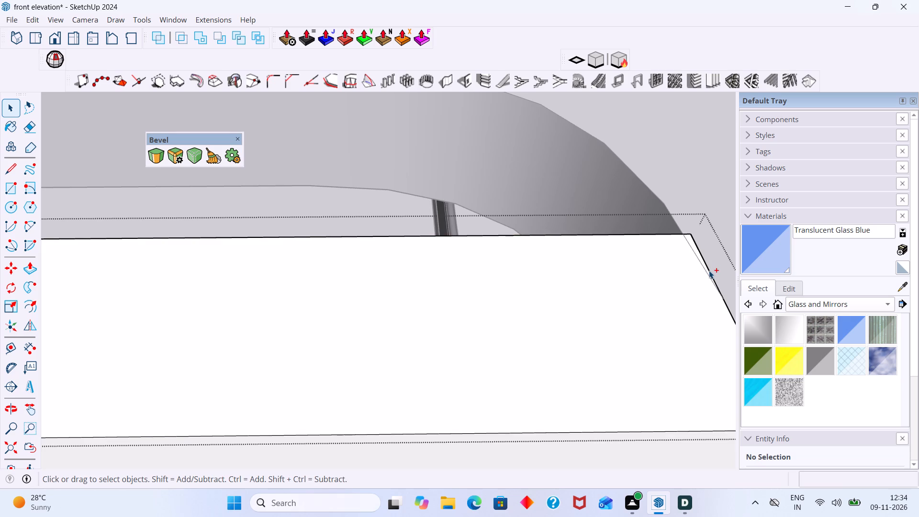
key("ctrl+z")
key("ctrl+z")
Undo the 1' bevels on both rear corners of the canopy opening.
scroll(709, 270, "down", 13)
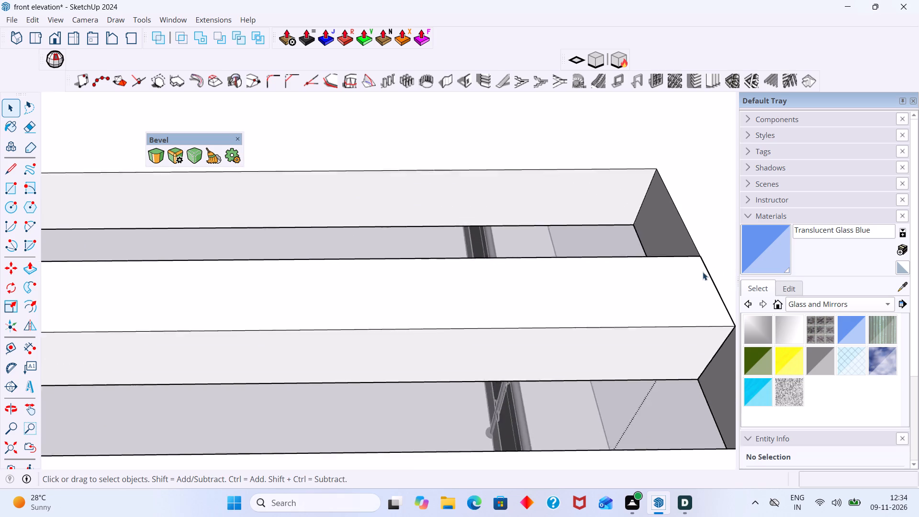
scroll(703, 272, "down", 12)
scroll(688, 238, "up", 5)
scroll(633, 266, "down", 7)
middle_click_drag(635, 284, 642, 285)
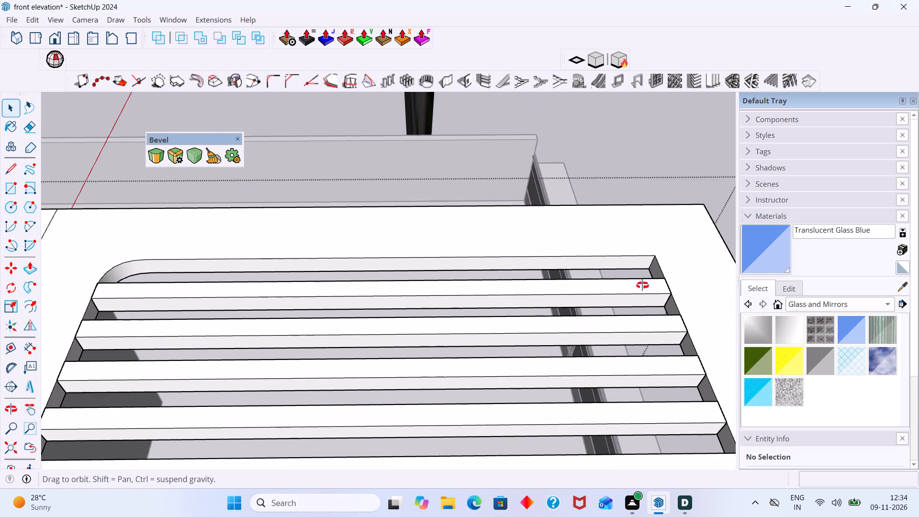
middle_click_drag(642, 285, 681, 277)
middle_click_drag(543, 271, 303, 281)
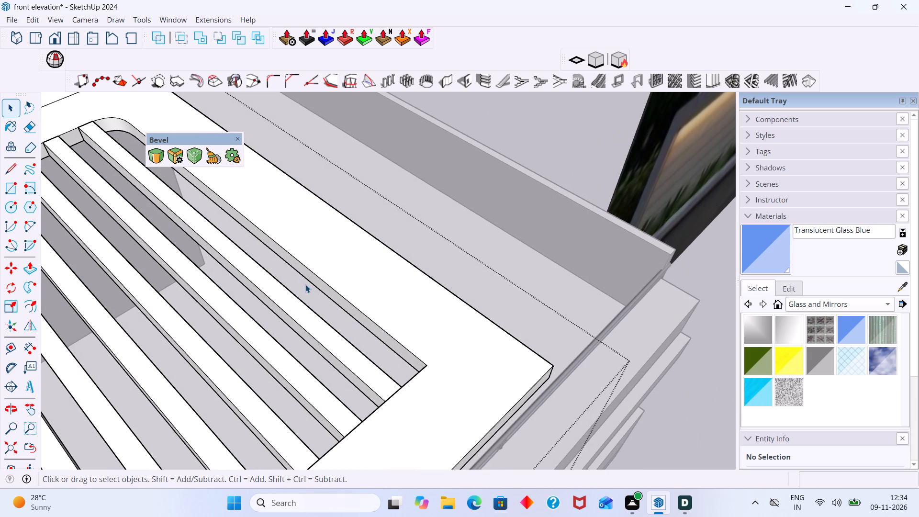
key("ctrl+z")
key("ctrl+z")
Round the vertical edge of the opening's rear corner beside the first slat with Bevel, using a 6" offset and 6 segments.
scroll(326, 282, "down", 4)
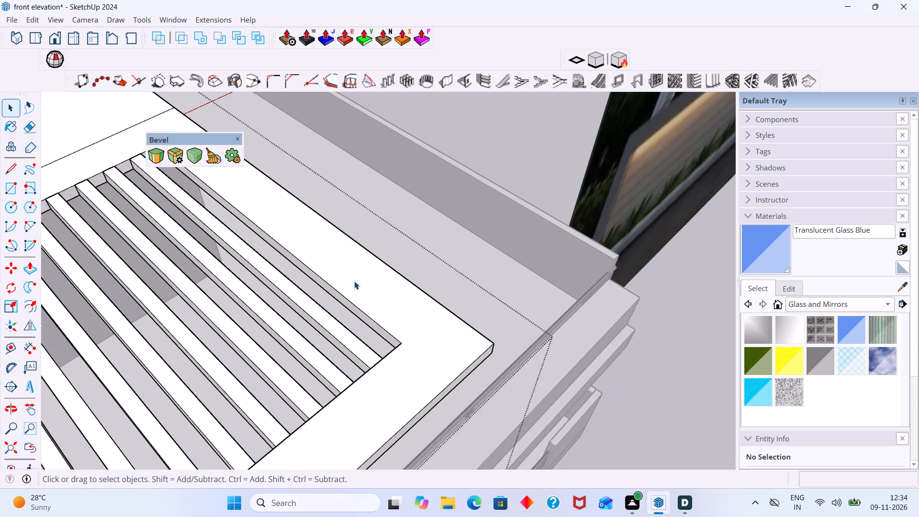
scroll(354, 281, "down", 2)
middle_click_drag(396, 316, 622, 337, "shift")
middle_click_drag(393, 327, 280, 322)
scroll(111, 225, "up", 2)
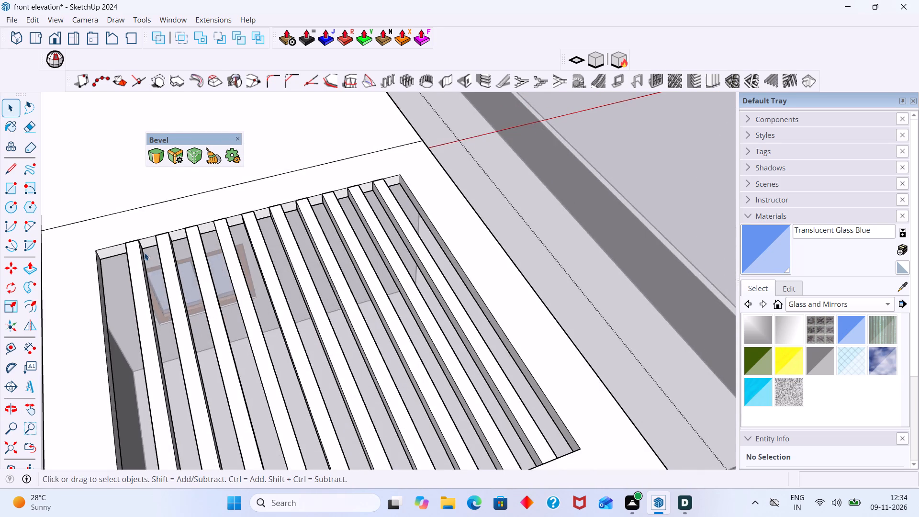
middle_click_drag(202, 254, 367, 235, "shift")
middle_click_drag(338, 201, 267, 192)
middle_click_drag(257, 197, 395, 280)
middle_click_drag(366, 278, 317, 249)
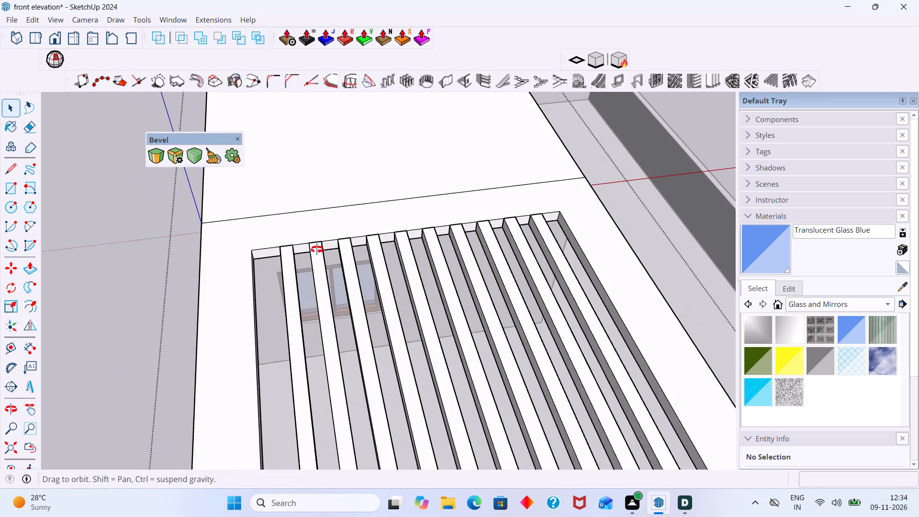
middle_click_drag(317, 249, 317, 249)
scroll(275, 249, "up", 11)
middle_click_drag(314, 232, 251, 223)
scroll(222, 209, "up", 6)
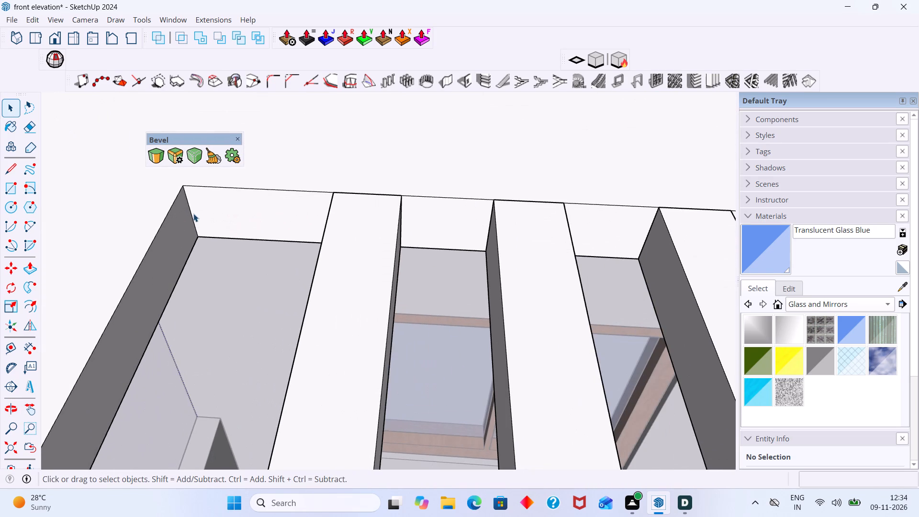
left_click(191, 216)
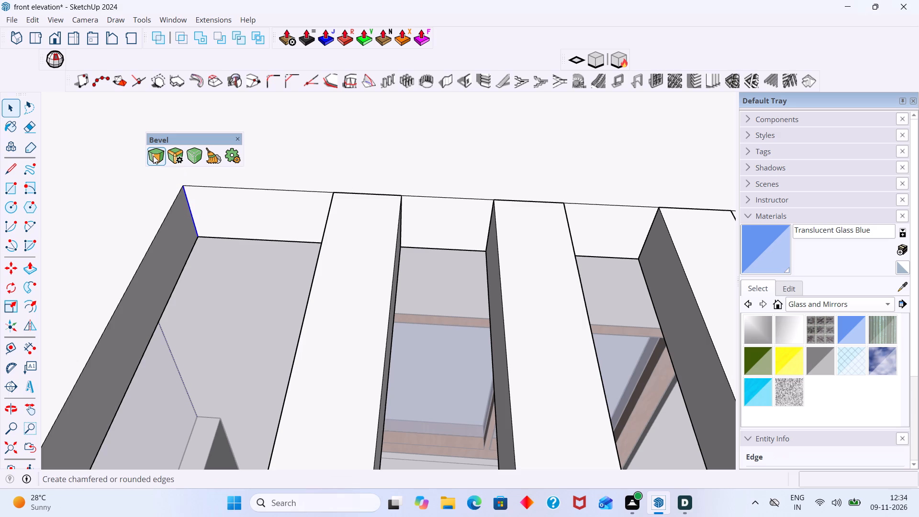
left_click(153, 156)
left_click(199, 214)
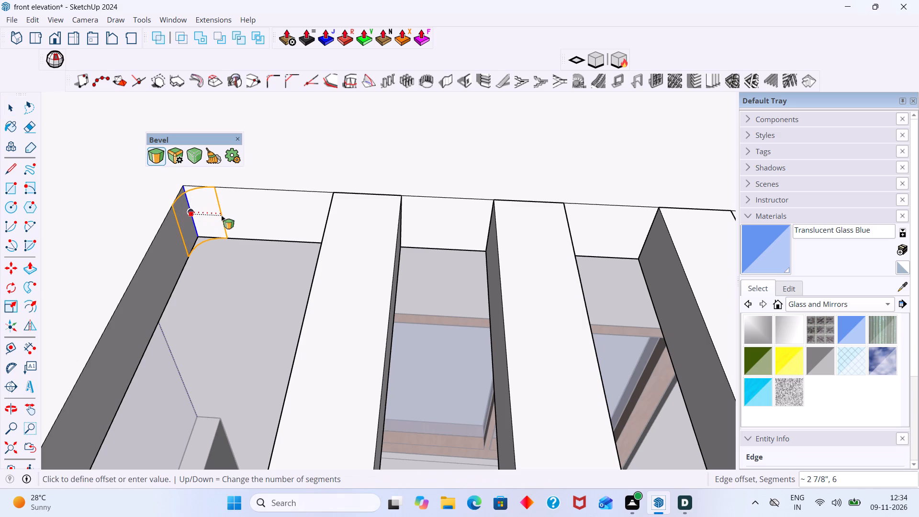
type("6\"")
key("Return")
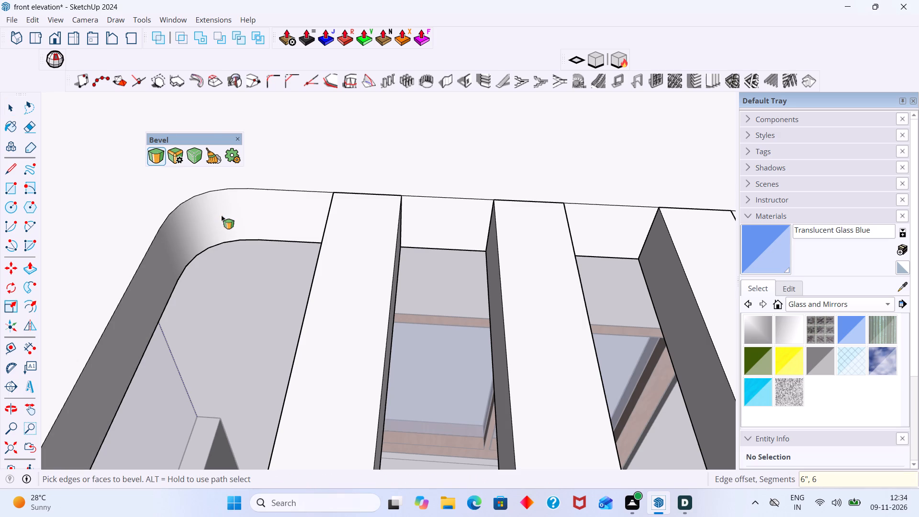
scroll(237, 208, "up", 1)
scroll(282, 248, "down", 9)
key("space")
Round the vertical edge of the opening's rear corner beside the last slat with Bevel, using a 6" offset and 6 segments.
middle_click_drag(376, 295, 440, 291)
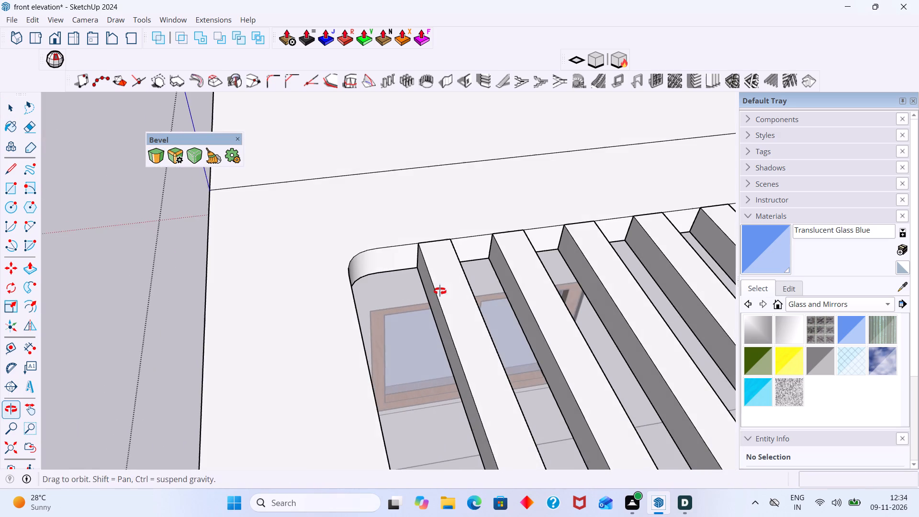
middle_click_drag(440, 291, 441, 291)
middle_click_drag(435, 280, 237, 273, "shift")
middle_click_drag(344, 265, 181, 261)
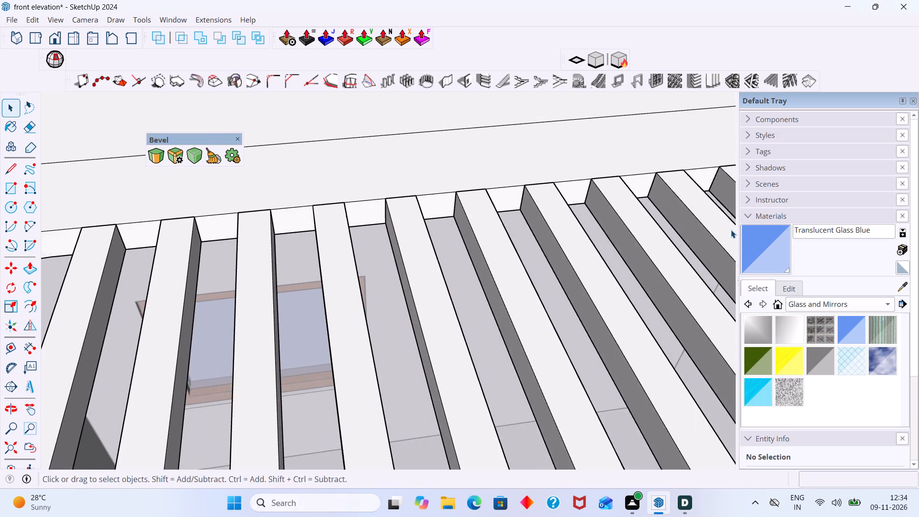
middle_click_drag(731, 230, 572, 217)
scroll(719, 223, "up", 5)
left_click(679, 202)
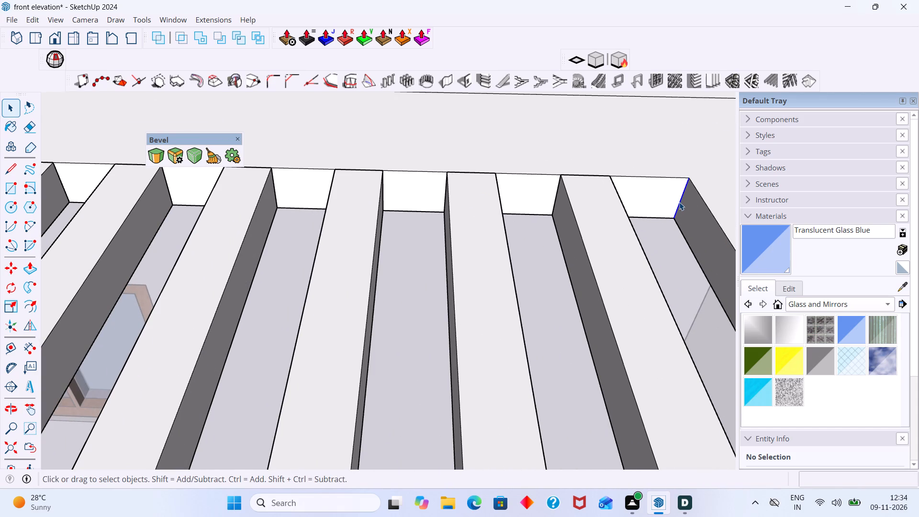
left_click(162, 158)
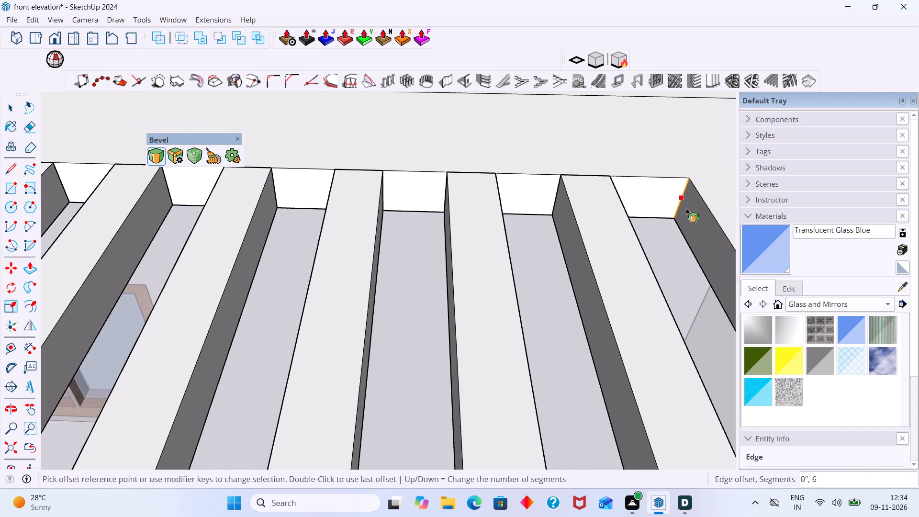
left_click(682, 208)
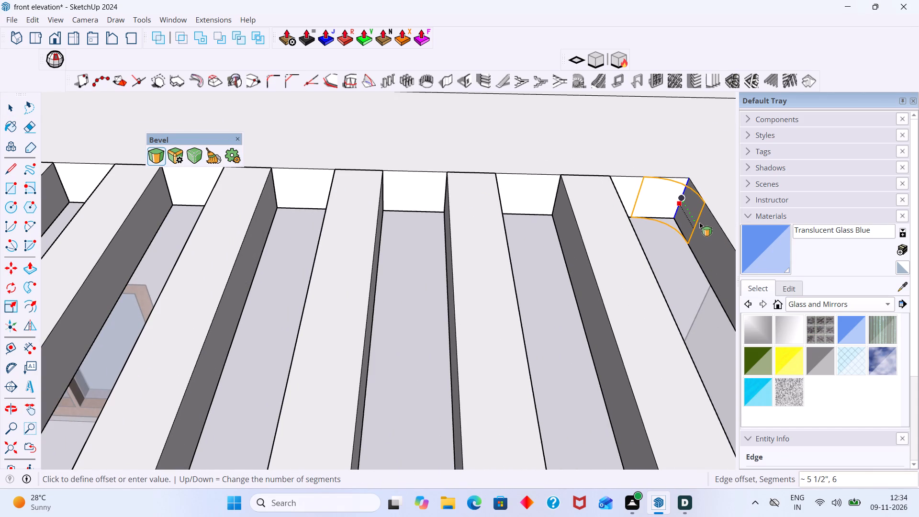
type("6\"")
key("Return")
key("space")
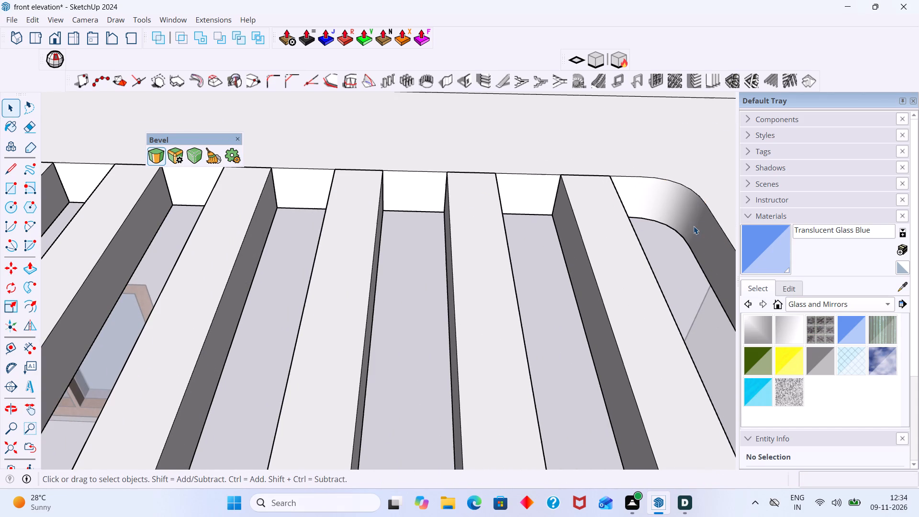
Round the vertical edge of the canopy opening's front corner on the terrace side with Bevel, using a 6" offset and 6 segments.
scroll(659, 249, "down", 16)
scroll(449, 338, "down", 3)
middle_click_drag(439, 351, 620, 389)
middle_click_drag(617, 373, 379, 381)
middle_click_drag(556, 445, 678, 408)
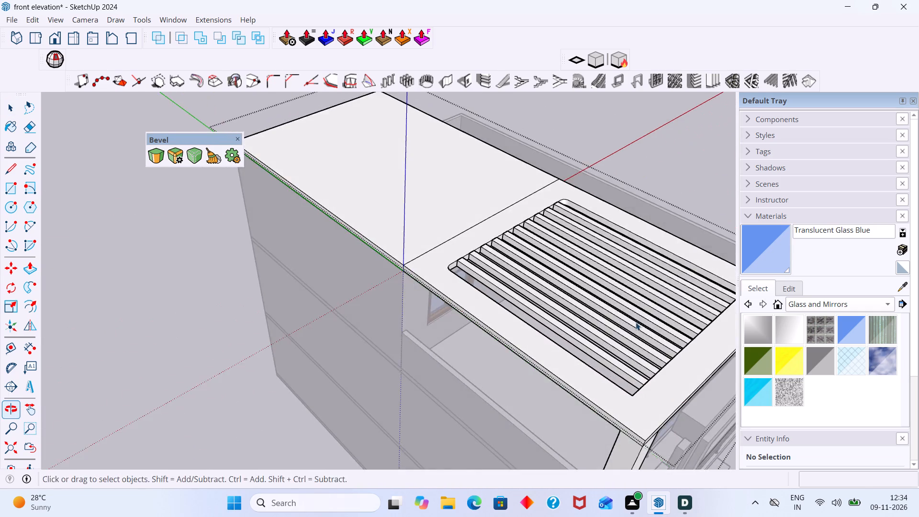
middle_click_drag(631, 317, 488, 315, "shift")
middle_click_drag(557, 341, 721, 322)
scroll(667, 185, "up", 14)
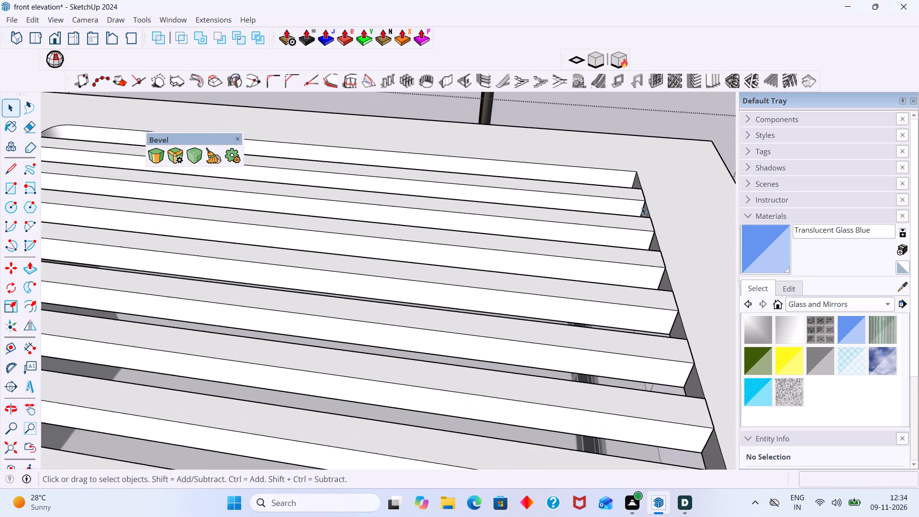
middle_click_drag(638, 215, 666, 217)
scroll(644, 173, "up", 7)
left_click(627, 166)
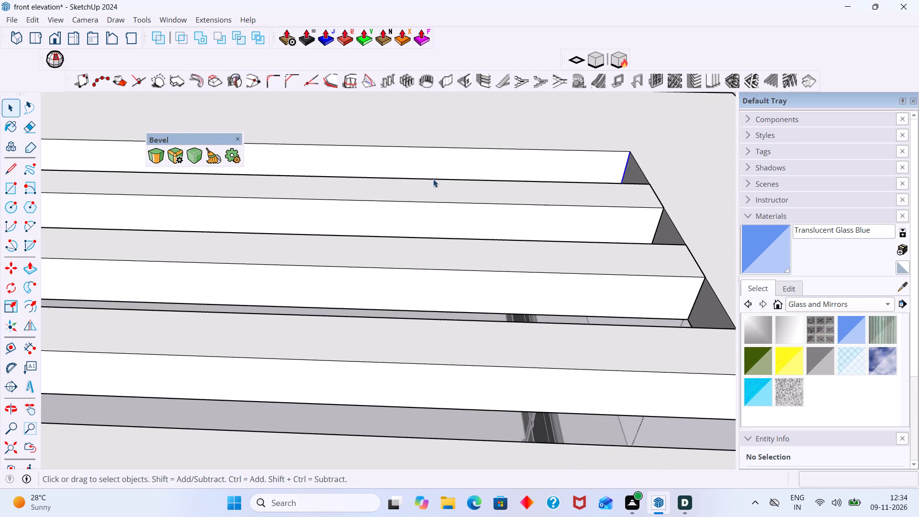
left_click(158, 159)
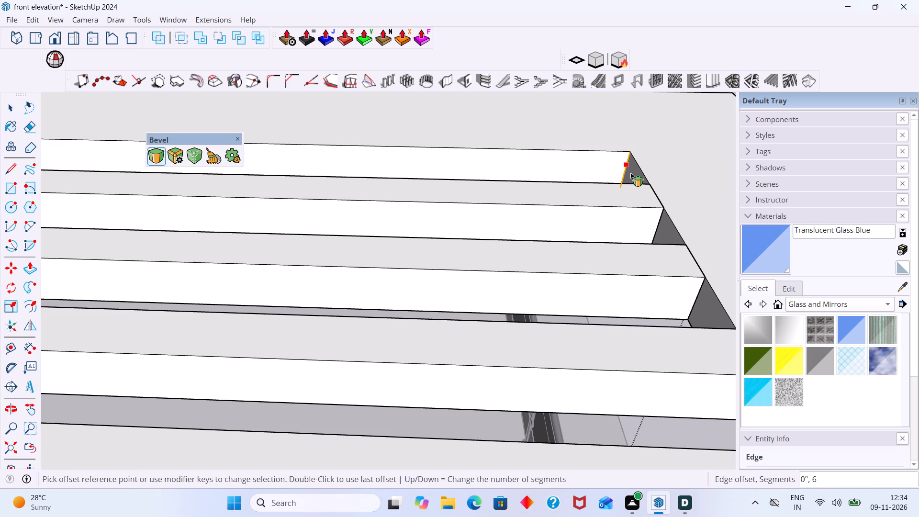
left_click(630, 173)
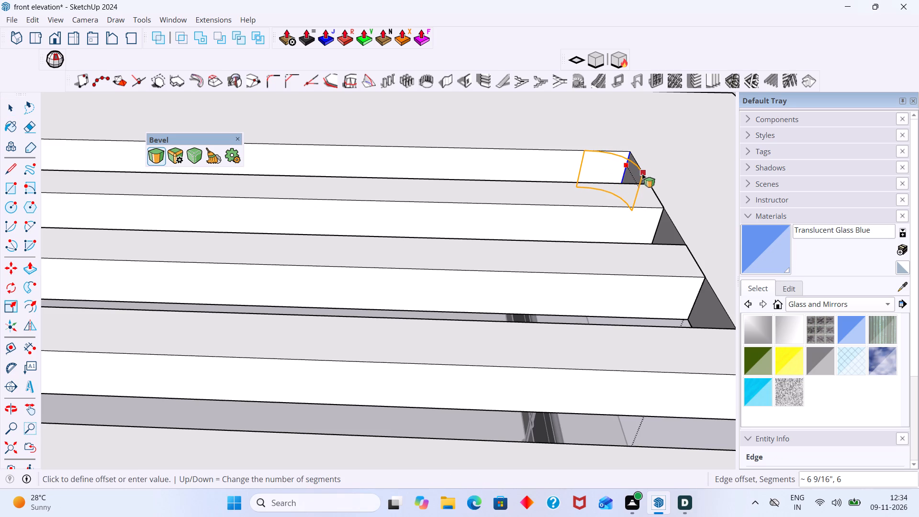
type("6\"")
key("Return")
key("space")
Round the vertical edge of the canopy opening's front corner on the outer-wall side with Bevel, using a 6" offset and 6 segments.
scroll(641, 225, "down", 3)
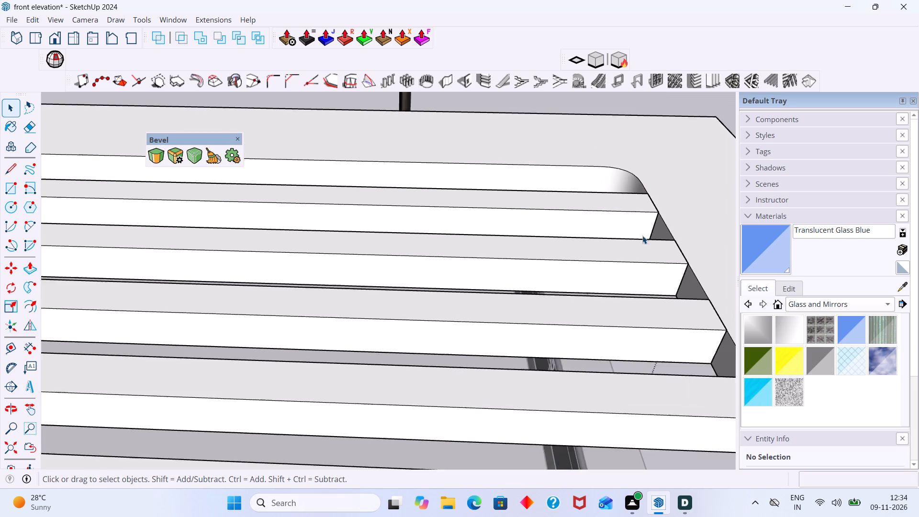
scroll(642, 236, "down", 10)
scroll(665, 235, "up", 20)
scroll(665, 235, "up", 3)
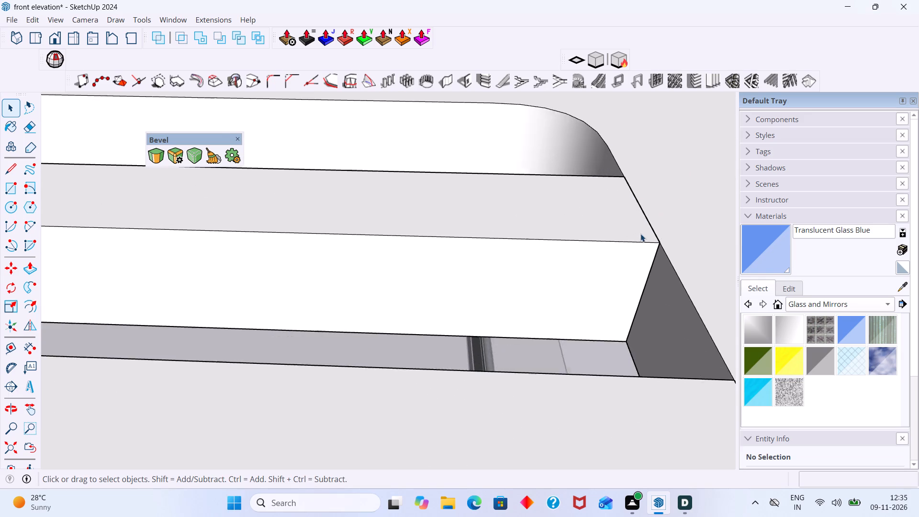
scroll(640, 234, "up", 3)
scroll(639, 236, "down", 20)
scroll(639, 236, "down", 9)
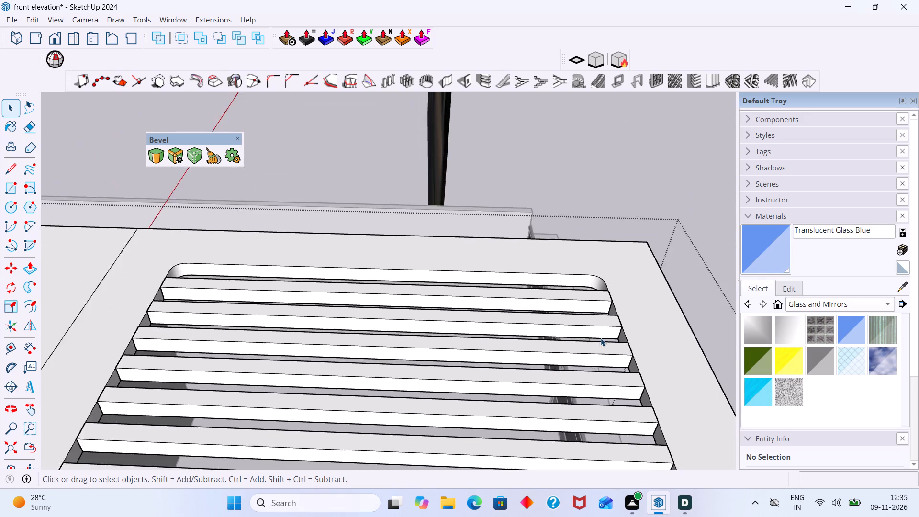
scroll(601, 338, "down", 6)
middle_click_drag(593, 375, 681, 416)
middle_click_drag(669, 404, 490, 327, "shift")
middle_click_drag(510, 390, 679, 391)
scroll(695, 235, "up", 4)
middle_click_drag(665, 257, 741, 216)
scroll(671, 107, "up", 7)
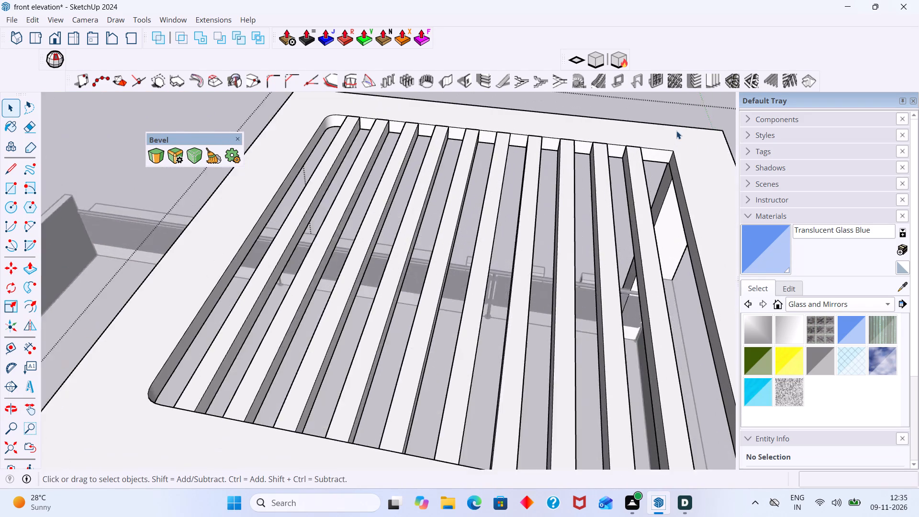
scroll(676, 131, "up", 8)
left_click(668, 159)
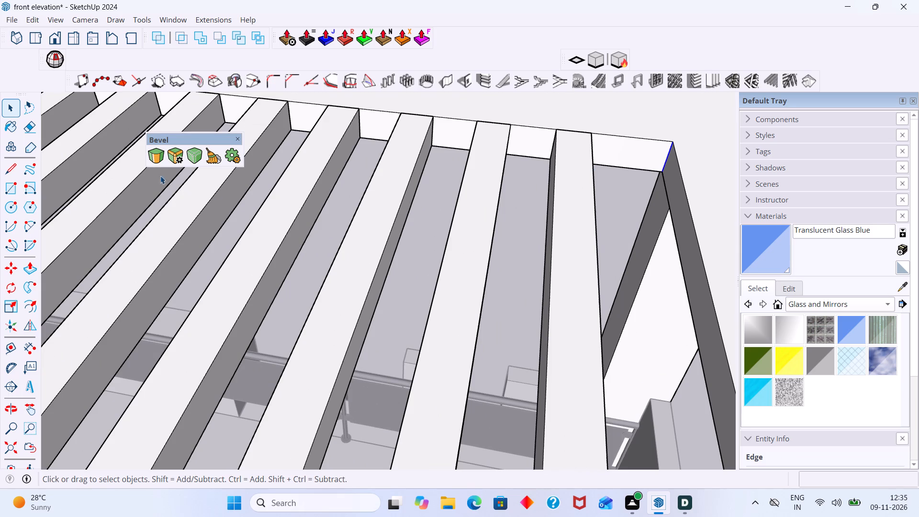
left_click(157, 162)
left_click(665, 157)
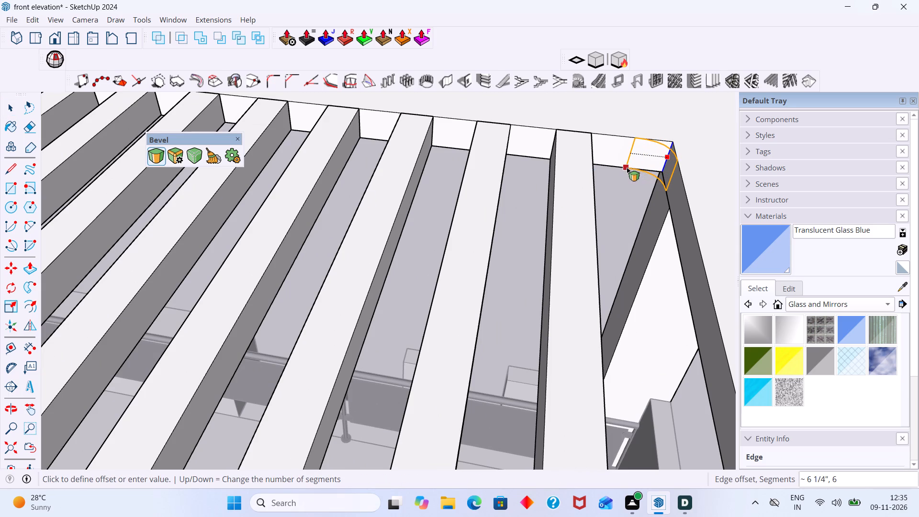
type("6\"")
key("Return")
key("space")
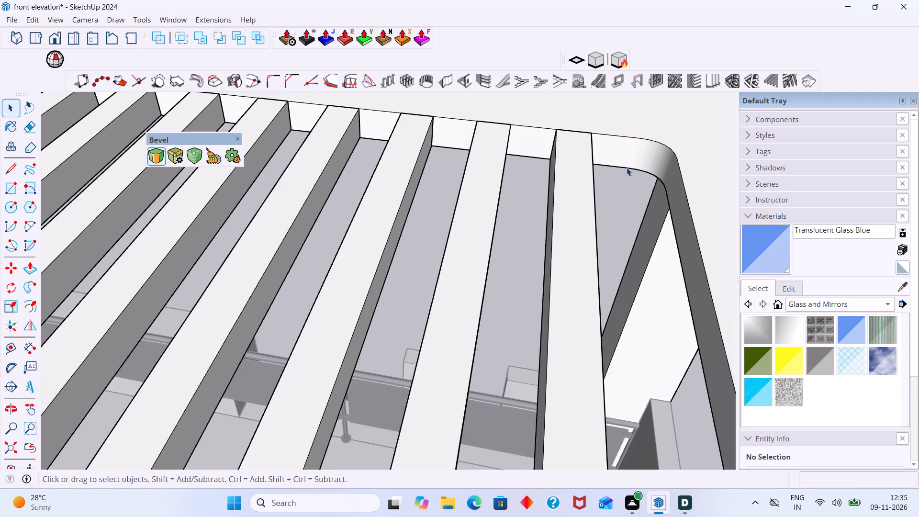
Exit the canopy group and close the floating Bevel tool palette.
scroll(664, 173, "down", 13)
left_click(662, 108)
scroll(672, 147, "down", 3)
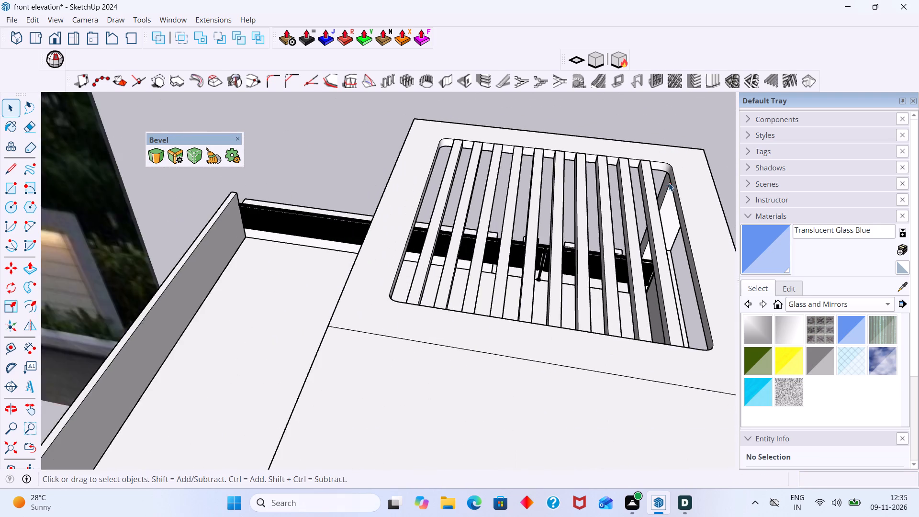
middle_click_drag(665, 184, 489, 170)
scroll(496, 173, "down", 7)
middle_click_drag(497, 224, 112, 225)
middle_click_drag(262, 220, 186, 208)
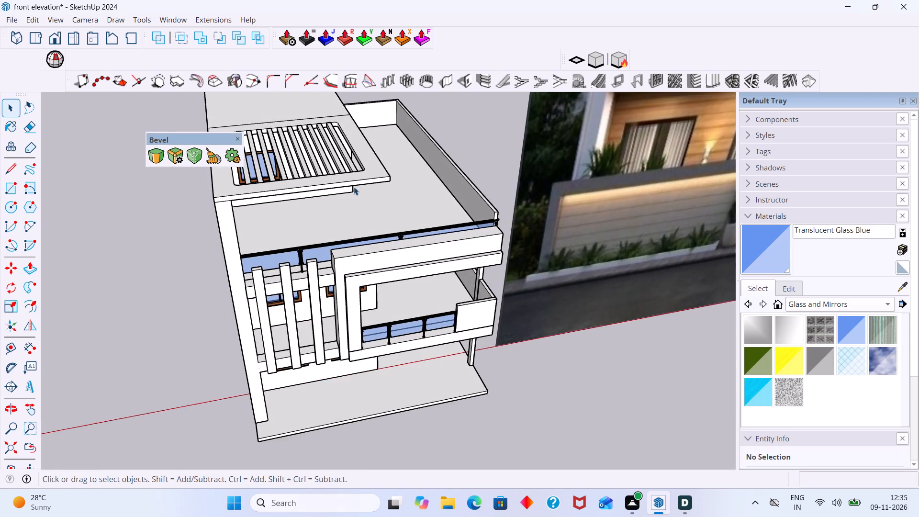
scroll(354, 186, "up", 1)
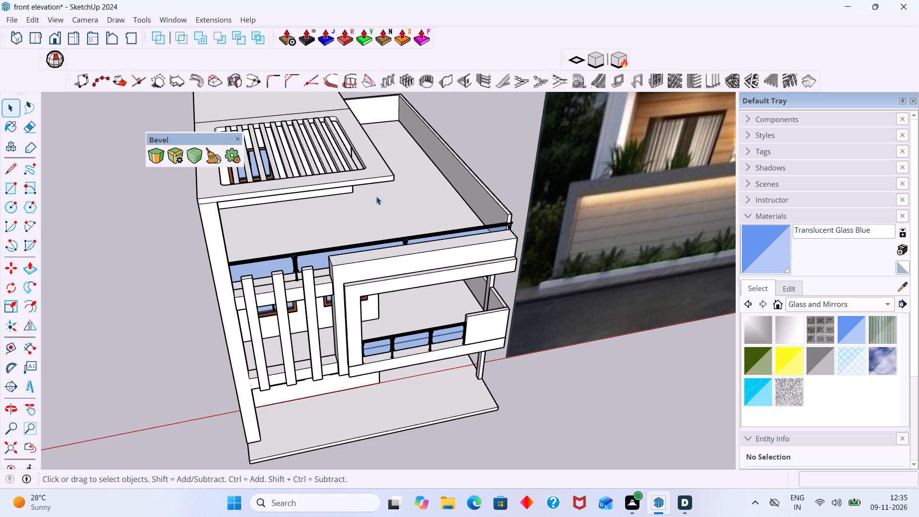
left_click(159, 246)
left_click(239, 139)
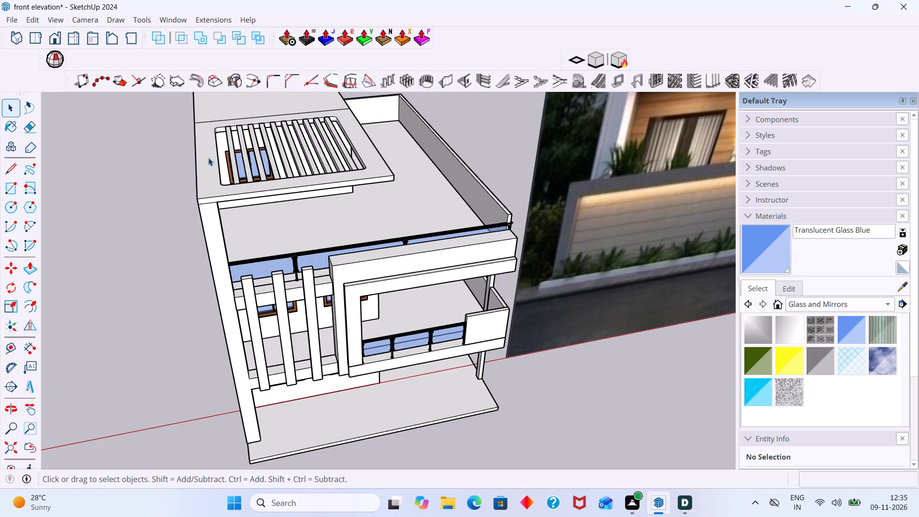
Examine the canopy opening's rounded corners and slats from several angles and compare the house model with the reference photo.
scroll(402, 157, "up", 1)
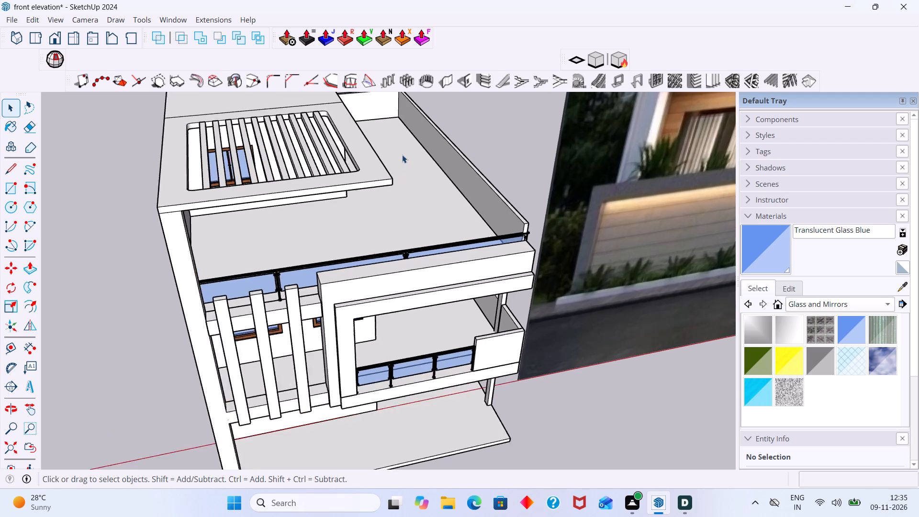
scroll(402, 155, "up", 5)
scroll(351, 180, "down", 8)
middle_click_drag(337, 177, 341, 177)
scroll(314, 125, "up", 2)
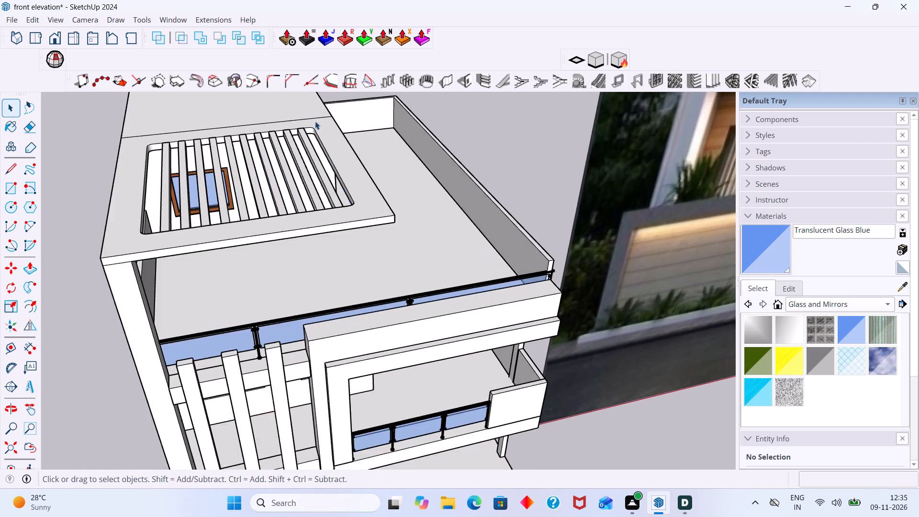
scroll(315, 121, "up", 8)
middle_click_drag(322, 138, 350, 141)
scroll(332, 145, "down", 5)
scroll(323, 140, "up", 1)
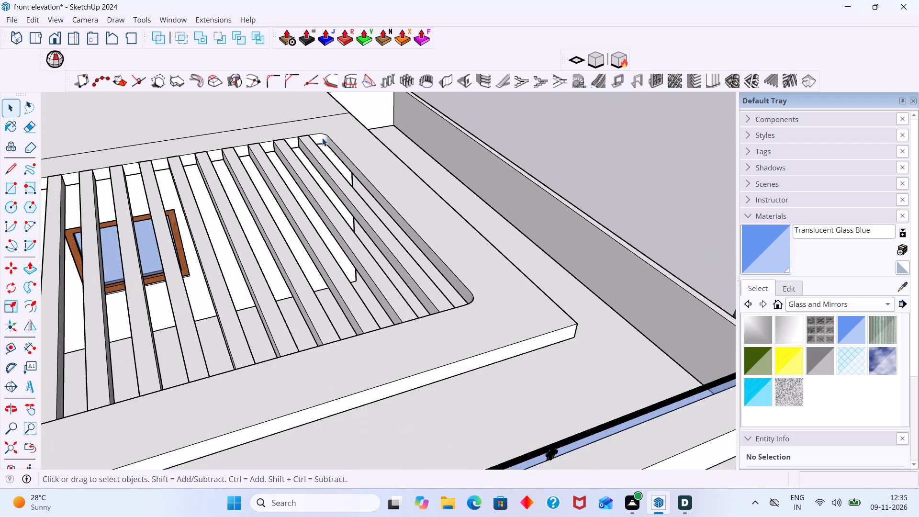
scroll(322, 138, "up", 3)
scroll(328, 146, "down", 10)
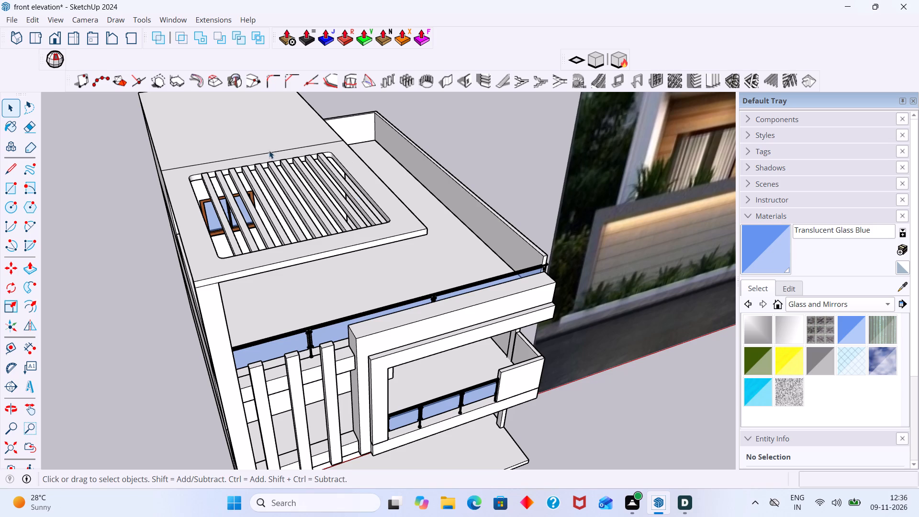
scroll(318, 169, "up", 10)
middle_click_drag(325, 157, 347, 161)
scroll(345, 171, "down", 7)
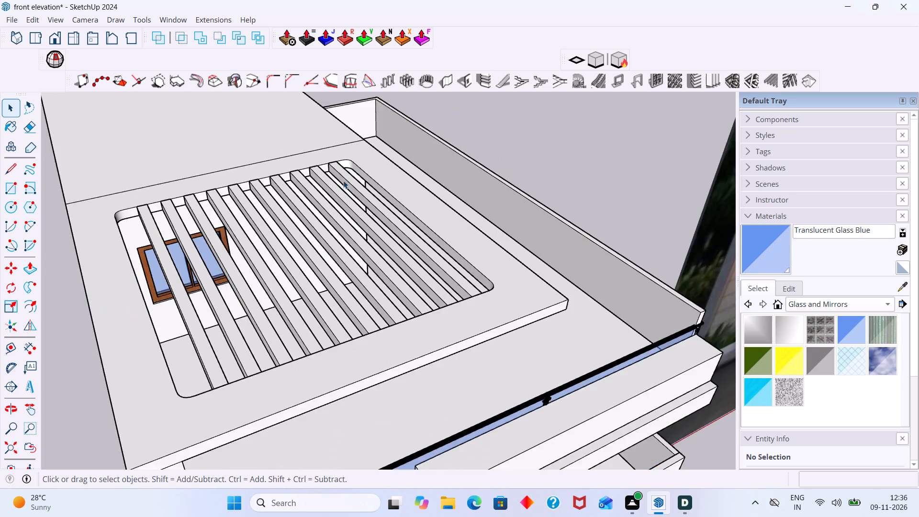
scroll(343, 180, "down", 5)
middle_click_drag(294, 195, 157, 197)
scroll(247, 169, "up", 4)
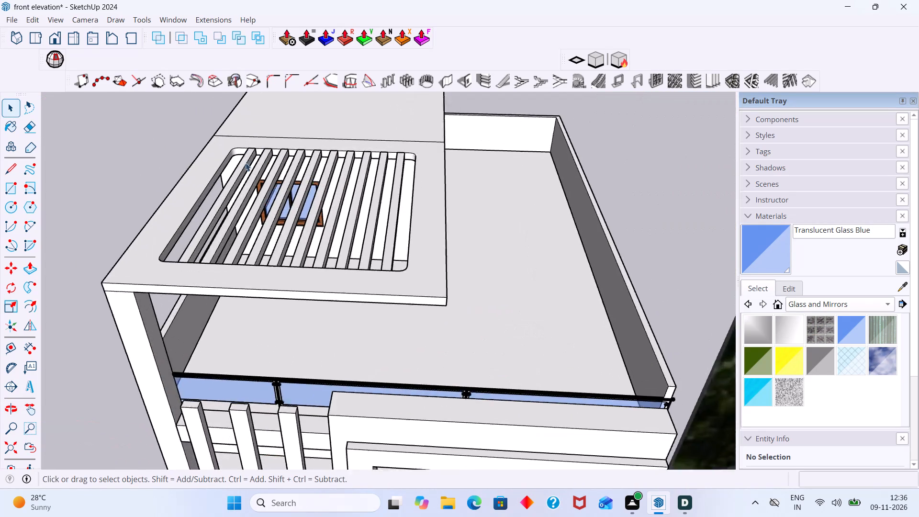
scroll(246, 163, "up", 9)
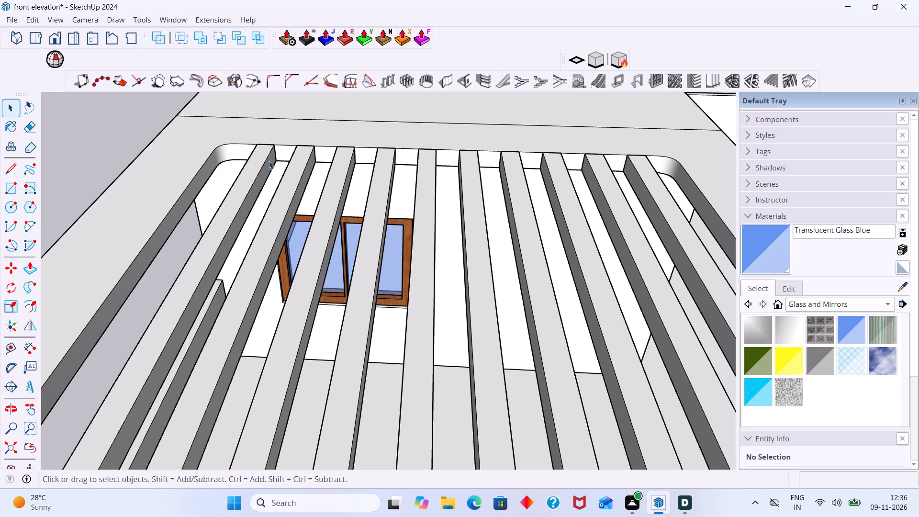
scroll(274, 179, "down", 11)
middle_click_drag(352, 248, 402, 260)
scroll(434, 238, "up", 2)
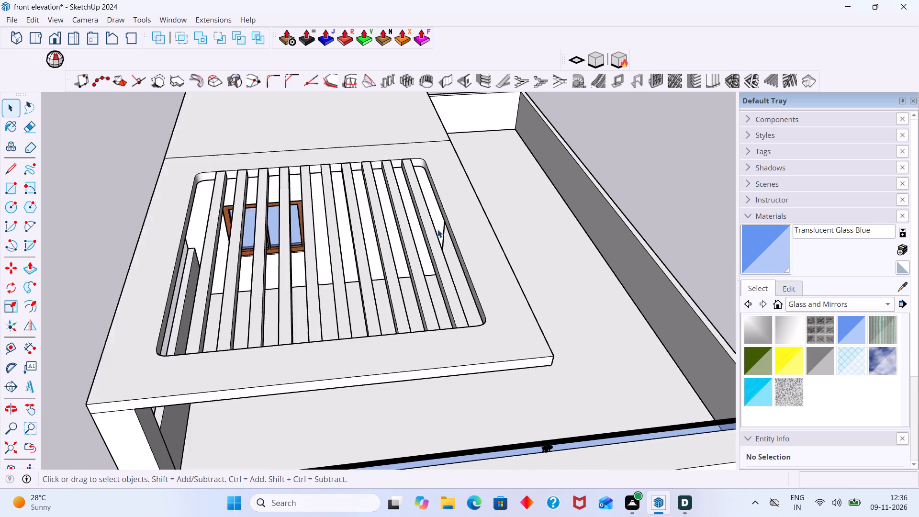
scroll(437, 229, "up", 6)
scroll(437, 227, "down", 12)
scroll(437, 281, "down", 6)
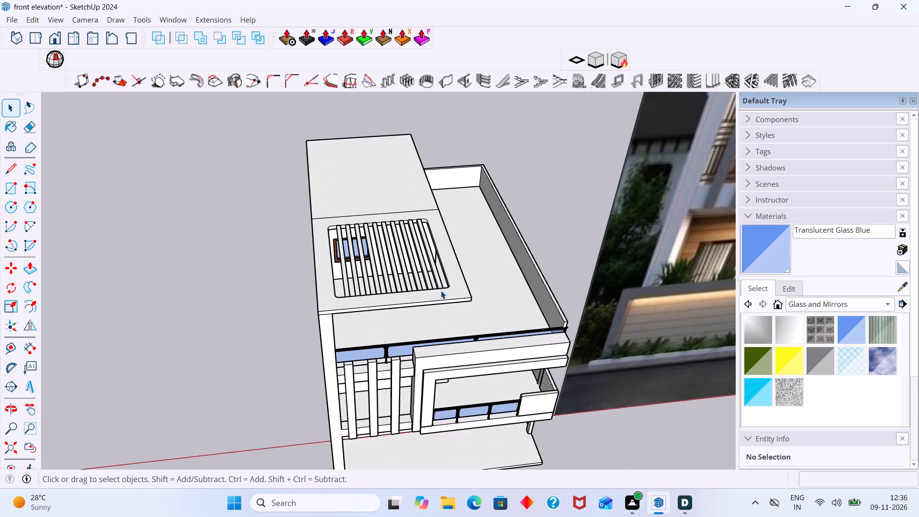
middle_click_drag(442, 291, 433, 276)
scroll(432, 274, "down", 7)
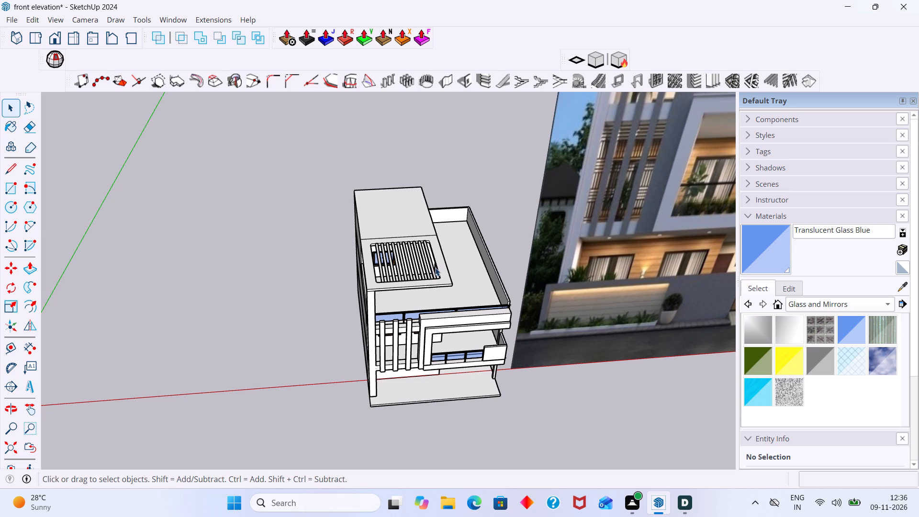
middle_click_drag(486, 246, 406, 266, "shift")
middle_click_drag(487, 224, 429, 277, "shift")
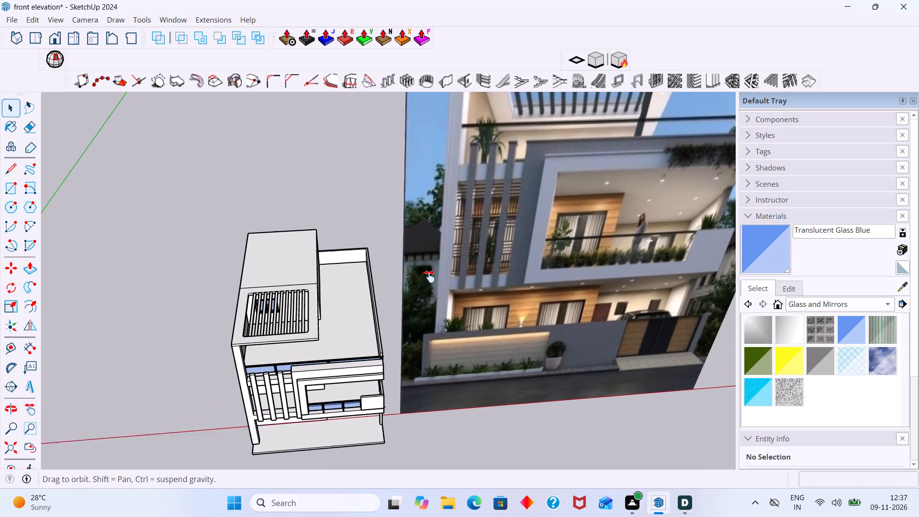
middle_click_drag(429, 277, 428, 279, "shift")
scroll(459, 261, "down", 1)
middle_click_drag(459, 261, 451, 299)
Open the roof canopy group for editing and select one of the slats in its opening.
scroll(447, 247, "up", 3)
middle_click_drag(288, 316, 298, 279, "shift")
scroll(230, 334, "up", 5)
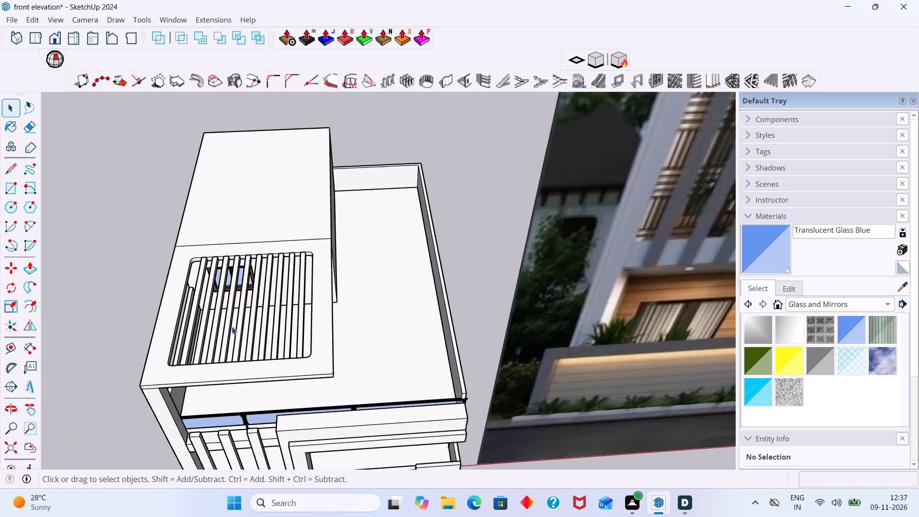
scroll(232, 326, "up", 6)
left_click(230, 326)
triple_click(230, 326)
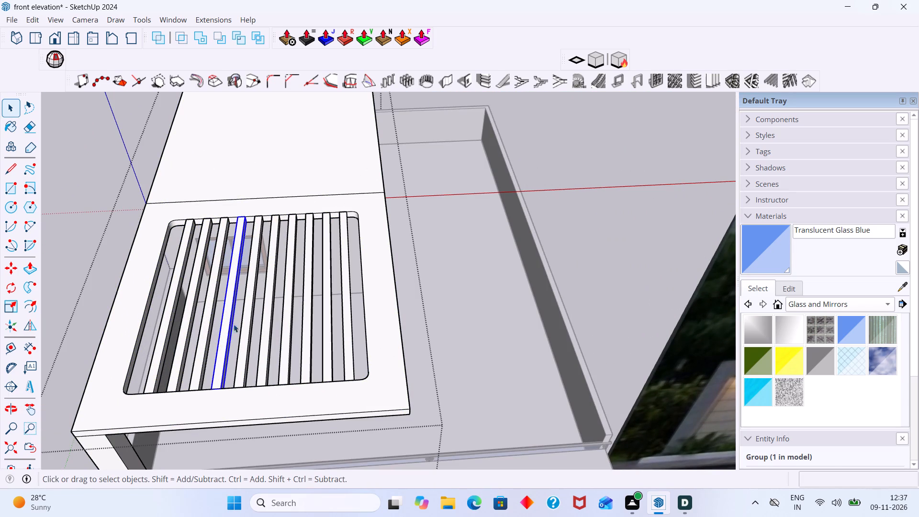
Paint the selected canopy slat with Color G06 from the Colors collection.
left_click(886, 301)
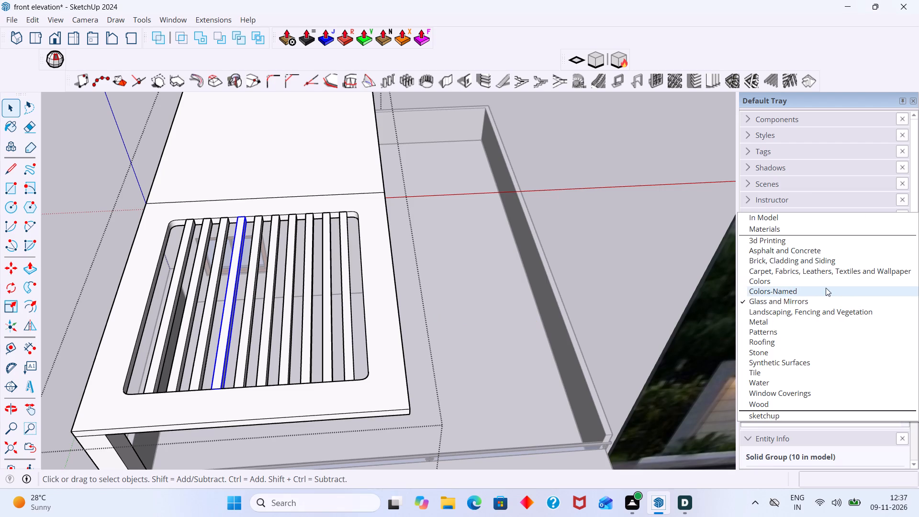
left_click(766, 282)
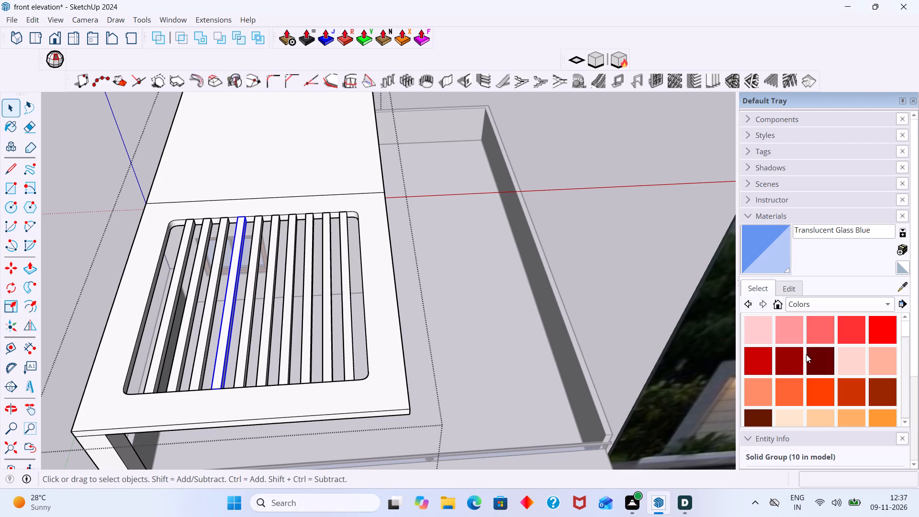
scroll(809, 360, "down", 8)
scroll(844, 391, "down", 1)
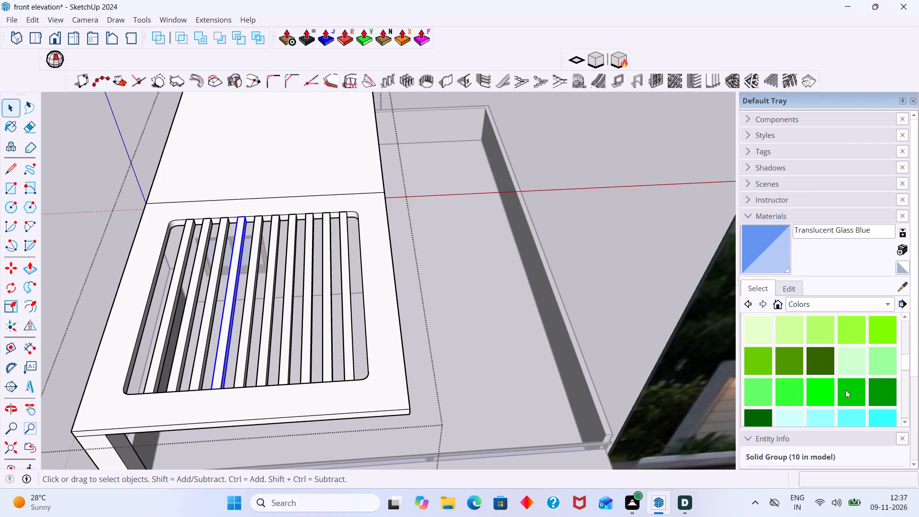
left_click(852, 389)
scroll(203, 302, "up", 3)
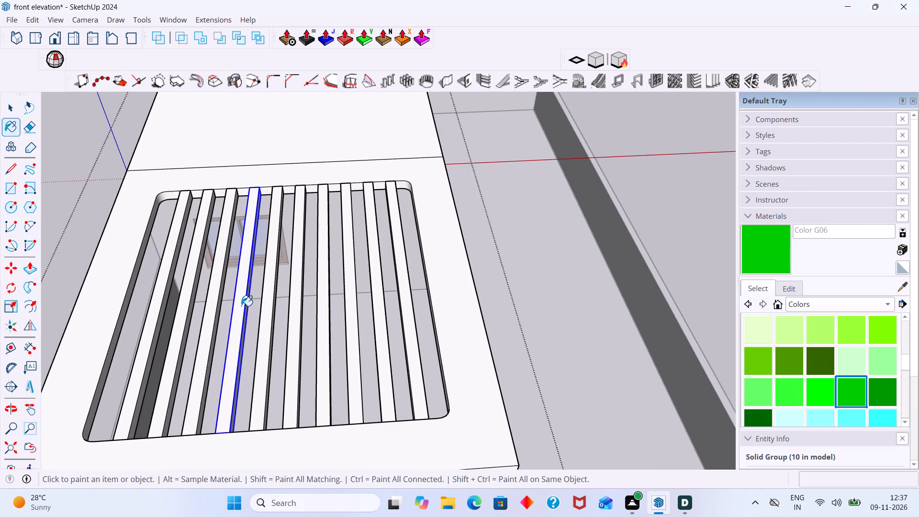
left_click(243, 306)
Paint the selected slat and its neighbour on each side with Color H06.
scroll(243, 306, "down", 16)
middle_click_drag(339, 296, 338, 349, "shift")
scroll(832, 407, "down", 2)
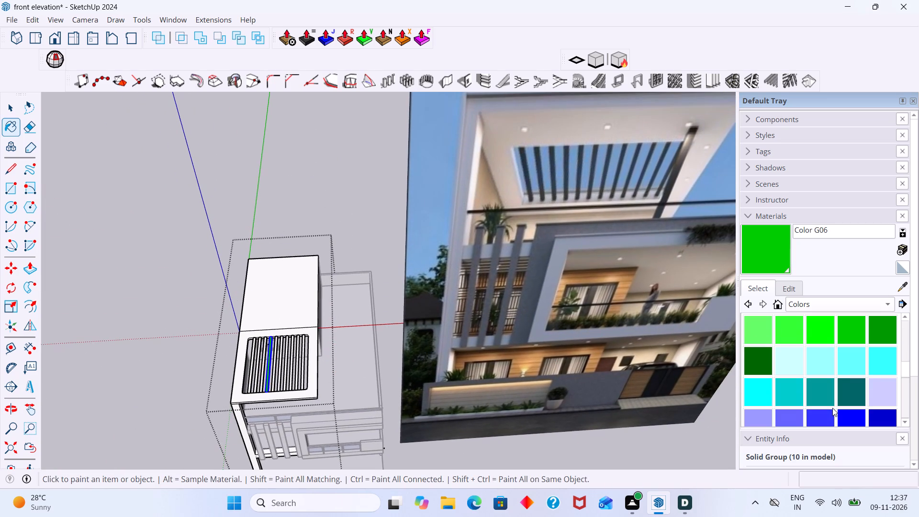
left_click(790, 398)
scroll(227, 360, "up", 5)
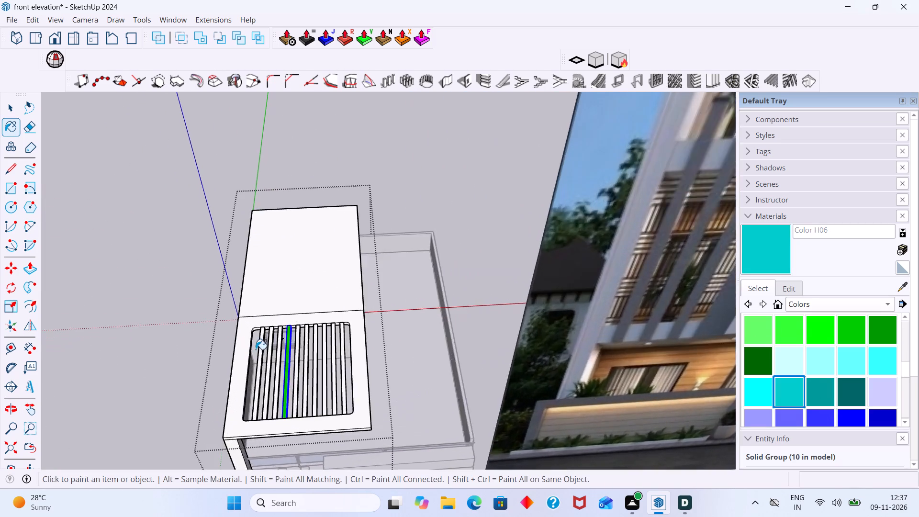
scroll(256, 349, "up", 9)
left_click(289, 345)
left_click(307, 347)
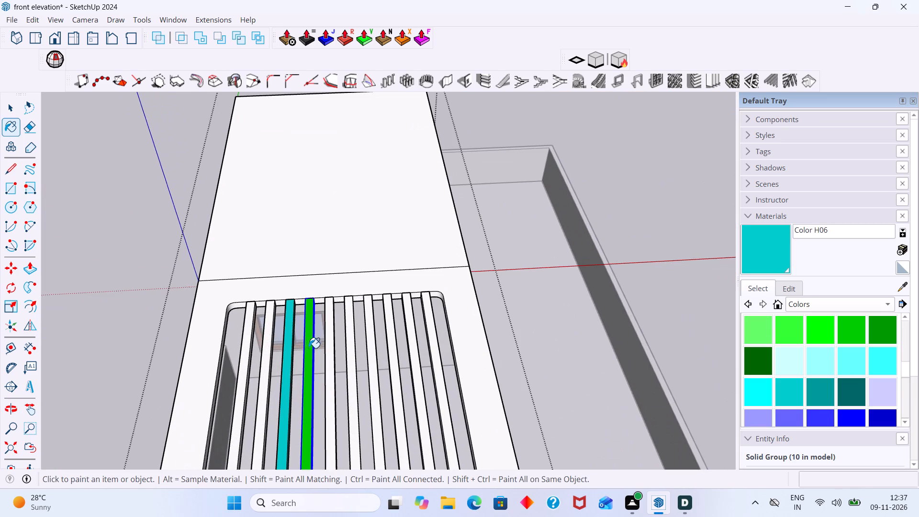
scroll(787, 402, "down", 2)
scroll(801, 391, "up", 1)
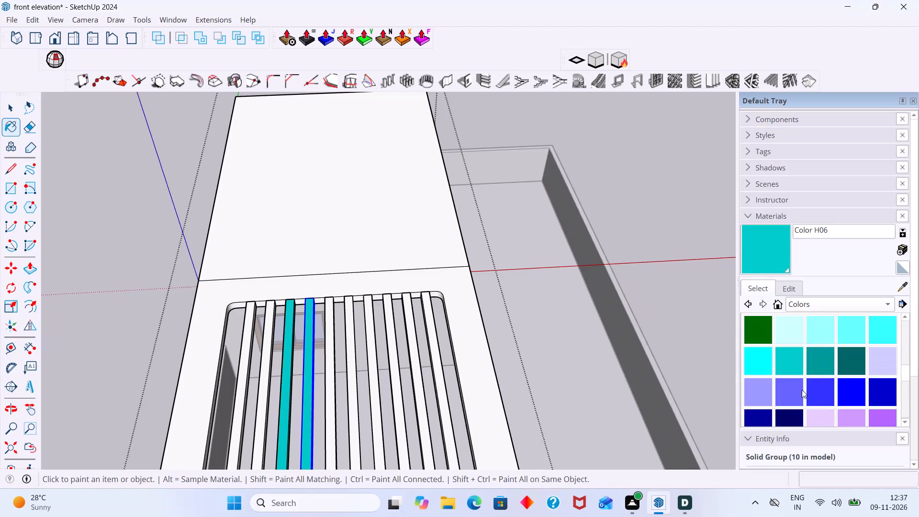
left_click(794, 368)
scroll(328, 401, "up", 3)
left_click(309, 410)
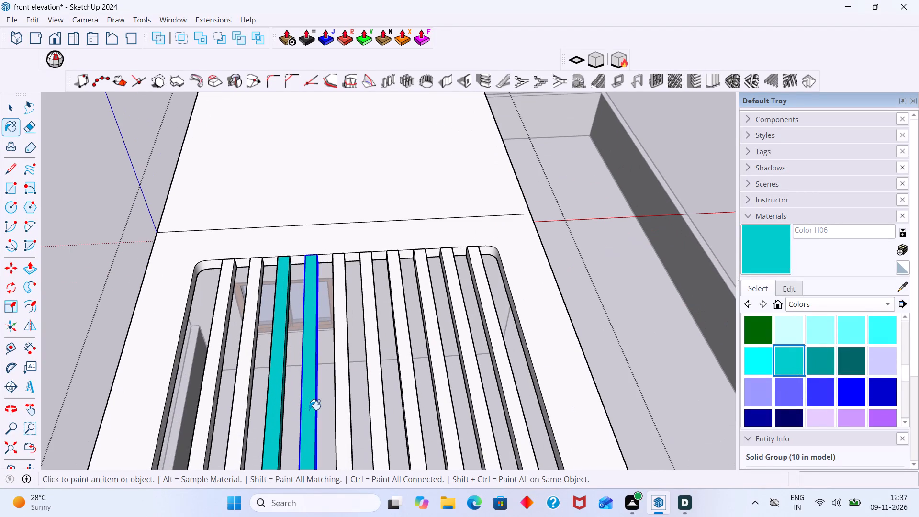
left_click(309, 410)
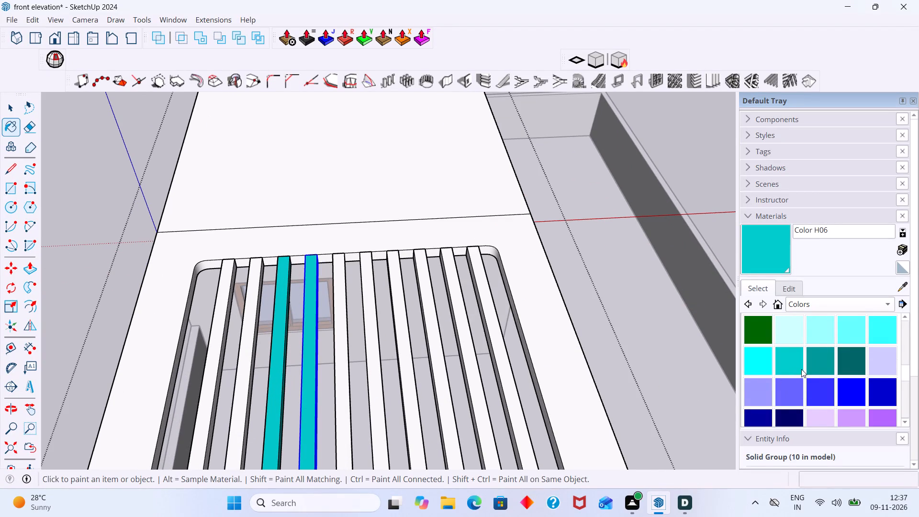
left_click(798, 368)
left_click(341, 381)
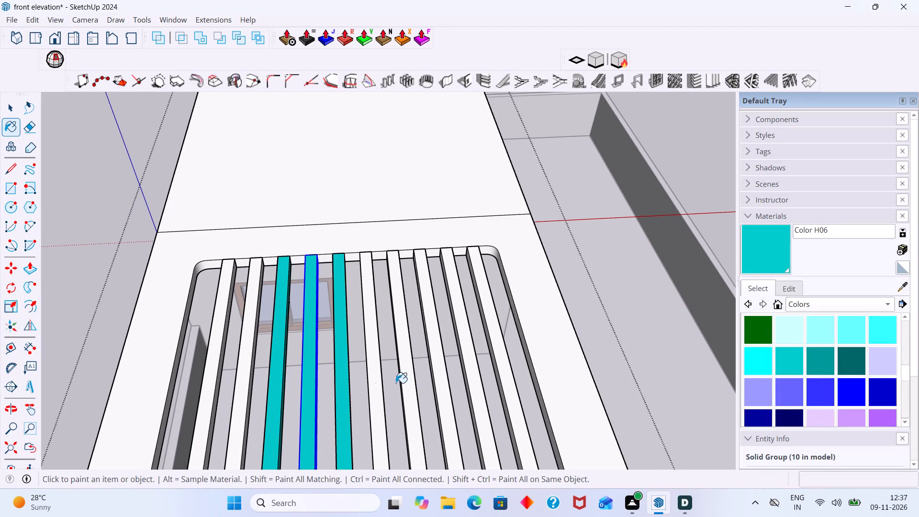
Paint the five canopy slats nearest the outer wall with Color H08.
left_click(857, 361)
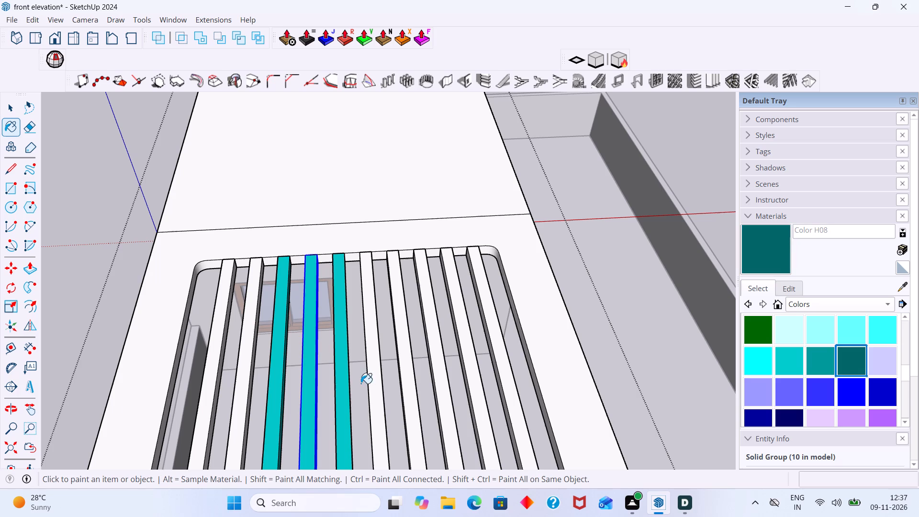
left_click(339, 392)
left_click(308, 394)
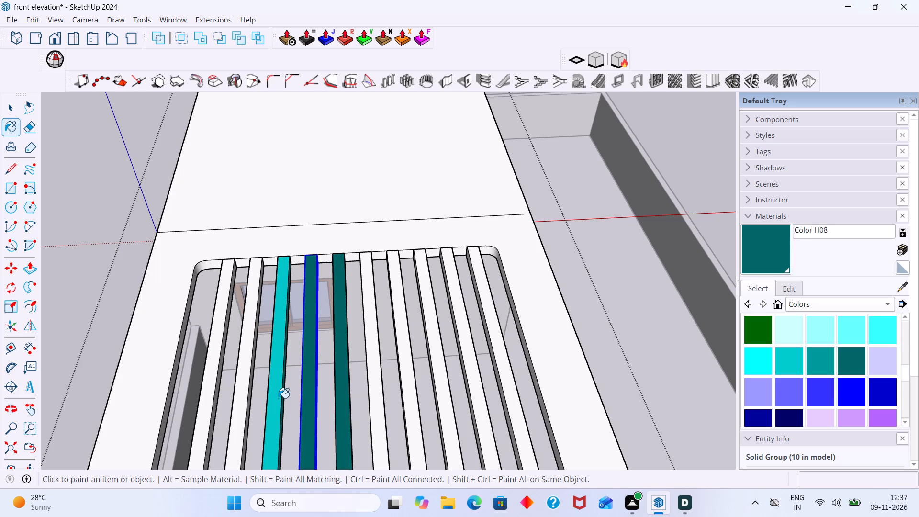
left_click(278, 398)
middle_click_drag(270, 397, 226, 298)
scroll(239, 262, "up", 4)
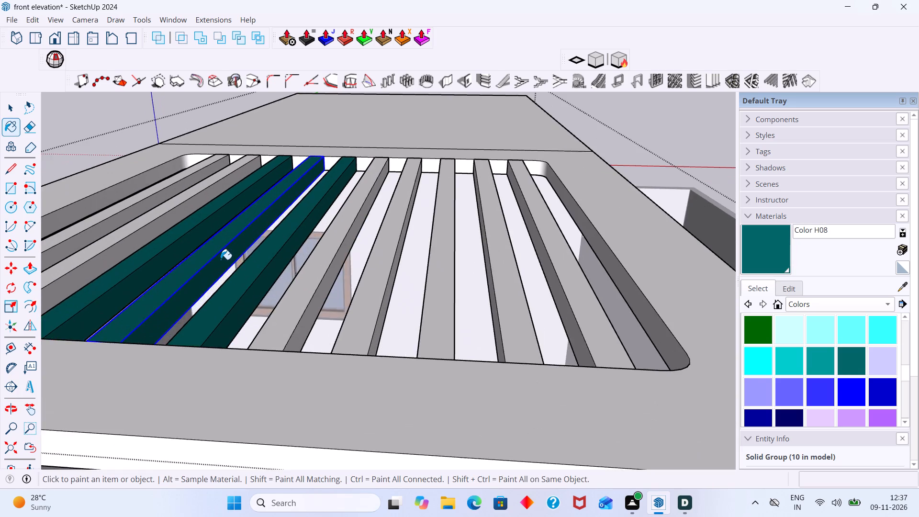
middle_click_drag(224, 259, 242, 262)
scroll(238, 258, "down", 3)
left_click(182, 246)
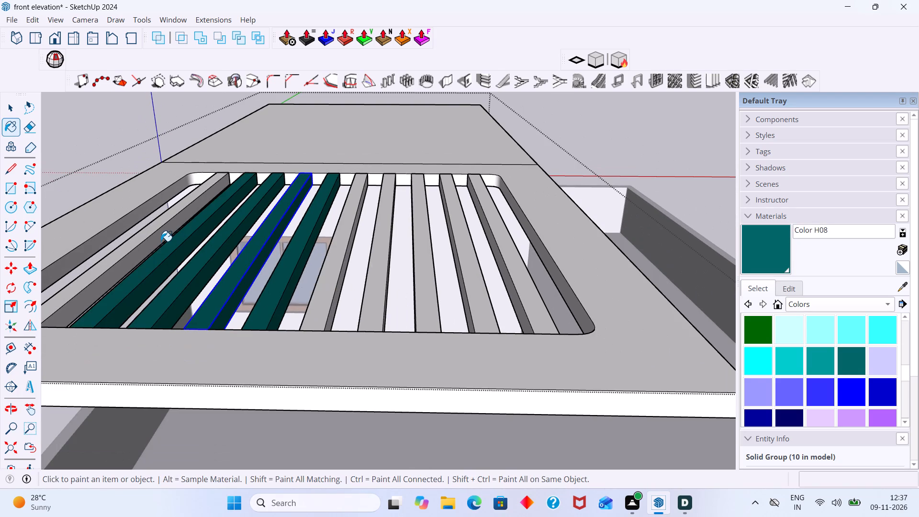
left_click(161, 241)
Paint the remaining five canopy slats on the terrace side with Color H08.
scroll(162, 240, "down", 2)
middle_click_drag(177, 239, 269, 262, "shift")
scroll(205, 261, "up", 2)
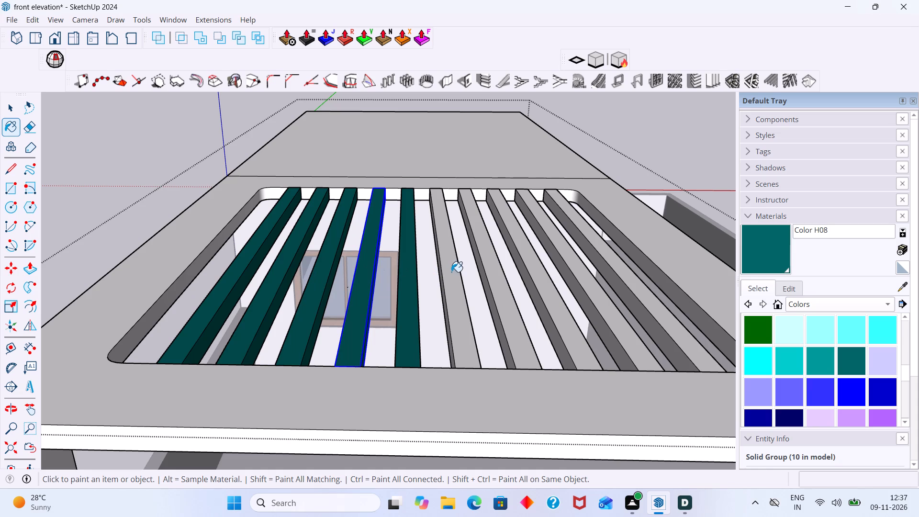
left_click(454, 271)
left_click(485, 268)
left_click(537, 260)
left_click(567, 254)
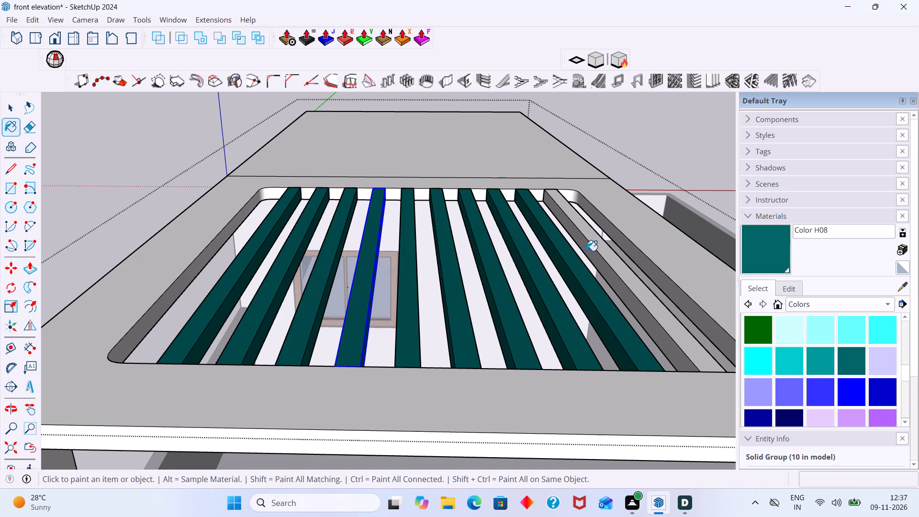
left_click(599, 249)
middle_click_drag(598, 252, 525, 239)
key("space")
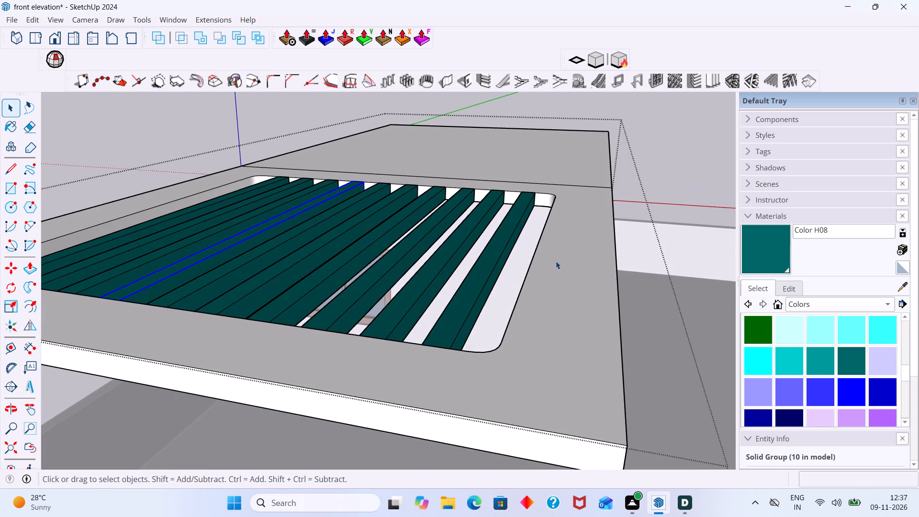
Exit the canopy group back to the whole model.
left_click(646, 282)
scroll(608, 273, "down", 5)
middle_click_drag(547, 263, 495, 125)
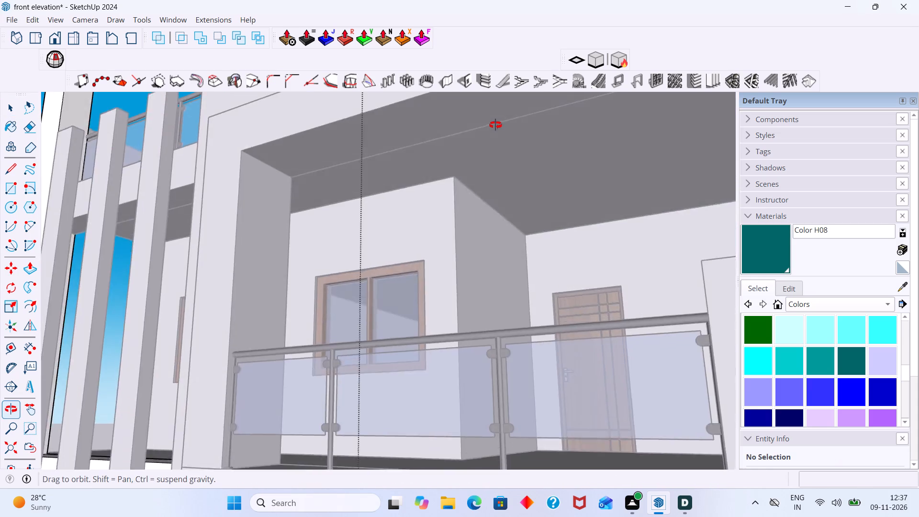
middle_click_drag(495, 125, 510, 188)
scroll(510, 189, "down", 10)
middle_click_drag(525, 206, 539, 292)
scroll(540, 186, "up", 2)
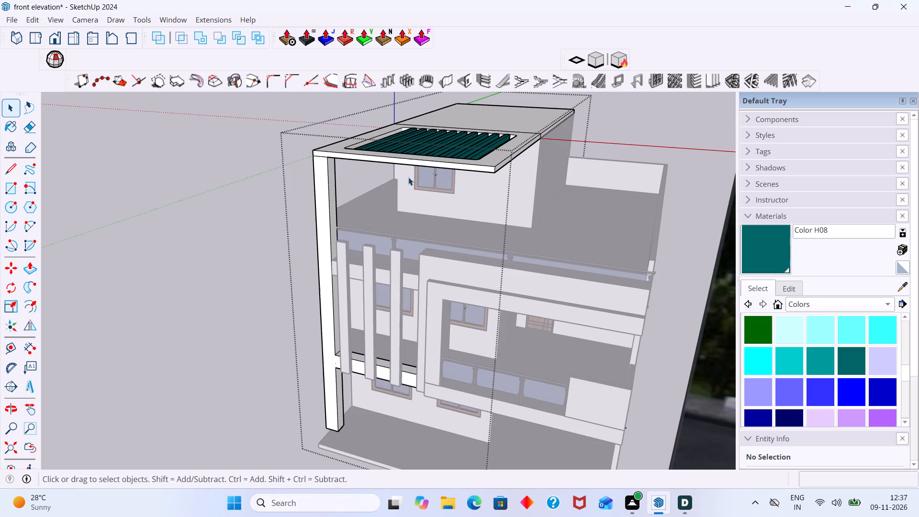
left_click(277, 182)
Compare the painted canopy slats with the roof opening in the reference photo.
middle_click_drag(307, 190, 307, 269)
scroll(549, 260, "down", 1)
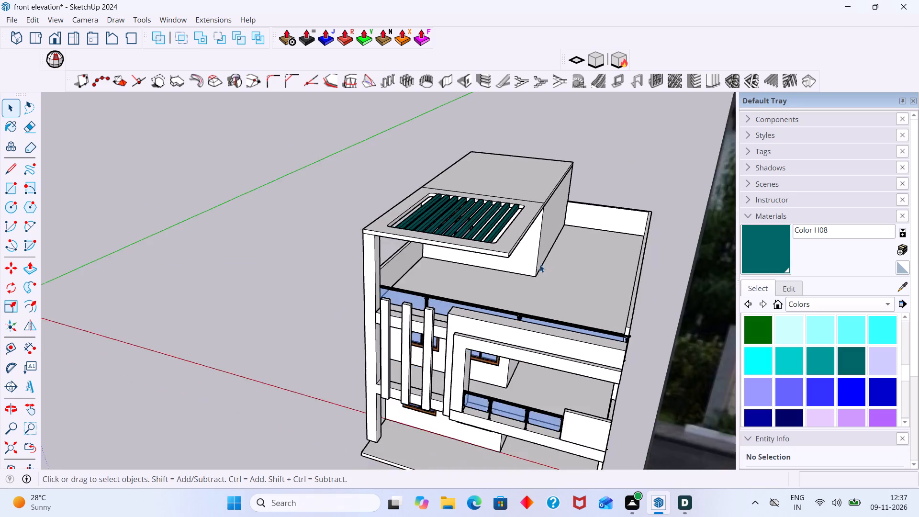
scroll(539, 264, "down", 11)
middle_click_drag(519, 252, 447, 283)
scroll(464, 267, "down", 3)
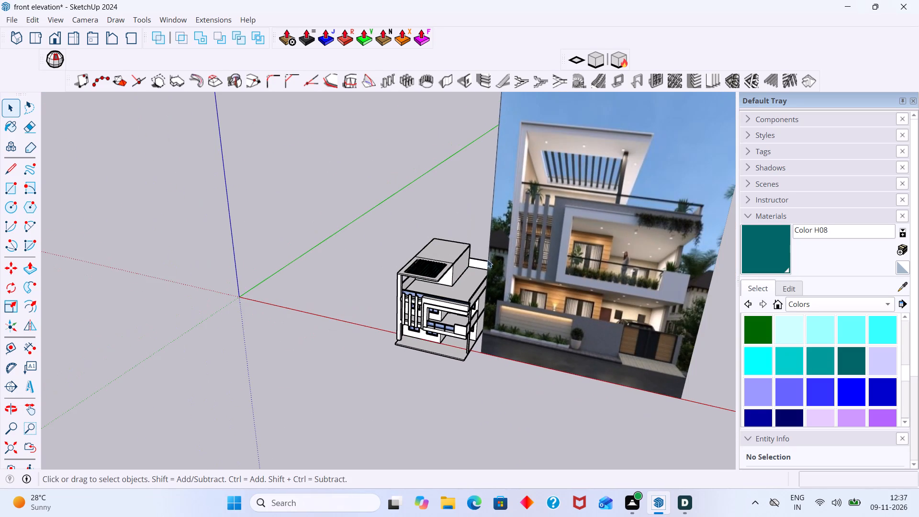
scroll(569, 147, "up", 5)
middle_click_drag(568, 179, 572, 202)
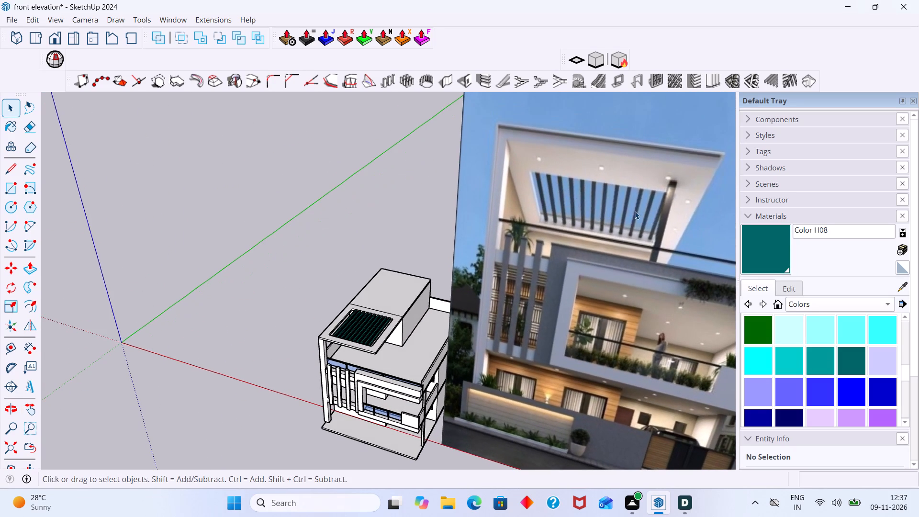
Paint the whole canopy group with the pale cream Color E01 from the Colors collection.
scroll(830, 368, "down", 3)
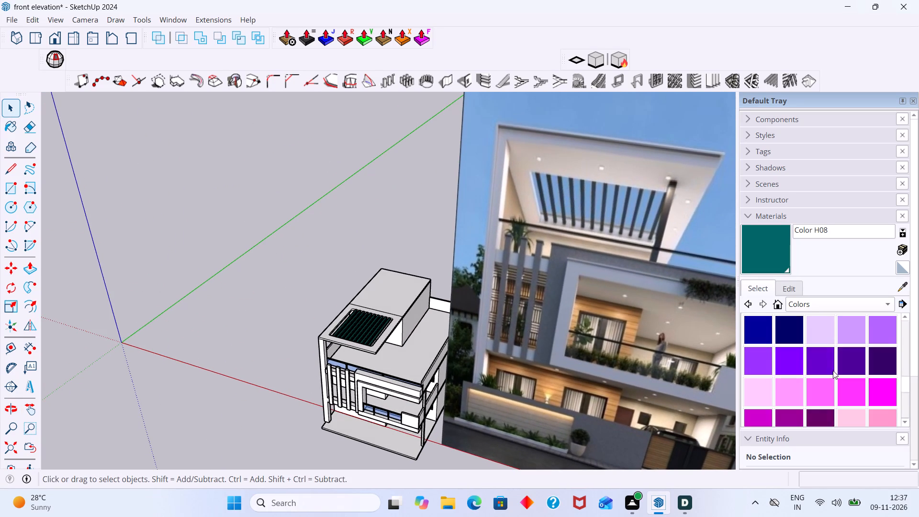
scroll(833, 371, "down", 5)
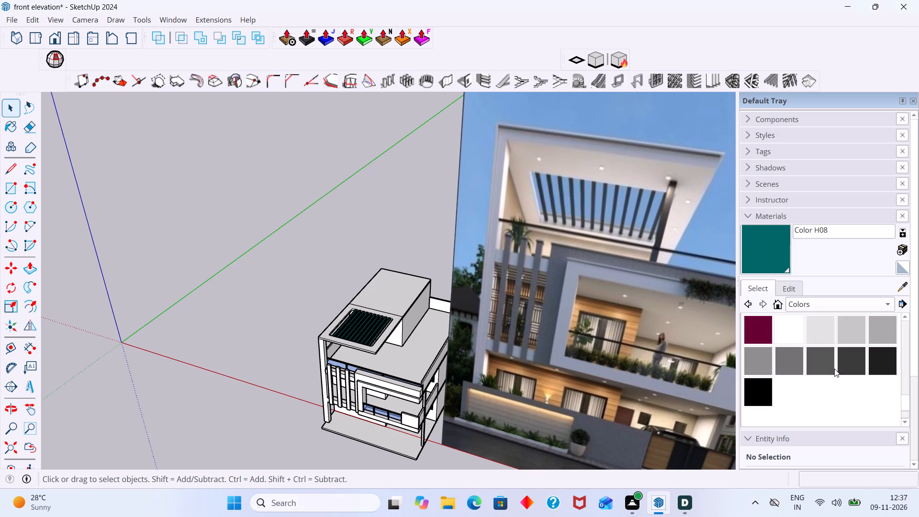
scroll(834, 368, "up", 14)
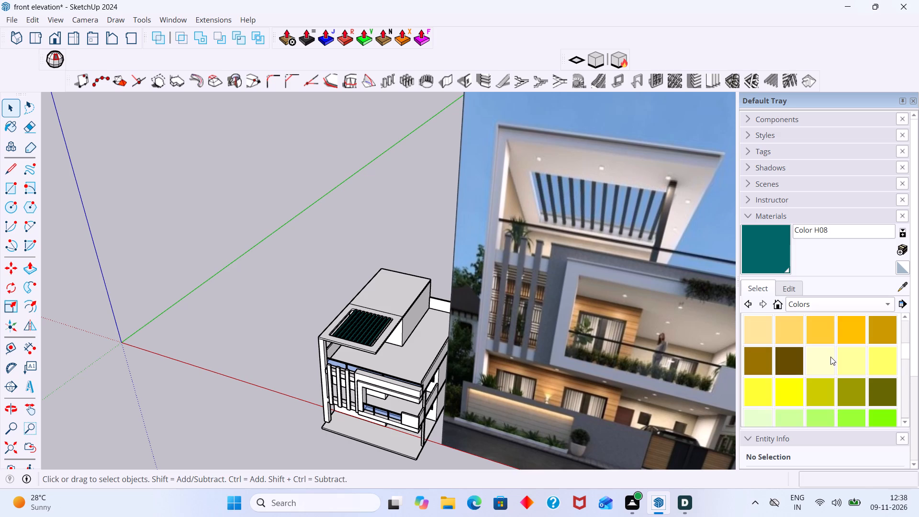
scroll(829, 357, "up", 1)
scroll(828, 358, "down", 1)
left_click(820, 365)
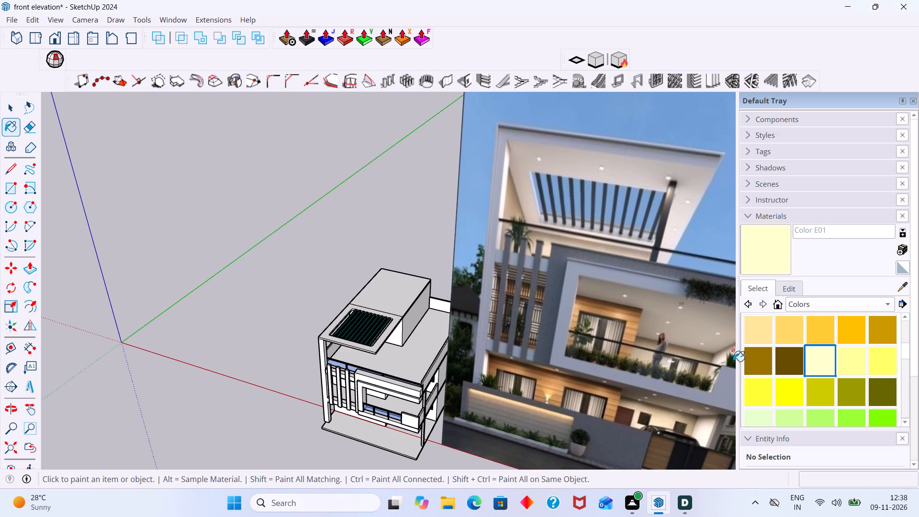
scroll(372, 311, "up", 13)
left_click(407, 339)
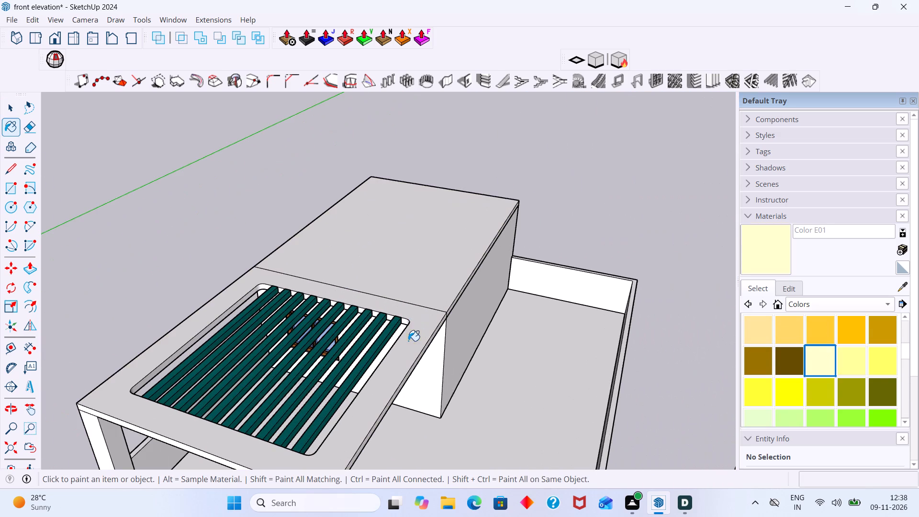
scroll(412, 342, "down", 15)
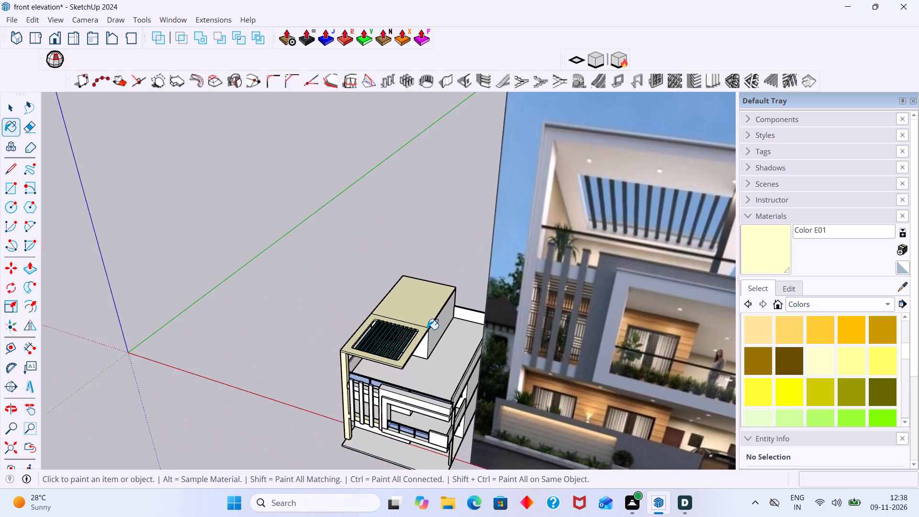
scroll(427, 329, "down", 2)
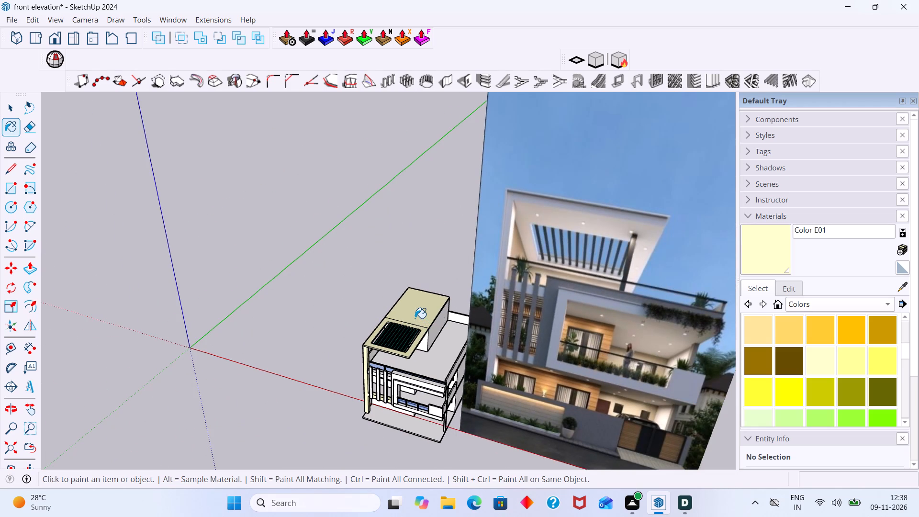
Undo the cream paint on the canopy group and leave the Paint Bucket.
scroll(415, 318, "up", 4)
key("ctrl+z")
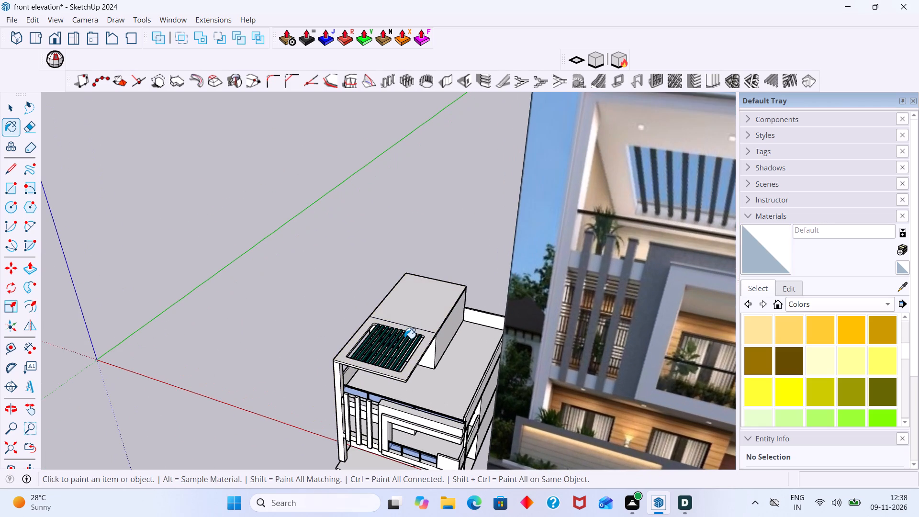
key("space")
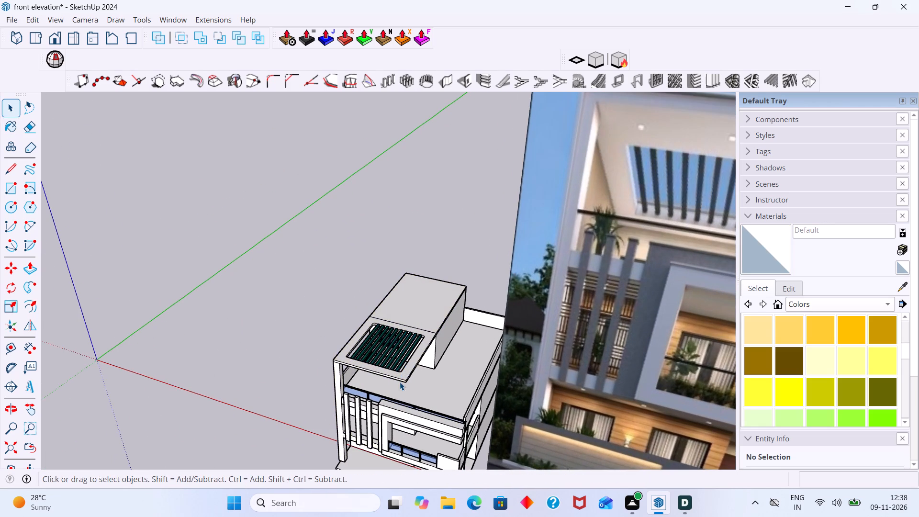
Inside the canopy group, paint the underside face of the canopy frame with the light yellow Color D02.
middle_click_drag(399, 384, 353, 265)
middle_click_drag(376, 315, 355, 241)
scroll(379, 340, "up", 3)
middle_click_drag(369, 310, 363, 265)
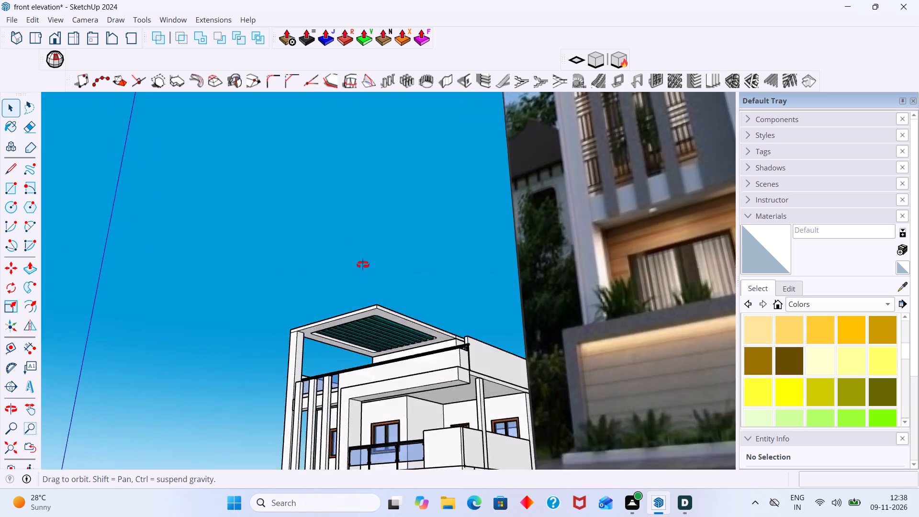
middle_click_drag(363, 265, 356, 221)
scroll(360, 299, "up", 12)
triple_click(381, 307)
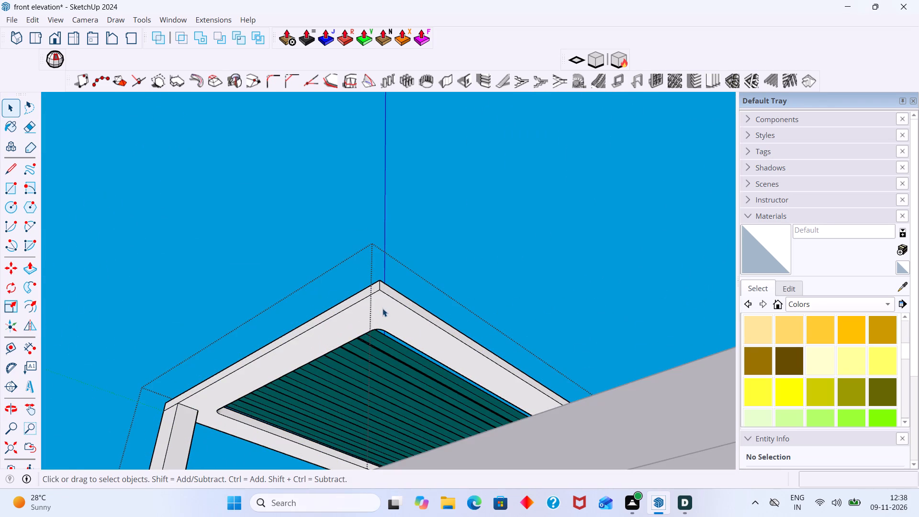
left_click(382, 310)
left_click(751, 333)
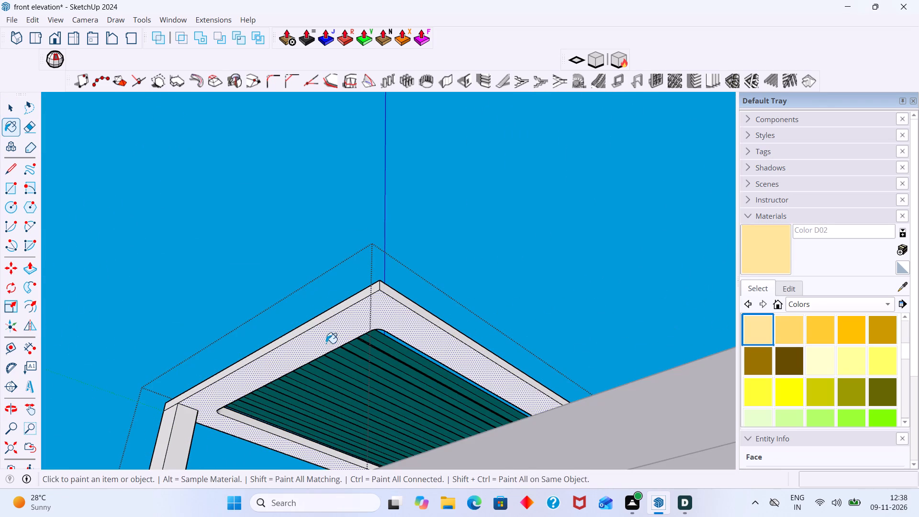
scroll(326, 342, "up", 3)
left_click(328, 335)
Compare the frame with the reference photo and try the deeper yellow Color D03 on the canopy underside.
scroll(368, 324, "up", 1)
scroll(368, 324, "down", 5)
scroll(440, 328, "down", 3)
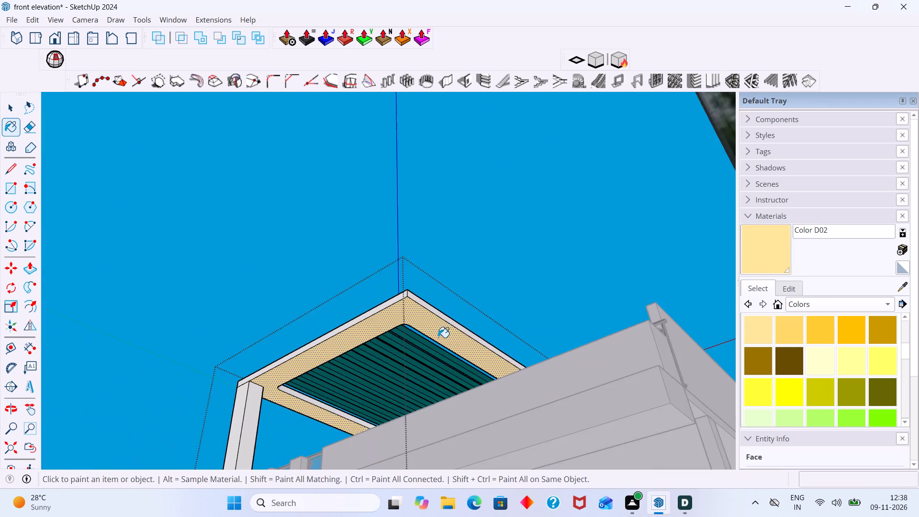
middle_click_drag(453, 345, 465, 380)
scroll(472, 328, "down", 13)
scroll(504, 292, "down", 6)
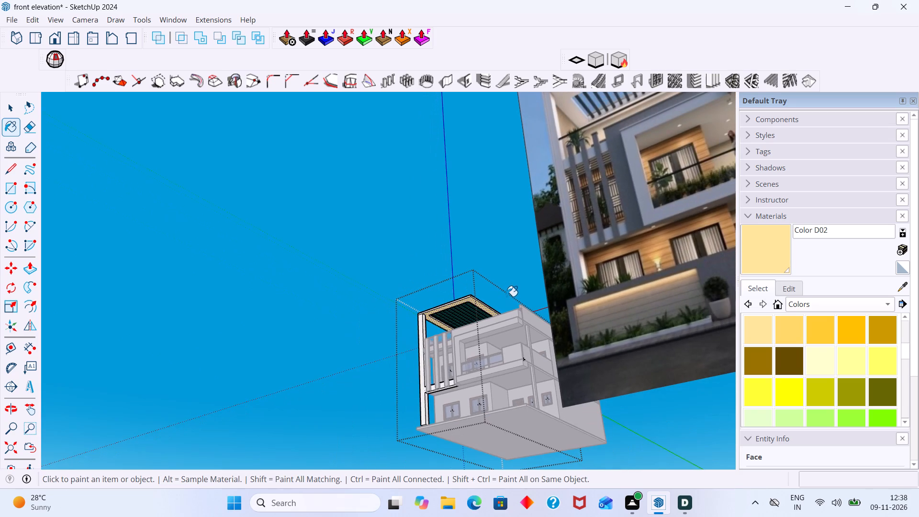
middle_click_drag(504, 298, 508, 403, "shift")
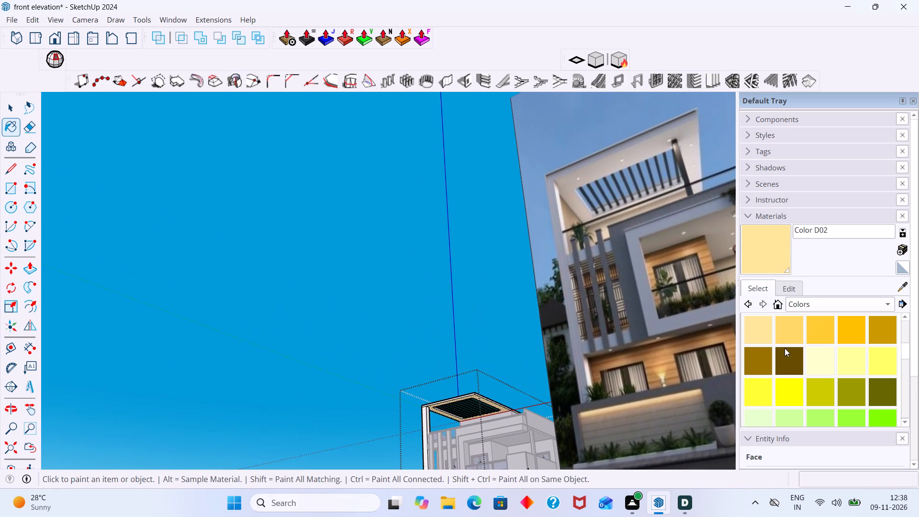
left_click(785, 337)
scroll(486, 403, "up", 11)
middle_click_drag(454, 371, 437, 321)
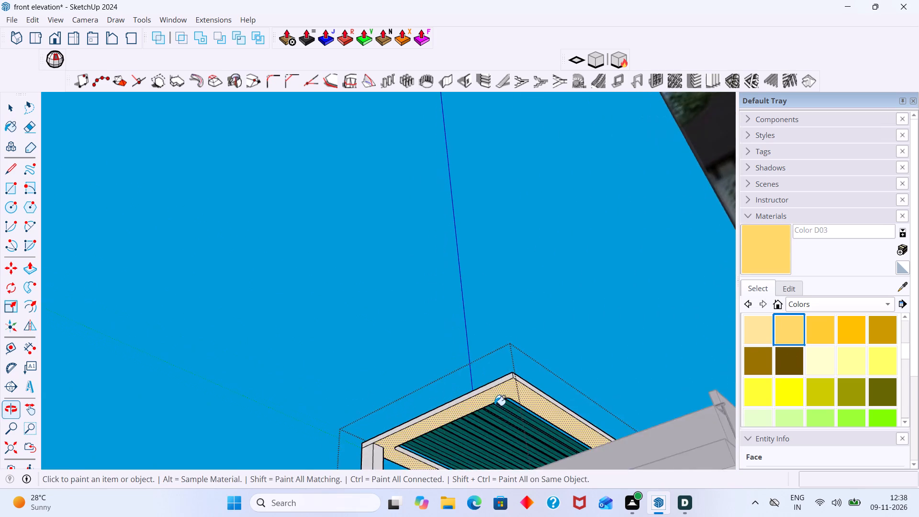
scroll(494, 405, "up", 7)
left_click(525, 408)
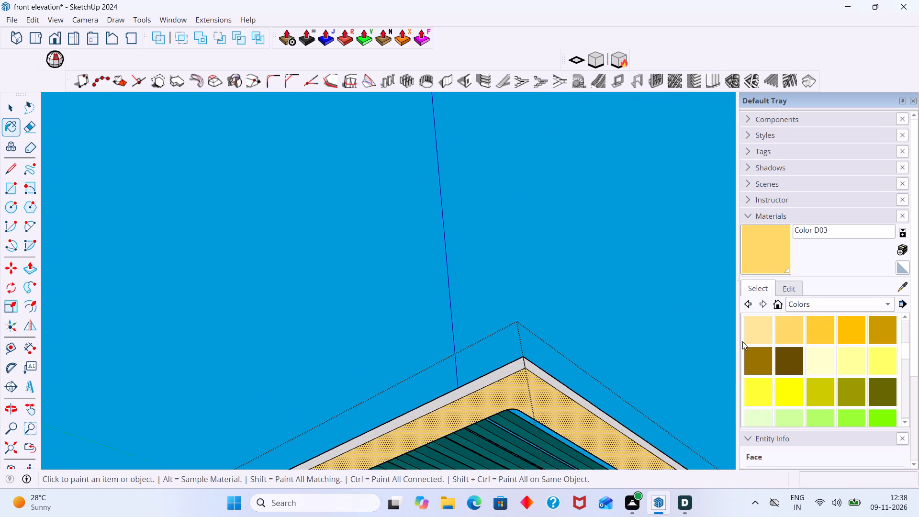
Repaint the underside face of the canopy frame with Color D02.
left_click(755, 334)
scroll(466, 415, "up", 3)
left_click(465, 413)
Paint the inner edge of the canopy's slatted opening with Color D02.
scroll(471, 398, "down", 7)
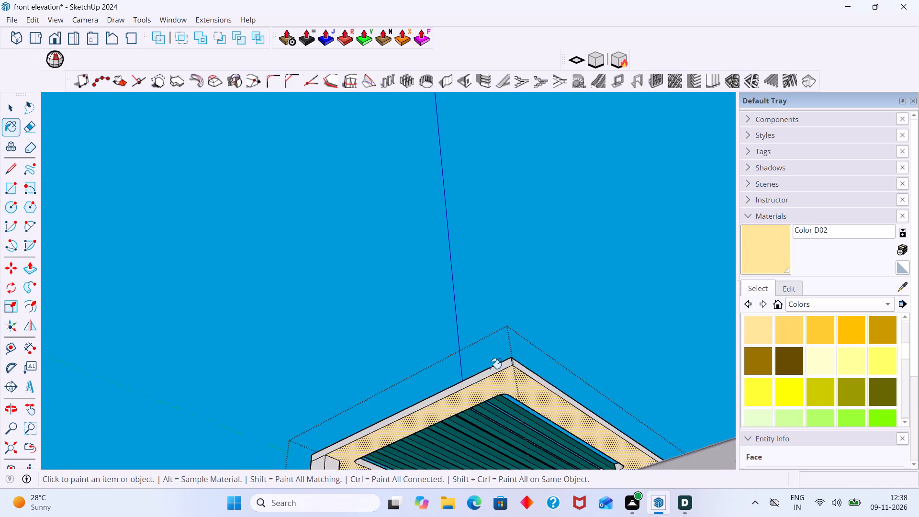
scroll(490, 369, "down", 4)
middle_click_drag(462, 412, 476, 417)
scroll(410, 440, "up", 10)
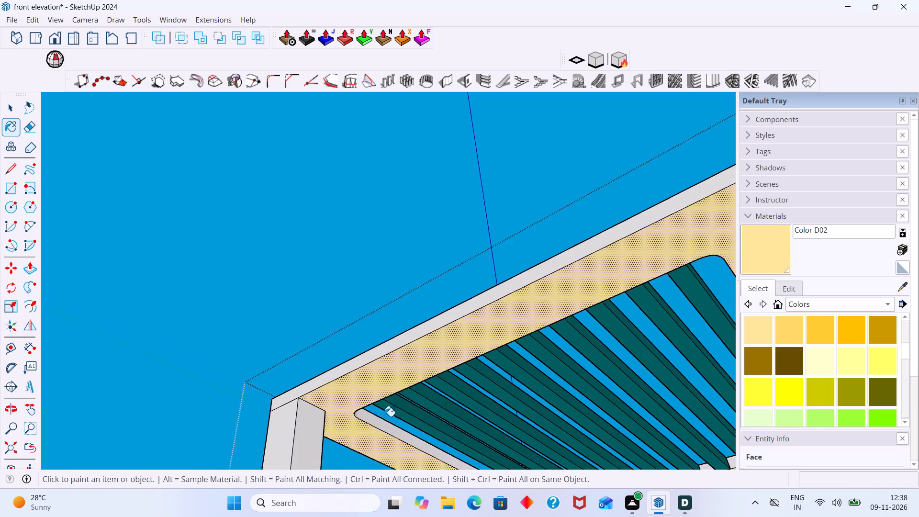
scroll(384, 416, "up", 5)
left_click(370, 424)
Inspect the painted canopy underside and the opening's inner edges from below and above.
scroll(370, 424, "up", 1)
scroll(370, 424, "down", 7)
middle_click_drag(417, 393, 586, 284)
scroll(593, 321, "down", 1)
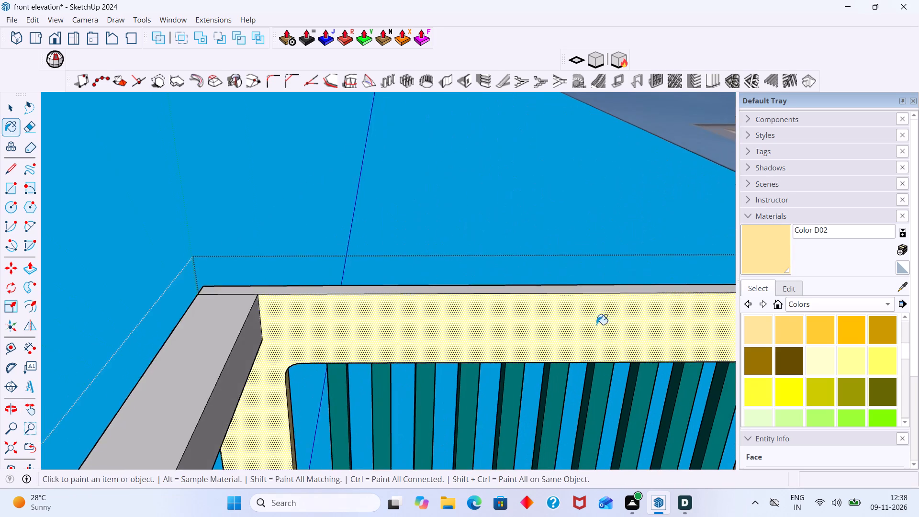
scroll(596, 325, "down", 1)
middle_click_drag(596, 333, 551, 192, "shift")
middle_click_drag(715, 235, 747, 256)
middle_click_drag(656, 214, 656, 180)
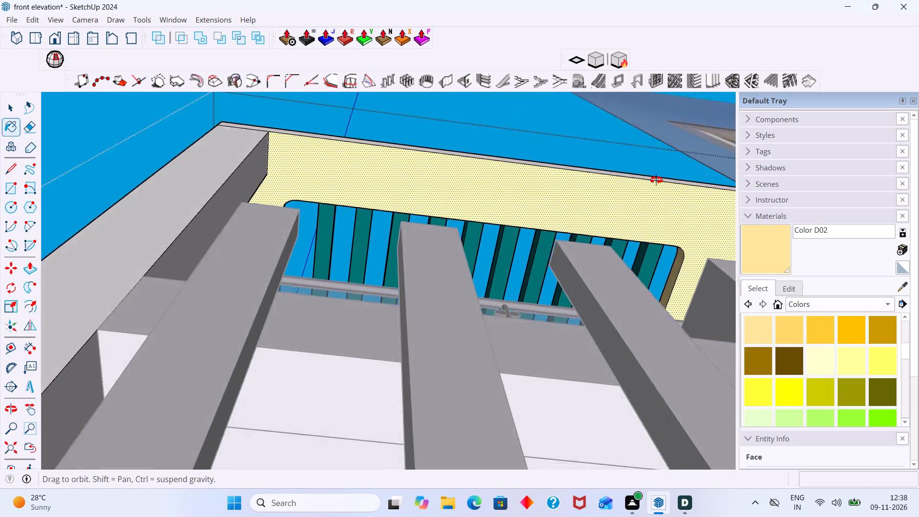
middle_click_drag(656, 180, 656, 146)
scroll(345, 264, "up", 10)
middle_click_drag(325, 292, 335, 178)
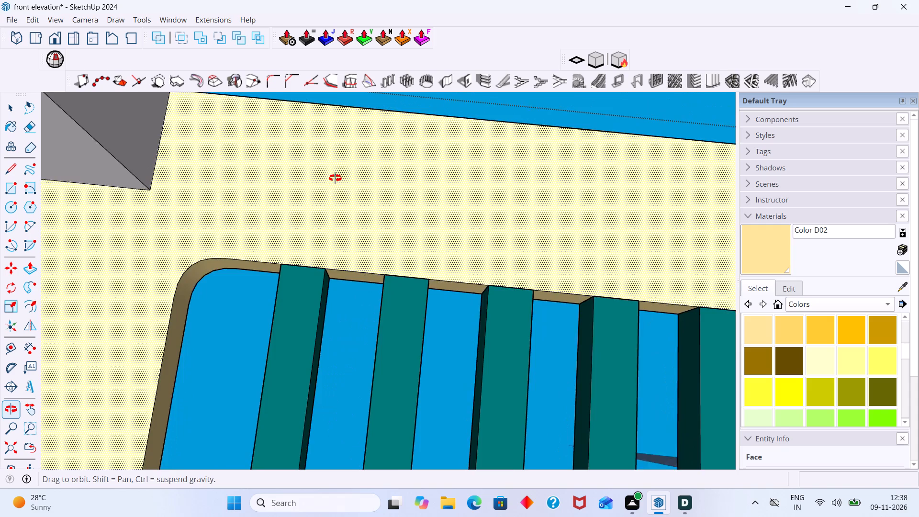
middle_click_drag(335, 178, 361, 507)
scroll(352, 450, "down", 2)
middle_click_drag(367, 372, 391, 486)
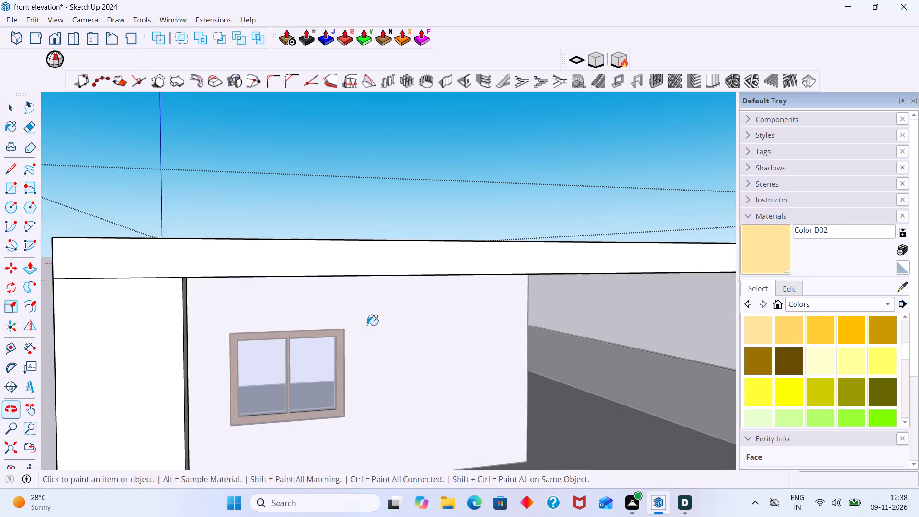
middle_click_drag(371, 309, 385, 398)
Leave the Paint Bucket and exit the canopy group back to the whole model.
key("space")
left_click(536, 197)
Browse the Colors collection for a slat colour while comparing the canopy with the roof opening in the reference photo.
scroll(485, 239, "down", 5)
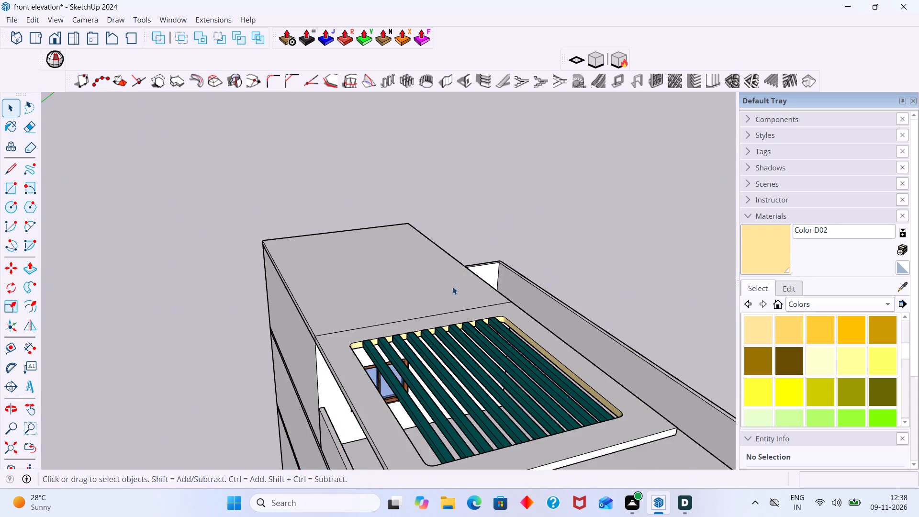
scroll(452, 286, "down", 2)
scroll(798, 338, "up", 6)
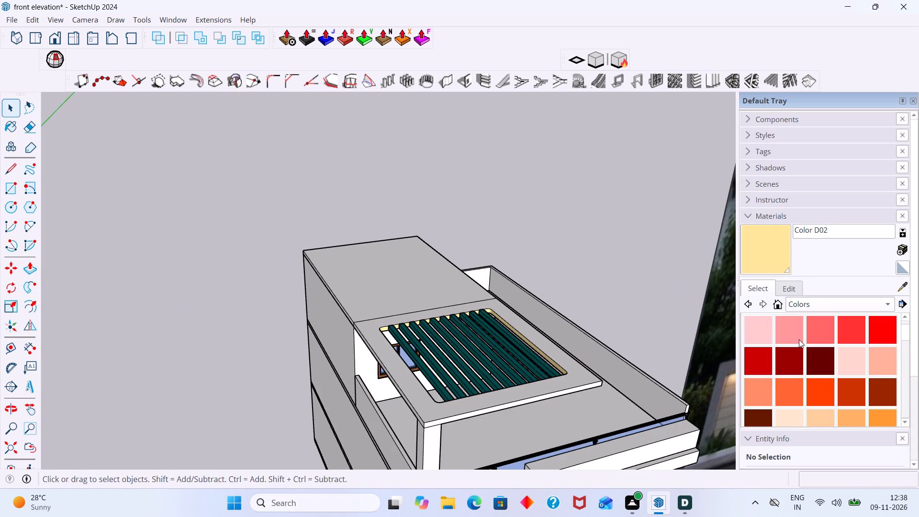
scroll(799, 339, "up", 5)
scroll(802, 341, "down", 7)
scroll(803, 344, "up", 2)
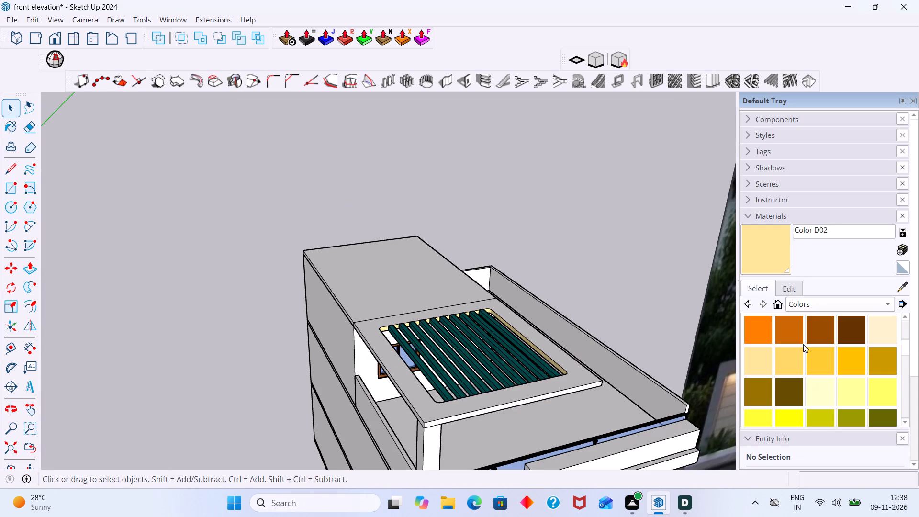
scroll(811, 349, "down", 2)
scroll(811, 350, "up", 2)
scroll(771, 365, "up", 4)
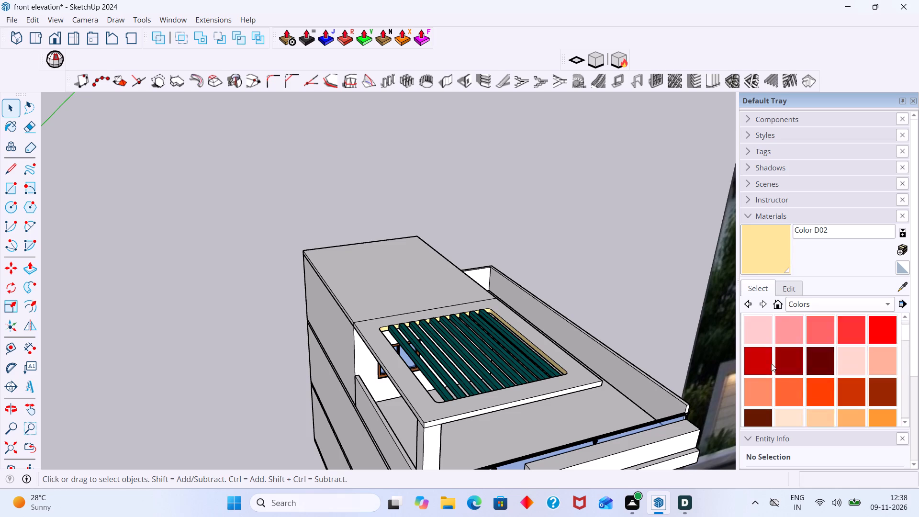
scroll(771, 363, "down", 3)
scroll(771, 363, "up", 4)
scroll(858, 363, "down", 2)
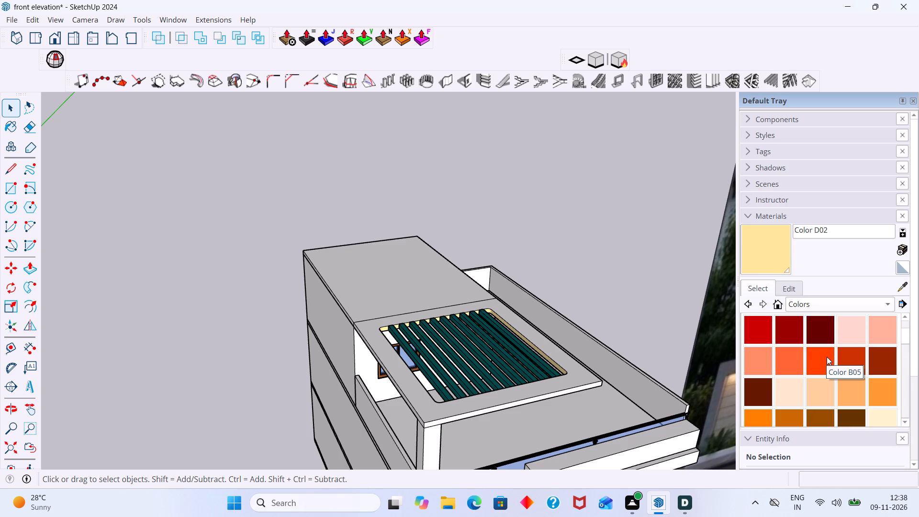
scroll(807, 352, "down", 3)
left_click(574, 281)
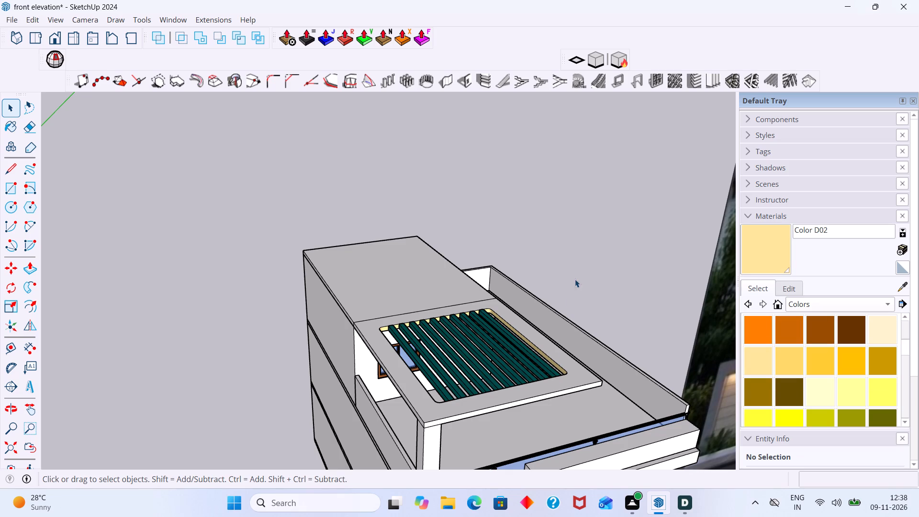
middle_click_drag(527, 326, 481, 330)
scroll(484, 332, "down", 10)
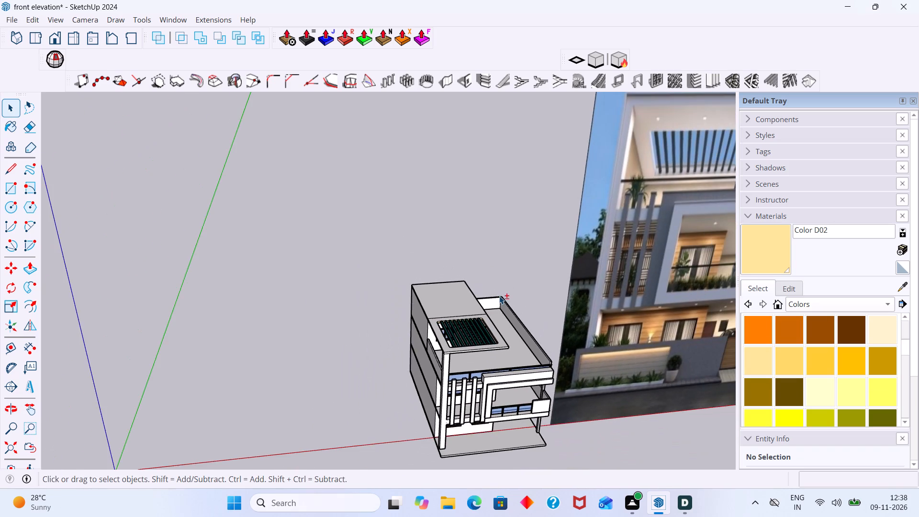
middle_click_drag(469, 310, 392, 334, "shift")
scroll(817, 374, "down", 6)
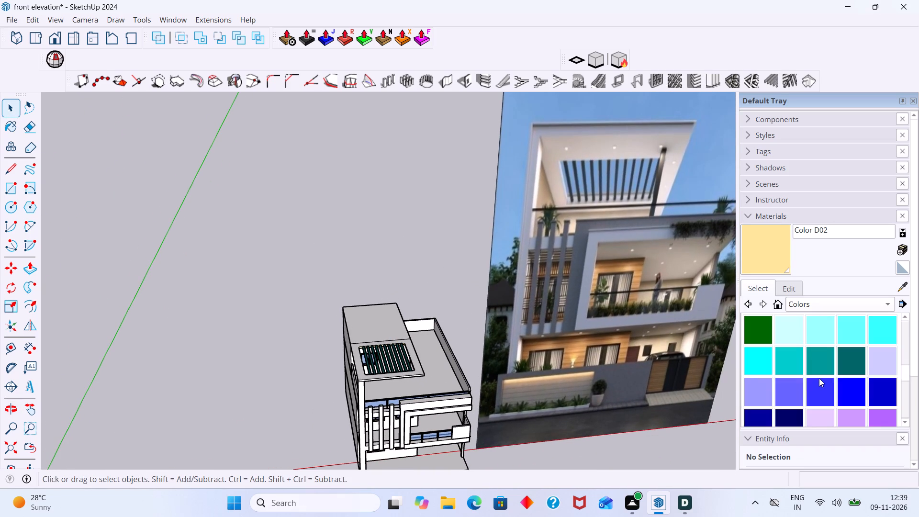
scroll(819, 378, "down", 8)
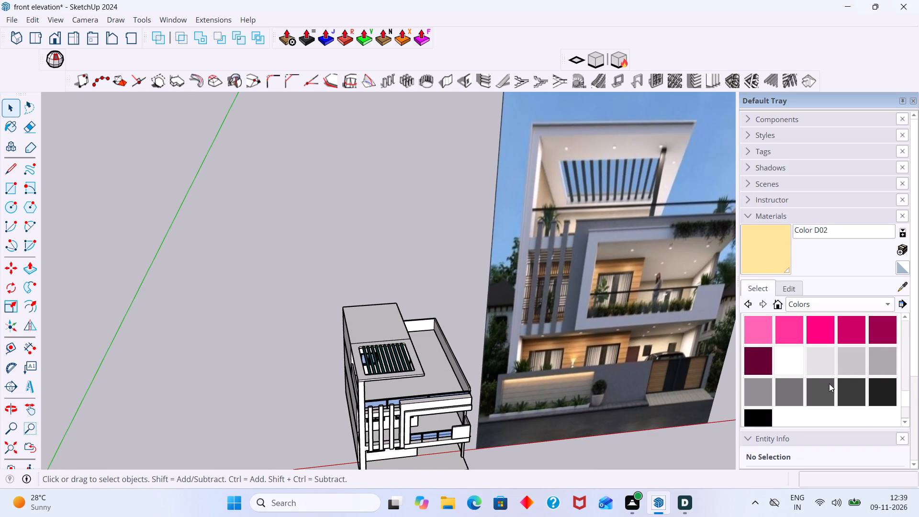
scroll(829, 383, "up", 7)
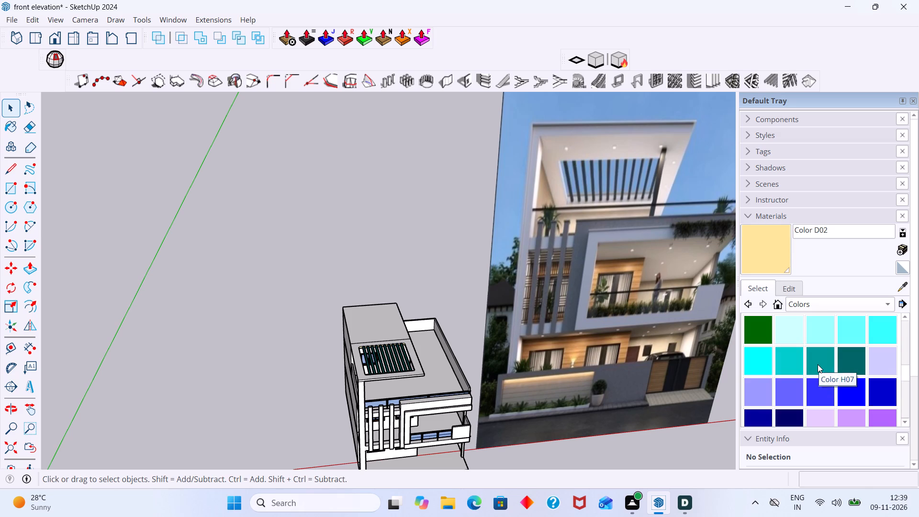
scroll(818, 364, "up", 7)
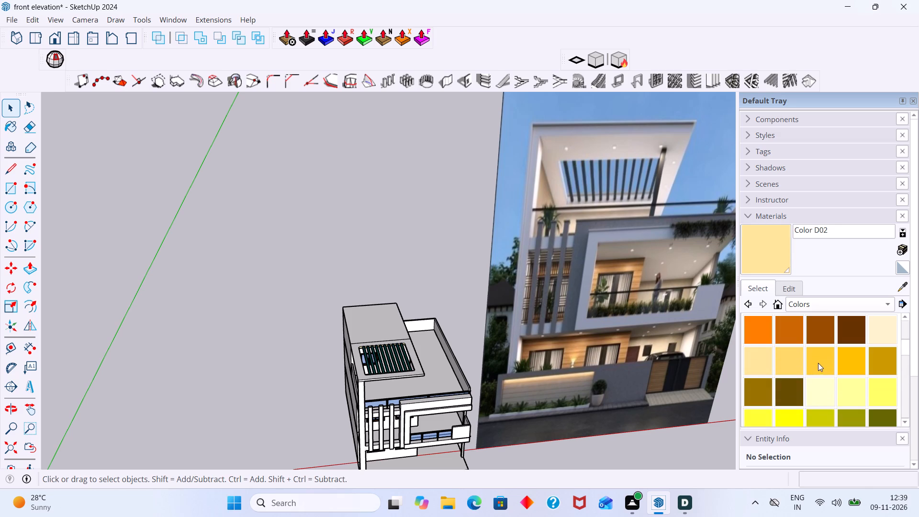
scroll(818, 360, "up", 7)
scroll(818, 360, "down", 5)
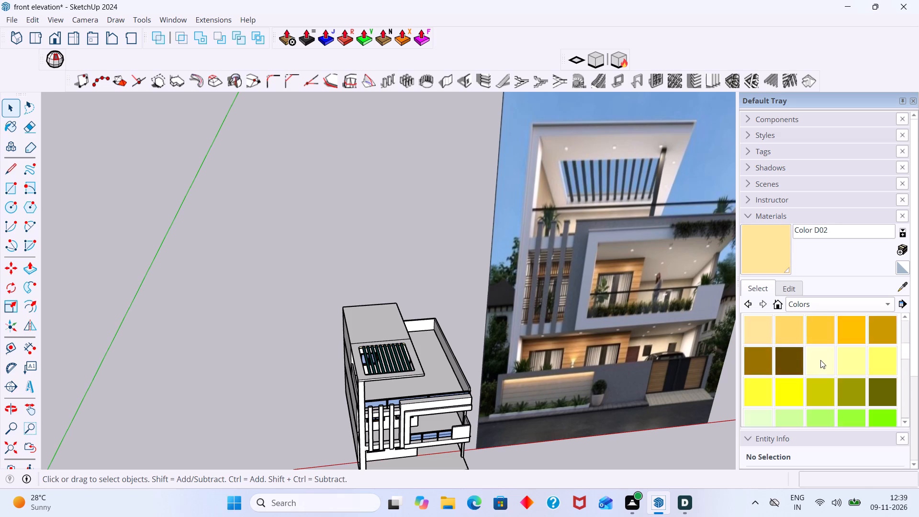
scroll(820, 360, "down", 8)
scroll(821, 368, "up", 2)
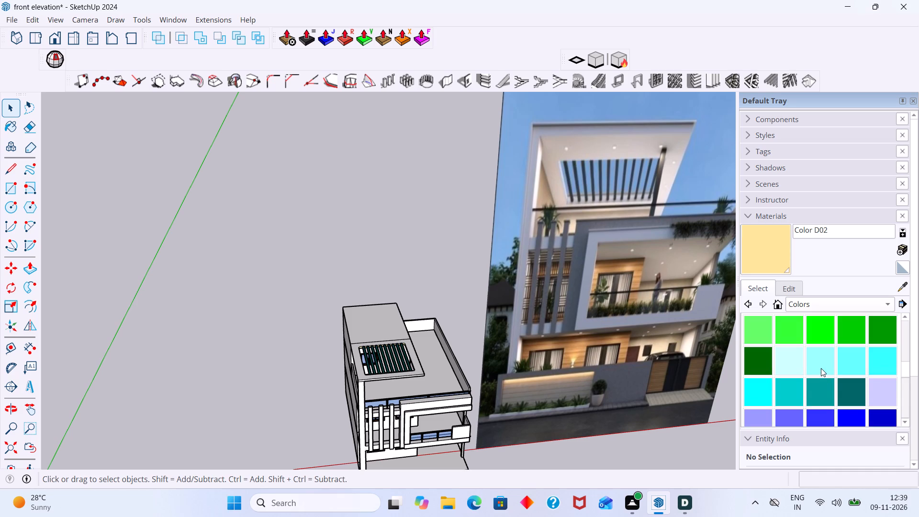
scroll(821, 368, "down", 1)
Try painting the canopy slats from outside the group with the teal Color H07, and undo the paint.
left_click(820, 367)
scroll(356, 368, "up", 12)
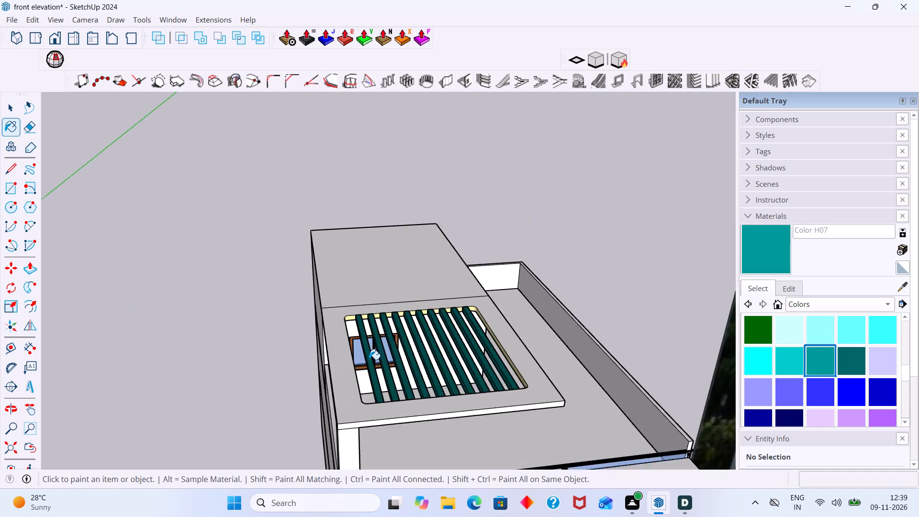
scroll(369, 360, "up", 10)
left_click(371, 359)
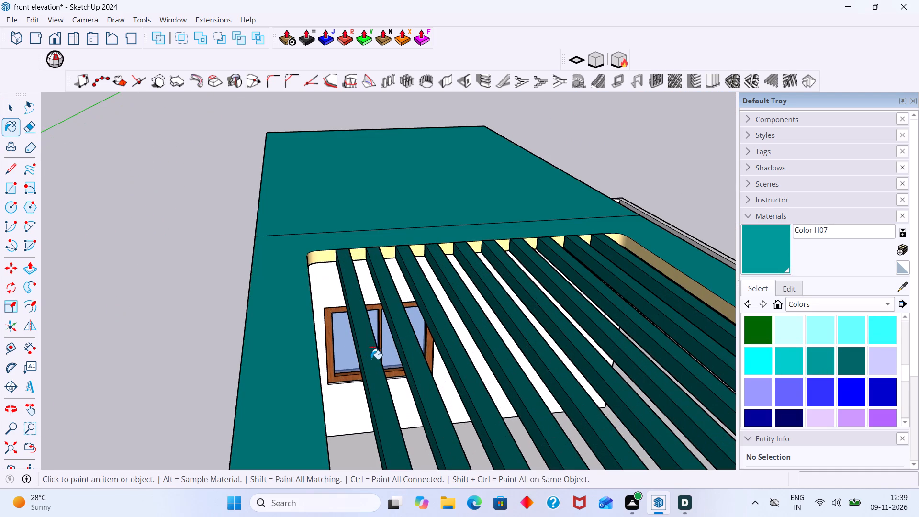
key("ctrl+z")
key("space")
Open the roof canopy group and paint the first four slats with the teal Color H07.
left_click(370, 363)
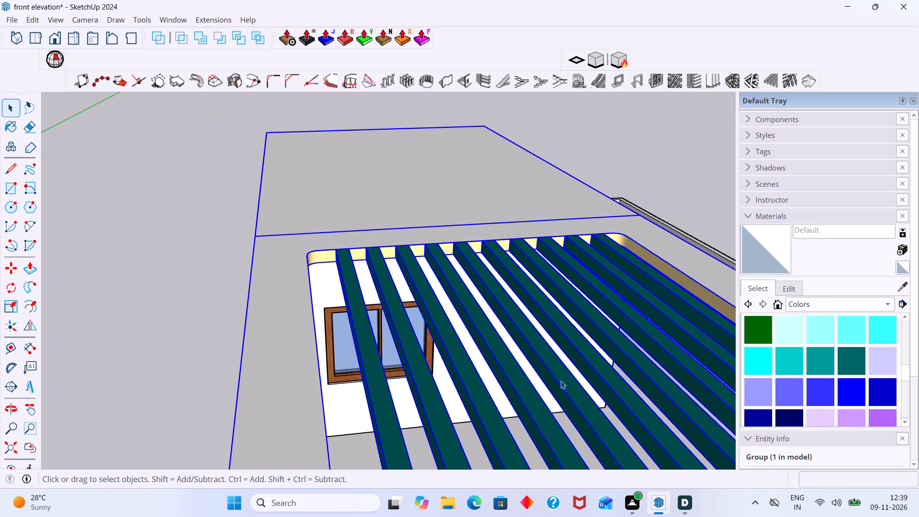
triple_click(383, 414)
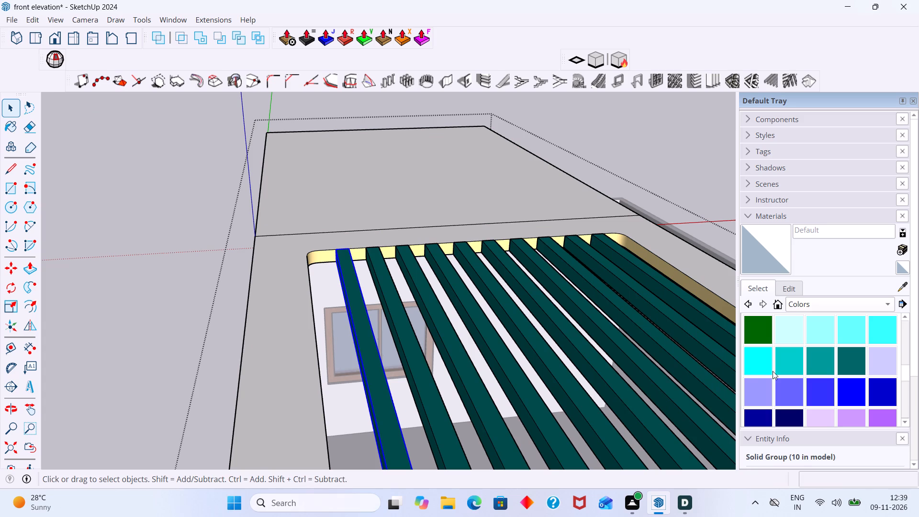
left_click(818, 367)
scroll(374, 433, "up", 4)
left_click(390, 427)
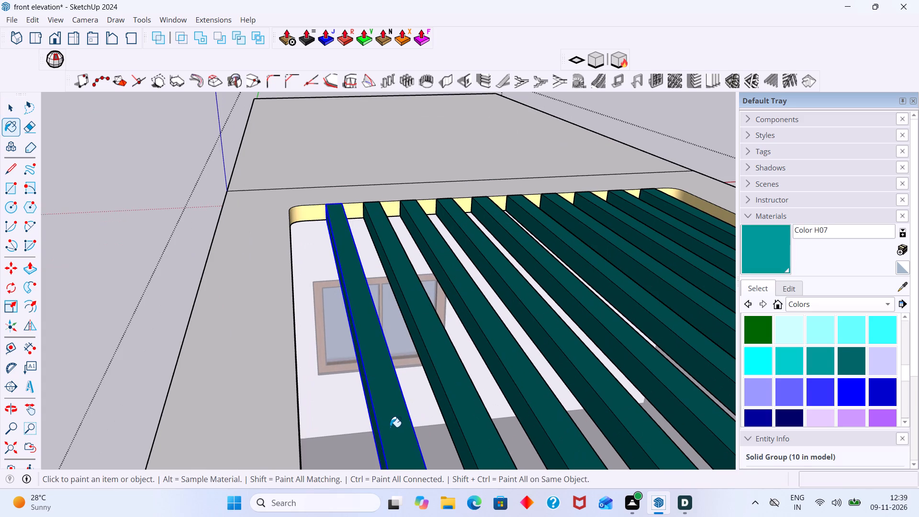
scroll(393, 427, "down", 2)
middle_click_drag(382, 430, 430, 417)
scroll(411, 417, "up", 10)
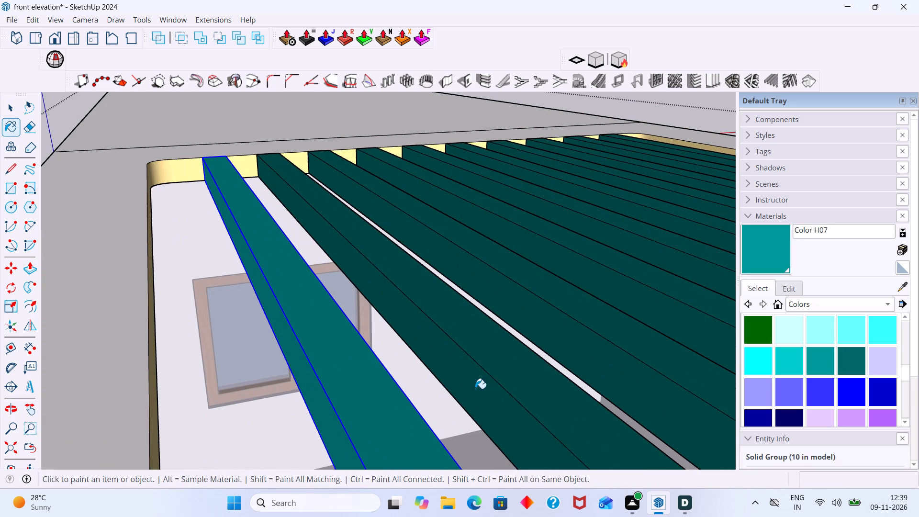
left_click(497, 373)
left_click(588, 324)
left_click(621, 292)
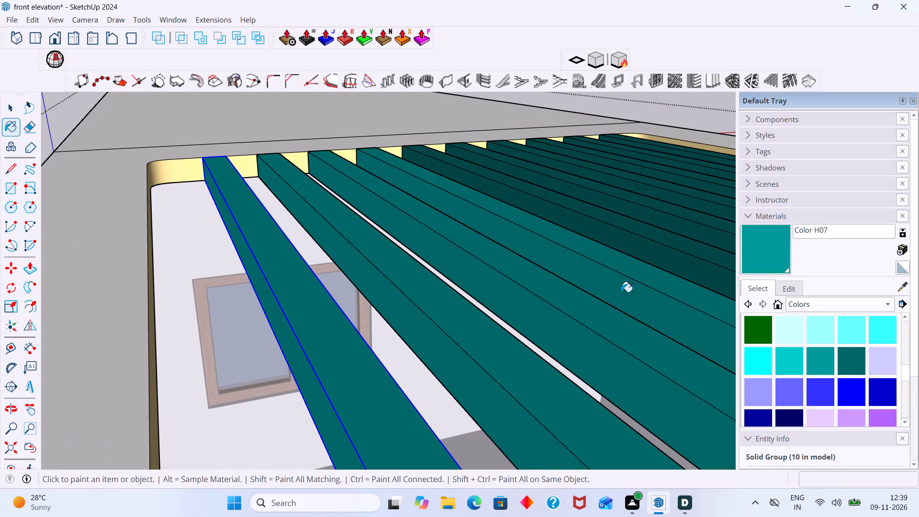
Paint the remaining six canopy slats with Color H07 and exit the canopy group.
middle_click_drag(616, 303, 421, 356, "shift")
left_click(525, 319)
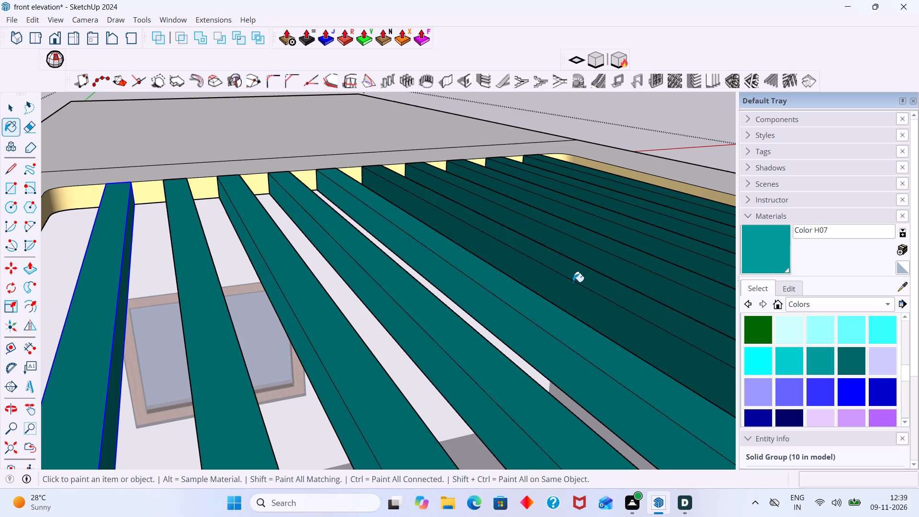
left_click(573, 282)
left_click(604, 258)
left_click(646, 237)
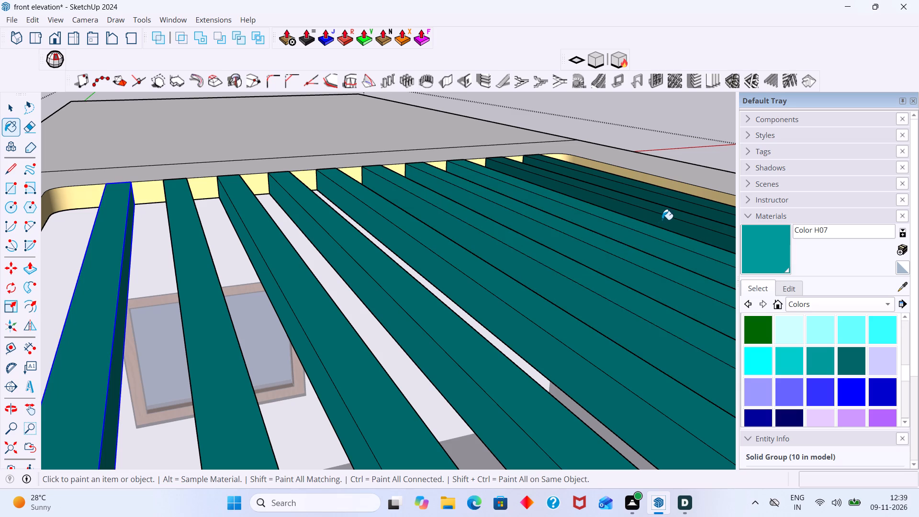
left_click(663, 219)
middle_click_drag(663, 219, 437, 307, "shift")
scroll(496, 309, "up", 2)
left_click(510, 299)
key("space")
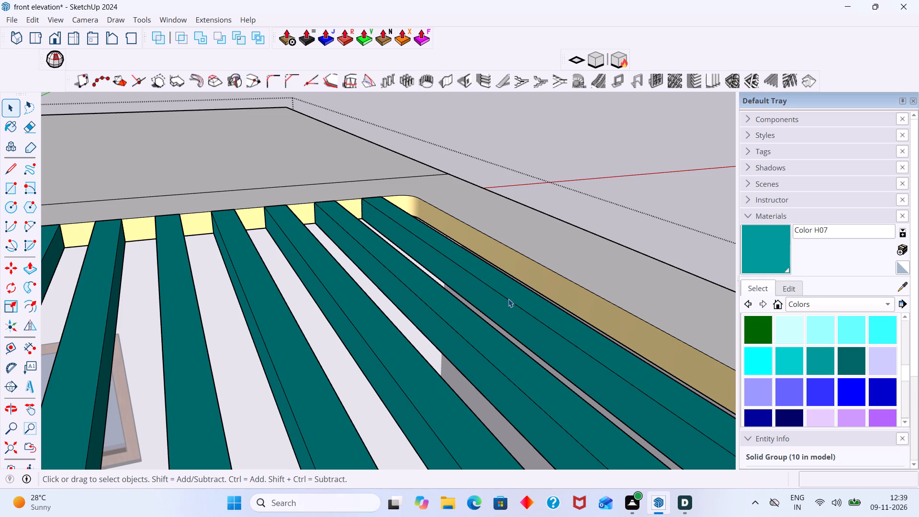
key("space")
scroll(507, 251, "down", 8)
left_click(593, 165)
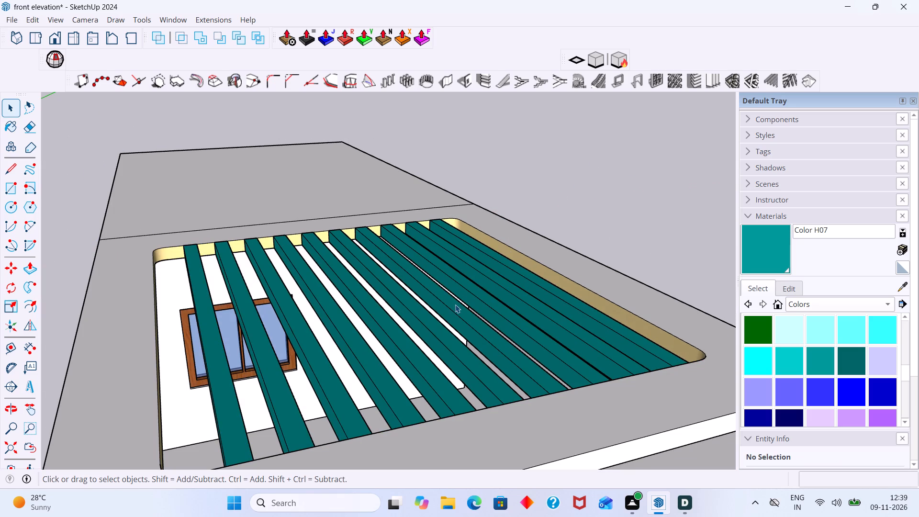
Inspect the painted slats from above and compare the whole house with the reference photo.
scroll(478, 317, "down", 3)
middle_click_drag(486, 327, 392, 336)
scroll(392, 336, "up", 1)
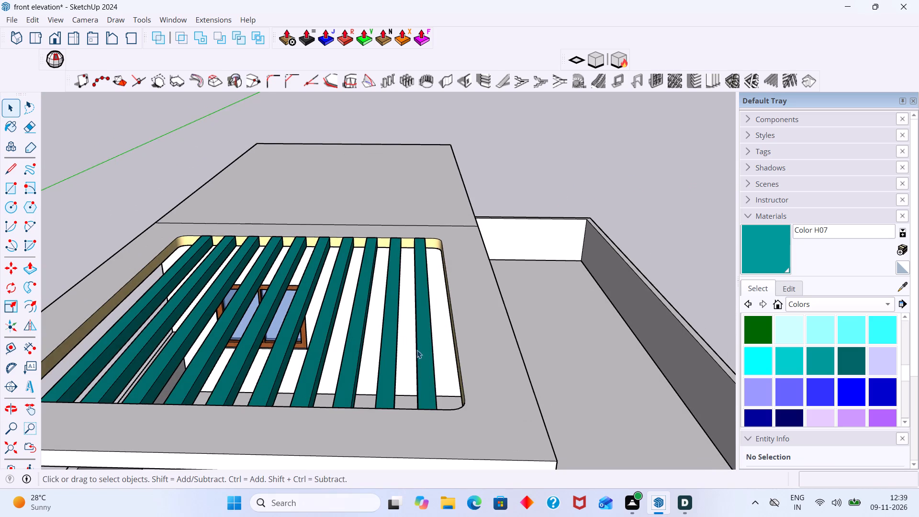
middle_click_drag(410, 346, 297, 296, "shift")
scroll(456, 295, "down", 15)
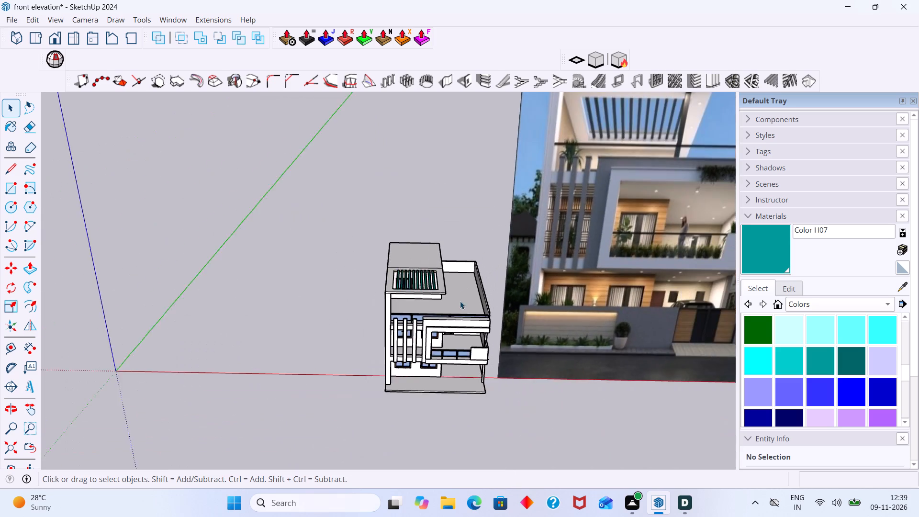
scroll(460, 301, "down", 2)
middle_click_drag(448, 289, 422, 315, "shift")
middle_click_drag(382, 289, 370, 224)
middle_click_drag(400, 299, 433, 317)
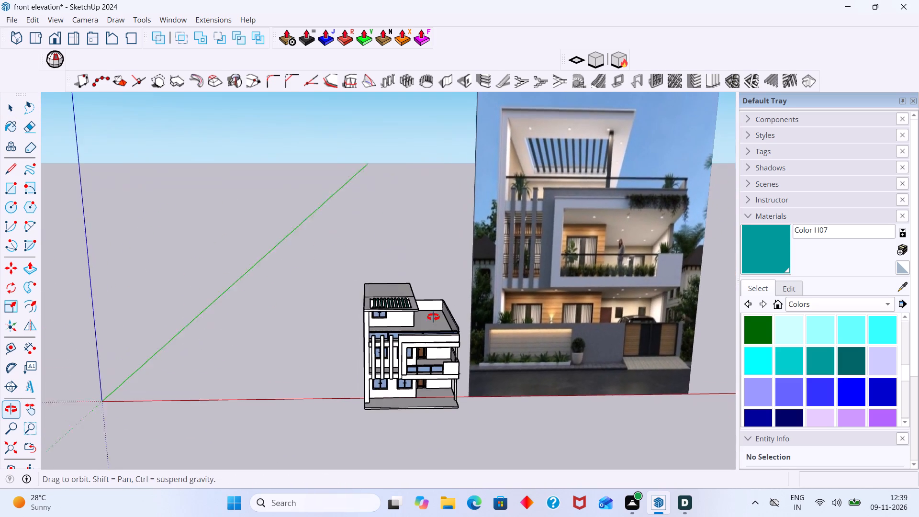
middle_click_drag(433, 317, 437, 319)
middle_click_drag(406, 313, 390, 290)
scroll(332, 336, "up", 1)
middle_click_drag(382, 337, 375, 310, "shift")
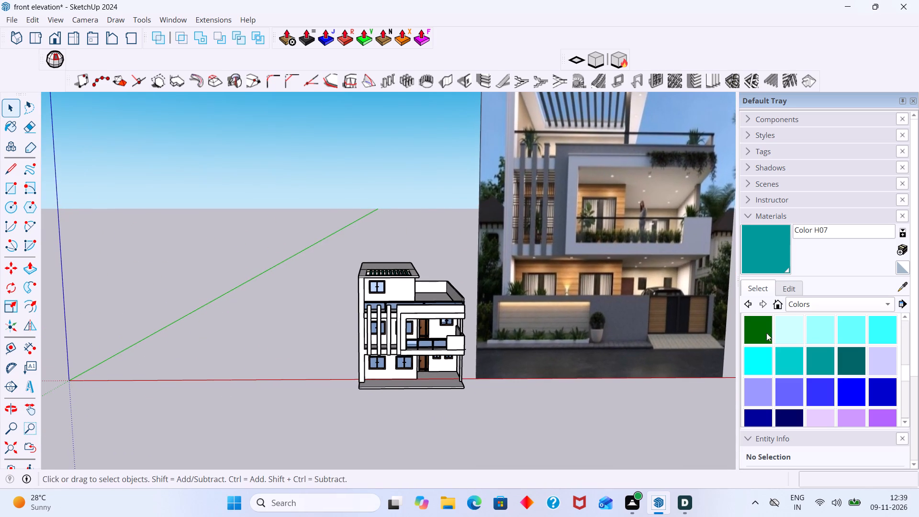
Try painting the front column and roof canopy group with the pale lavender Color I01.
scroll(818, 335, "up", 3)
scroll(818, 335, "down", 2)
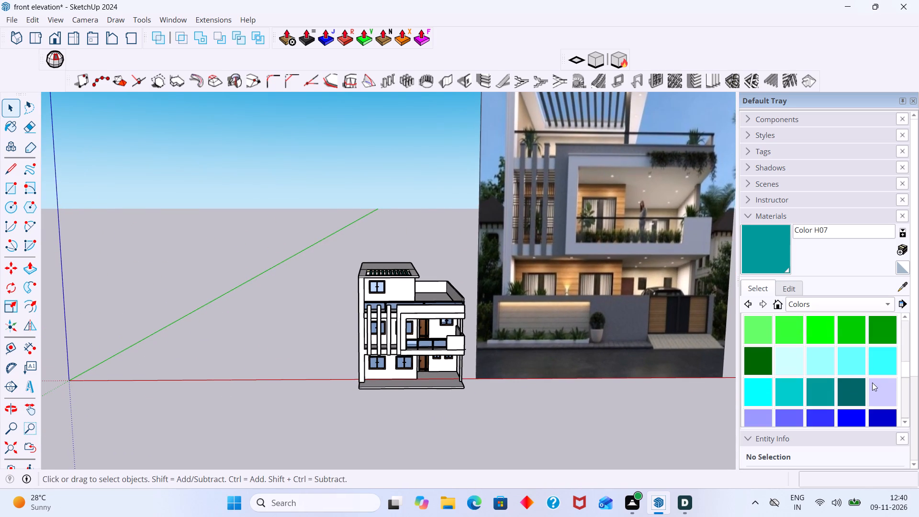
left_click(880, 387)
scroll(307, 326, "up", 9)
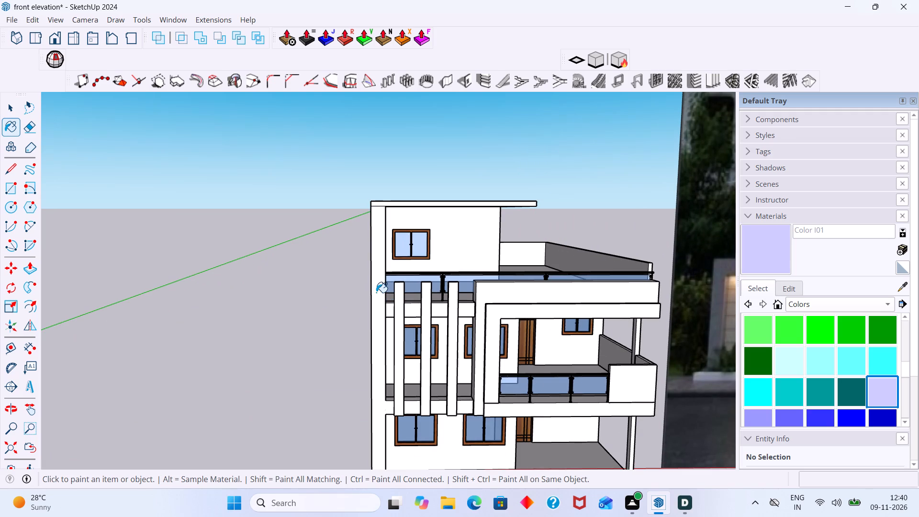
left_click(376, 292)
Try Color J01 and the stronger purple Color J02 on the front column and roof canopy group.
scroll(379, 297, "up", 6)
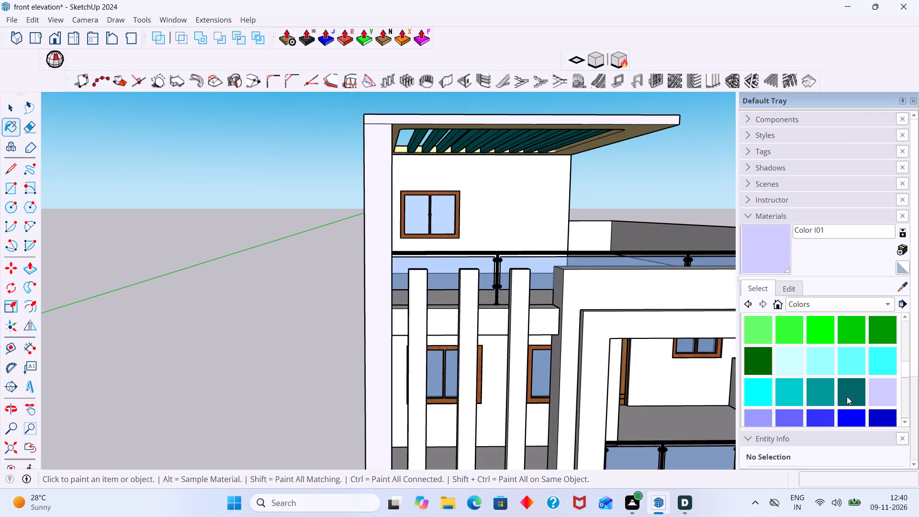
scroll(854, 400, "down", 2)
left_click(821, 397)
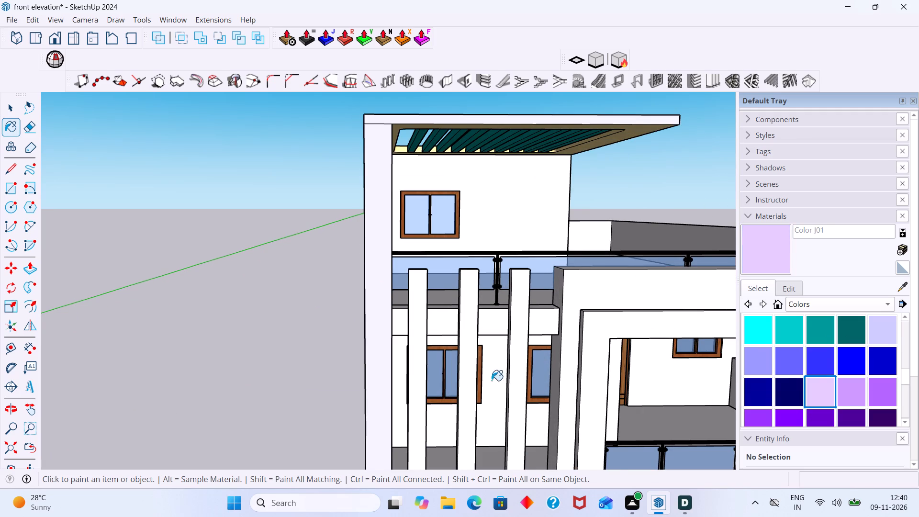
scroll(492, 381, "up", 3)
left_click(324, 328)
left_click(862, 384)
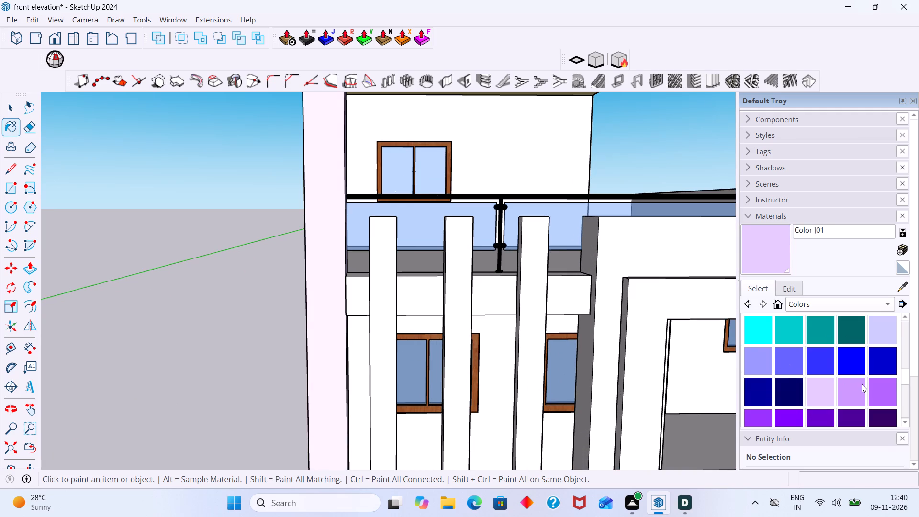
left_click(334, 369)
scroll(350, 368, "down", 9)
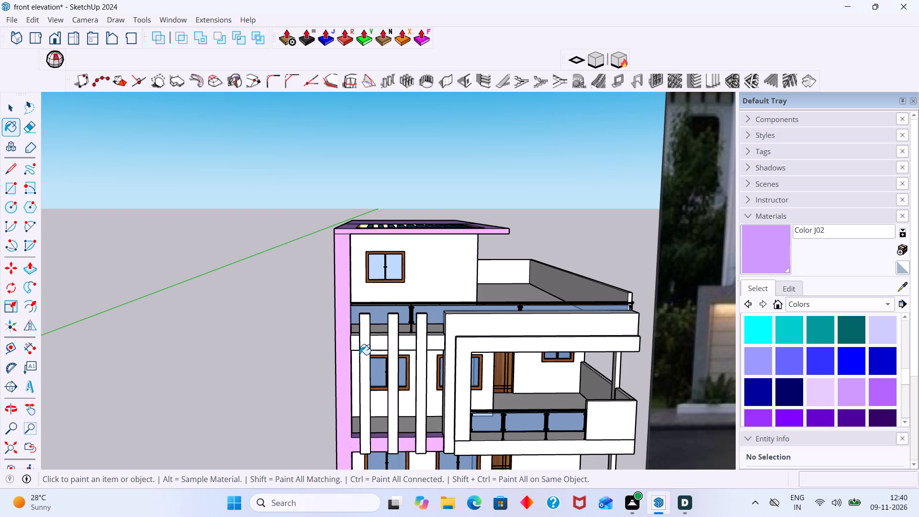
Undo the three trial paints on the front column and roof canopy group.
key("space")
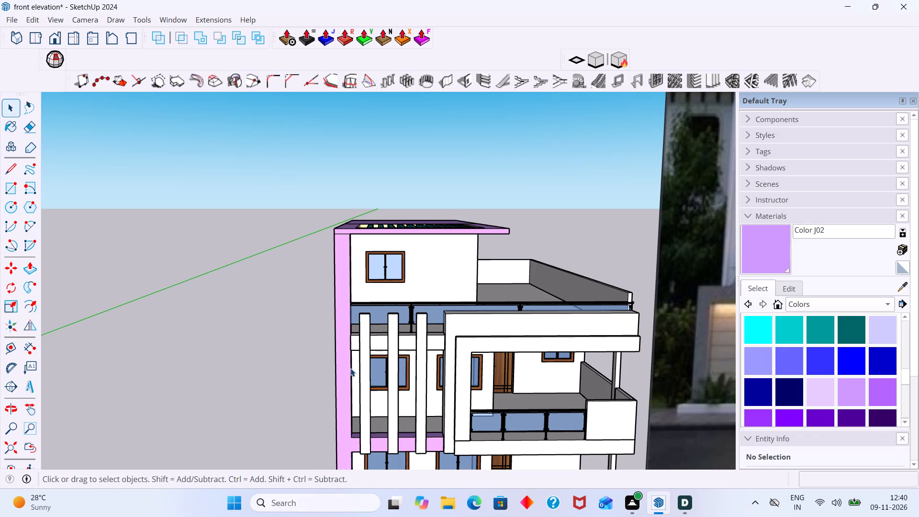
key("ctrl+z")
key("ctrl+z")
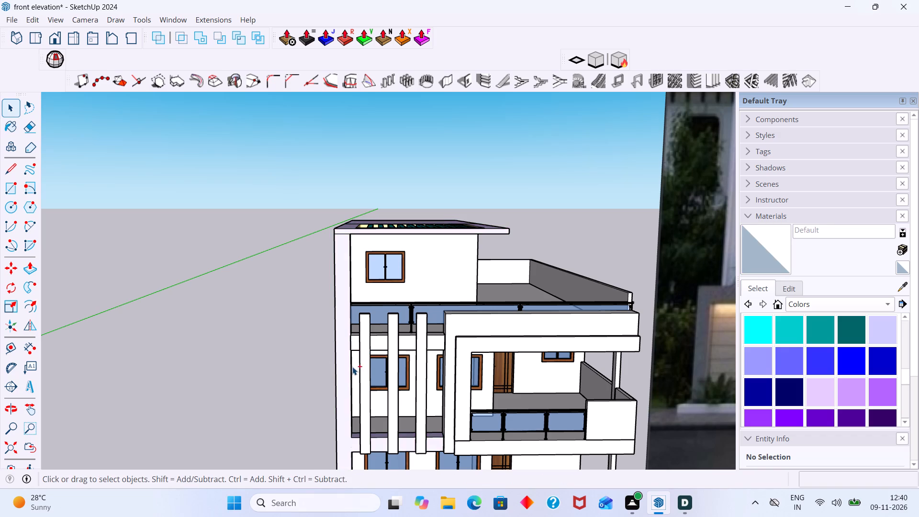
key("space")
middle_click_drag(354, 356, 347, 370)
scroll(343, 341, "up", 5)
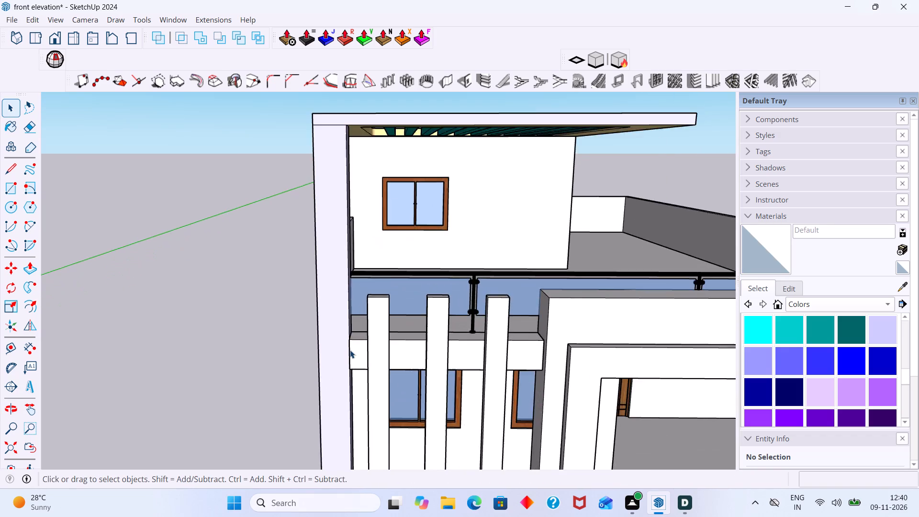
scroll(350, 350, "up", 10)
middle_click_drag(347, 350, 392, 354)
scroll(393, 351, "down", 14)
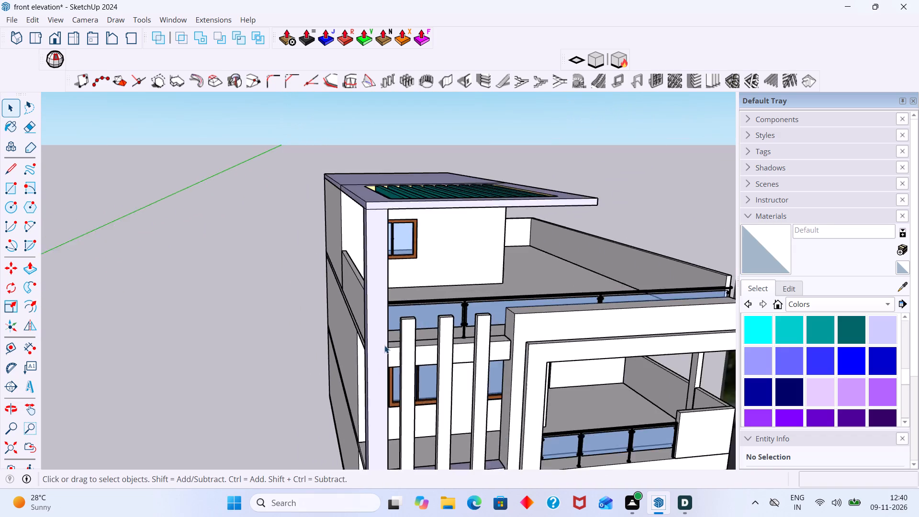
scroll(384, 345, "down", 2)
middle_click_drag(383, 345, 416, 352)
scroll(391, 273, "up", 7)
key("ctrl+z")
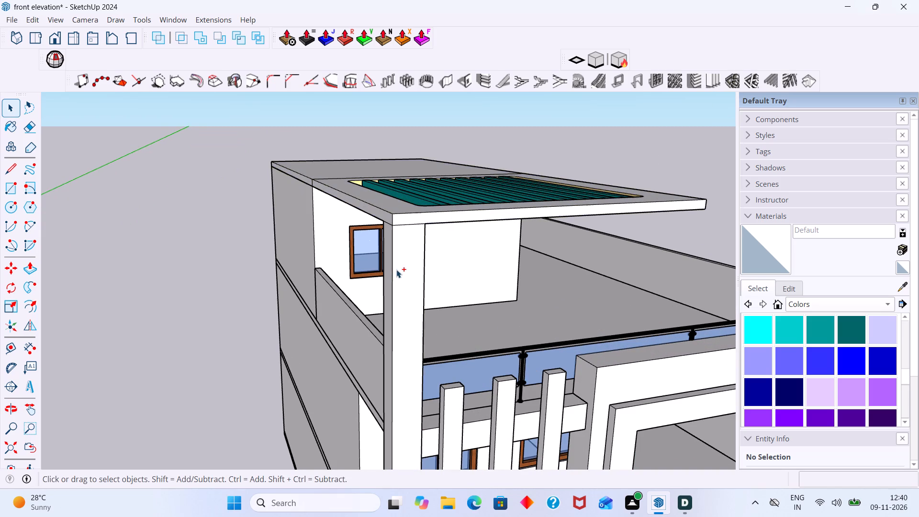
Examine the canopy, its junction with the side wall and front column, and its underside from several angles.
scroll(418, 271, "down", 5)
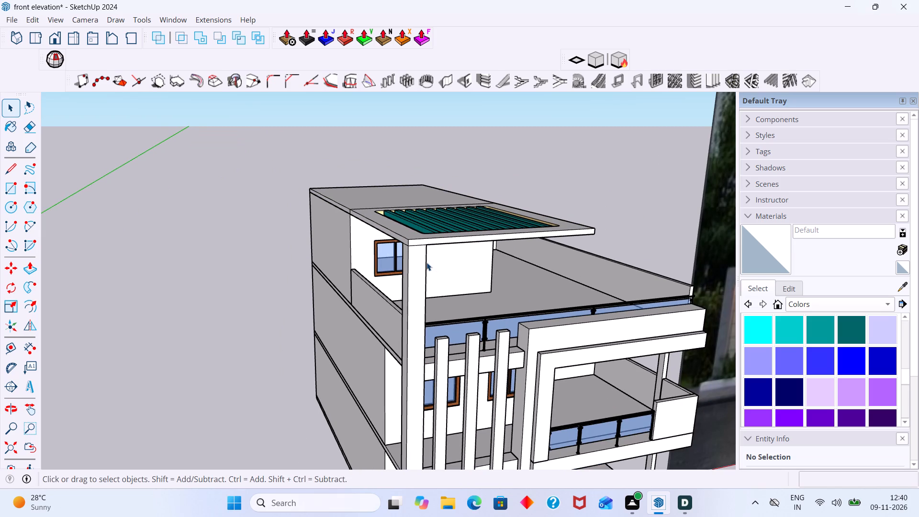
scroll(426, 262, "down", 3)
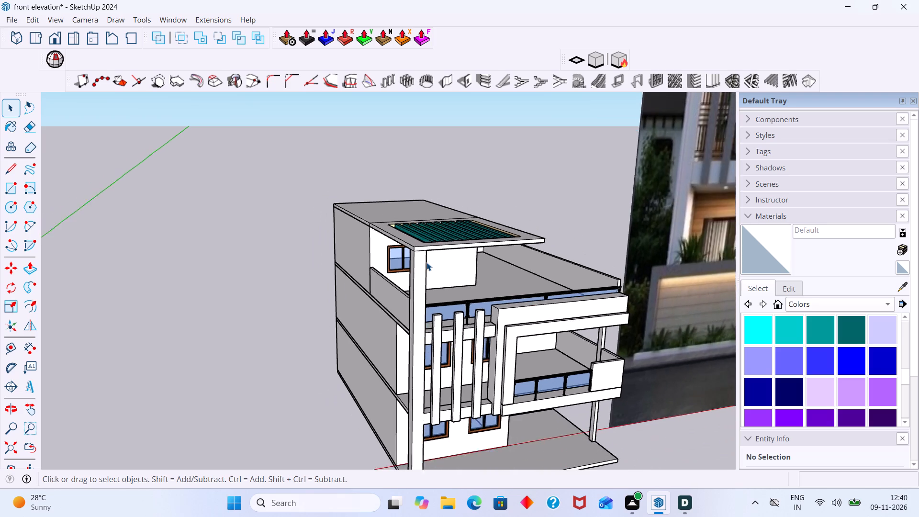
scroll(426, 262, "down", 7)
middle_click_drag(426, 275, 417, 317)
scroll(416, 270, "up", 9)
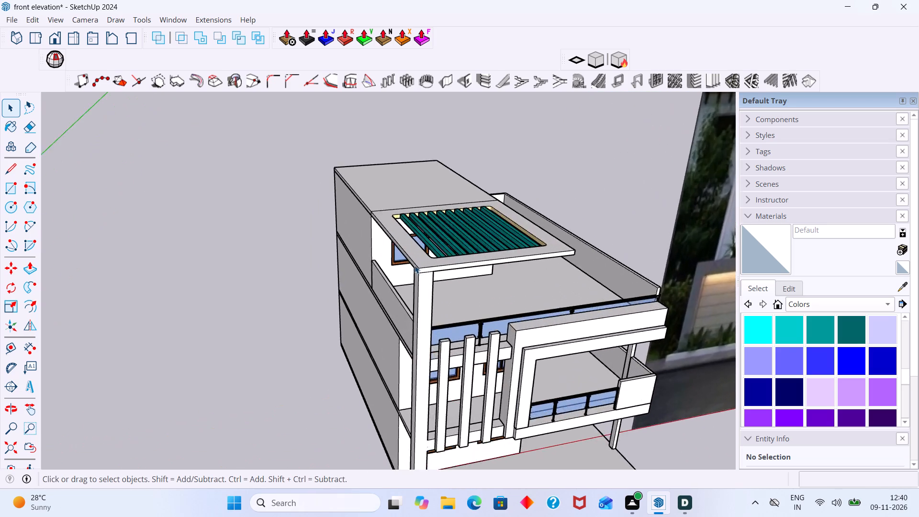
scroll(415, 265, "up", 3)
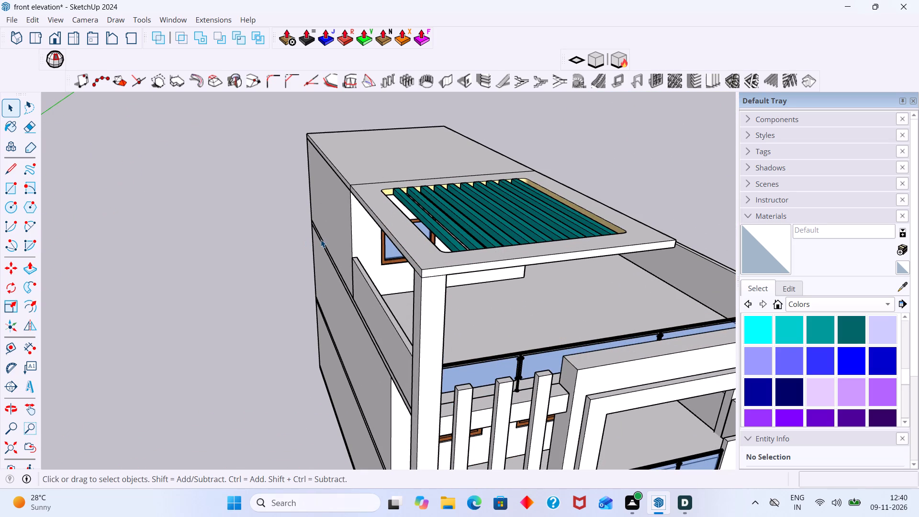
scroll(349, 180, "up", 8)
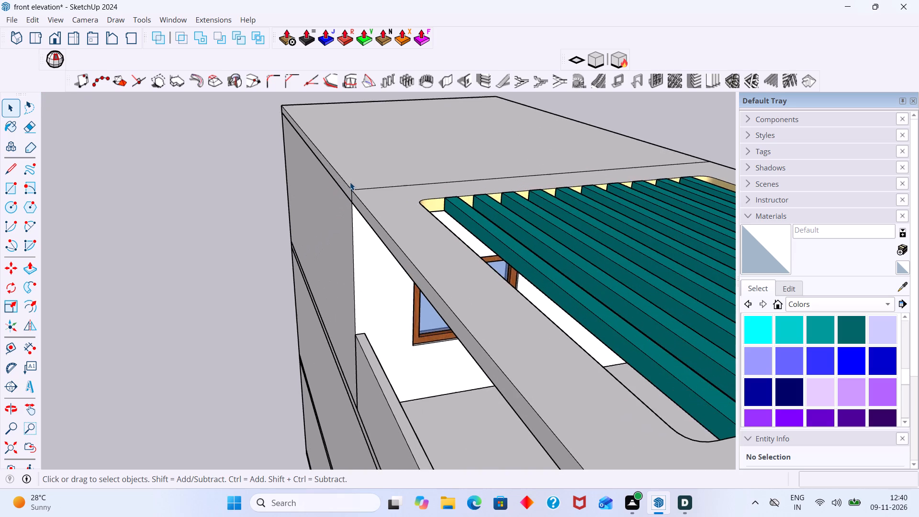
scroll(357, 200, "up", 1)
scroll(357, 202, "down", 6)
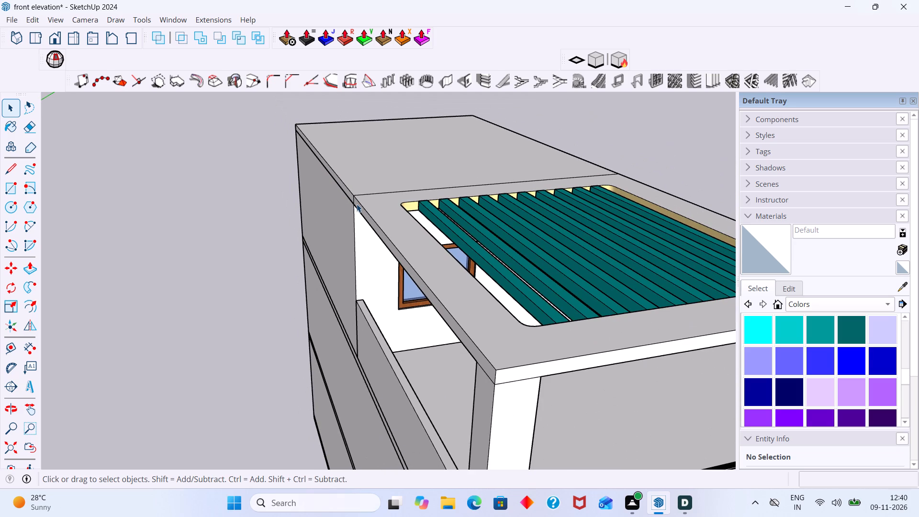
scroll(367, 207, "down", 6)
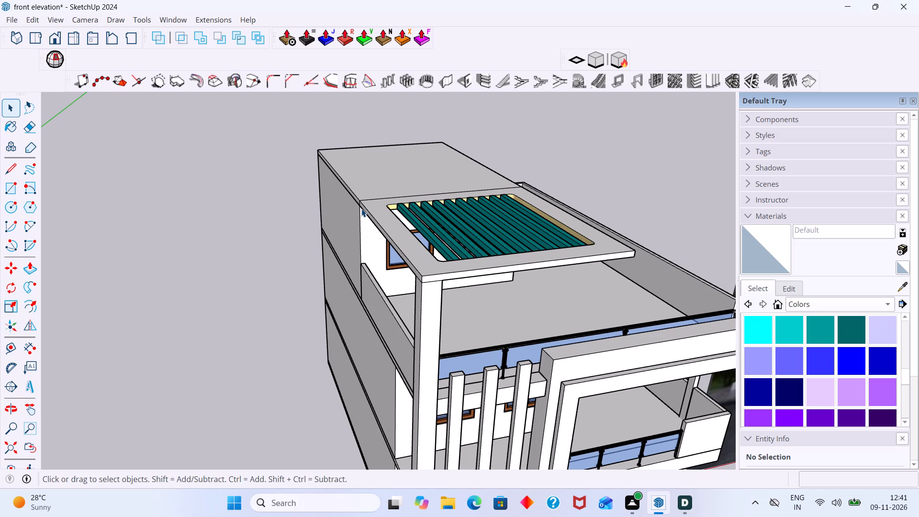
scroll(361, 209, "up", 2)
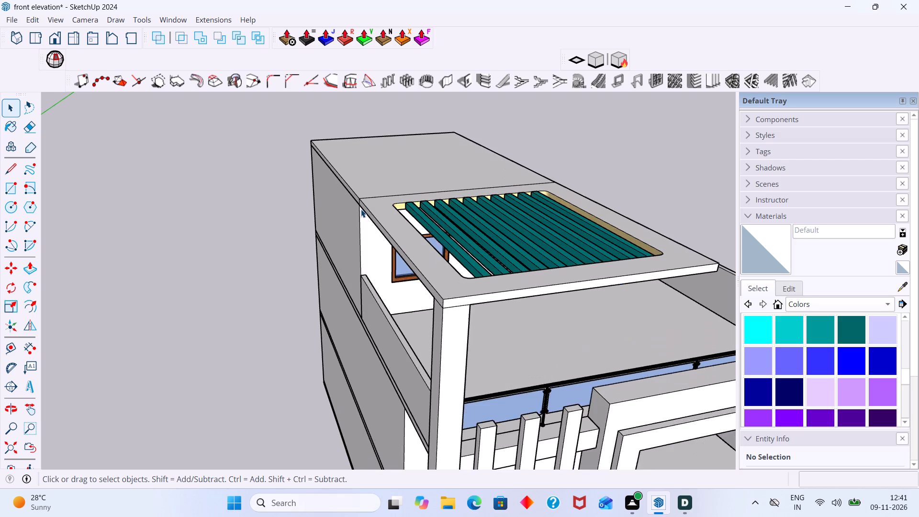
scroll(362, 207, "up", 3)
scroll(391, 215, "down", 11)
middle_click_drag(459, 220, 384, 227)
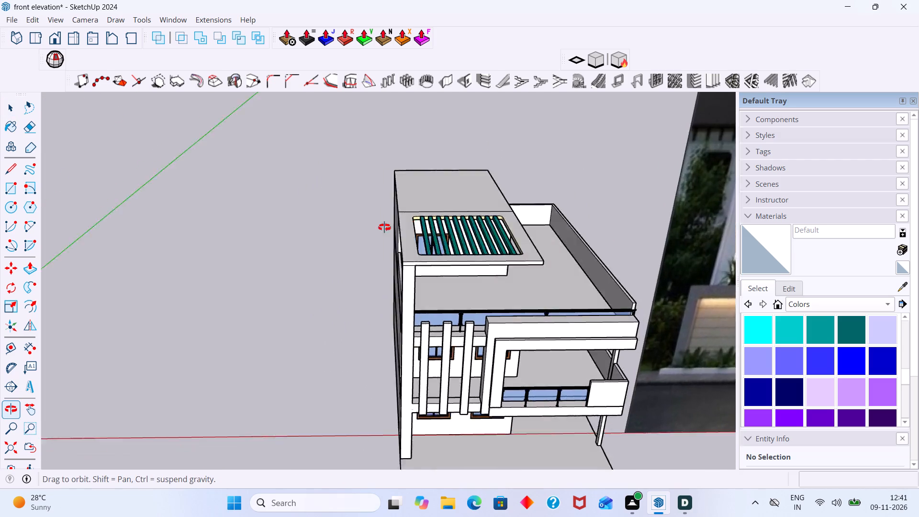
middle_click_drag(384, 227, 375, 220)
scroll(401, 233, "up", 3)
middle_click_drag(400, 267, 368, 131)
scroll(386, 211, "up", 6)
scroll(377, 187, "down", 6)
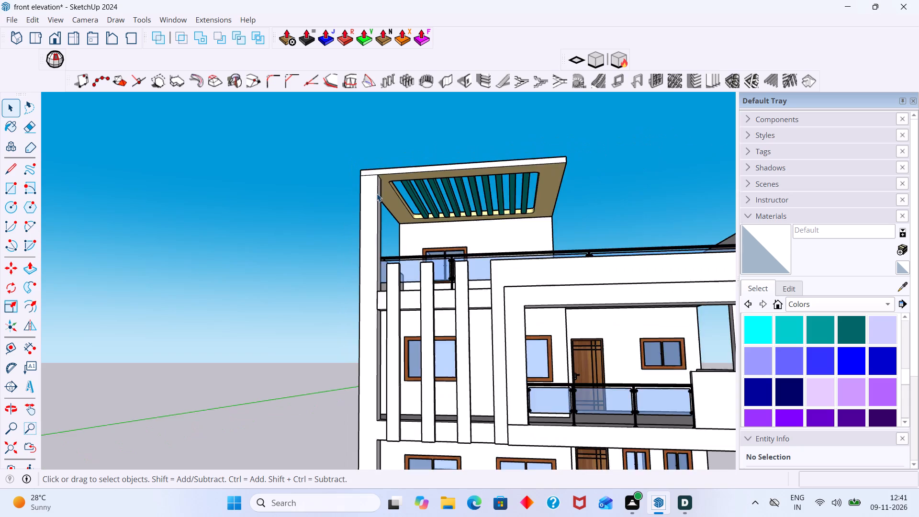
Examine the whole house model beside the reference photo to compare the canopy and front column colours.
scroll(377, 193, "down", 13)
middle_click_drag(422, 192, 408, 213)
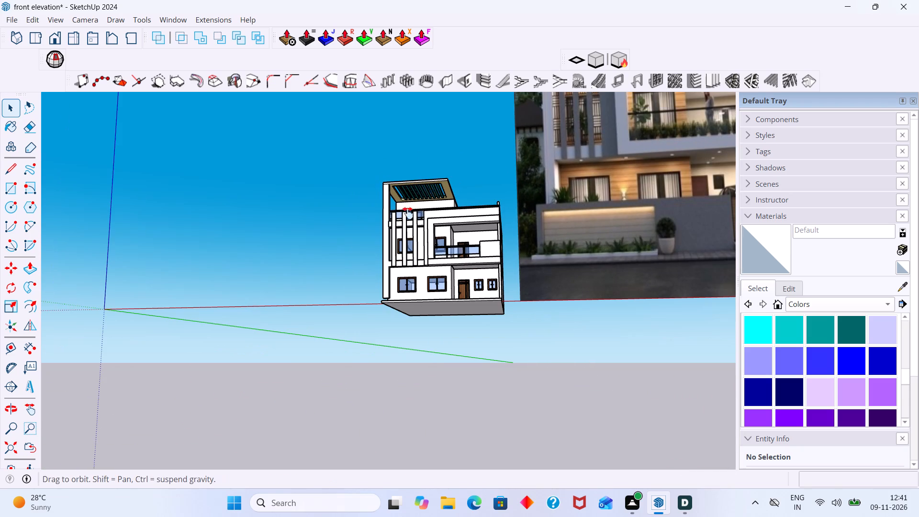
middle_click_drag(408, 213, 383, 268)
scroll(386, 256, "down", 1, "shift")
scroll(451, 214, "down", 5)
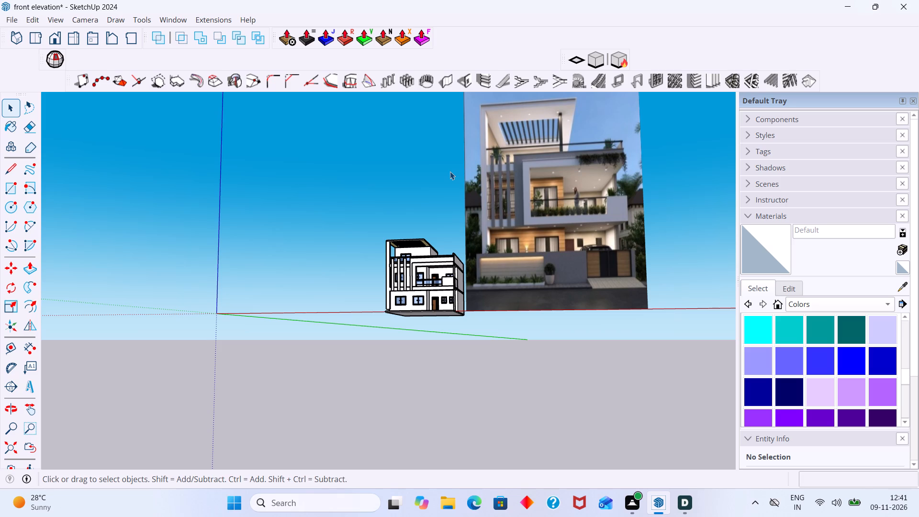
scroll(450, 171, "down", 6)
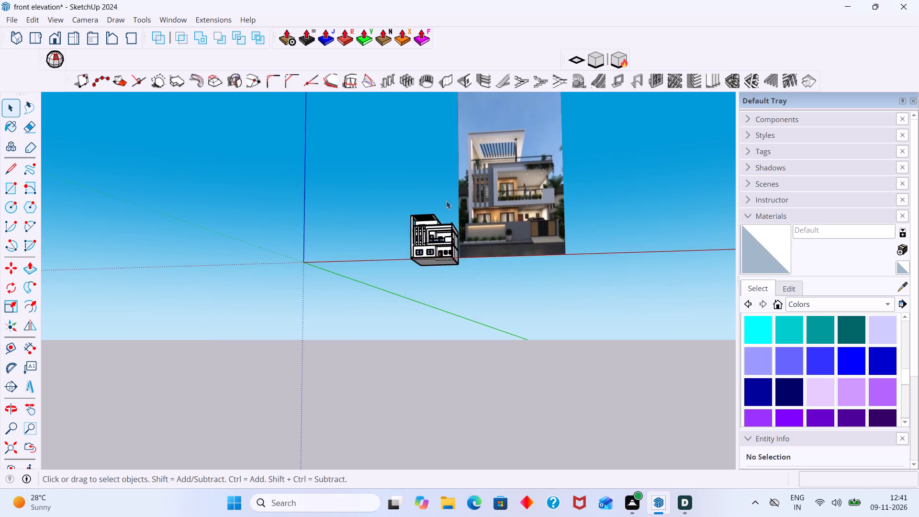
middle_click_drag(446, 205, 425, 299)
Paint all the geometry inside the front column and roof canopy group with Blacktop Old 02 from Asphalt and Concrete.
scroll(415, 262, "up", 2)
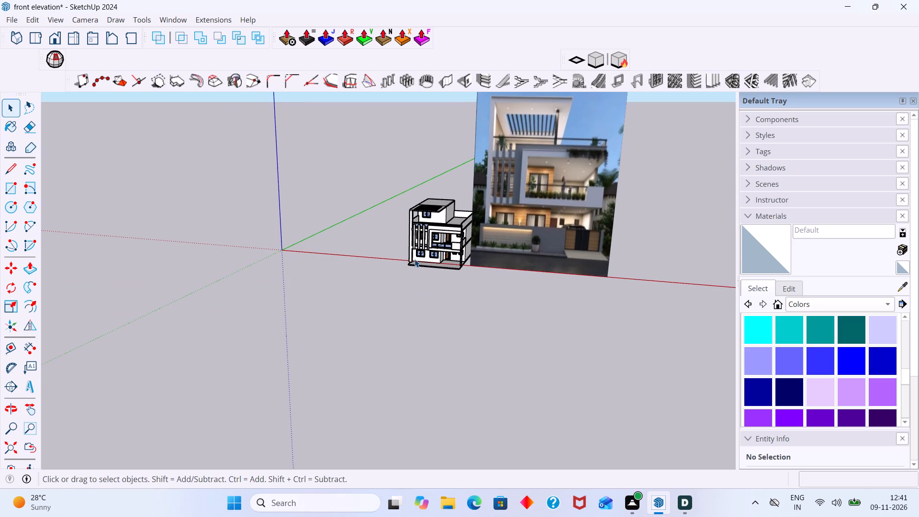
scroll(429, 266, "up", 6)
middle_click_drag(432, 212, 403, 318, "shift")
scroll(438, 290, "up", 10)
middle_click_drag(404, 295, 417, 299)
scroll(406, 286, "up", 3)
scroll(405, 285, "down", 3)
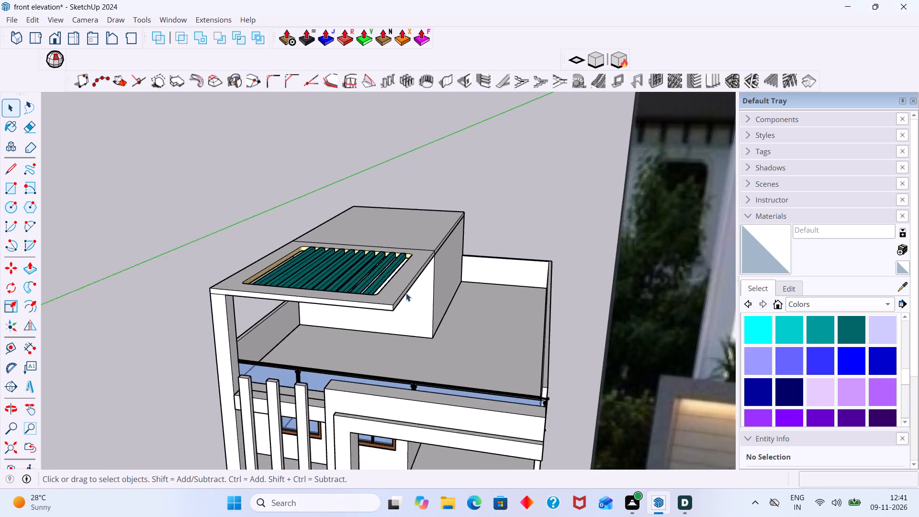
scroll(406, 293, "down", 3)
scroll(437, 209, "up", 7)
left_click(431, 269)
scroll(423, 268, "up", 1)
double_click(423, 268)
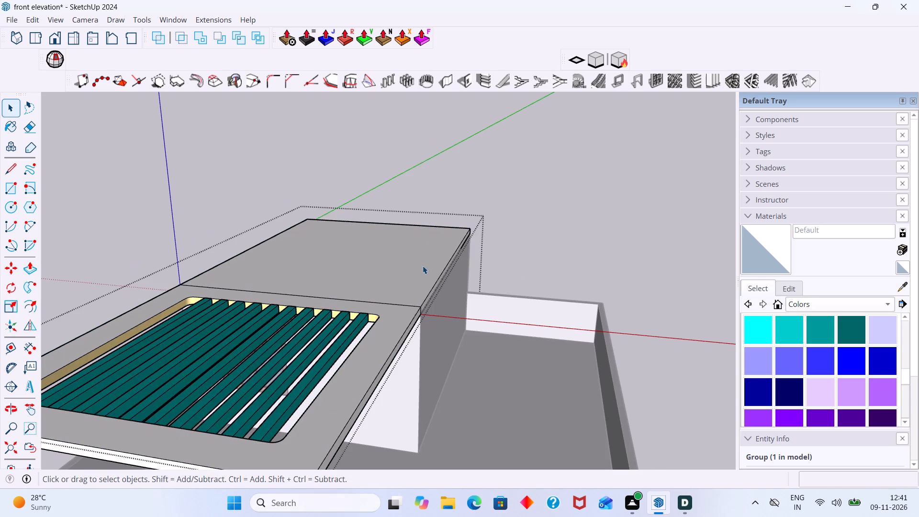
left_click(423, 266)
scroll(429, 270, "down", 3)
middle_click_drag(422, 296, 401, 283)
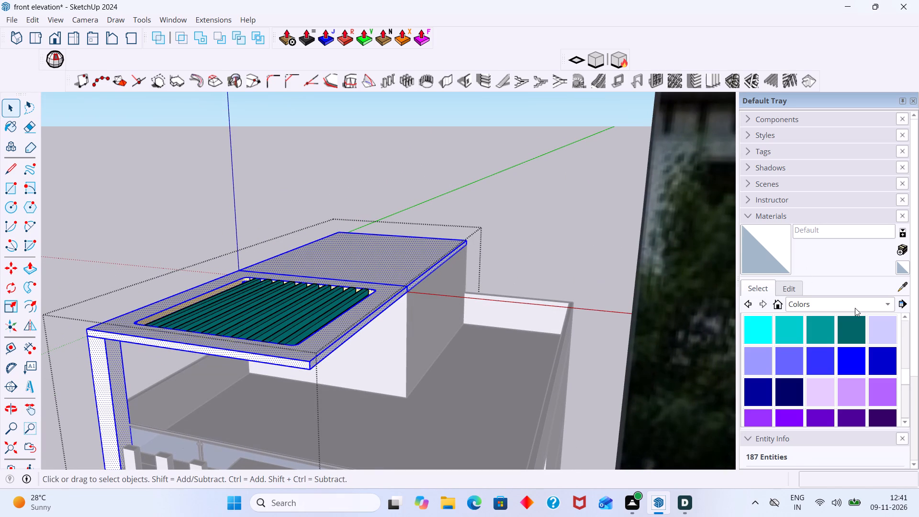
left_click(886, 305)
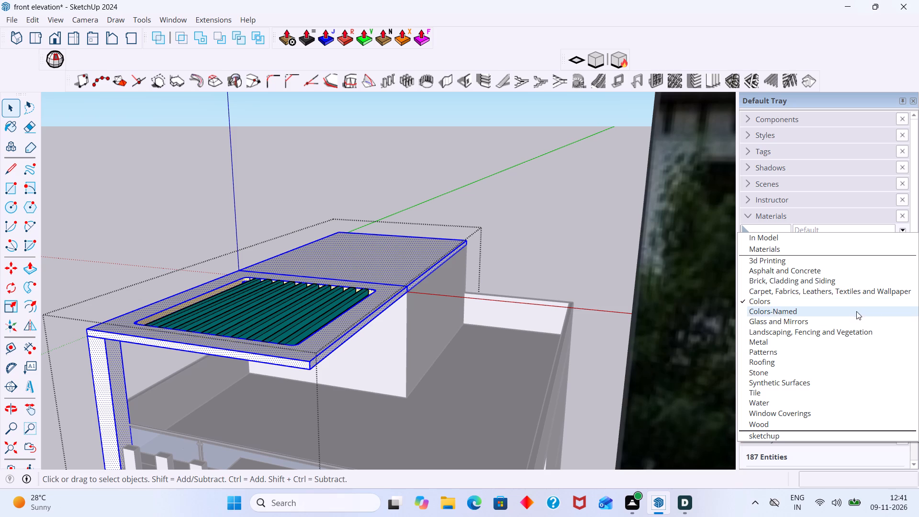
left_click(768, 273)
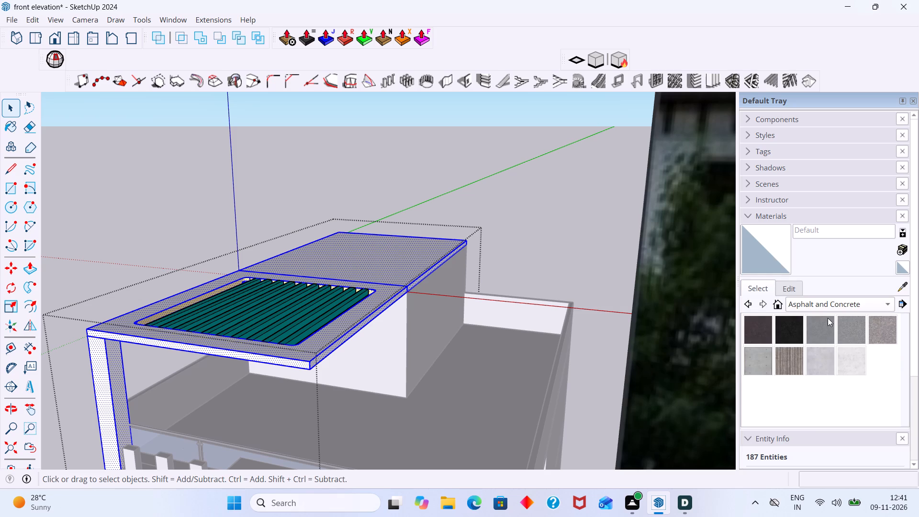
left_click(852, 334)
scroll(424, 297, "up", 5)
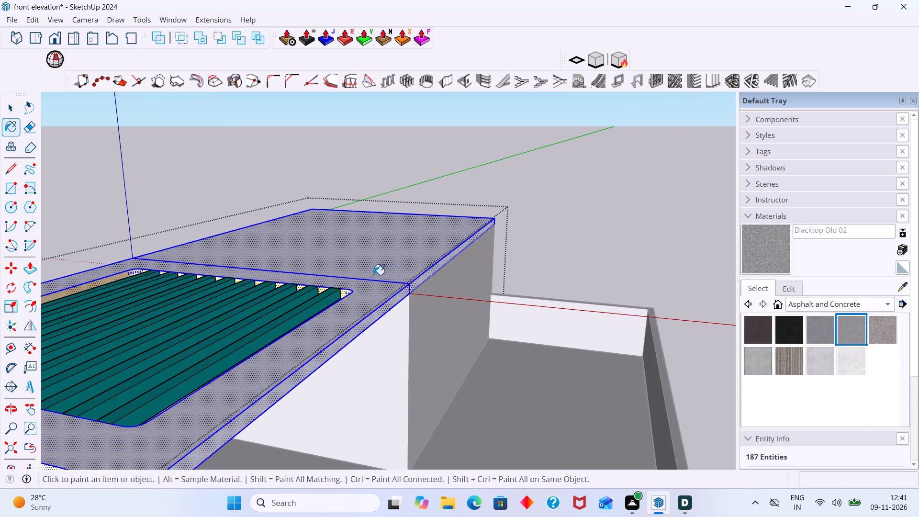
left_click(373, 275)
scroll(377, 283, "down", 3)
middle_click_drag(375, 317, 393, 220)
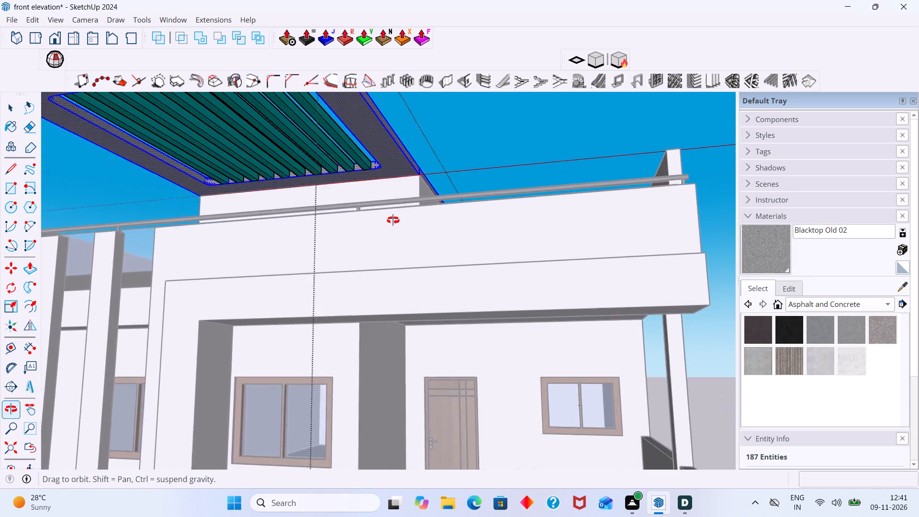
middle_click_drag(393, 220, 415, 275)
key("space")
left_click(518, 192)
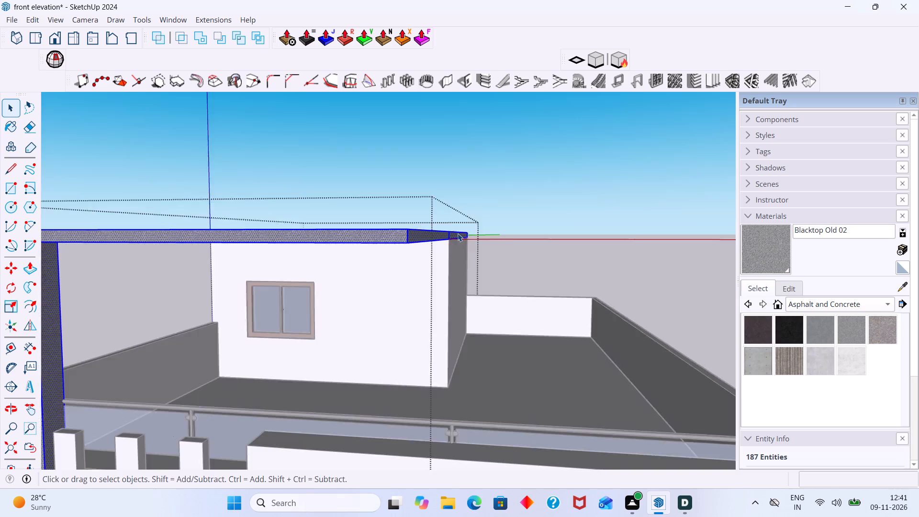
Paint the canopy's underside face inside the group with 0048_PaleGoldenrod from Colors-Named.
middle_click_drag(436, 252, 394, 201)
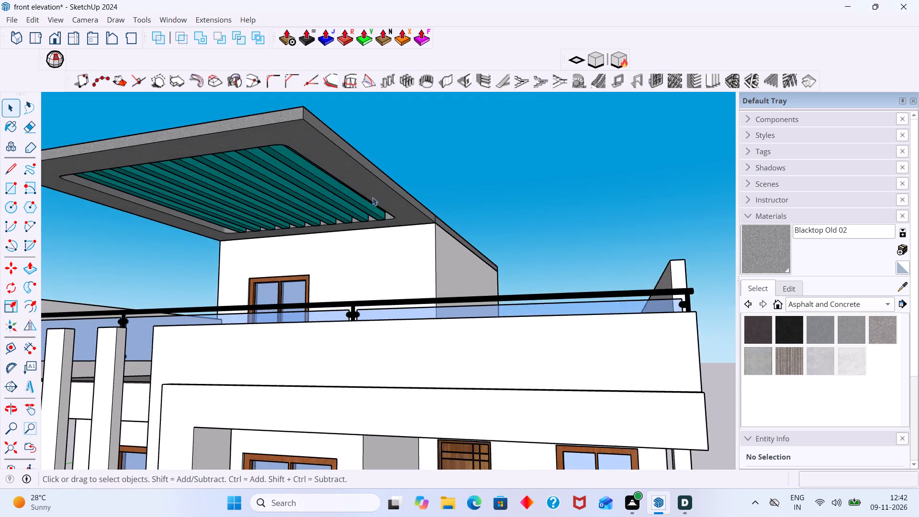
scroll(364, 190, "up", 3)
middle_click_drag(350, 187, 357, 164)
scroll(370, 143, "up", 2)
triple_click(361, 154)
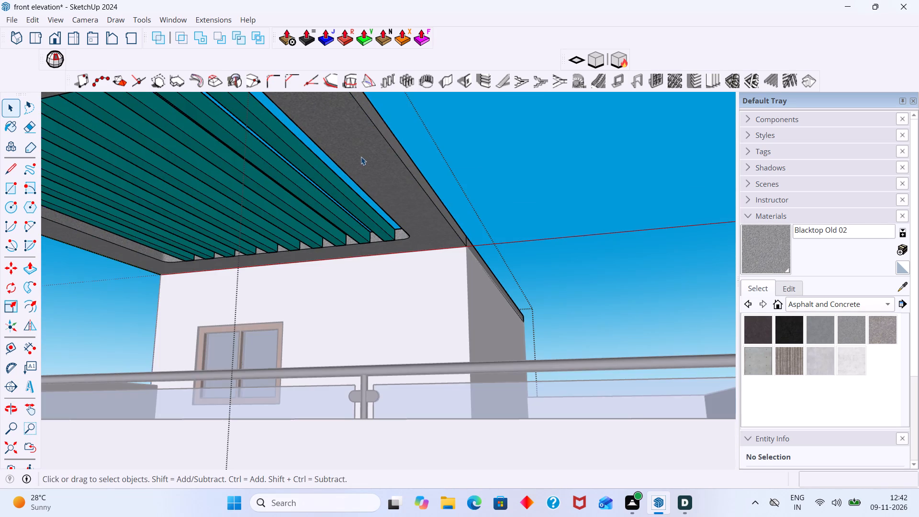
left_click(361, 160)
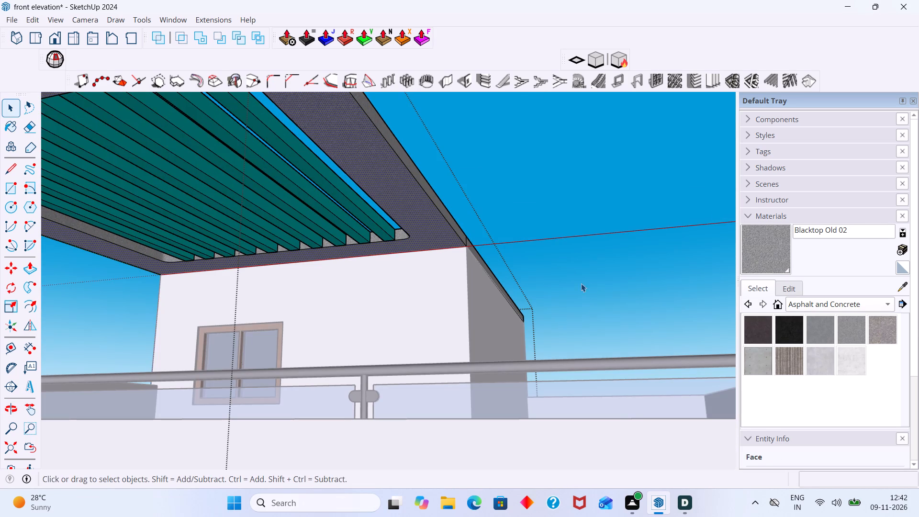
left_click(890, 304)
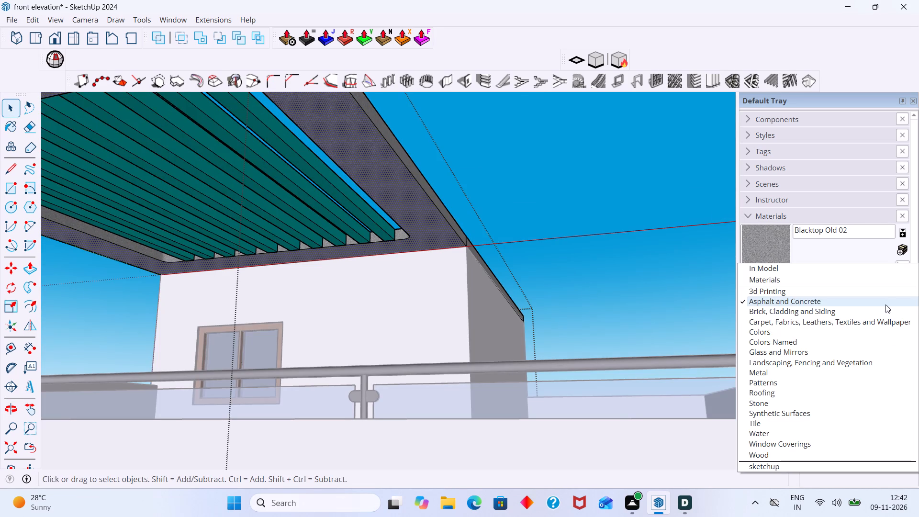
left_click(782, 340)
scroll(807, 359, "down", 2)
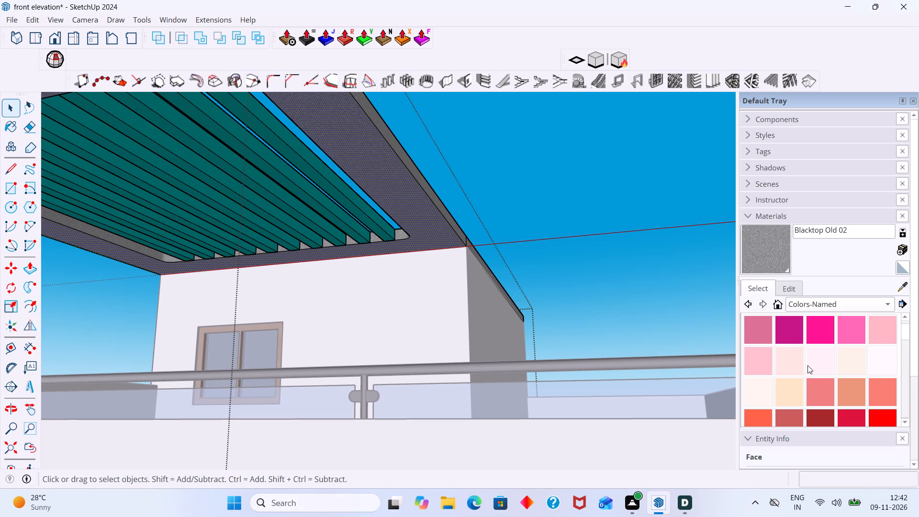
scroll(807, 365, "down", 20)
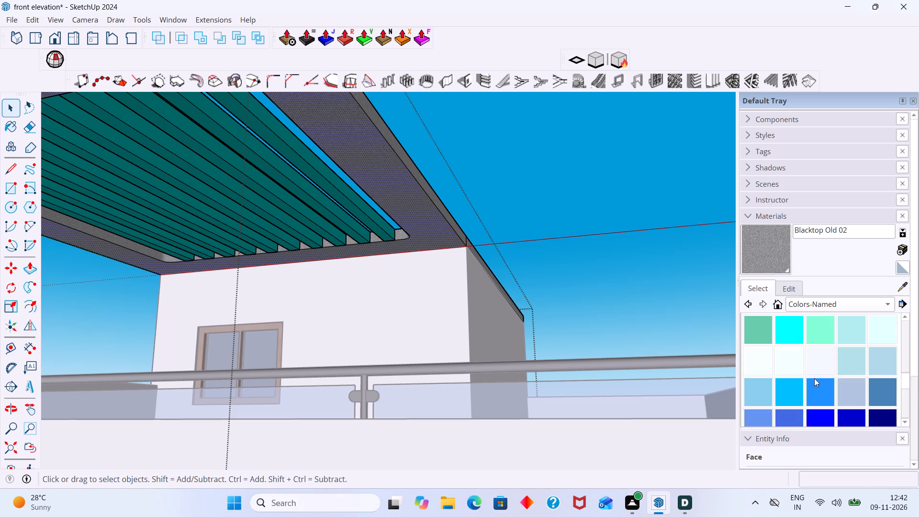
scroll(814, 378, "down", 8)
scroll(819, 382, "up", 15)
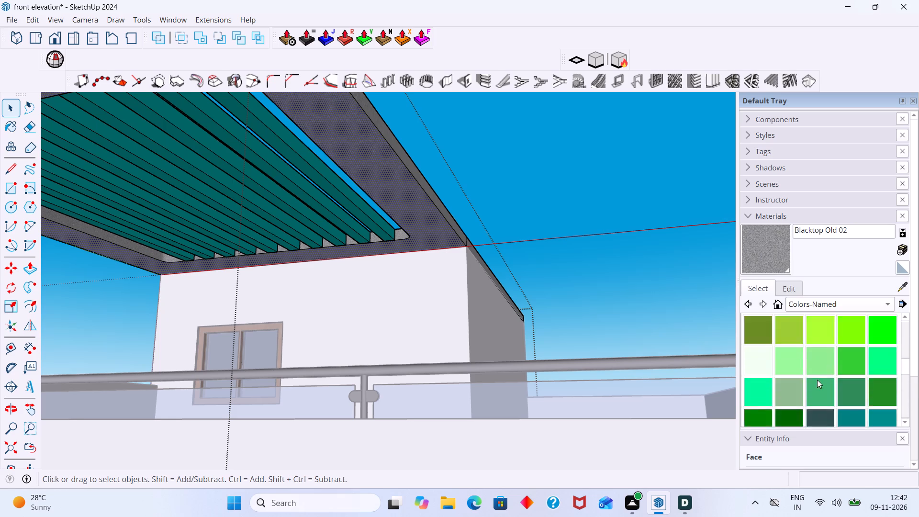
scroll(817, 380, "up", 5)
scroll(816, 378, "down", 1)
left_click(815, 369)
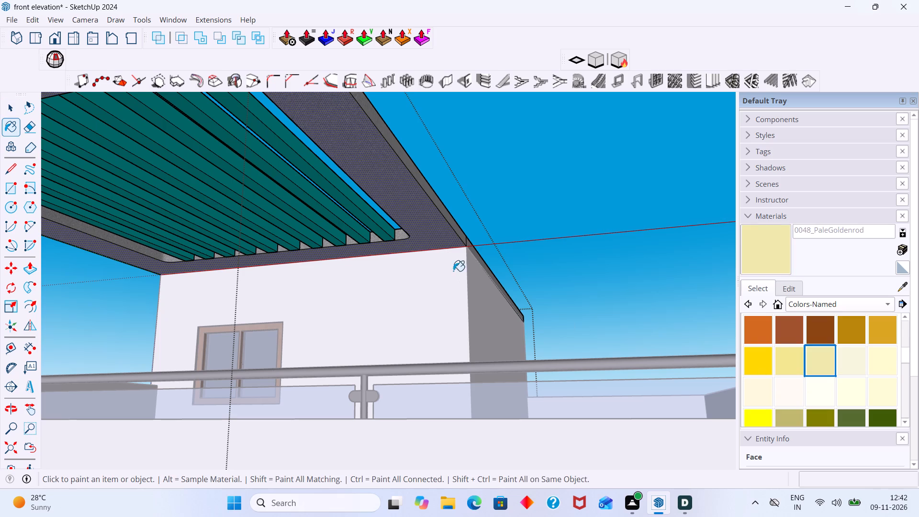
scroll(407, 215, "up", 3)
left_click(404, 205)
scroll(425, 232, "down", 7)
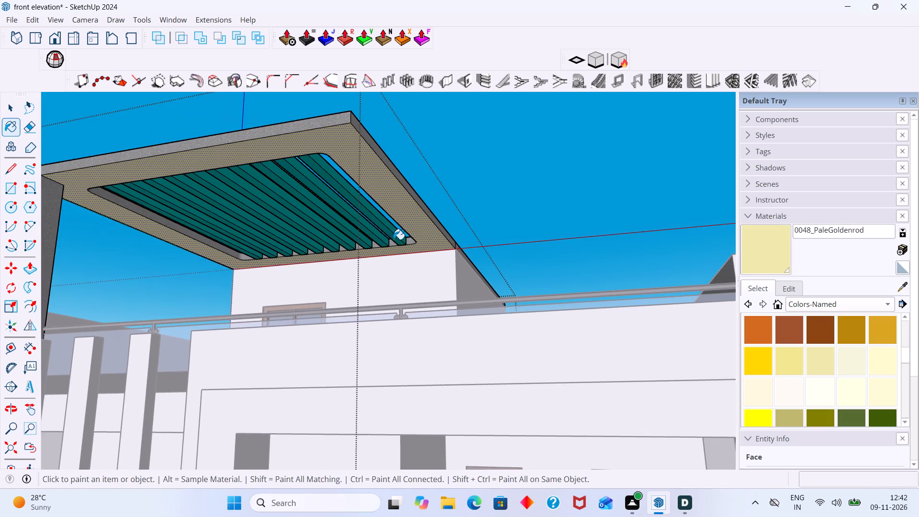
middle_click_drag(366, 229, 502, 237)
Paint the inner edge surface of the canopy's slatted opening with 0048_PaleGoldenrod and leave the group.
scroll(434, 236, "up", 4)
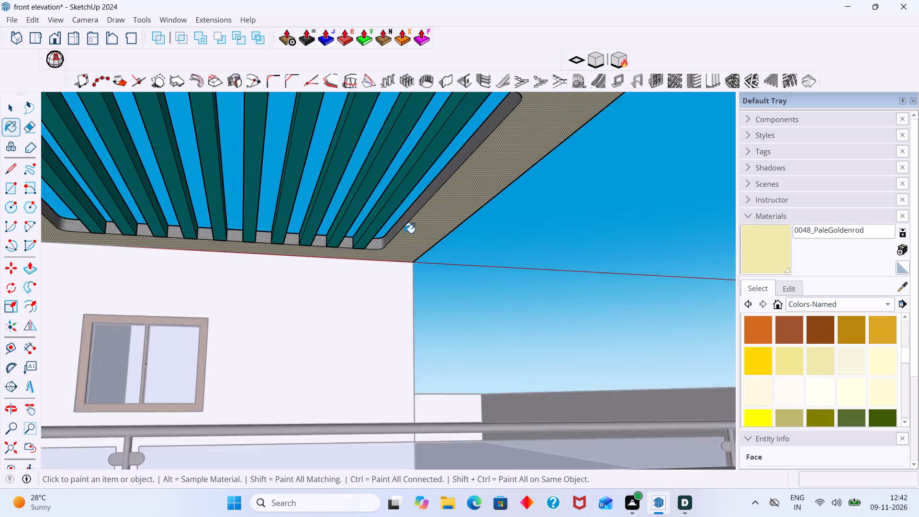
scroll(404, 233, "up", 10)
left_click(359, 251)
scroll(397, 244, "down", 7)
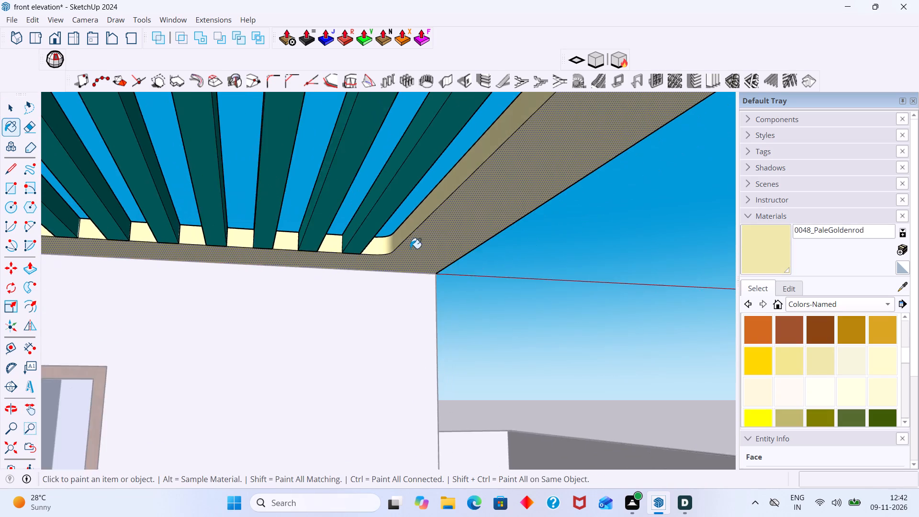
scroll(410, 248, "down", 9)
key("space")
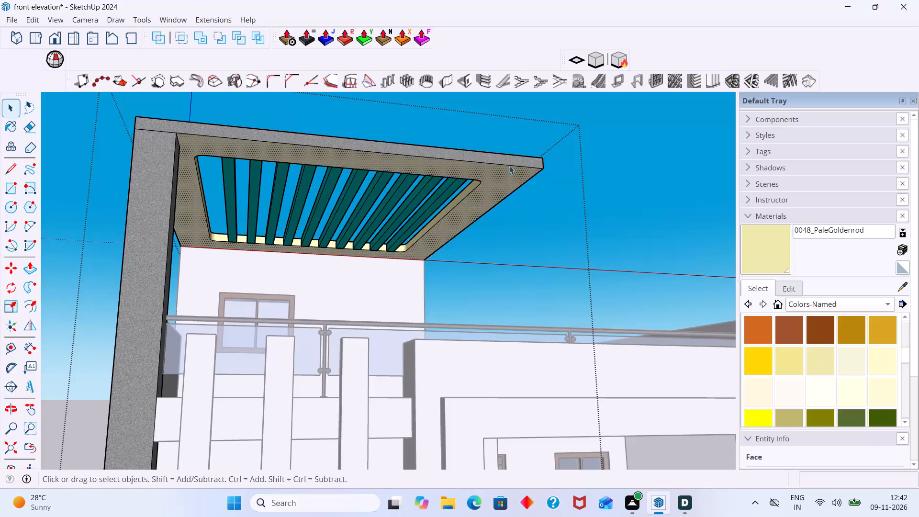
left_click(635, 169)
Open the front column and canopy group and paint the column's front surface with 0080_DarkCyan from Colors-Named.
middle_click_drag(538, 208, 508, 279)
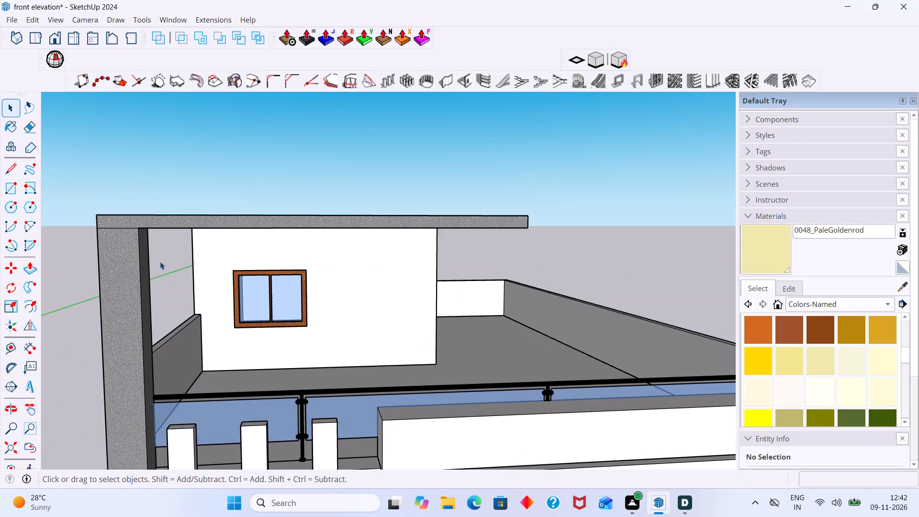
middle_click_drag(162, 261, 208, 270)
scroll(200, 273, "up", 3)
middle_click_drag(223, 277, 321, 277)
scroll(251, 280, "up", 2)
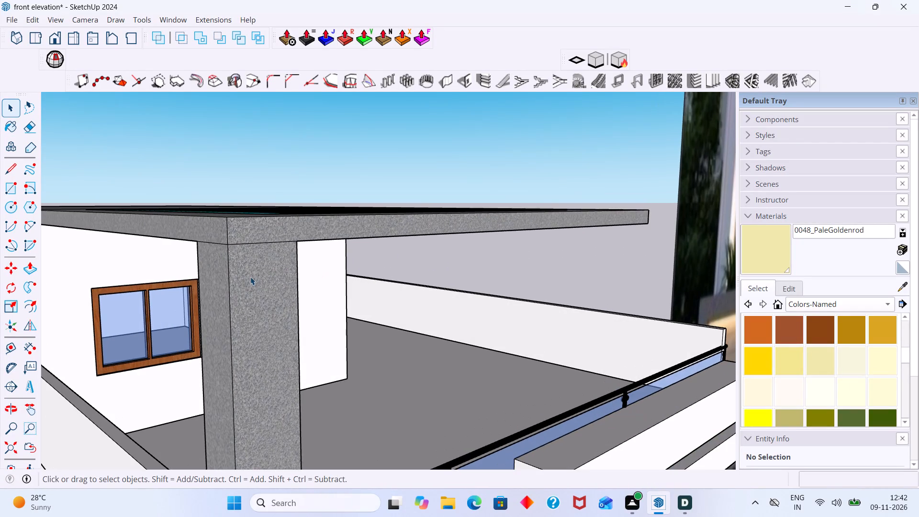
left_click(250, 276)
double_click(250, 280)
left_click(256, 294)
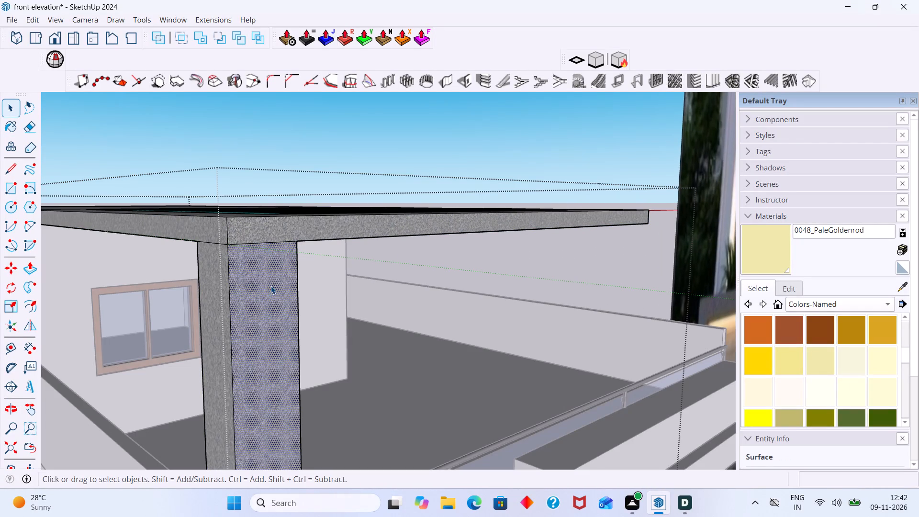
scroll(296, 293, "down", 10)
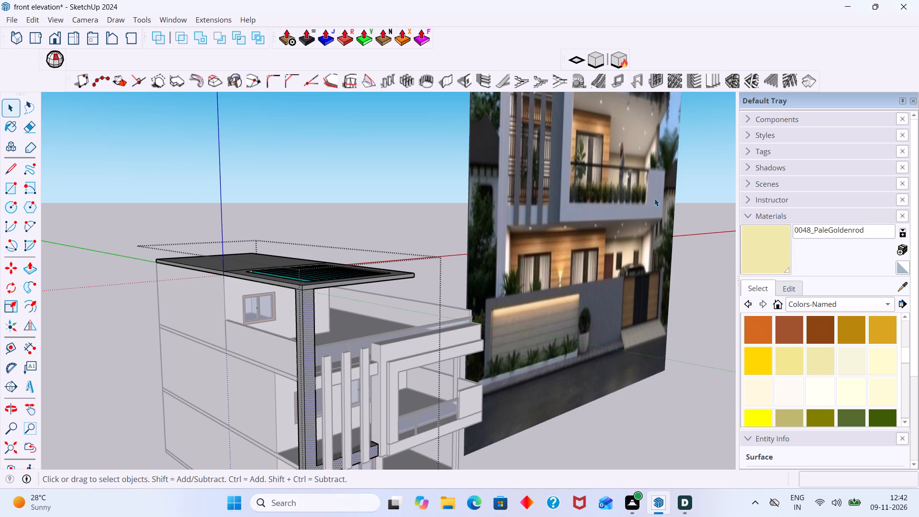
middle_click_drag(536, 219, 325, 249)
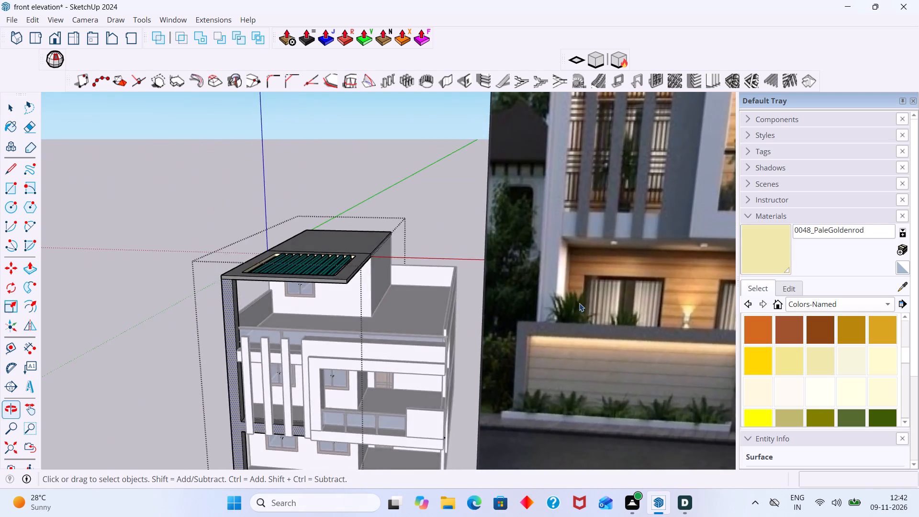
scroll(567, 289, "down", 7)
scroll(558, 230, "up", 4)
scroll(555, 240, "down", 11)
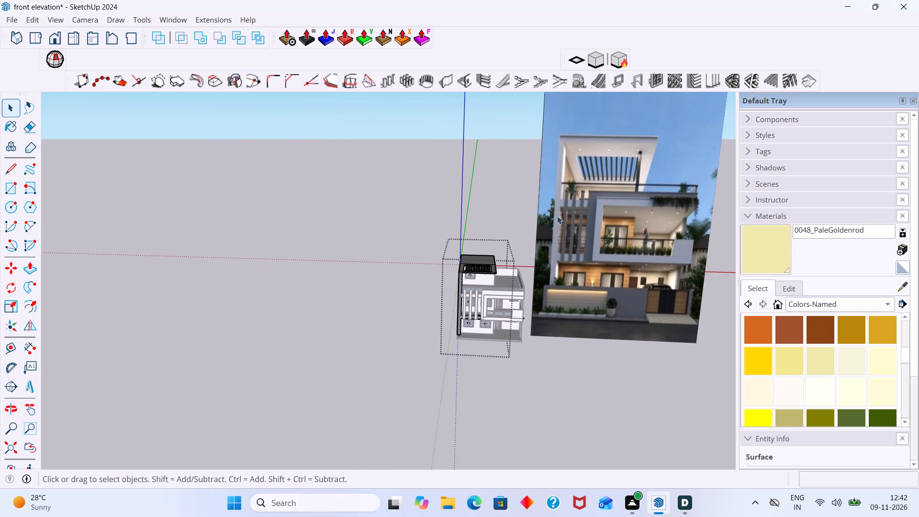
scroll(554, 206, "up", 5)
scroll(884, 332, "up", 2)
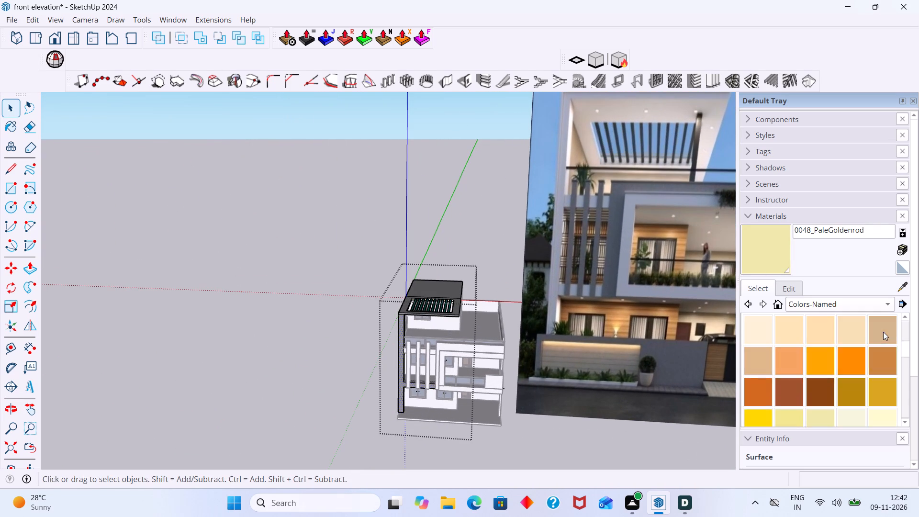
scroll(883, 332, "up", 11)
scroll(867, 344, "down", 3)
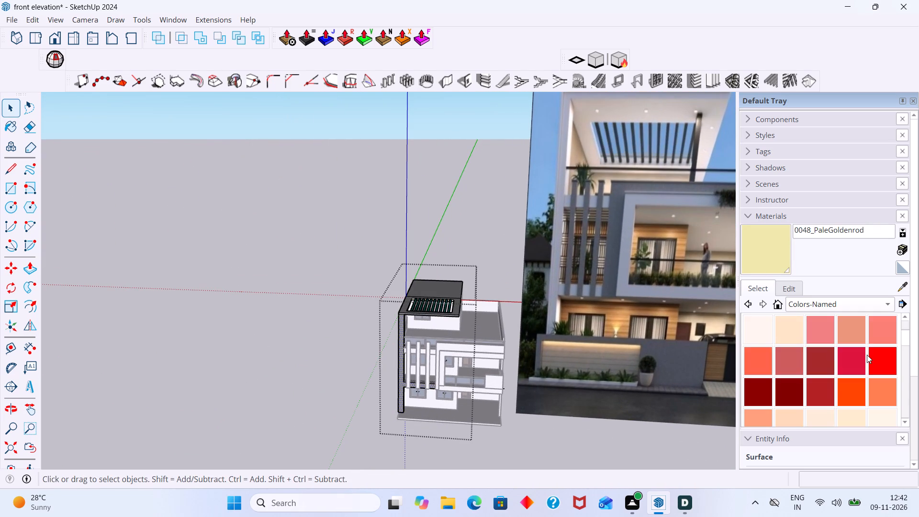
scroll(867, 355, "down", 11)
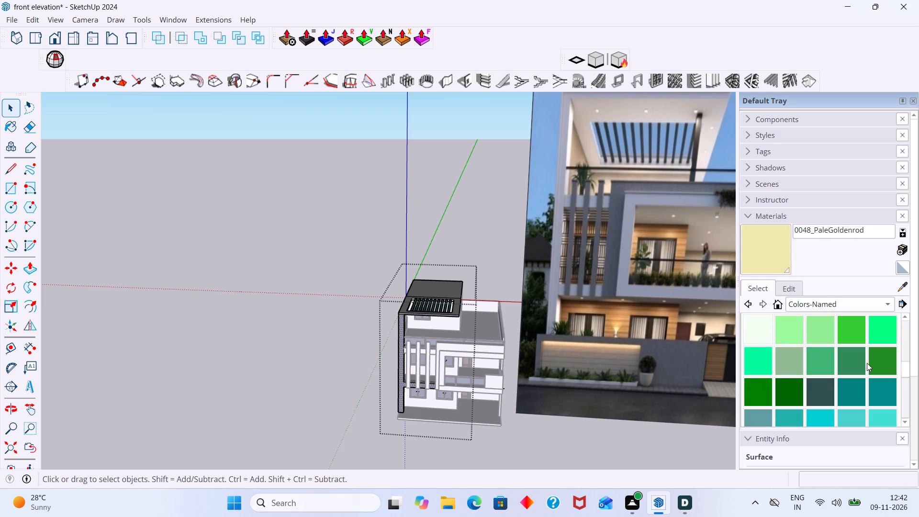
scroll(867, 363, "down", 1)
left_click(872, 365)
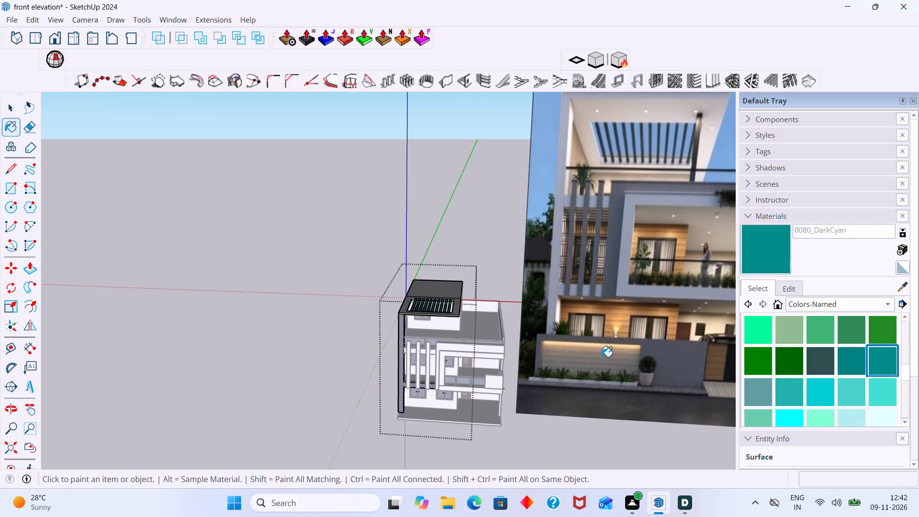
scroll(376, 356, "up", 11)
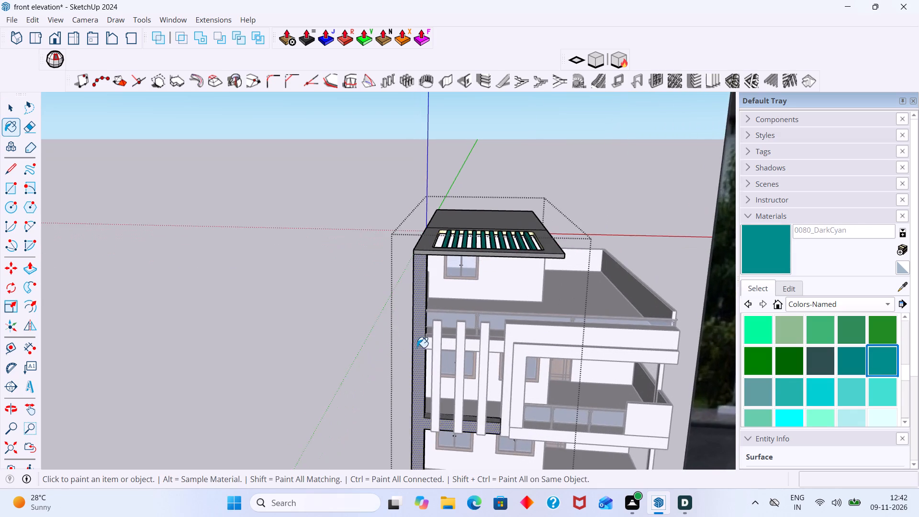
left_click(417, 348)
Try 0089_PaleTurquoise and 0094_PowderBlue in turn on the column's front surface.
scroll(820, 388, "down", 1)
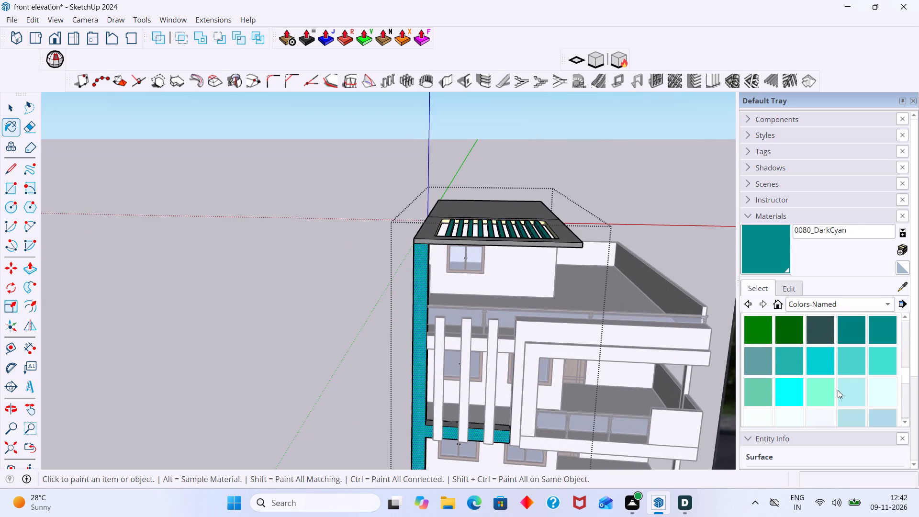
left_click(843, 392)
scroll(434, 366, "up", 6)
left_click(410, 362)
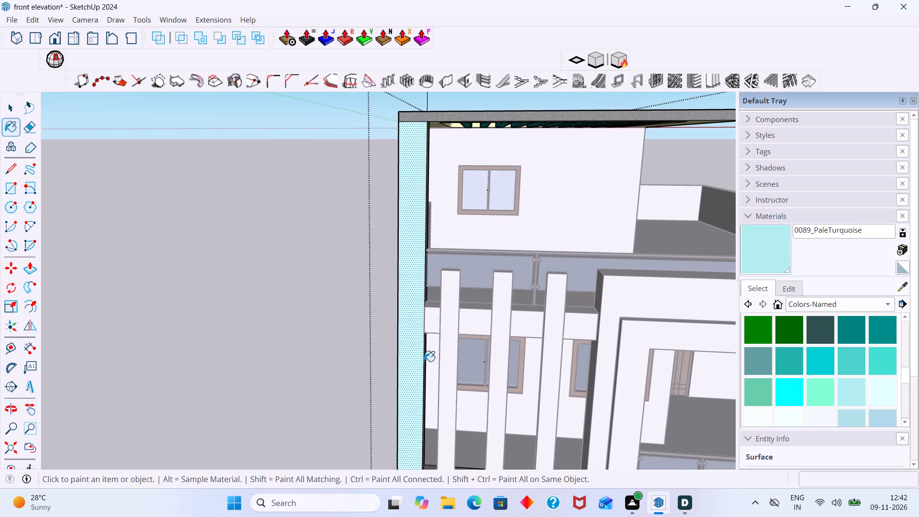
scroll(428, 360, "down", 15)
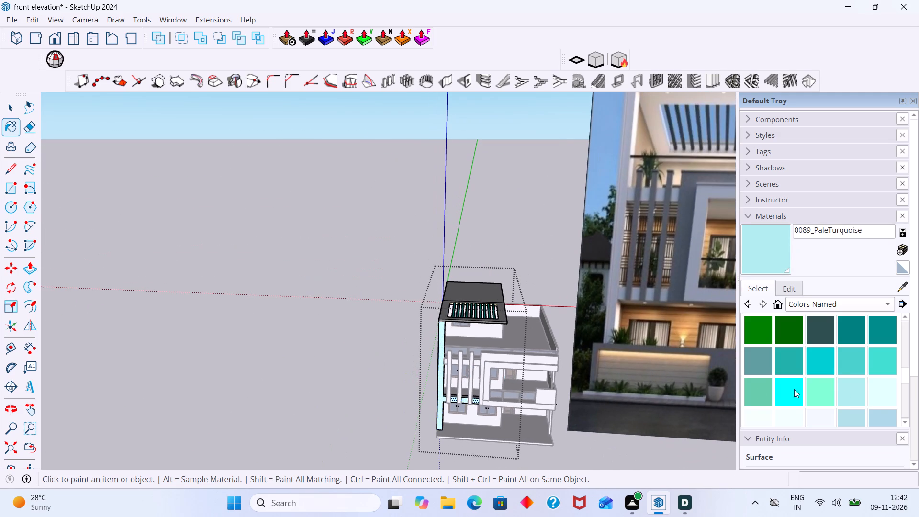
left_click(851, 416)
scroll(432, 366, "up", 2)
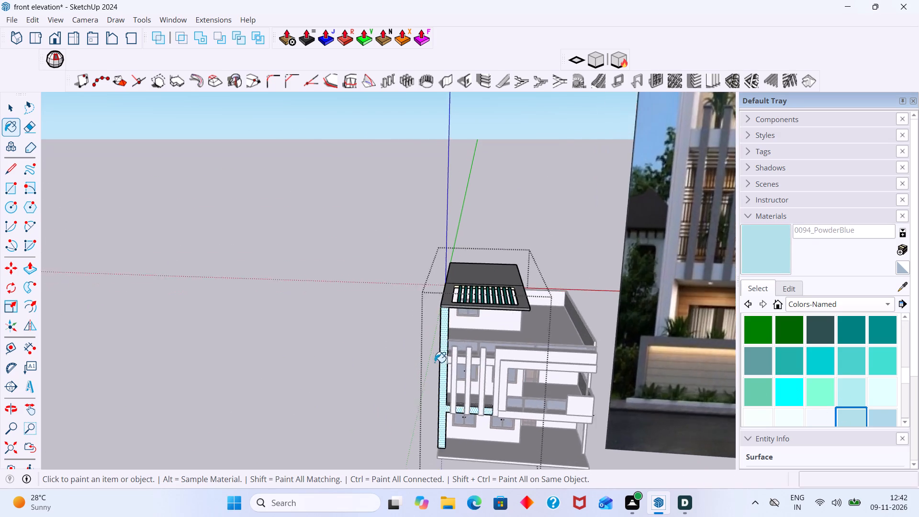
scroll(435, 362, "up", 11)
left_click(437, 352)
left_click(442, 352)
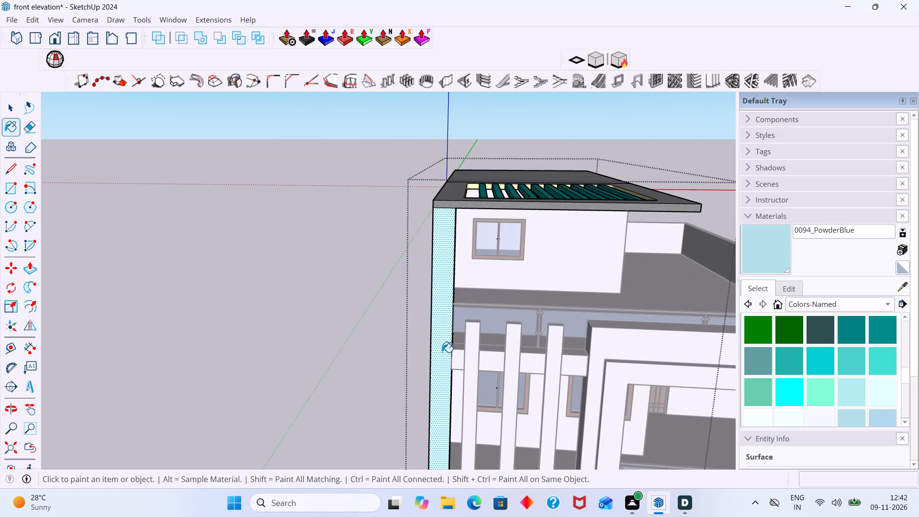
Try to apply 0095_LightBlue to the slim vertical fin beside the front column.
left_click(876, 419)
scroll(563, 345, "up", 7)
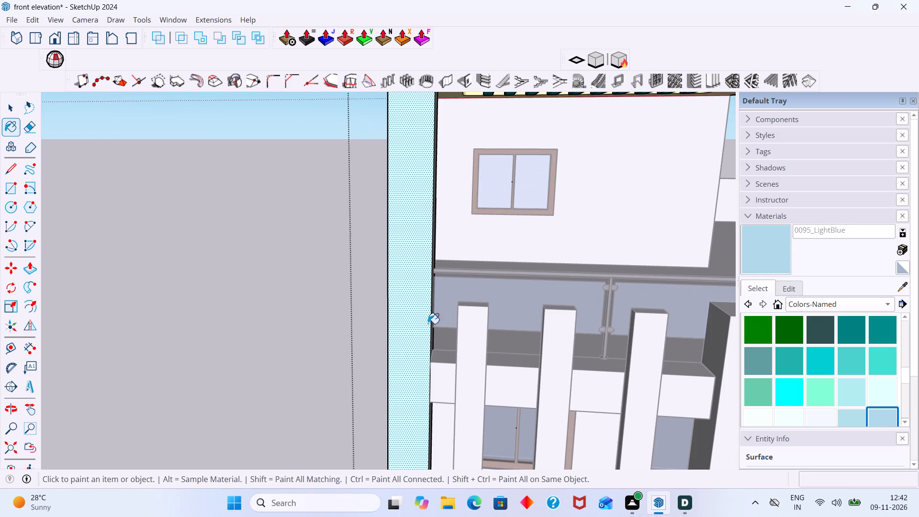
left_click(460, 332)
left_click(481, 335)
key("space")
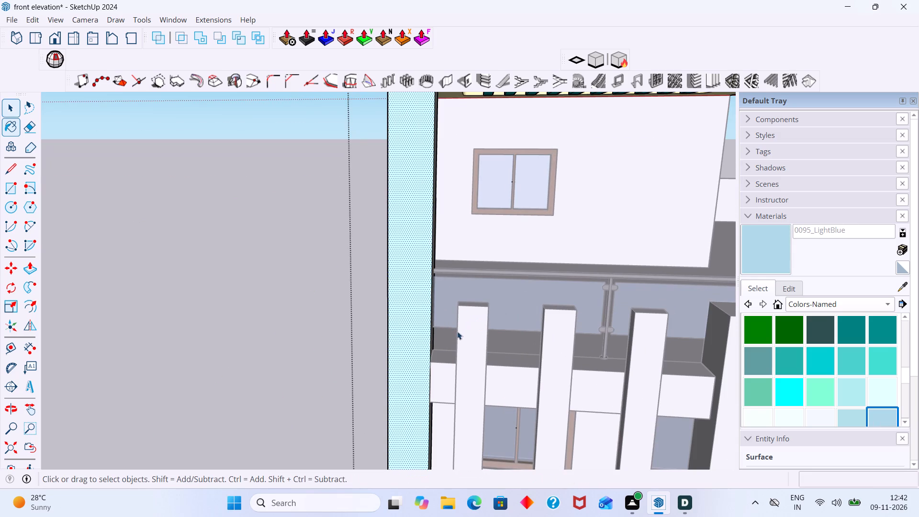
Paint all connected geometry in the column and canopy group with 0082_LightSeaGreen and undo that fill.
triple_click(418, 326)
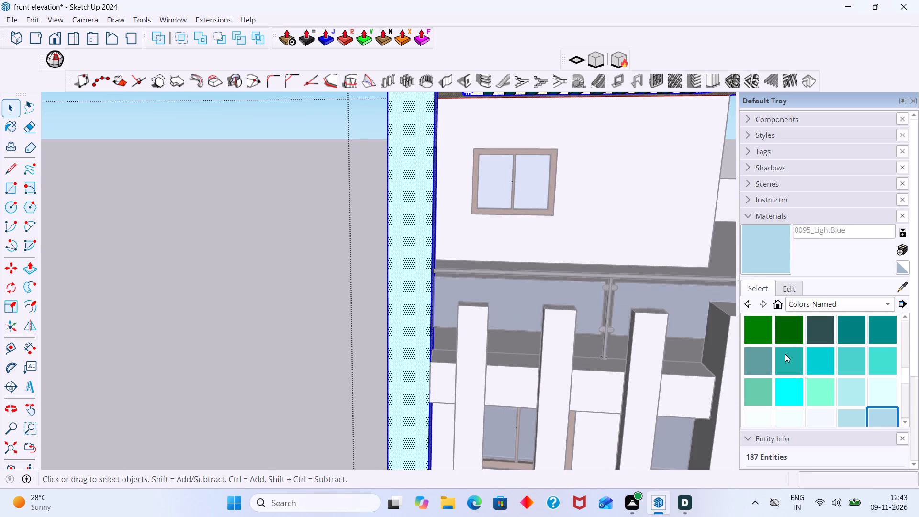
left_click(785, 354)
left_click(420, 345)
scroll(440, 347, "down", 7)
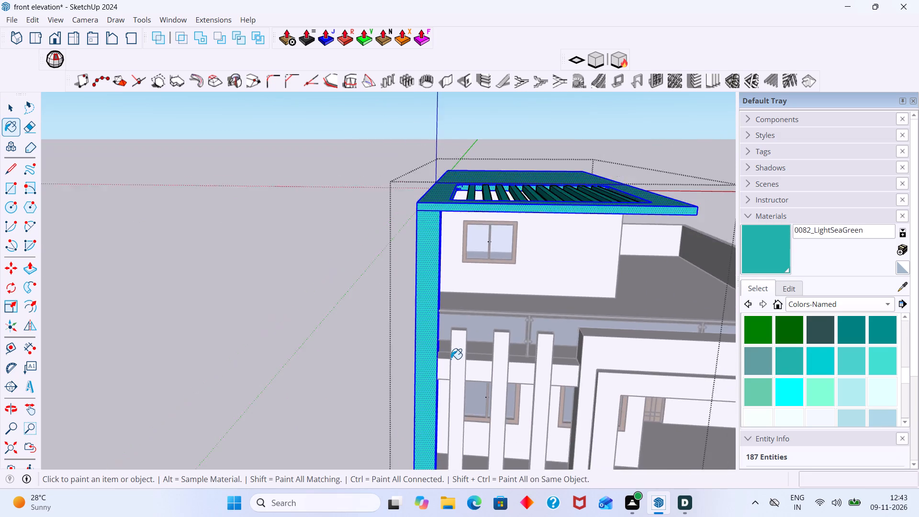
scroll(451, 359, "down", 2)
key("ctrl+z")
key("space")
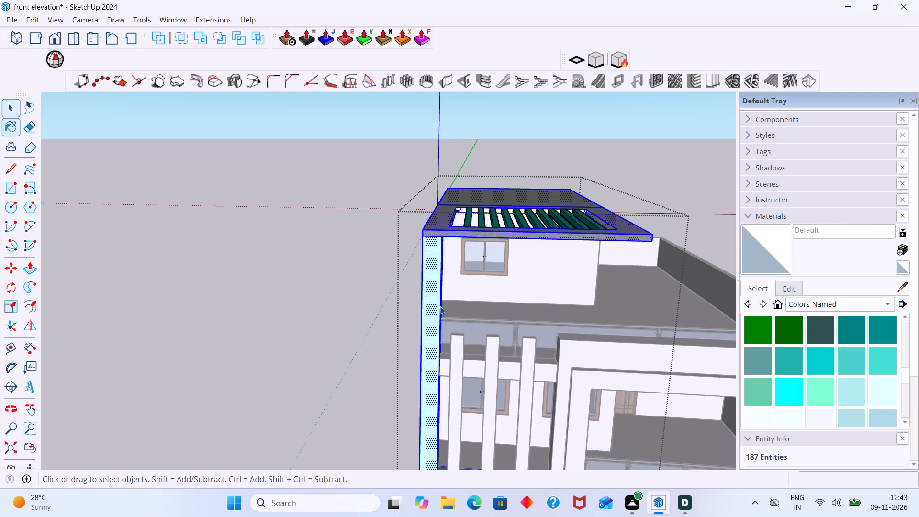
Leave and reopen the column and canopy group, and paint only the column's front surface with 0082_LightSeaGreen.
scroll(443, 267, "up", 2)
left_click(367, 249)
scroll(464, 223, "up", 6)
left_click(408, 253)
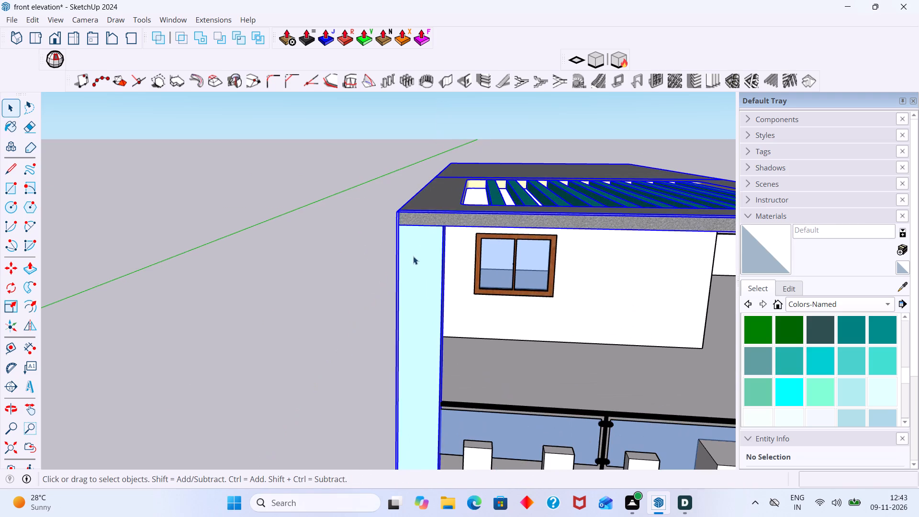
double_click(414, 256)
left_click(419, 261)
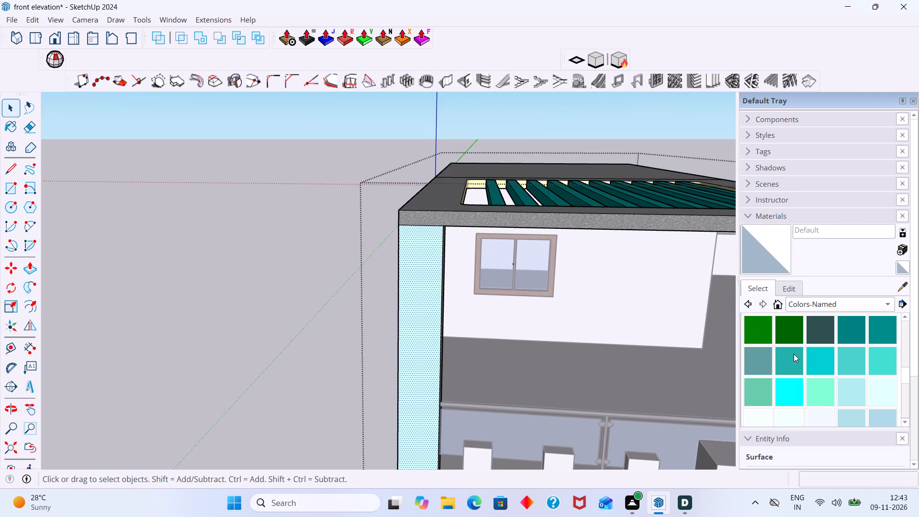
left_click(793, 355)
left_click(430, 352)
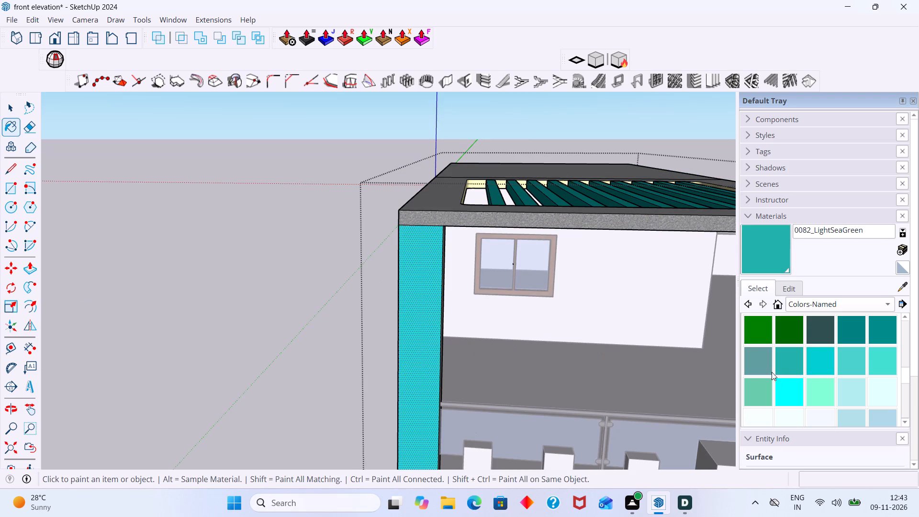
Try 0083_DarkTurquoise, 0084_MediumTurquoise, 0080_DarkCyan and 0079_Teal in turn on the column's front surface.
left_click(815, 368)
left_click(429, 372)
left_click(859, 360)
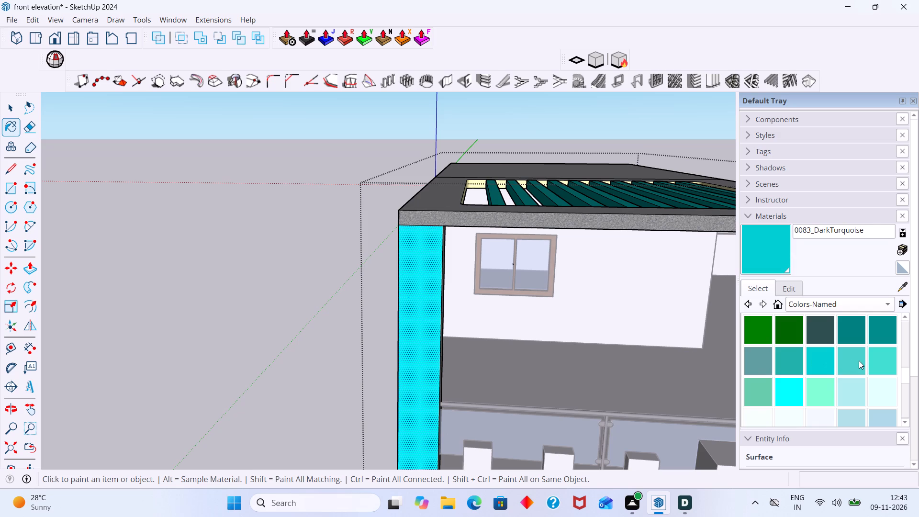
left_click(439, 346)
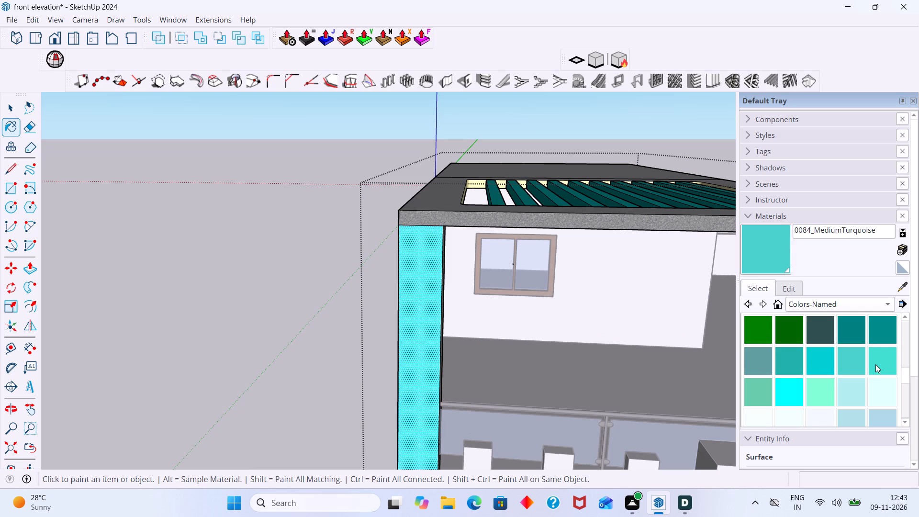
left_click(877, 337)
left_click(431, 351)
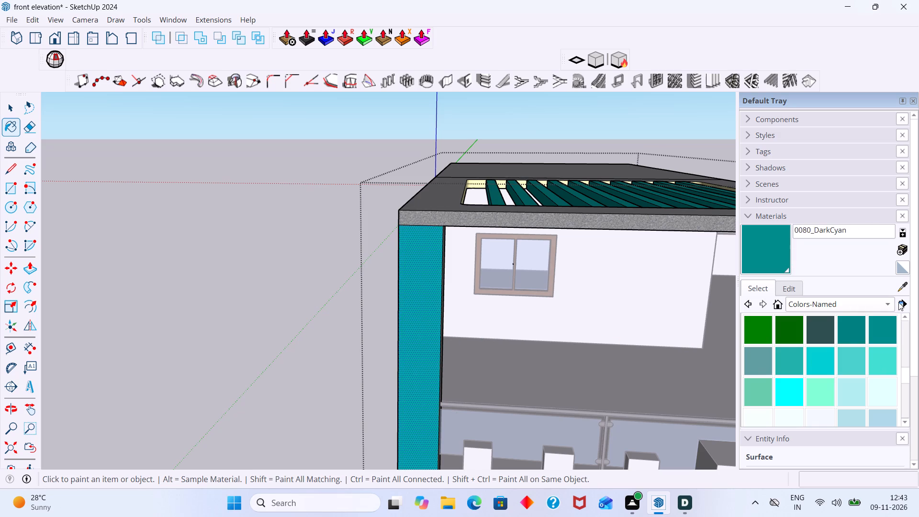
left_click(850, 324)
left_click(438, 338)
Paint the column's front surface with 0099_LightSteelBlue from Colors-Named and leave the group.
scroll(462, 334, "down", 14)
scroll(480, 327, "up", 1)
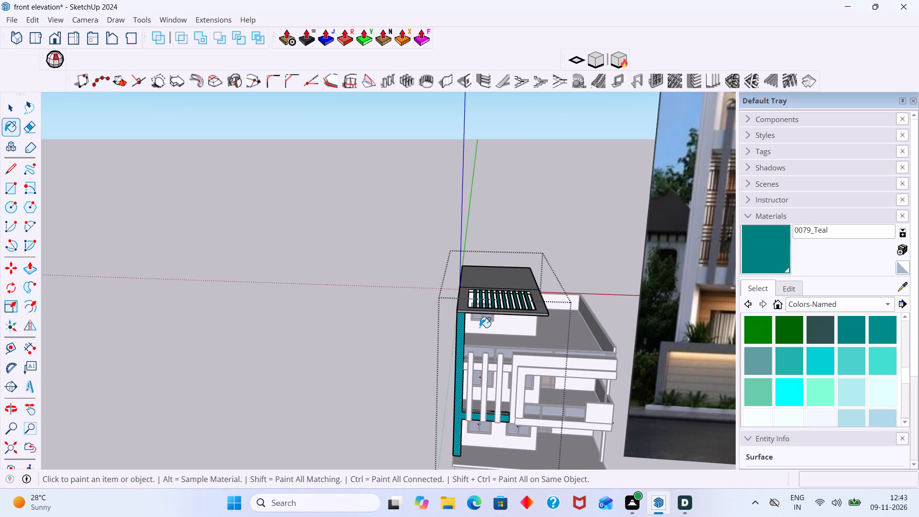
scroll(781, 352, "down", 1)
scroll(857, 405, "down", 1)
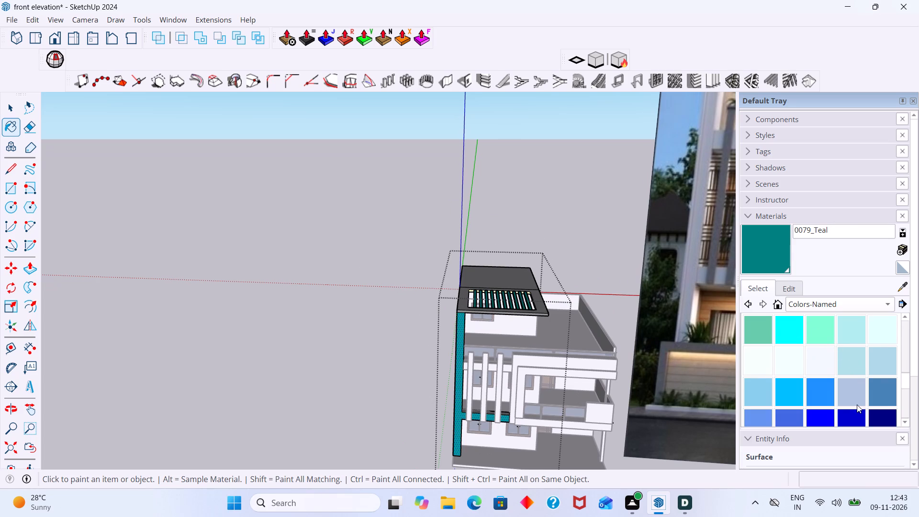
left_click(851, 398)
scroll(473, 358, "up", 9)
left_click(465, 346)
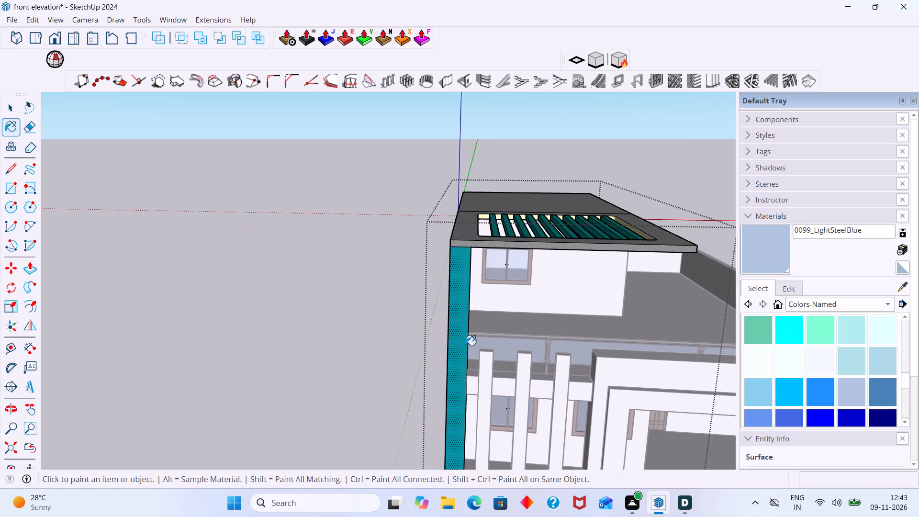
scroll(466, 346, "down", 12)
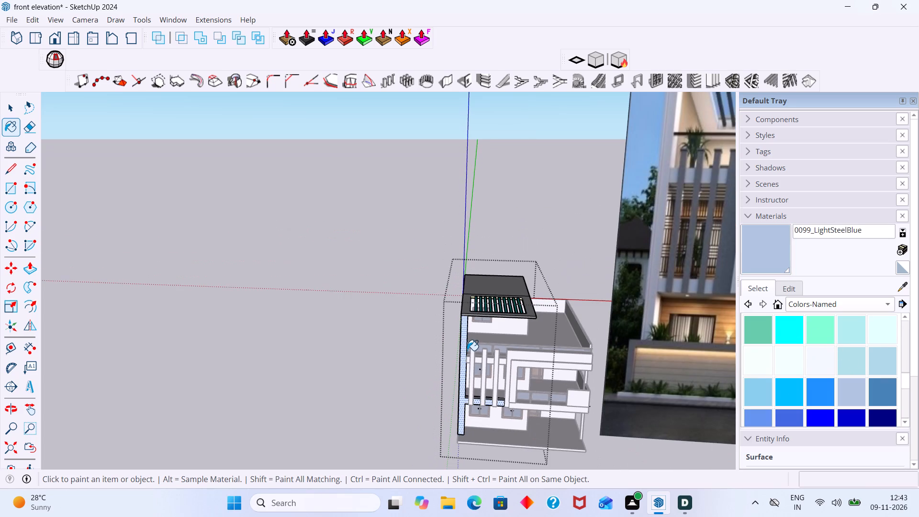
scroll(466, 348, "up", 1)
key("space")
left_click(582, 225)
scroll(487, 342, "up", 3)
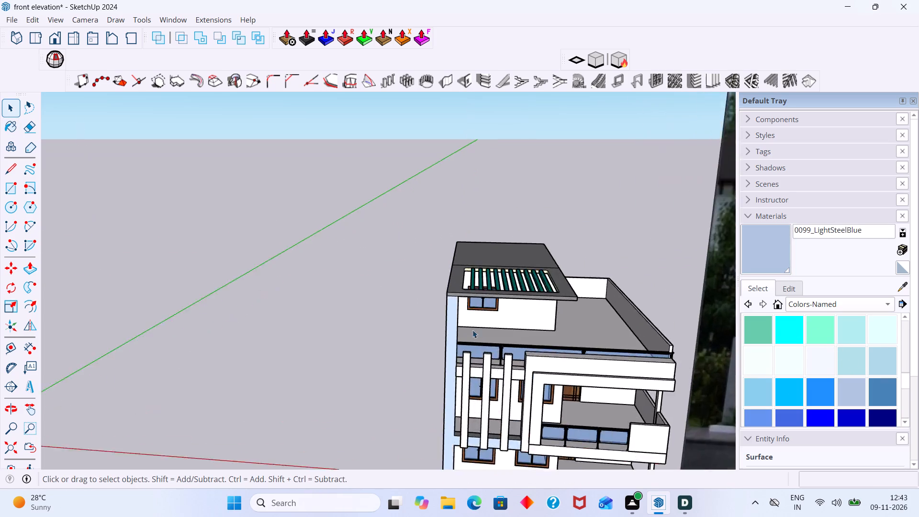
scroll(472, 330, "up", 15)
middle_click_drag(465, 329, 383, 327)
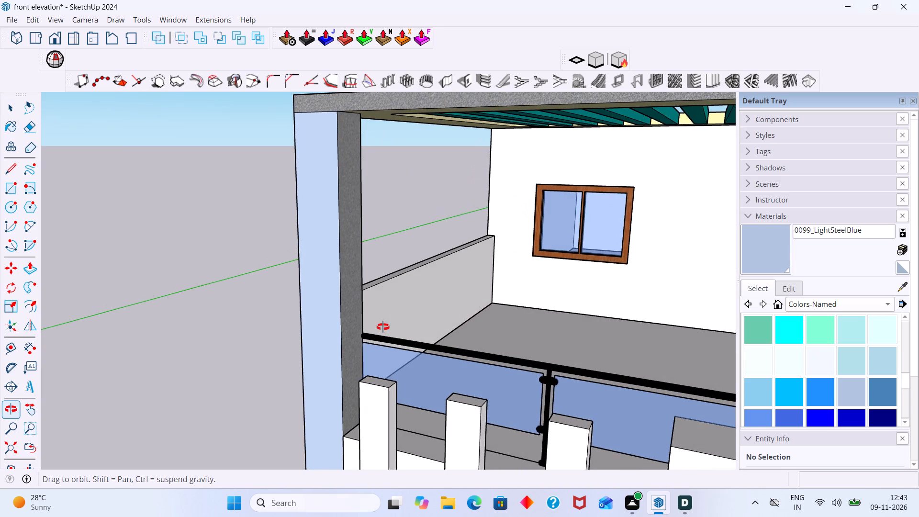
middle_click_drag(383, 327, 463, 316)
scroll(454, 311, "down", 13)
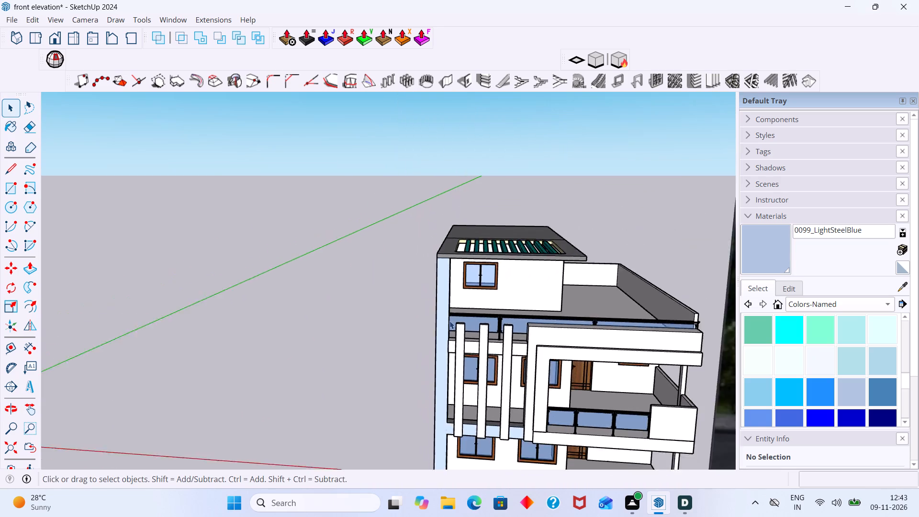
Sample 0099_LightSteelBlue from the column's front face and paint the column's inner side face inside its group.
scroll(449, 321, "down", 6)
middle_click_drag(521, 323, 494, 327)
scroll(459, 336, "up", 5)
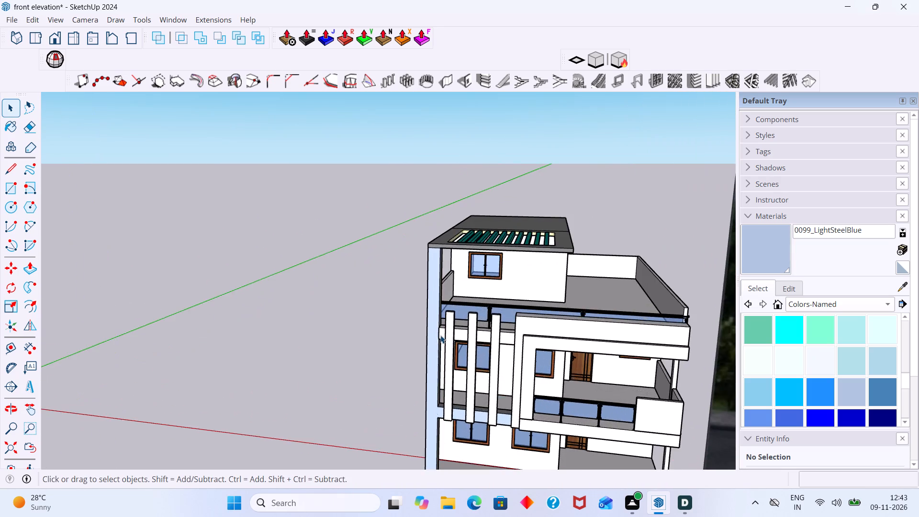
scroll(440, 335, "down", 6)
middle_click_drag(492, 326, 492, 355)
scroll(492, 355, "down", 2)
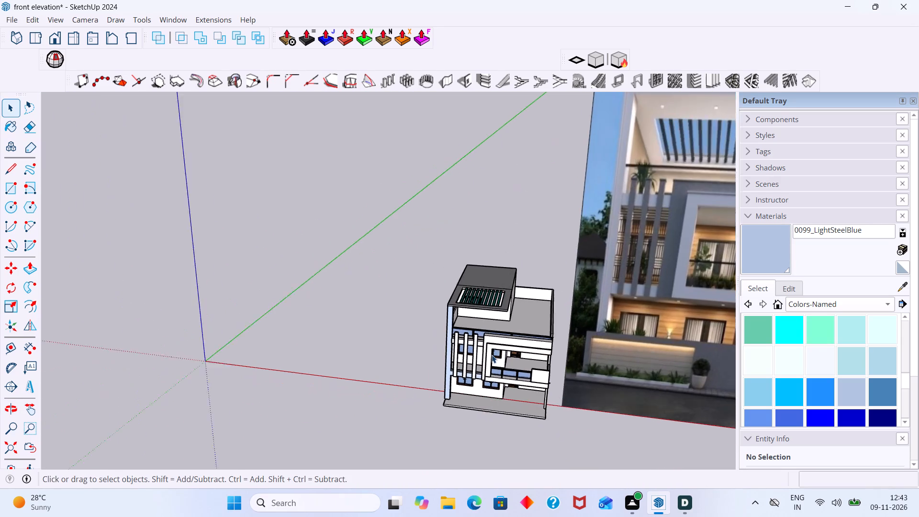
scroll(492, 355, "down", 2)
scroll(473, 355, "up", 9)
middle_click_drag(448, 353, 427, 353)
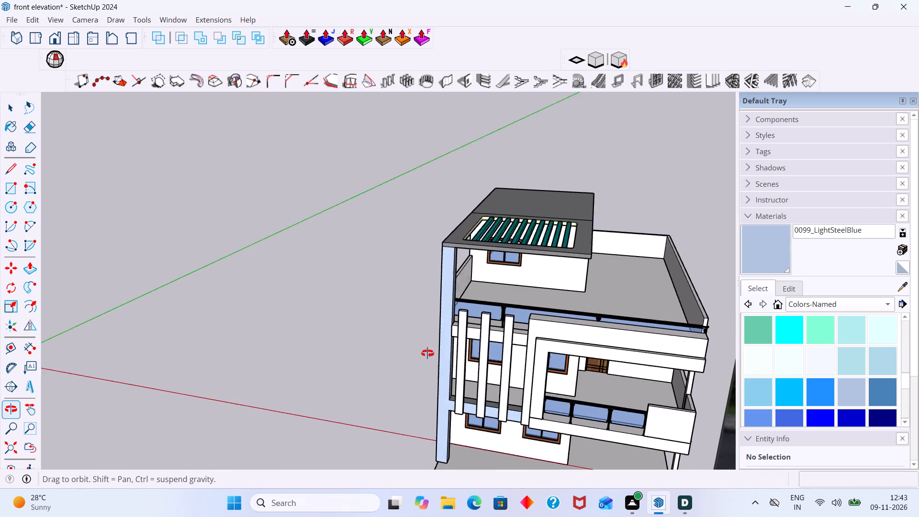
middle_click_drag(427, 353, 414, 355)
middle_click_drag(463, 360, 402, 353)
scroll(418, 301, "up", 14)
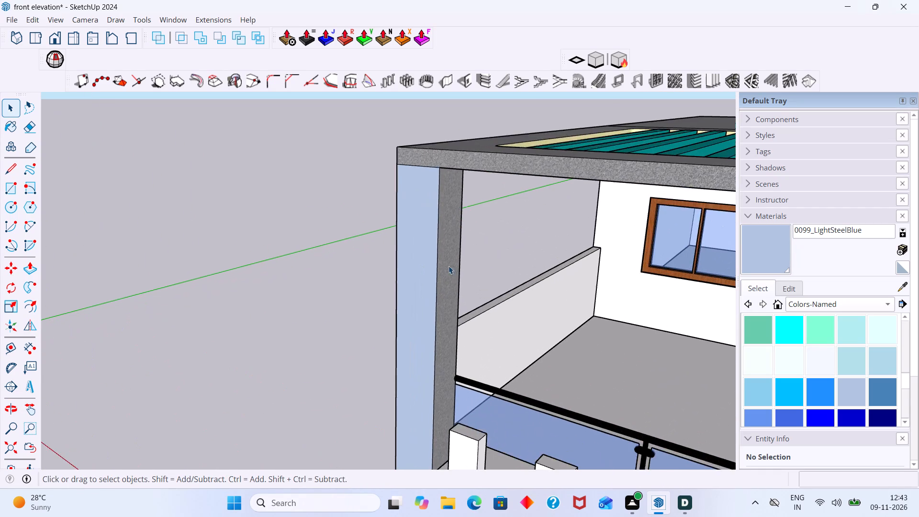
left_click(904, 284)
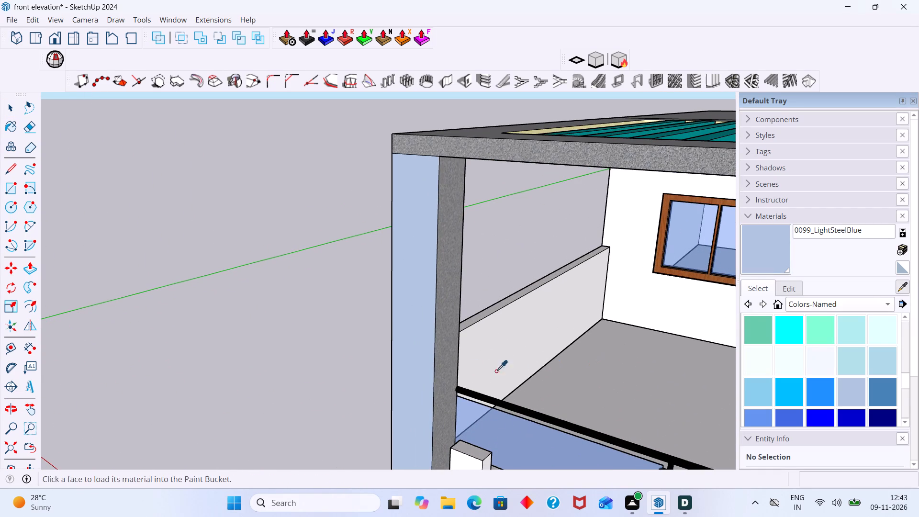
left_click(417, 370)
left_click(450, 367)
left_click(443, 367)
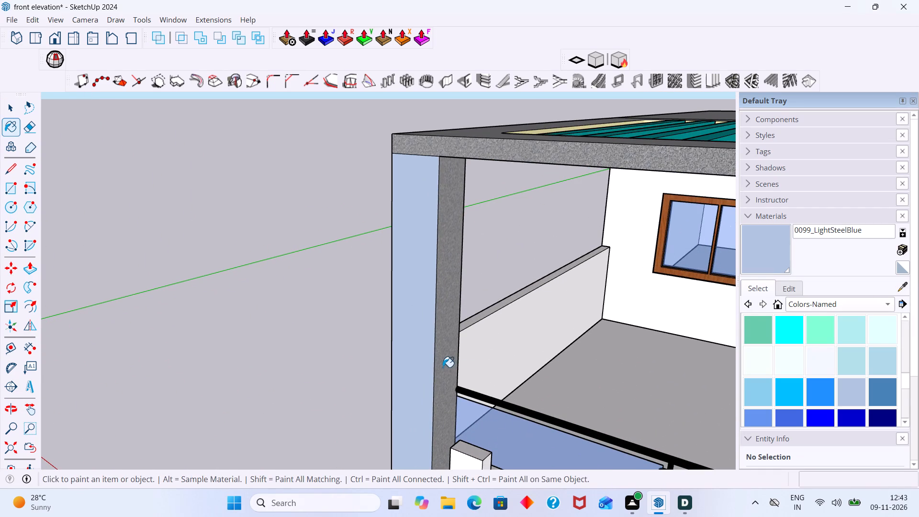
key("space")
triple_click(444, 368)
left_click(450, 370)
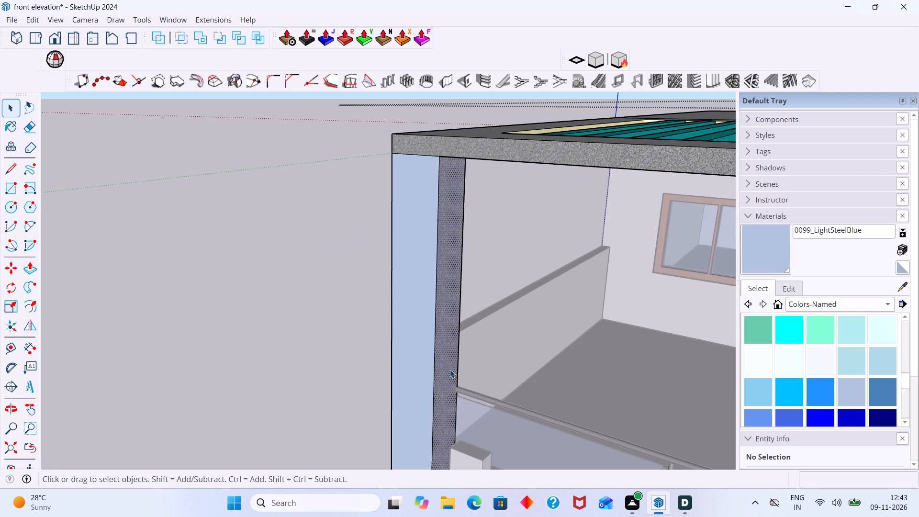
left_click(904, 290)
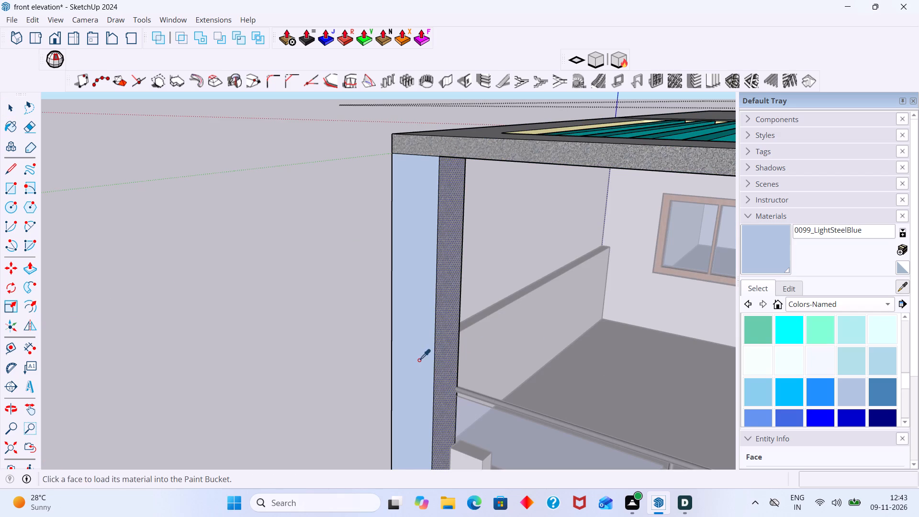
left_click(419, 360)
left_click(448, 358)
Paint the column's remaining outer side and back faces with 0099_LightSteelBlue and leave the group.
scroll(448, 358, "down", 3)
middle_click_drag(473, 370, 866, 419)
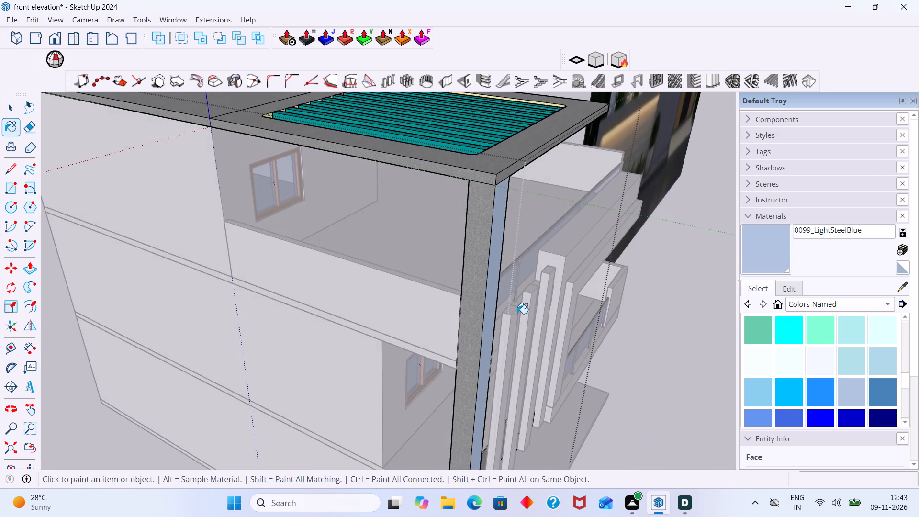
scroll(498, 305, "up", 3)
left_click(460, 288)
middle_click_drag(480, 290, 662, 305)
scroll(594, 242, "up", 3)
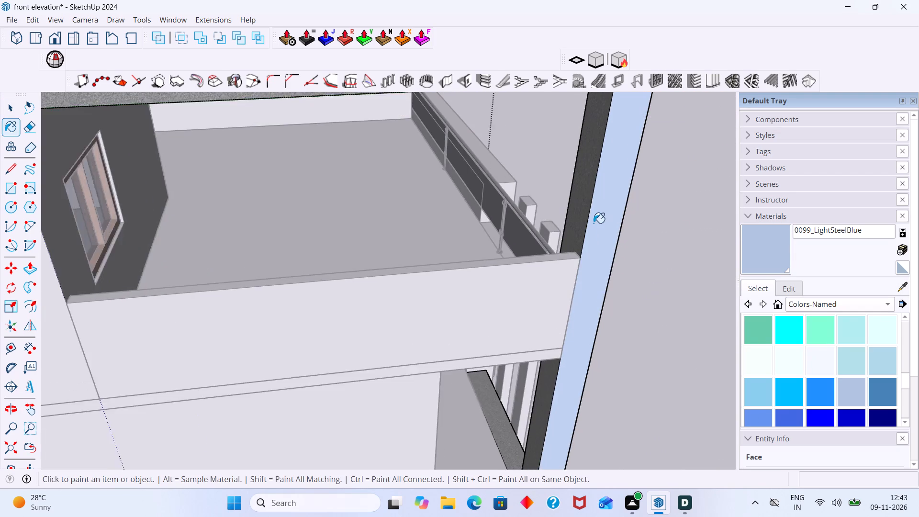
scroll(594, 223, "up", 3)
left_click(578, 203)
scroll(586, 202, "down", 16)
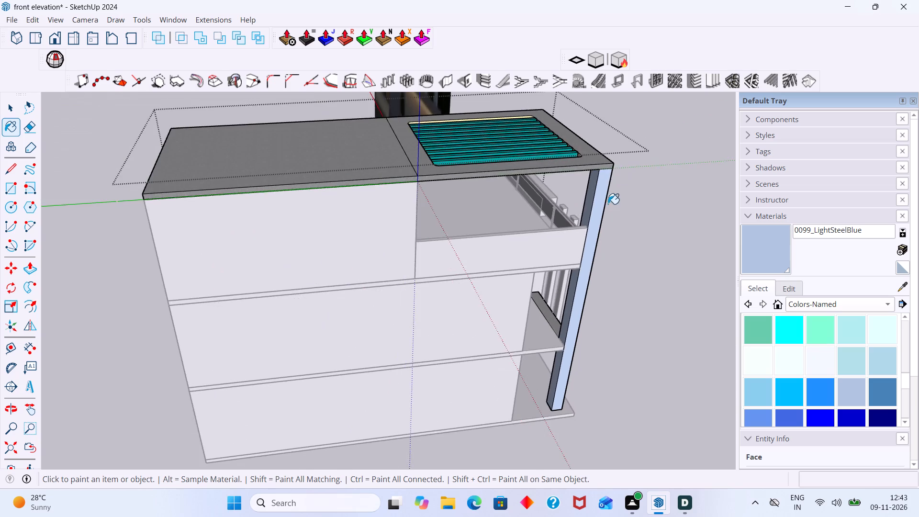
middle_click_drag(605, 204, 438, 234)
middle_click_drag(445, 296, 408, 284)
key("space")
left_click(630, 348)
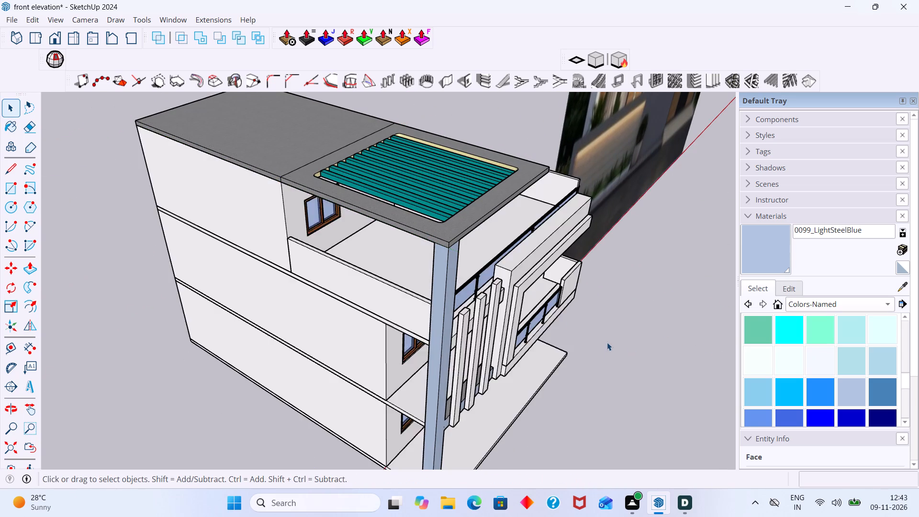
Compare the house's front facade colours with the reference photo.
scroll(598, 325, "down", 3)
middle_click_drag(586, 309, 496, 282)
scroll(511, 282, "down", 5)
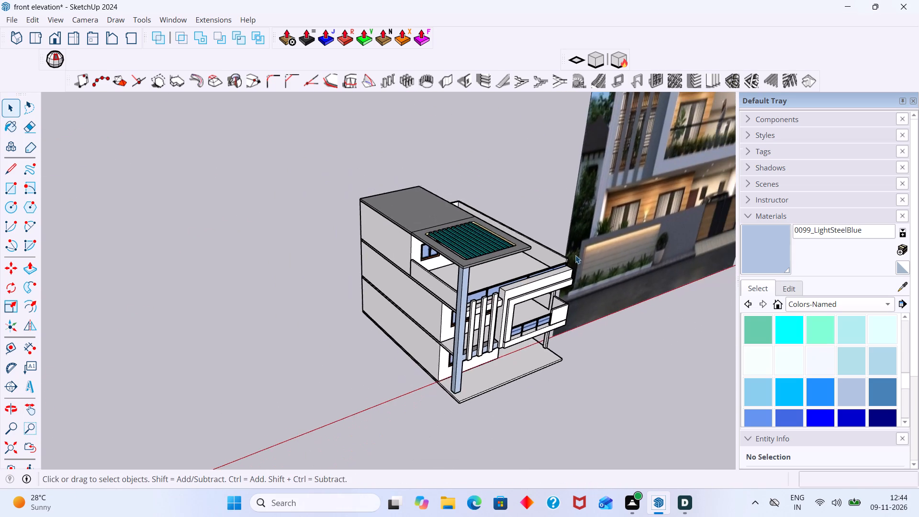
scroll(576, 255, "down", 4)
middle_click_drag(572, 269, 479, 286, "shift")
scroll(438, 321, "up", 2)
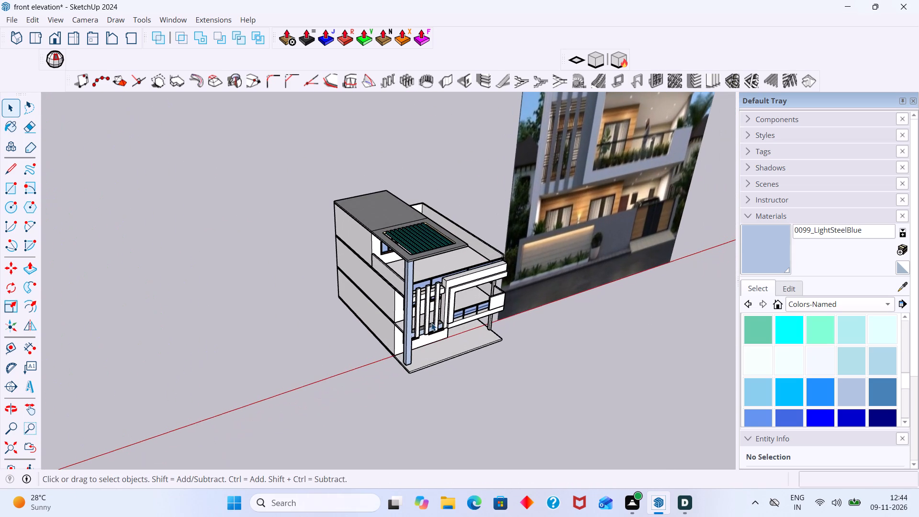
middle_click_drag(418, 330, 366, 324)
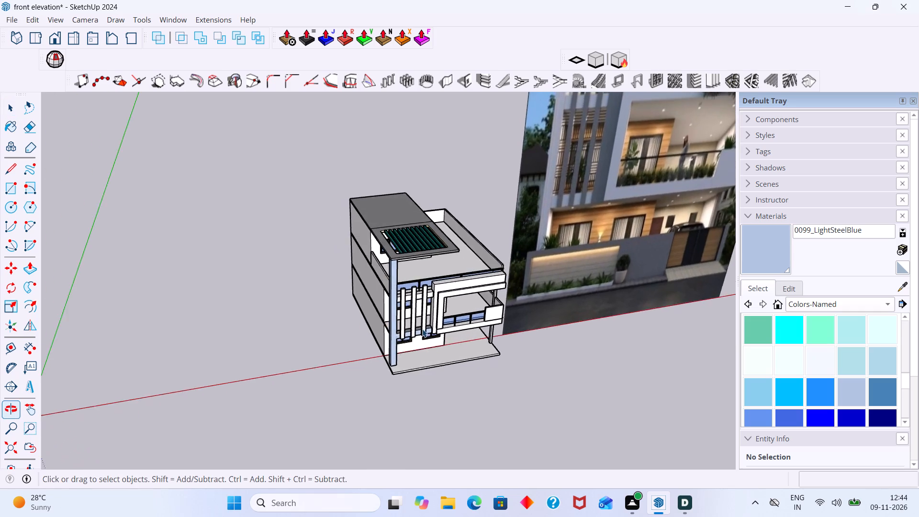
scroll(475, 310, "up", 9)
scroll(415, 286, "down", 13)
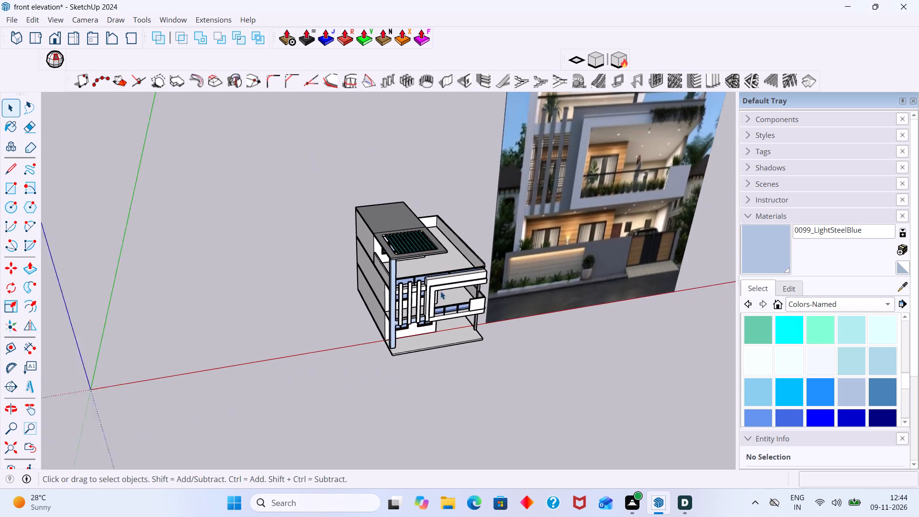
scroll(440, 291, "down", 1)
middle_click_drag(499, 267, 497, 259)
scroll(406, 307, "up", 2)
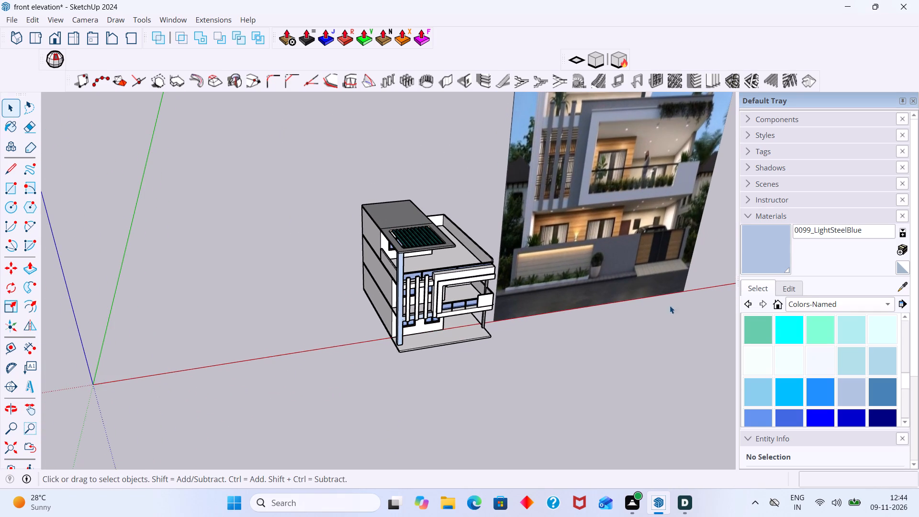
Sample the column's 0099_LightSteelBlue and paint the front face of the inset L-shaped frame around the first-floor balcony.
left_click(904, 288)
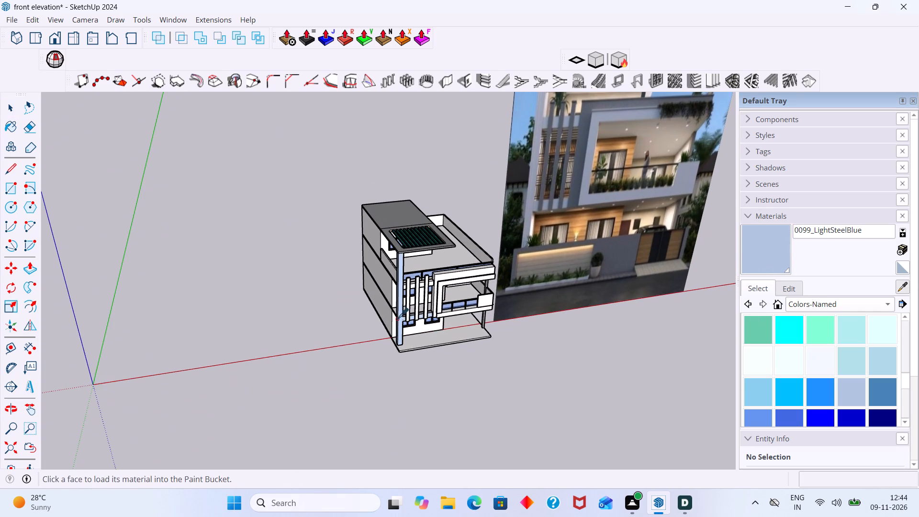
scroll(388, 319, "up", 11)
left_click(395, 292)
scroll(566, 254, "up", 3)
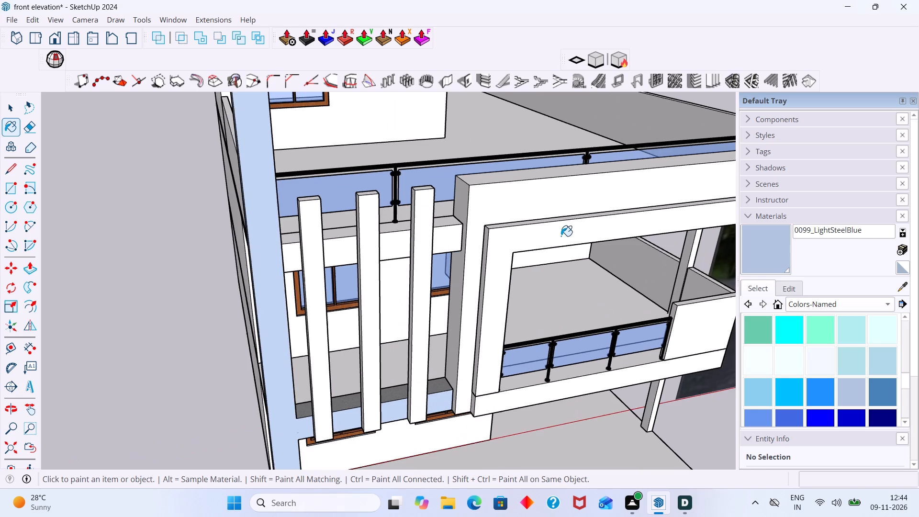
scroll(561, 236, "up", 2)
left_click(561, 236)
Paint the top and end faces of the inset balcony frame's horizontal beam with 0099_LightSteelBlue.
scroll(559, 235, "down", 4)
scroll(529, 240, "up", 1)
scroll(528, 237, "down", 10)
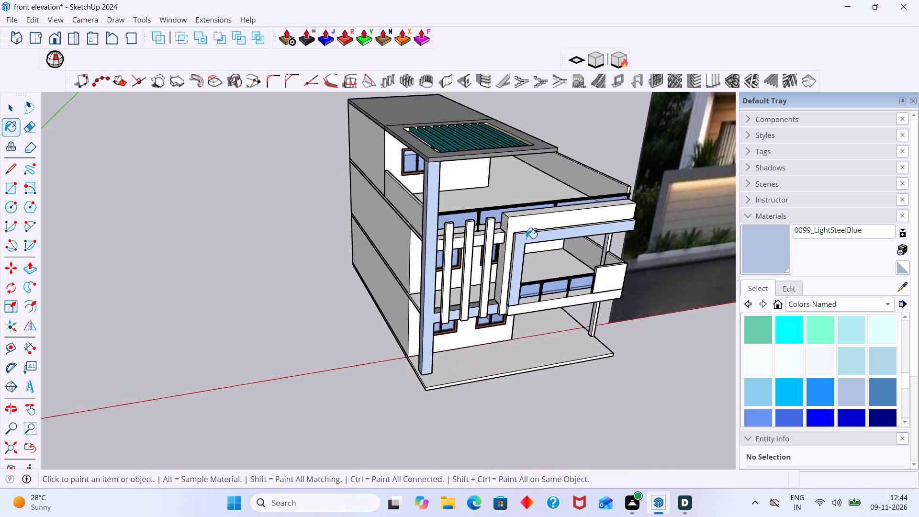
scroll(526, 238, "down", 10)
middle_click_drag(540, 260, 516, 287)
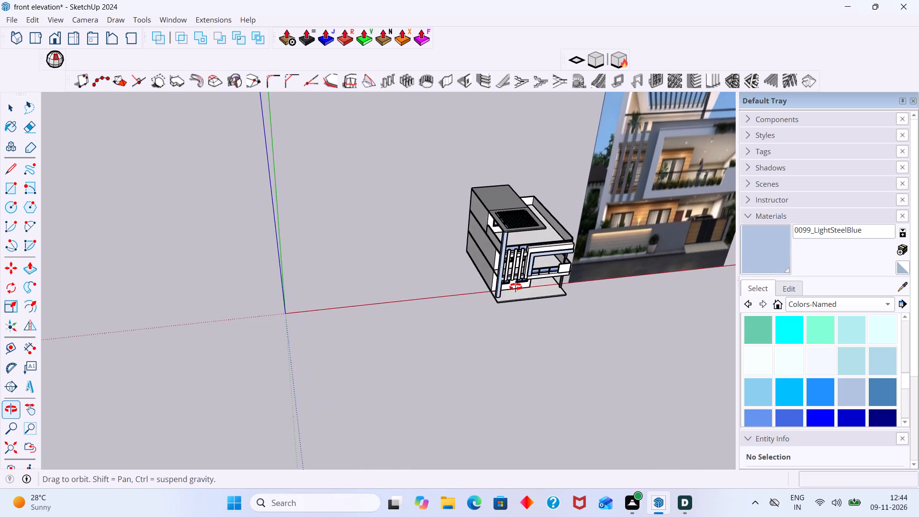
middle_click_drag(516, 287, 518, 286)
scroll(568, 255, "up", 20)
scroll(568, 255, "up", 10)
left_click(594, 249)
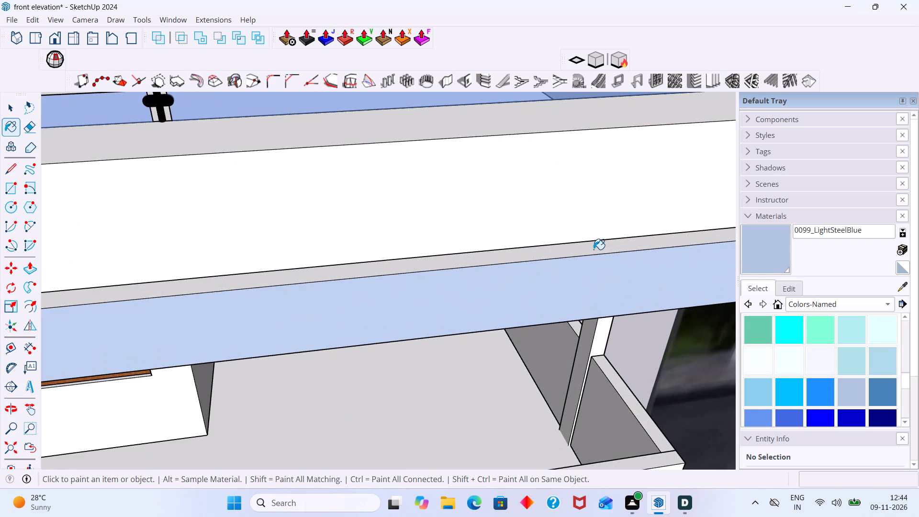
scroll(594, 253, "down", 9)
middle_click_drag(540, 294, 391, 301)
middle_click_drag(586, 326, 519, 311)
scroll(483, 349, "up", 2)
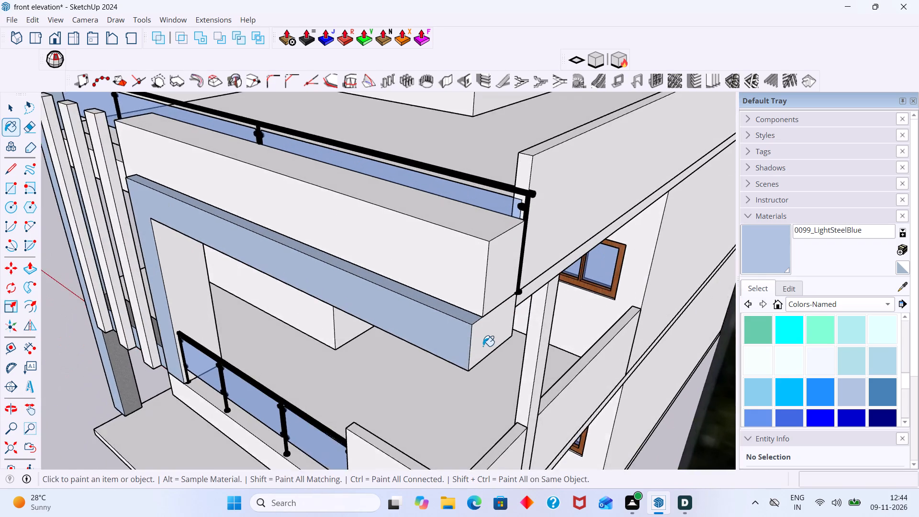
scroll(483, 346, "up", 3)
left_click(485, 338)
Paint the inset balcony frame's underside and the inner face of its vertical leg with 0099_LightSteelBlue.
scroll(485, 337, "down", 4)
middle_click_drag(482, 340, 476, 204)
scroll(446, 212, "up", 3)
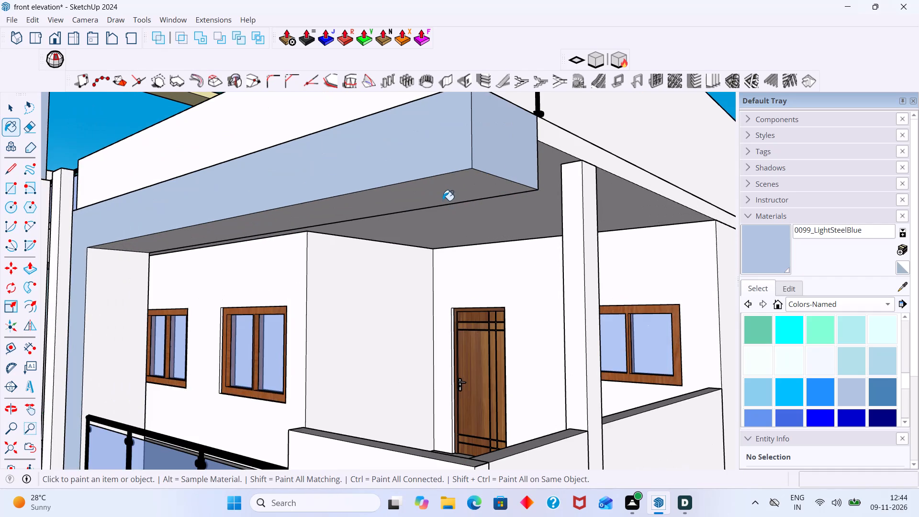
left_click(440, 190)
scroll(445, 188, "down", 7)
scroll(213, 286, "up", 5)
left_click(220, 280)
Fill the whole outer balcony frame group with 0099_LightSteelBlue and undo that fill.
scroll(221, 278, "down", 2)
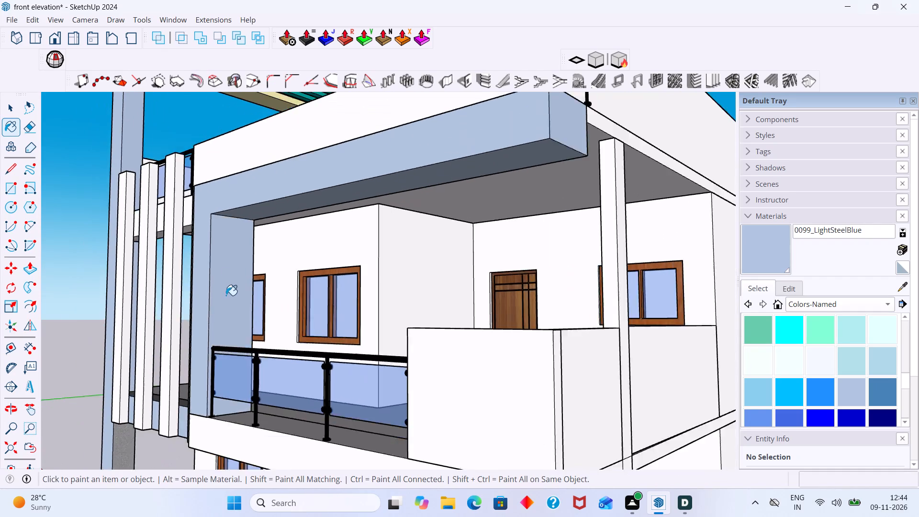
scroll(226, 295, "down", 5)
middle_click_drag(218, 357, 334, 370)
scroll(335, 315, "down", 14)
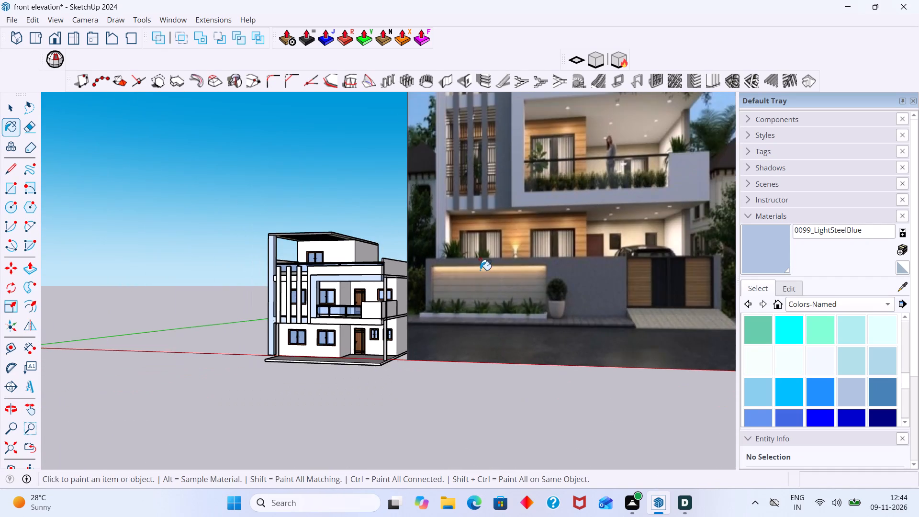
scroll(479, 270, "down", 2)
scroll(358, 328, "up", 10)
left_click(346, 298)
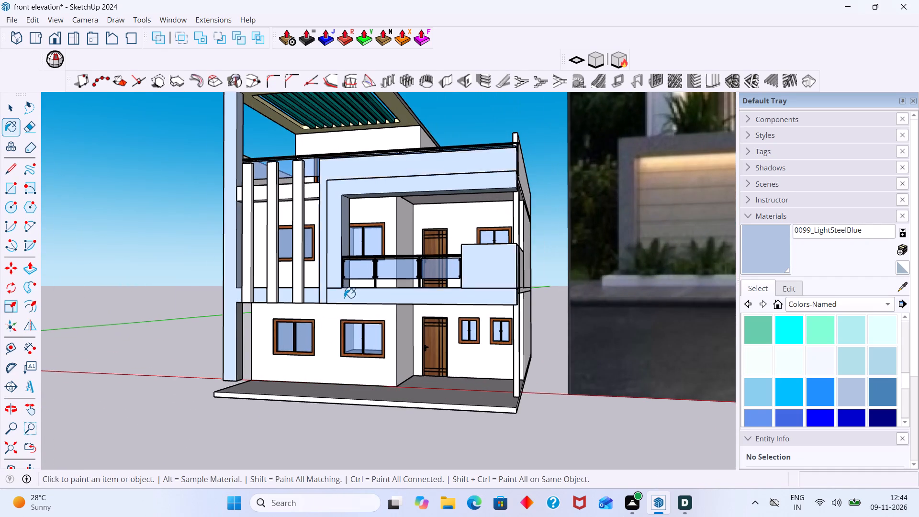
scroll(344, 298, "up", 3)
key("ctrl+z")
Open the outer balcony frame group, paint only the lower band and parapet's front face with 0099_LightSteelBlue, and leave the group.
key("space")
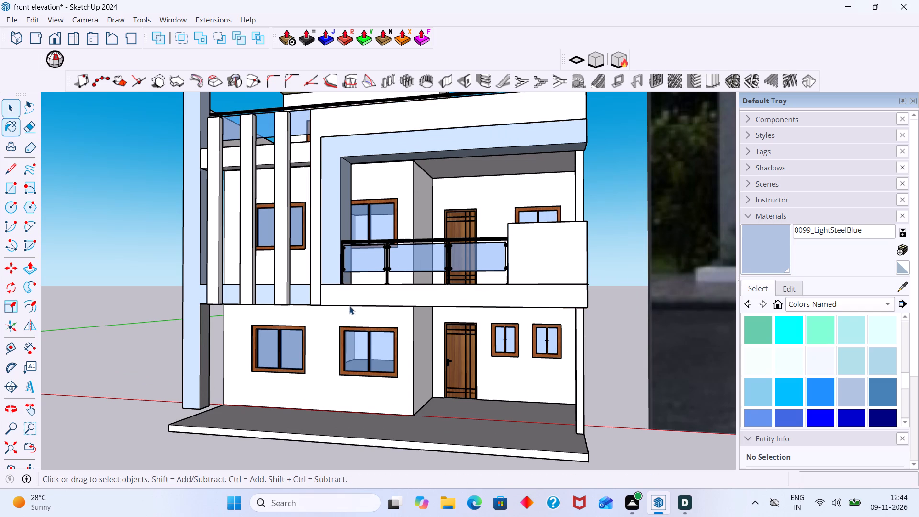
triple_click(353, 296)
double_click(356, 294)
left_click(357, 294)
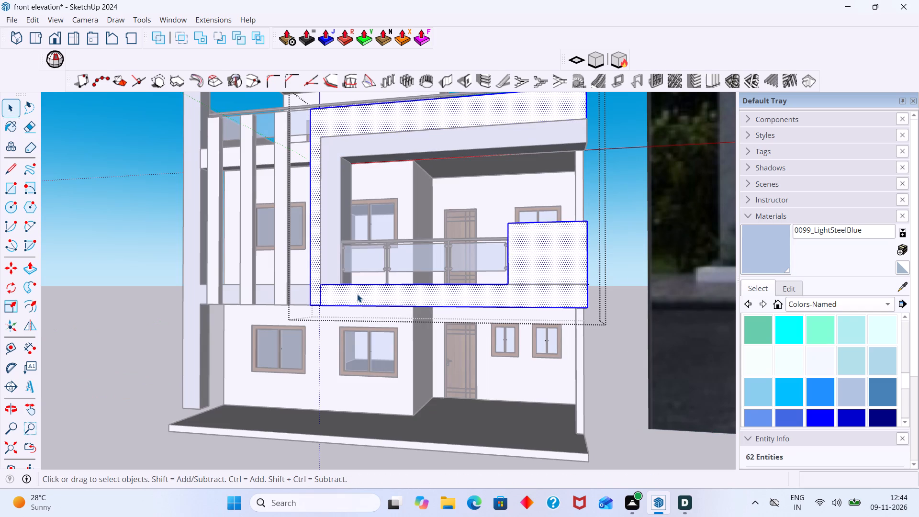
left_click(905, 288)
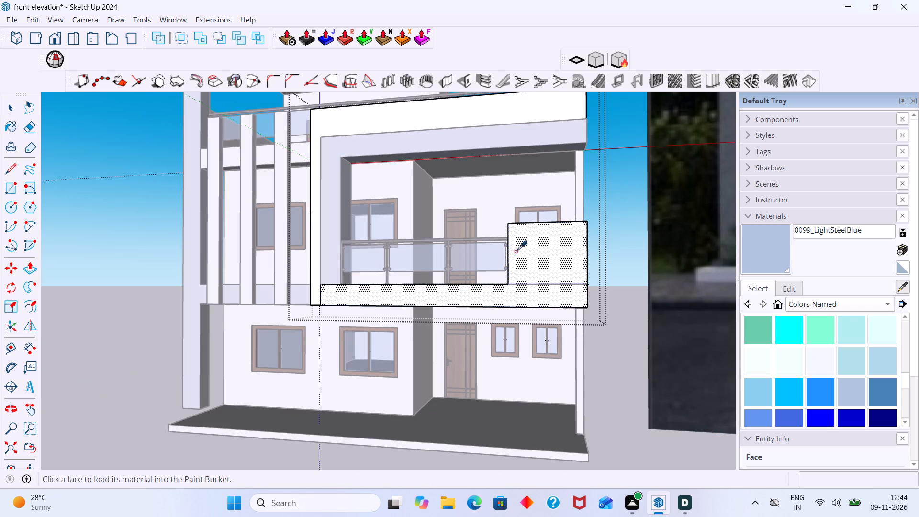
left_click(334, 247)
left_click(344, 298)
scroll(385, 296, "down", 2)
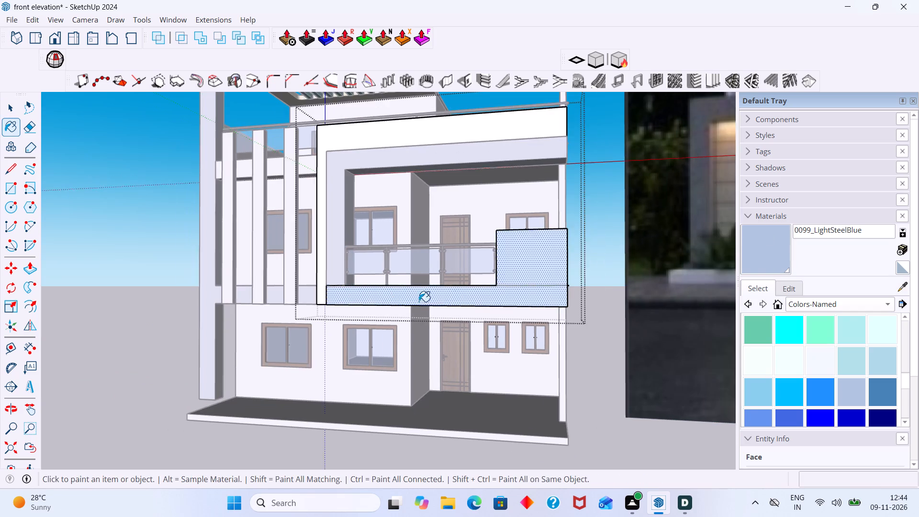
key("space")
left_click(585, 349)
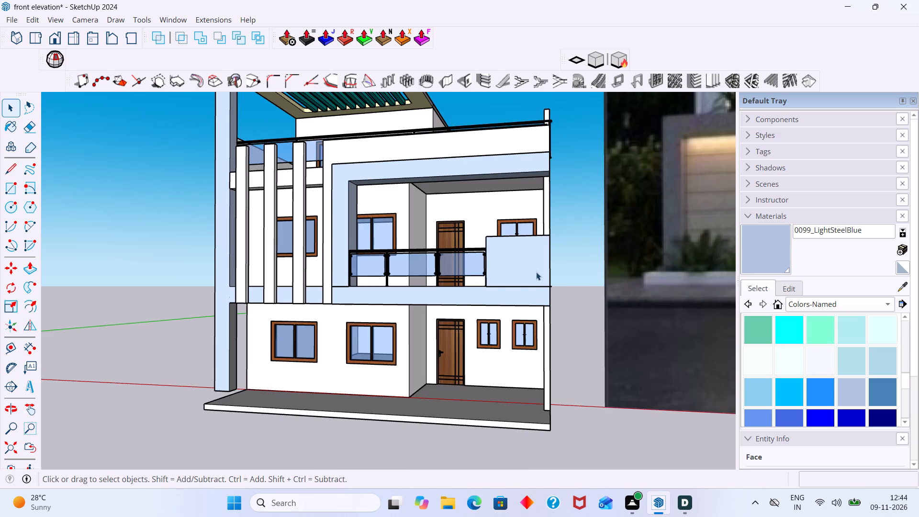
Compare the painted balcony with the reference photo and examine the side of its front parapet.
middle_click_drag(534, 305, 522, 369)
scroll(526, 257, "up", 6)
scroll(557, 269, "down", 13)
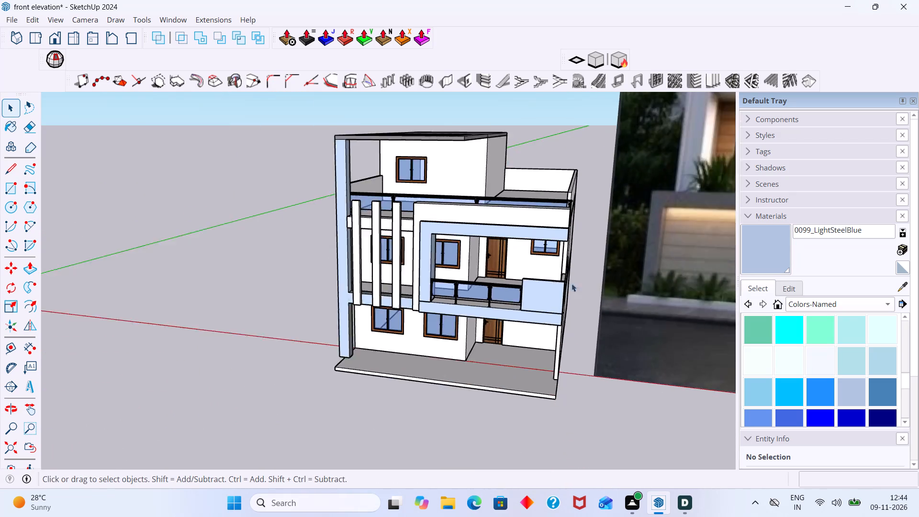
scroll(572, 283, "down", 3)
middle_click_drag(568, 270, 367, 280, "shift")
scroll(434, 257, "down", 6)
middle_click_drag(453, 258, 426, 258)
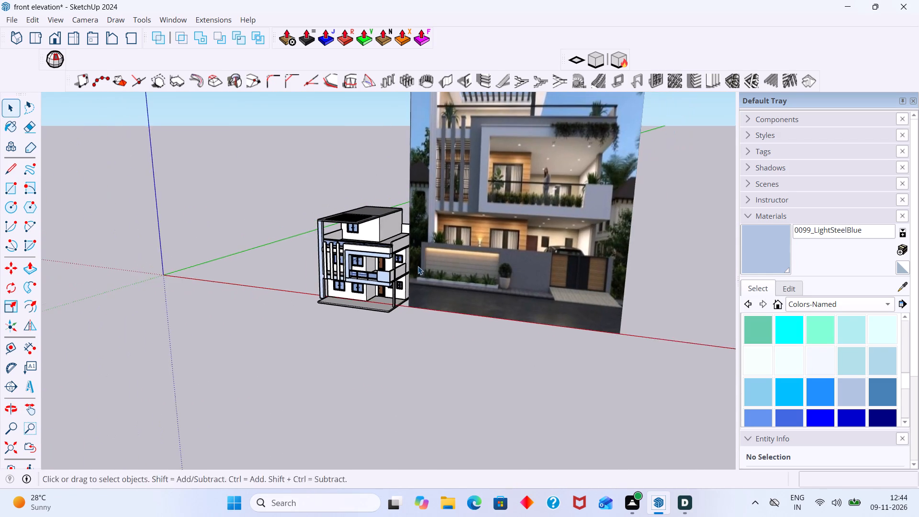
scroll(416, 261, "up", 1)
middle_click_drag(413, 261, 380, 270)
scroll(392, 277, "up", 20)
scroll(392, 277, "up", 1)
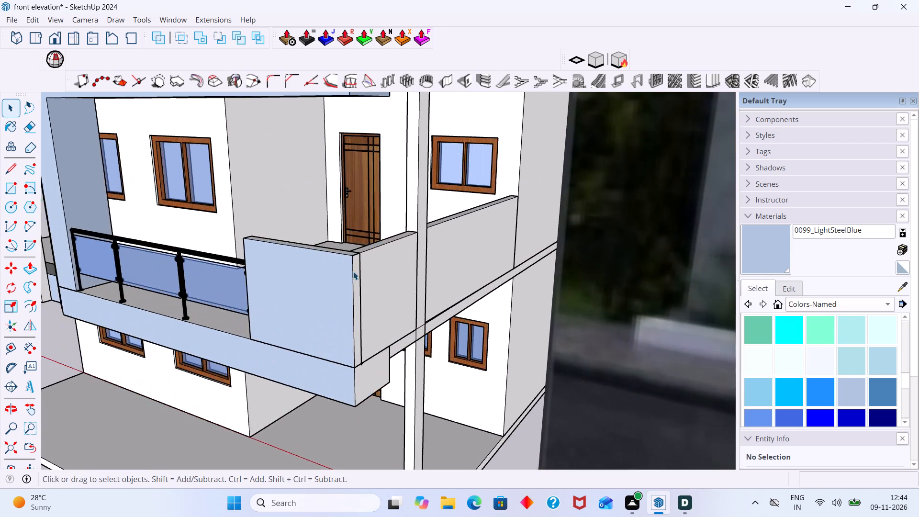
Open the outer balcony frame group and paint the front parapet's top face with 0099_LightSteelBlue.
middle_click_drag(353, 271, 341, 307)
scroll(336, 307, "up", 6)
middle_click_drag(331, 305, 331, 326)
scroll(328, 314, "up", 4)
middle_click(333, 308)
left_click(336, 306)
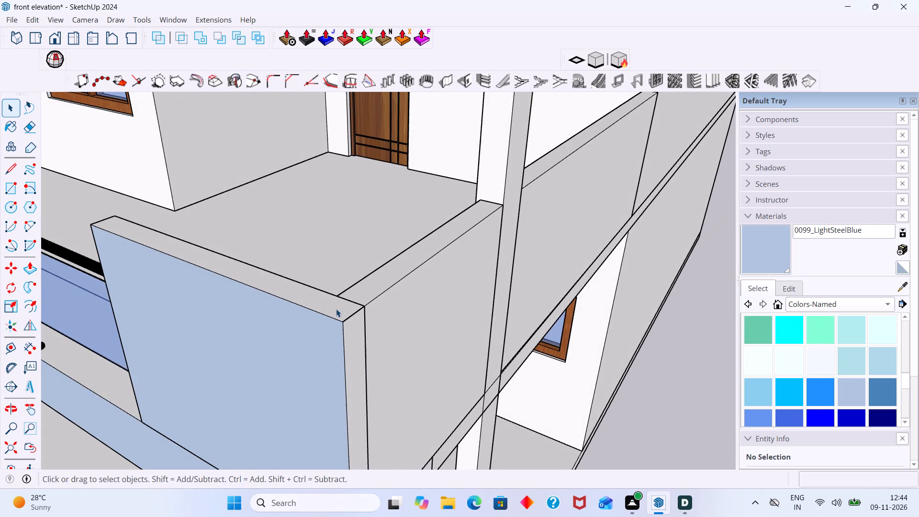
triple_click(336, 310)
left_click(336, 310)
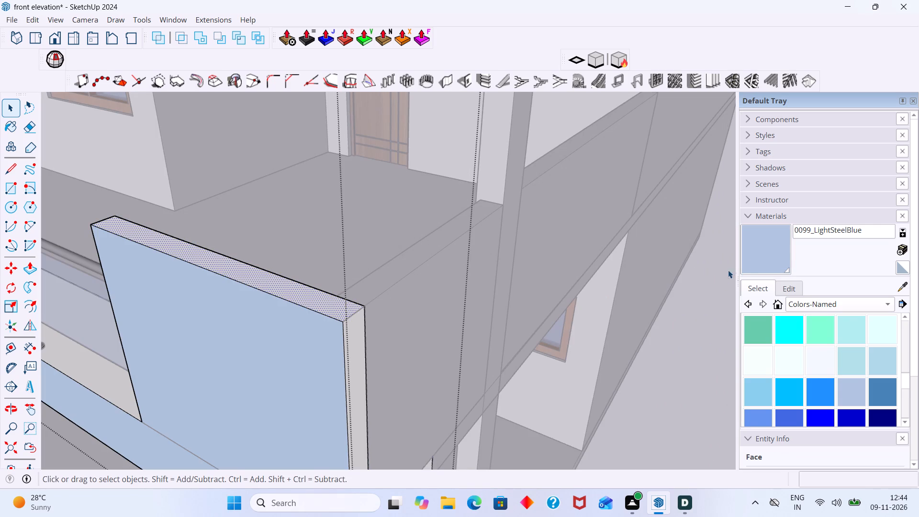
left_click(747, 261)
left_click(340, 316)
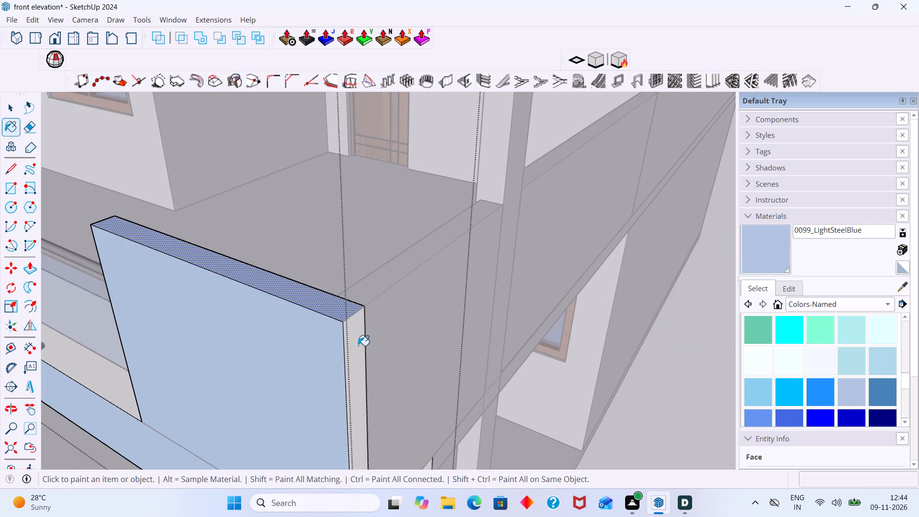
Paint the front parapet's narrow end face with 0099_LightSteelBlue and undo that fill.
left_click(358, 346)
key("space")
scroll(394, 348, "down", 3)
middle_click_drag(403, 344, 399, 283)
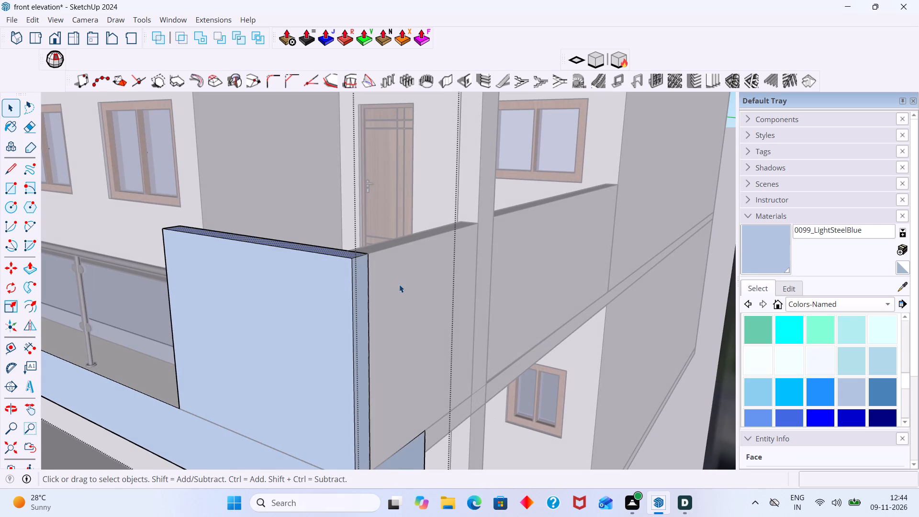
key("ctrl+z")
Paint the end face shared by the front parapet and lower band with 0099_LightSteelBlue, and leave the group.
double_click(366, 323)
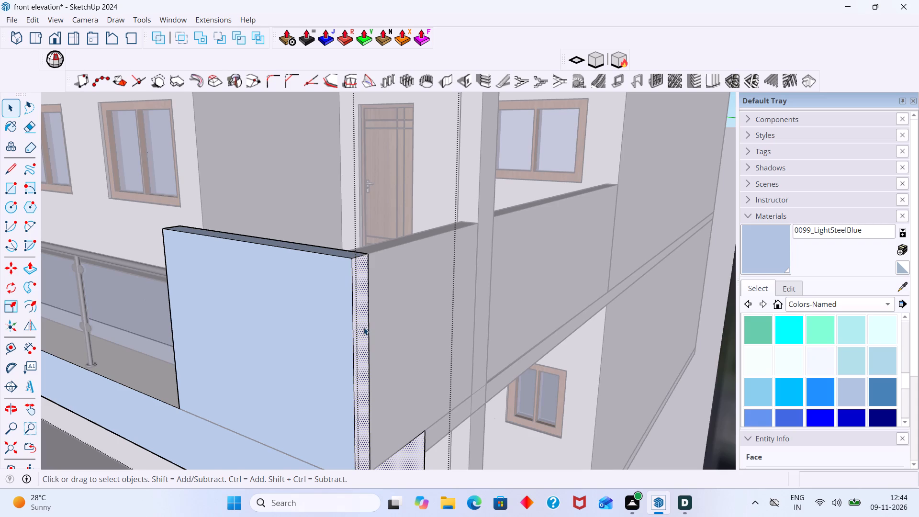
scroll(368, 326, "down", 5)
double_click(361, 338)
left_click(361, 345)
left_click(363, 348)
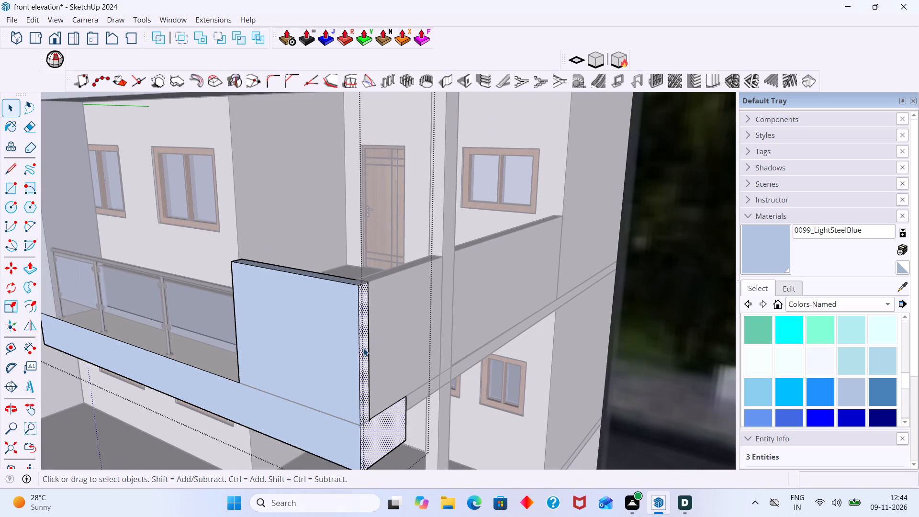
left_click(775, 255)
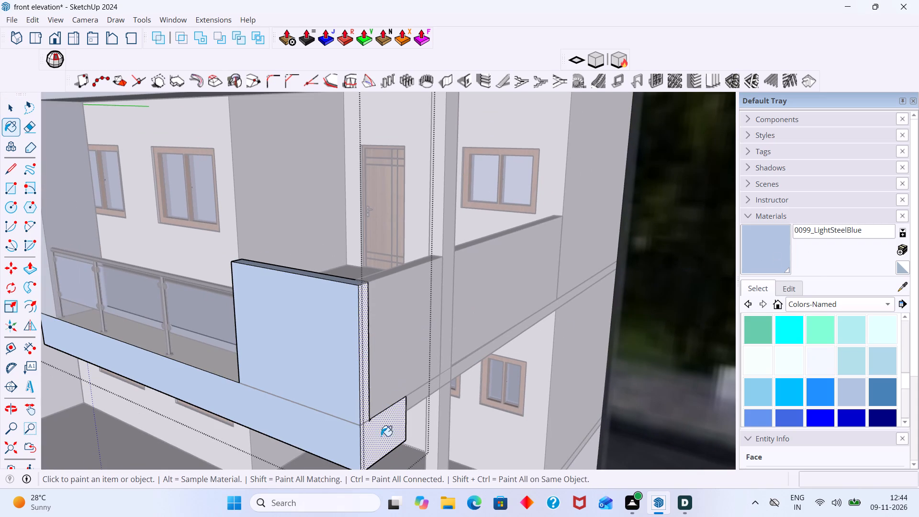
left_click(382, 439)
key("space")
scroll(408, 427, "down", 5)
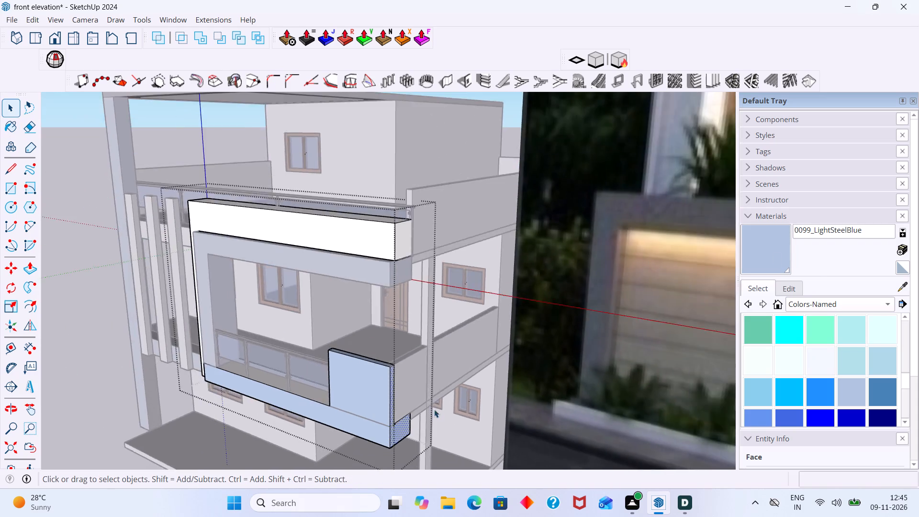
scroll(434, 409, "down", 8)
left_click(428, 197)
Compare the house model with the reference photo, examining the top roof slab, its slatted opening and the tall column.
scroll(376, 394, "up", 1)
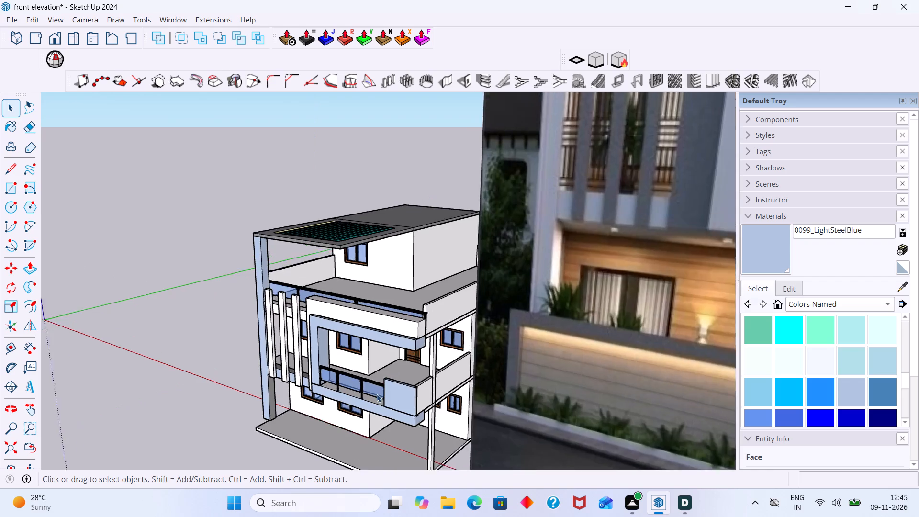
scroll(377, 394, "up", 6)
middle_click_drag(395, 400, 464, 393)
scroll(463, 373, "down", 13)
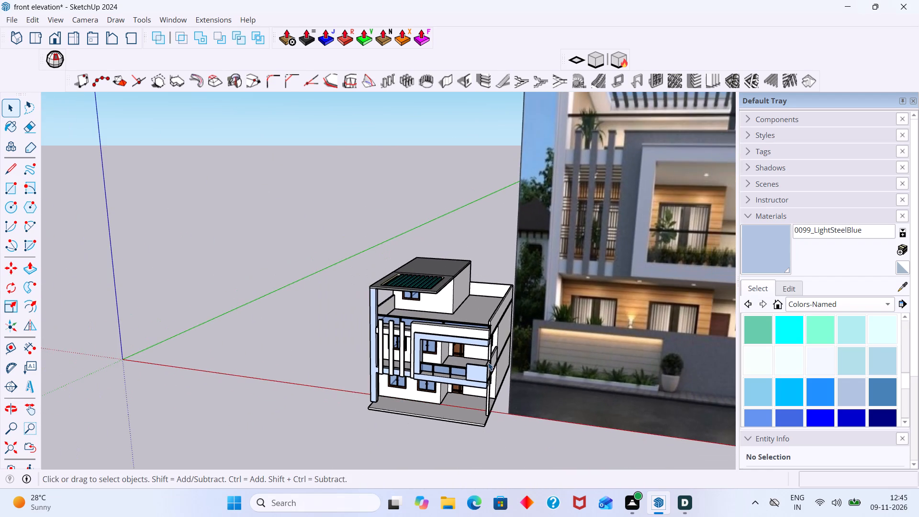
middle_click_drag(490, 360, 390, 347)
scroll(471, 306, "down", 4)
middle_click_drag(480, 308, 472, 351, "shift")
scroll(392, 314, "up", 4)
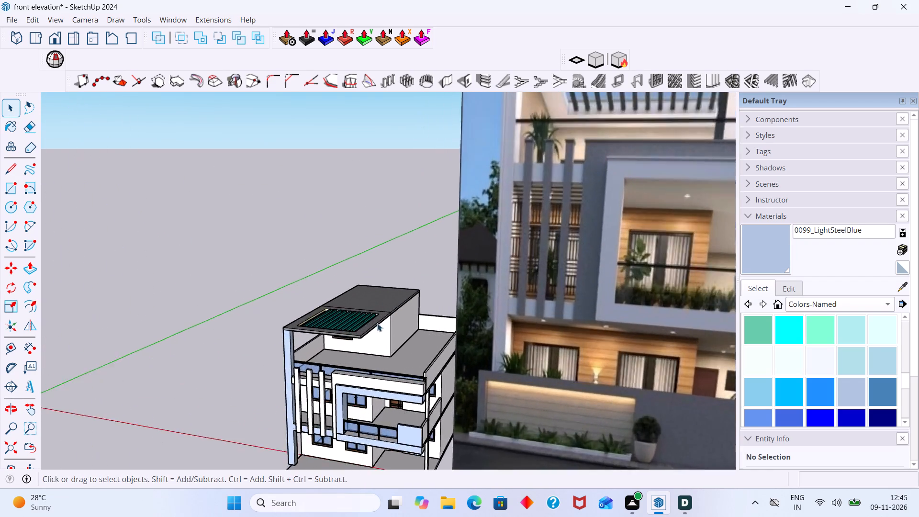
scroll(377, 323, "up", 4)
scroll(370, 337, "down", 9)
scroll(550, 214, "up", 2)
scroll(549, 212, "down", 2)
middle_click_drag(548, 221, 623, 274)
scroll(518, 196, "up", 6)
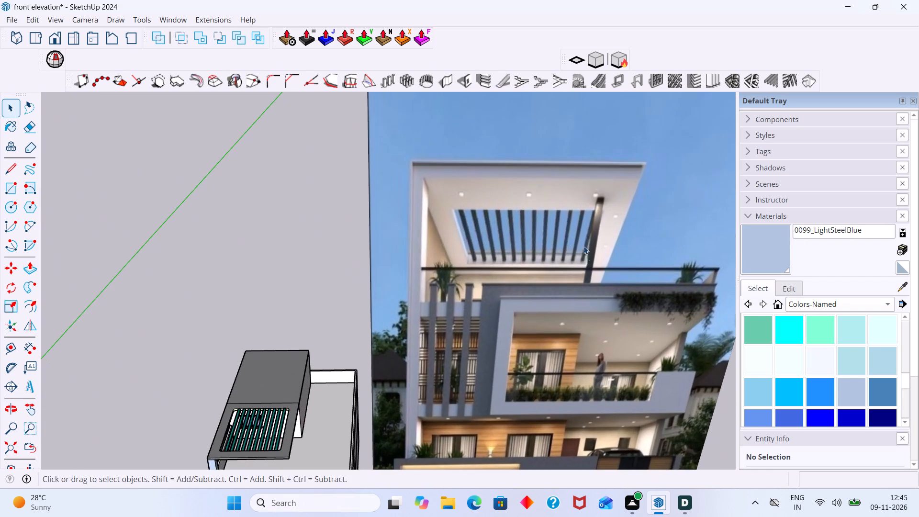
middle_click_drag(579, 271, 471, 283)
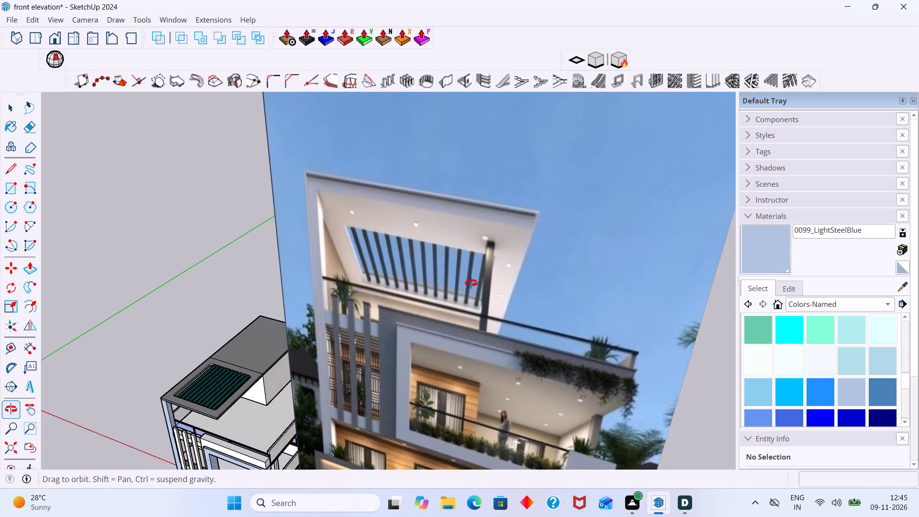
middle_click_drag(471, 283, 539, 281)
scroll(500, 289, "down", 1)
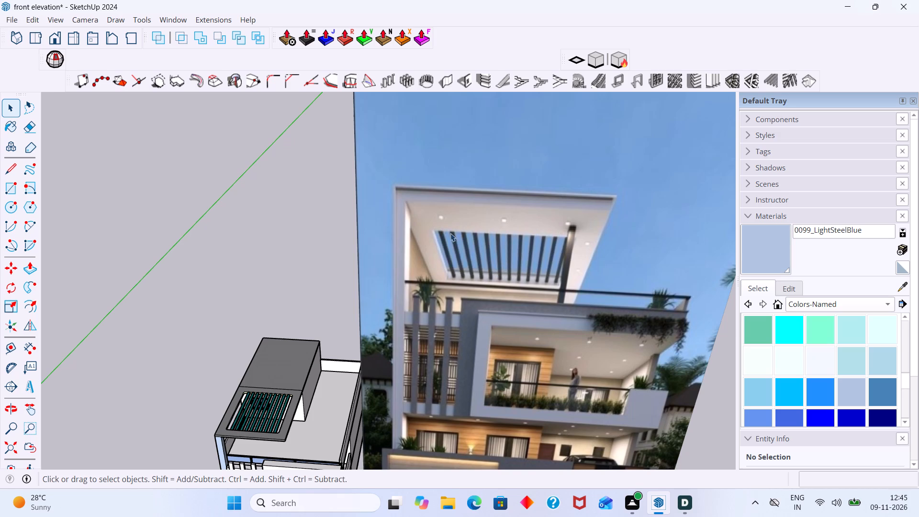
scroll(474, 268, "down", 7)
middle_click_drag(383, 314, 388, 292)
scroll(361, 327, "up", 5)
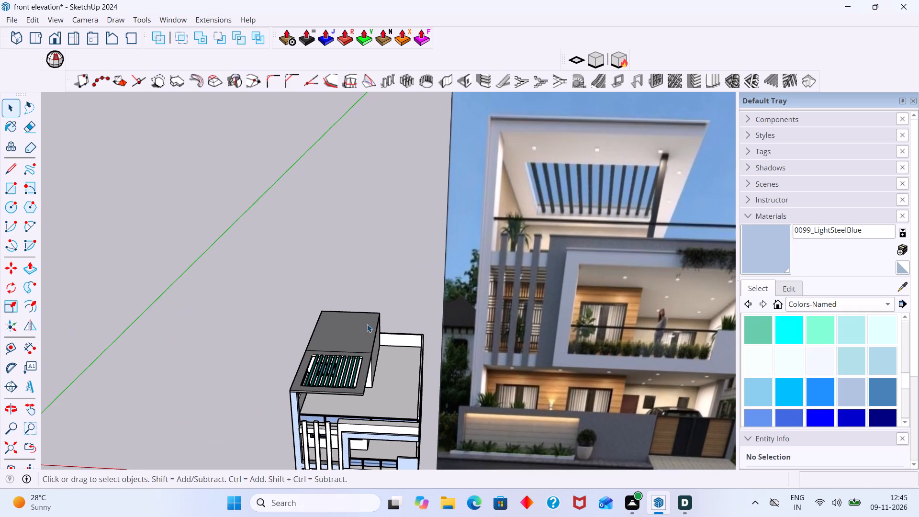
middle_click_drag(367, 324, 359, 295)
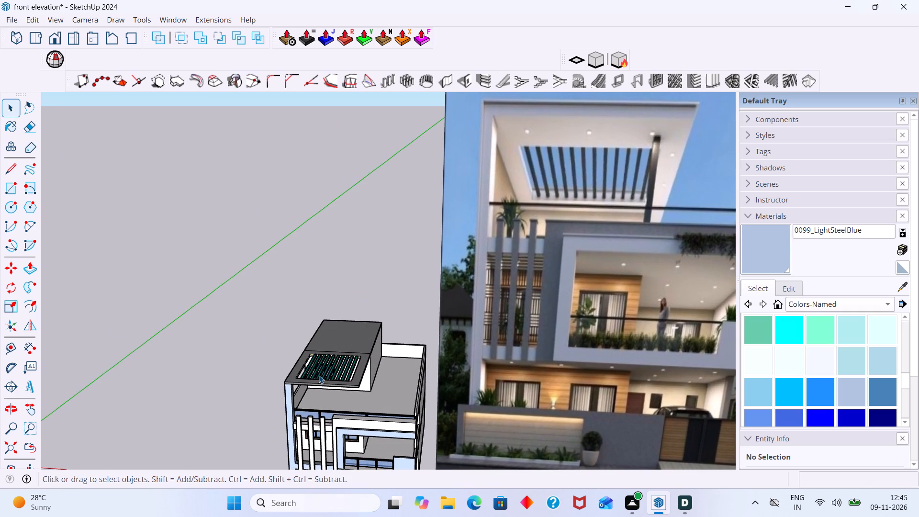
middle_click_drag(334, 378, 338, 364)
middle_click_drag(348, 369, 351, 381)
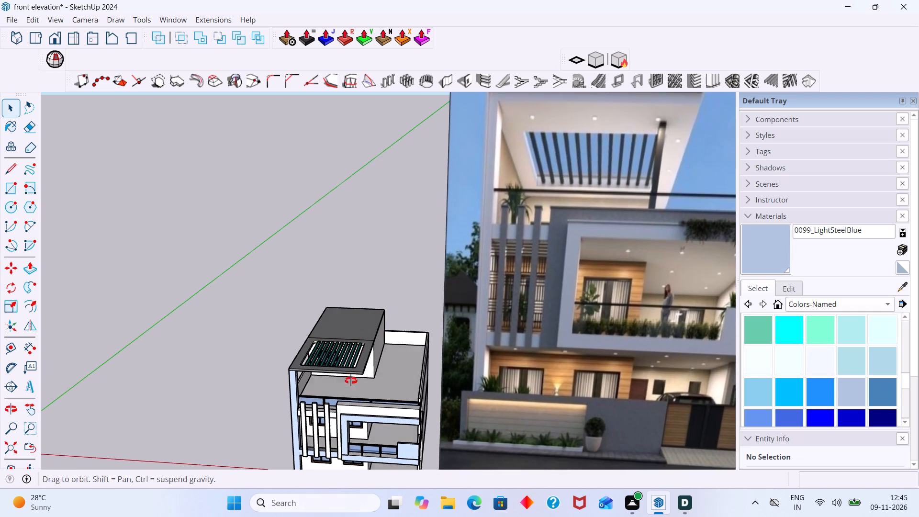
middle_click_drag(351, 381, 352, 394)
scroll(357, 392, "down", 2)
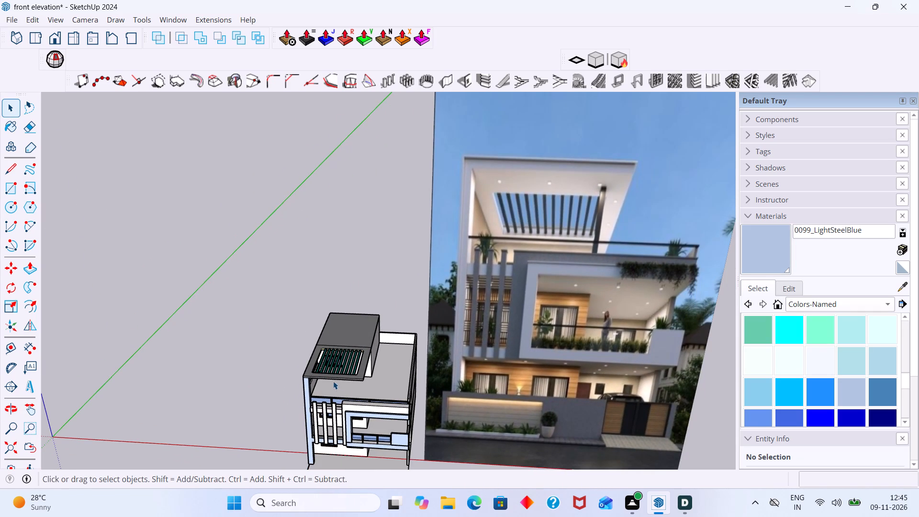
scroll(313, 391, "up", 4)
scroll(306, 391, "down", 3)
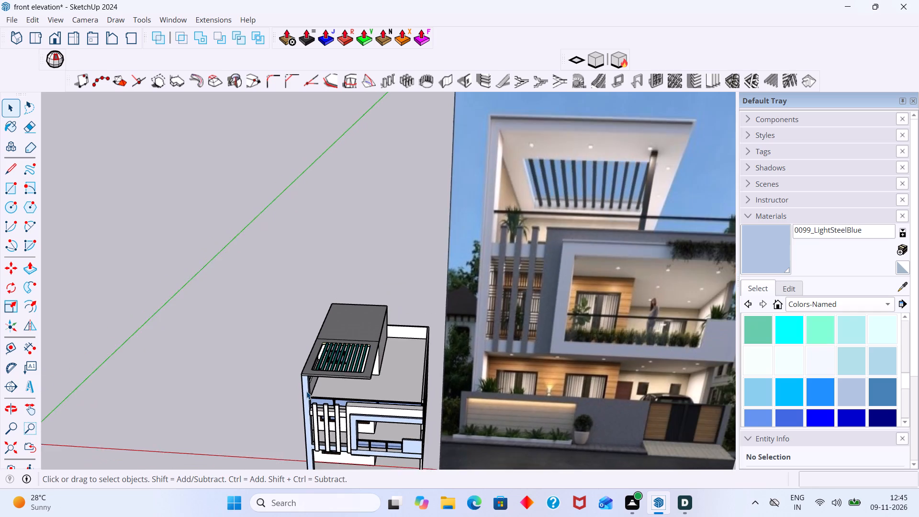
scroll(306, 391, "down", 3)
middle_click_drag(313, 390, 323, 349, "shift")
scroll(327, 349, "up", 2)
middle_click_drag(342, 338, 348, 294)
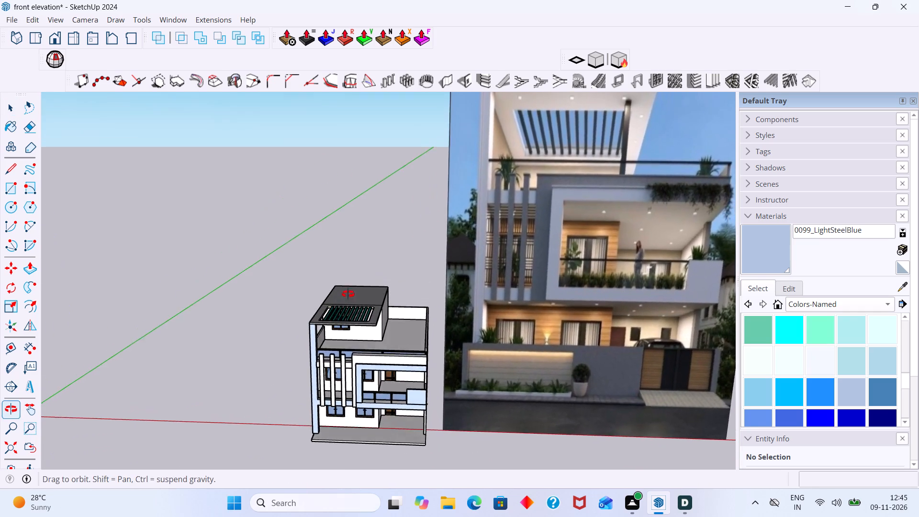
middle_click_drag(348, 294, 348, 292)
scroll(318, 345, "up", 3)
scroll(318, 334, "down", 9)
middle_click_drag(338, 326, 336, 333, "shift")
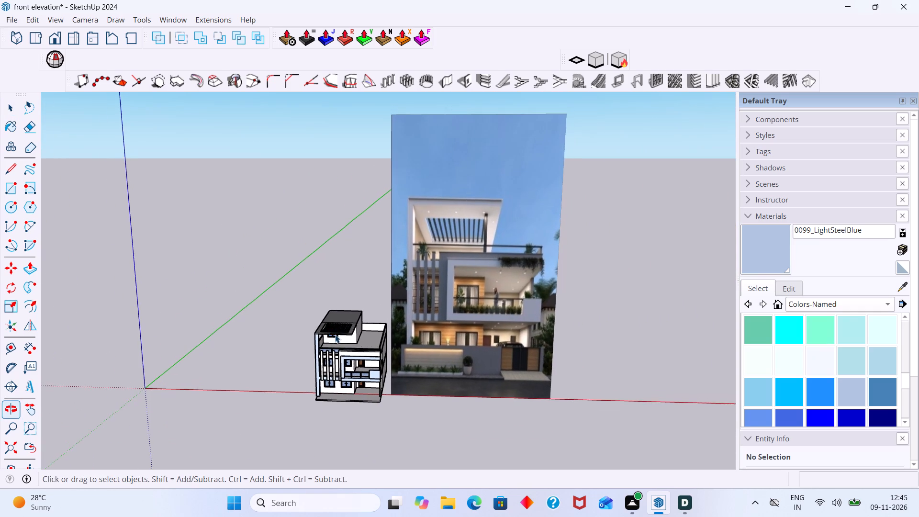
Open the roof and column group and push the roof slab's front face back 1' 3 7/16" to the column's rear edge.
scroll(322, 332, "up", 20)
scroll(322, 332, "up", 3)
middle_click_drag(313, 347, 310, 317)
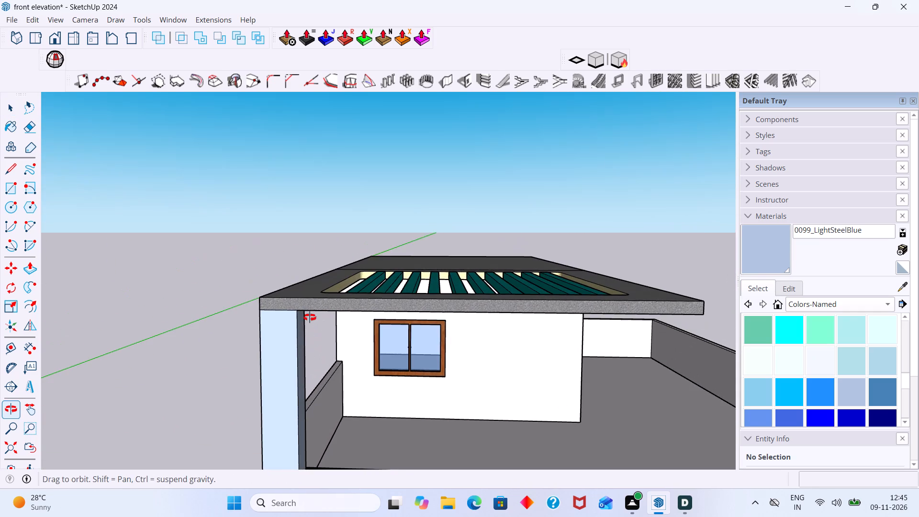
middle_click_drag(310, 317, 310, 317)
scroll(303, 317, "up", 4)
middle_click_drag(302, 318, 278, 326)
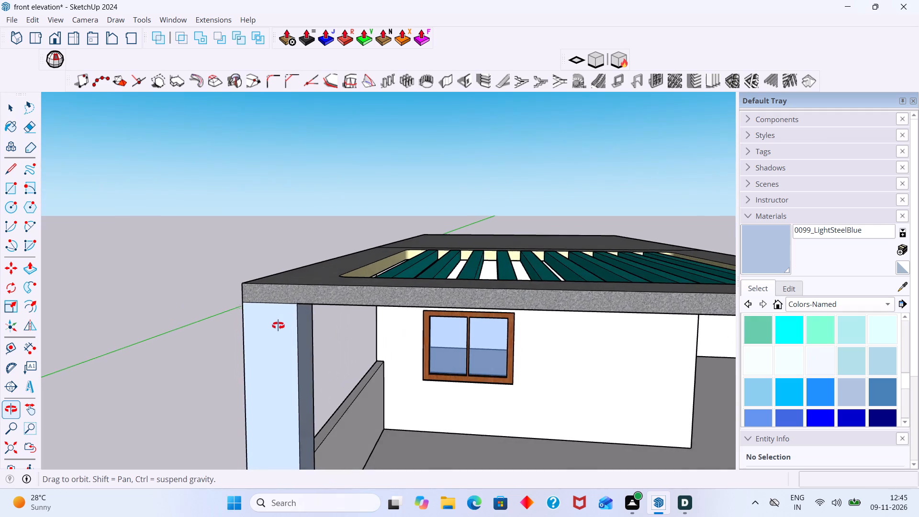
middle_click_drag(278, 326, 274, 327)
scroll(312, 309, "up", 2)
scroll(339, 305, "down", 10)
middle_click_drag(373, 301, 354, 301)
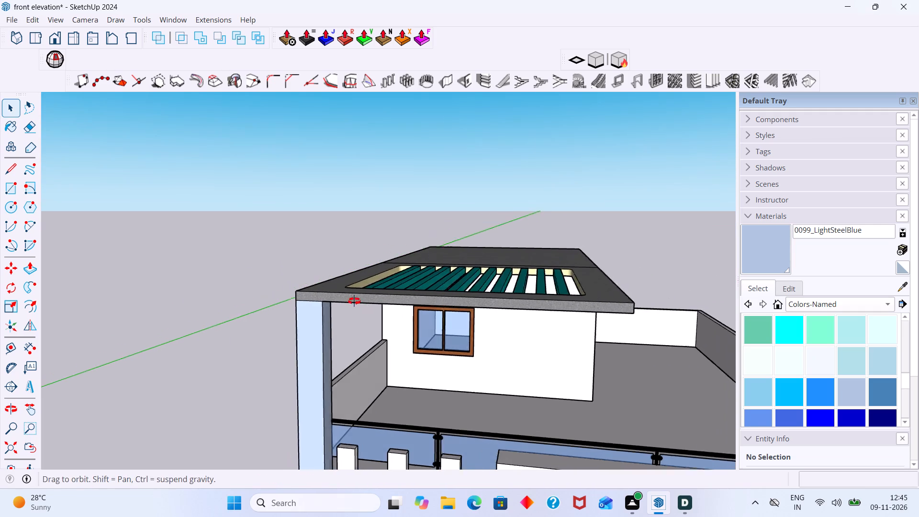
middle_click_drag(354, 301, 304, 316)
scroll(307, 303, "up", 8)
triple_click(313, 298)
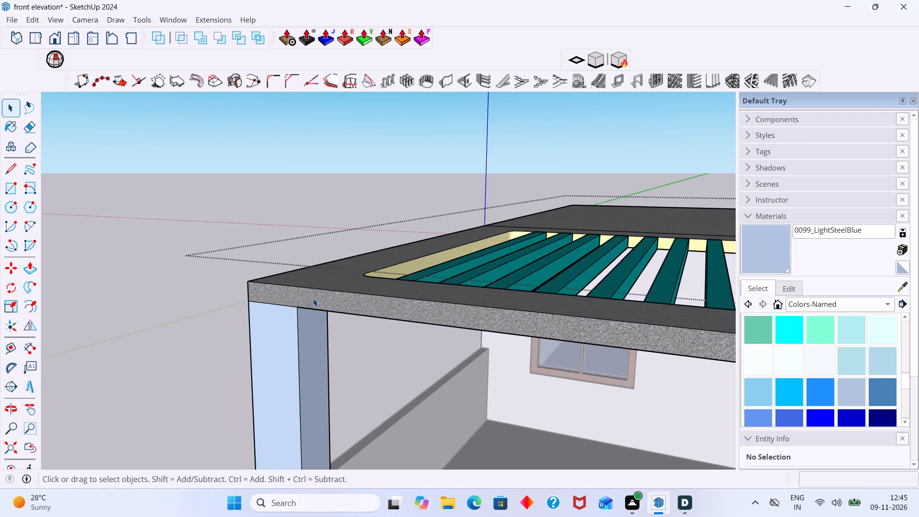
left_click(316, 301)
key("p")
left_click(316, 301)
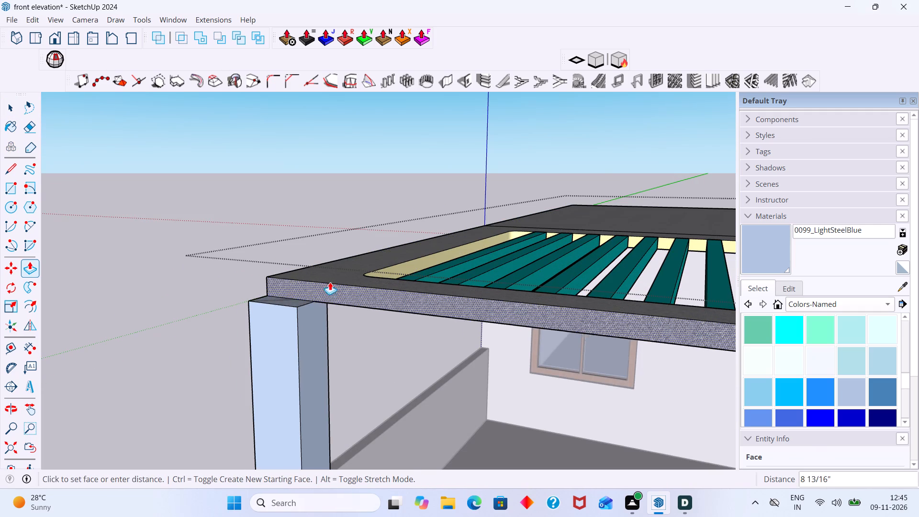
middle_click_drag(330, 282, 633, 272)
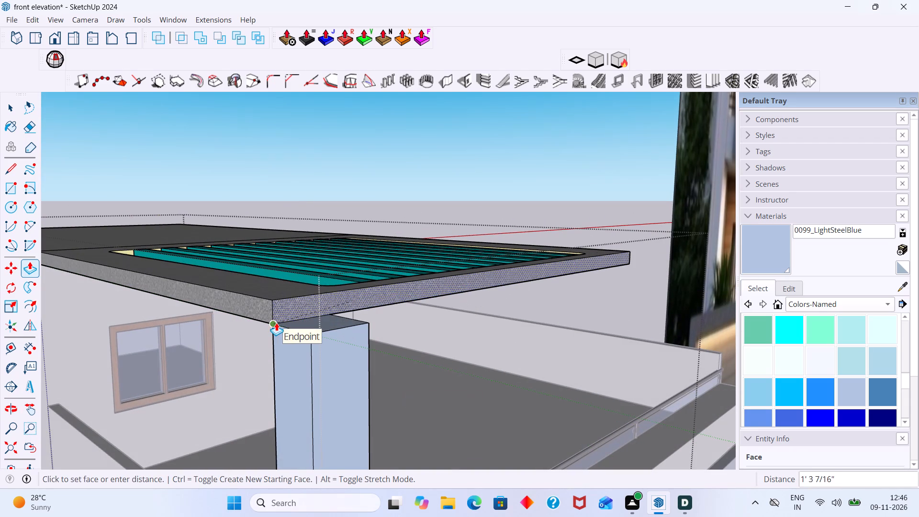
left_click(276, 323)
key("space")
Extrude the tall column's top face up flush with the roof slab's top surface, and leave the group.
middle_click_drag(374, 298, 336, 362)
scroll(336, 366, "down", 6)
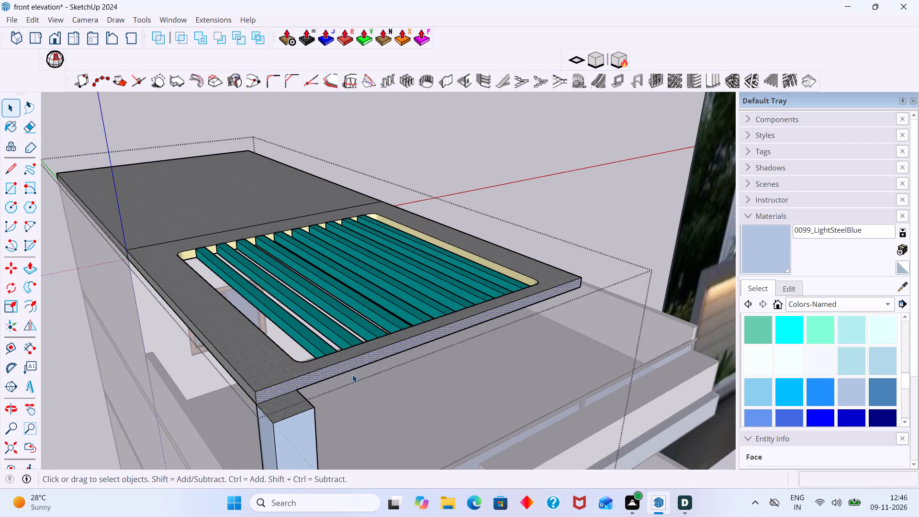
middle_click_drag(408, 371, 383, 368)
scroll(270, 389, "up", 4)
left_click(225, 383)
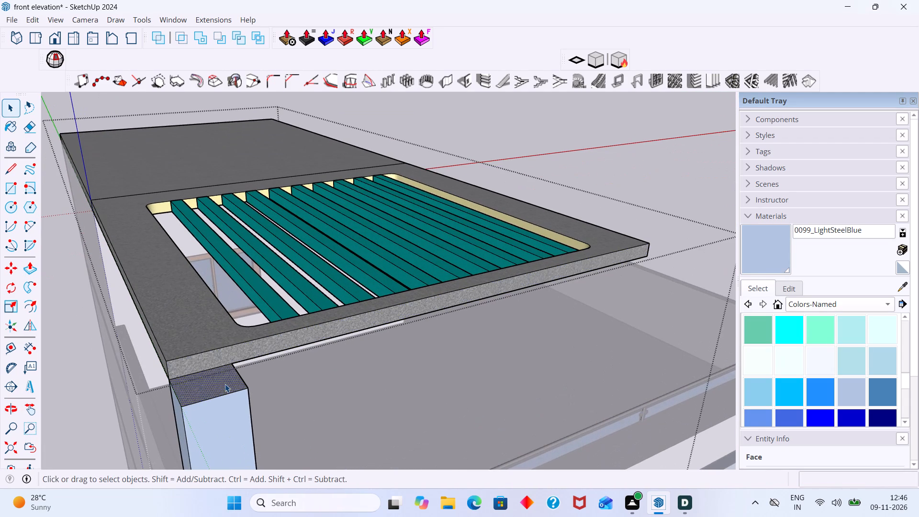
key("p")
left_click(225, 384)
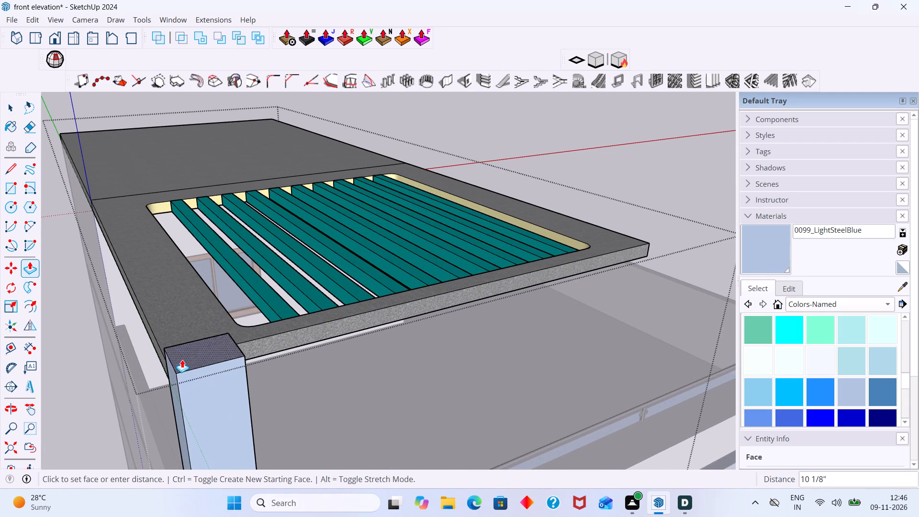
middle_click_drag(182, 360, 298, 370)
left_click(291, 418)
key("space")
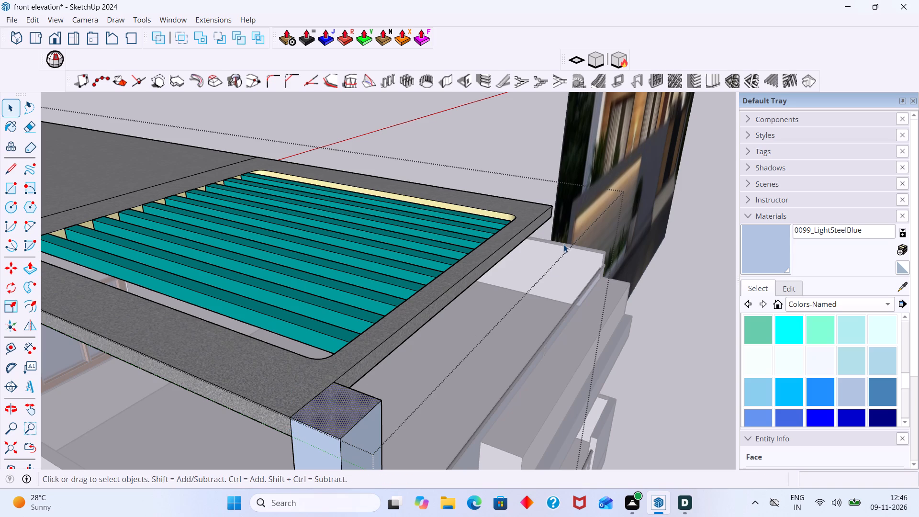
left_click(550, 181)
Open the roof and column group and draw a 1' high rectangle across the top of the column's inner side face.
middle_click_drag(511, 252, 369, 264)
scroll(346, 271, "down", 2)
middle_click_drag(377, 262, 582, 264, "shift")
middle_click_drag(500, 305, 323, 274)
scroll(298, 270, "up", 2)
scroll(257, 254, "up", 4)
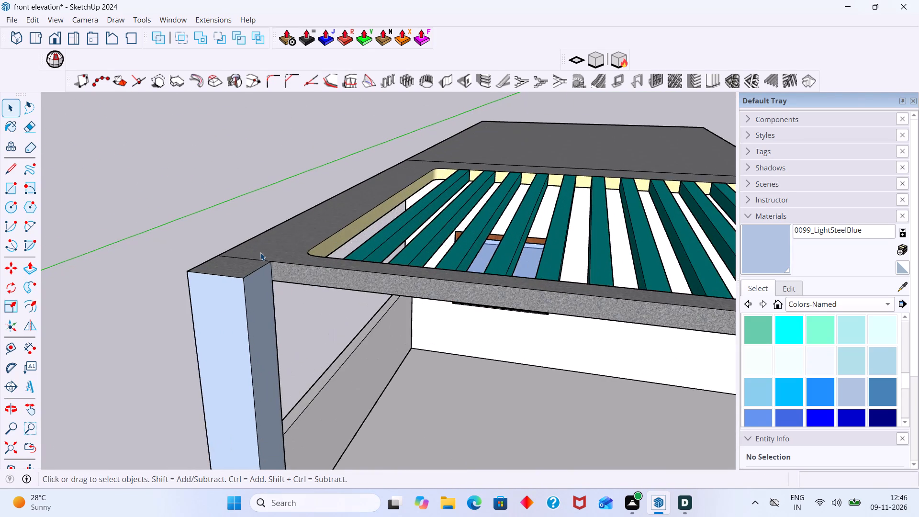
scroll(261, 252, "down", 4)
middle_click_drag(269, 265, 252, 260)
scroll(252, 264, "down", 7)
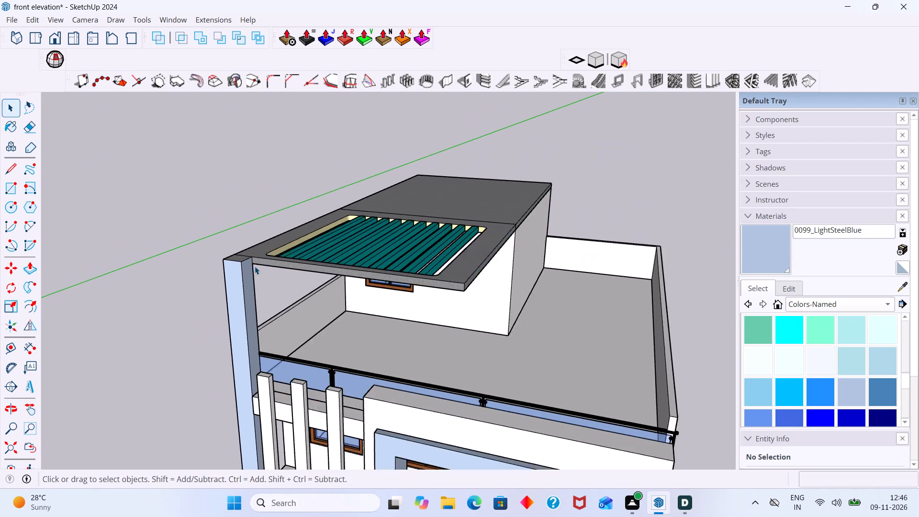
scroll(246, 267, "up", 4)
triple_click(249, 271)
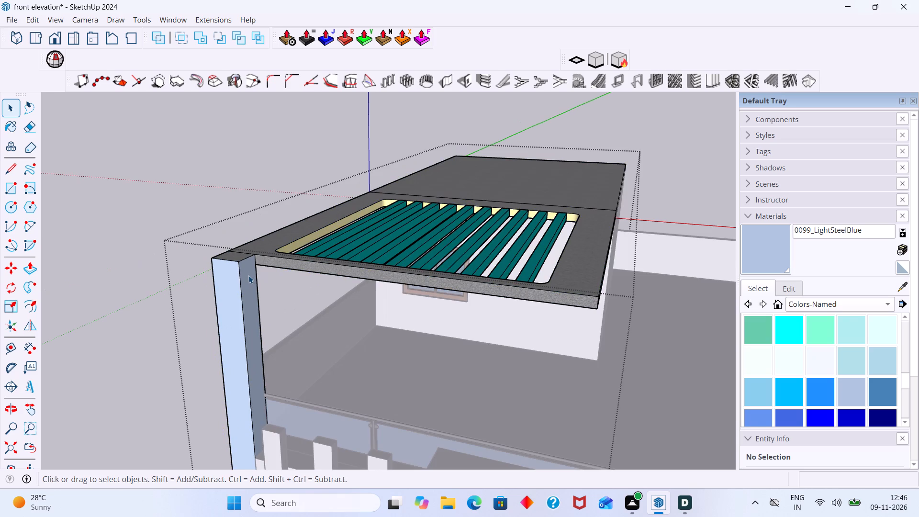
left_click(248, 276)
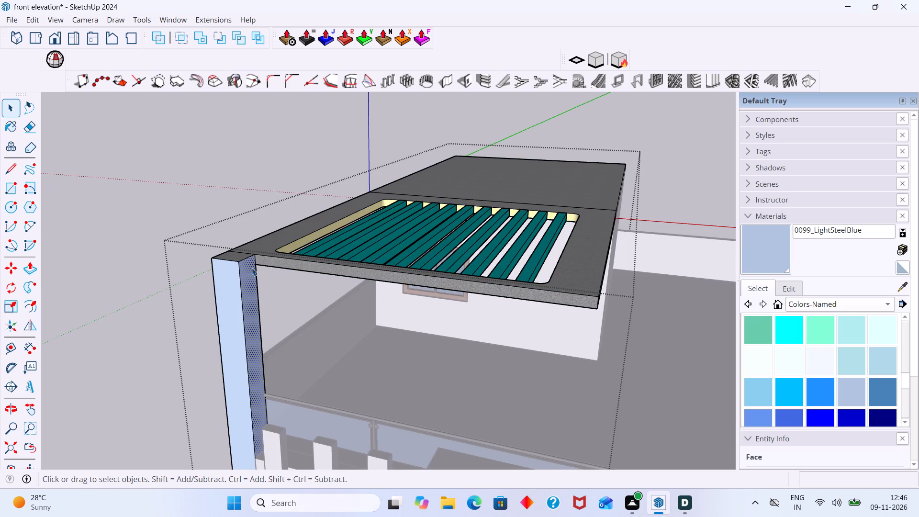
key("r")
scroll(243, 267, "up", 1)
middle_click_drag(244, 269, 213, 268)
scroll(233, 263, "up", 5)
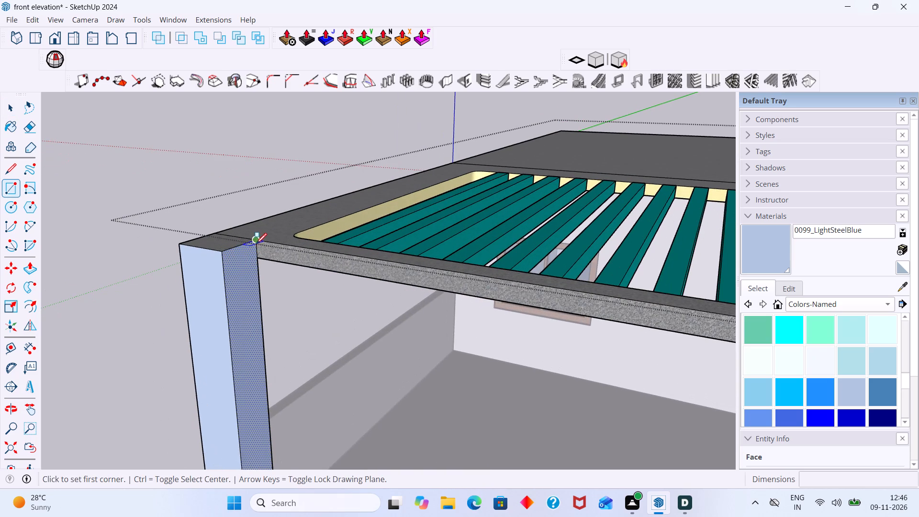
left_click(257, 243)
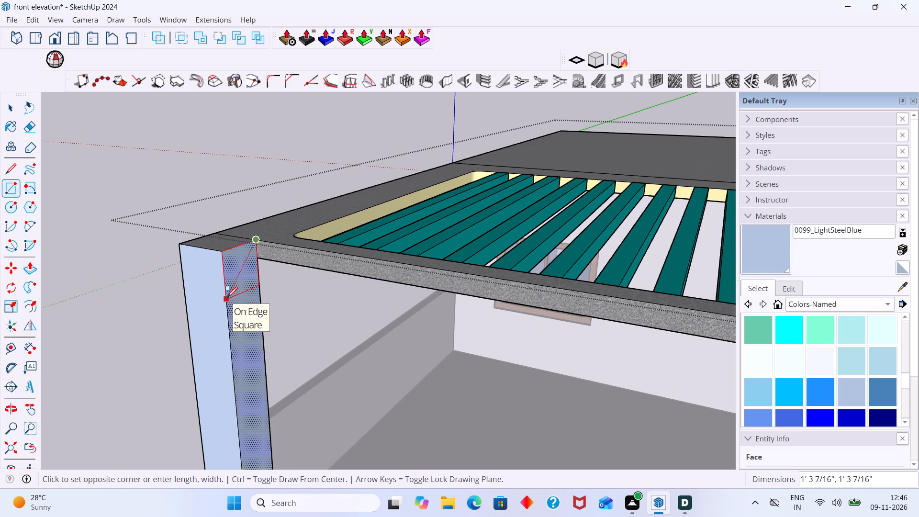
type("1'")
key("Return")
key("space")
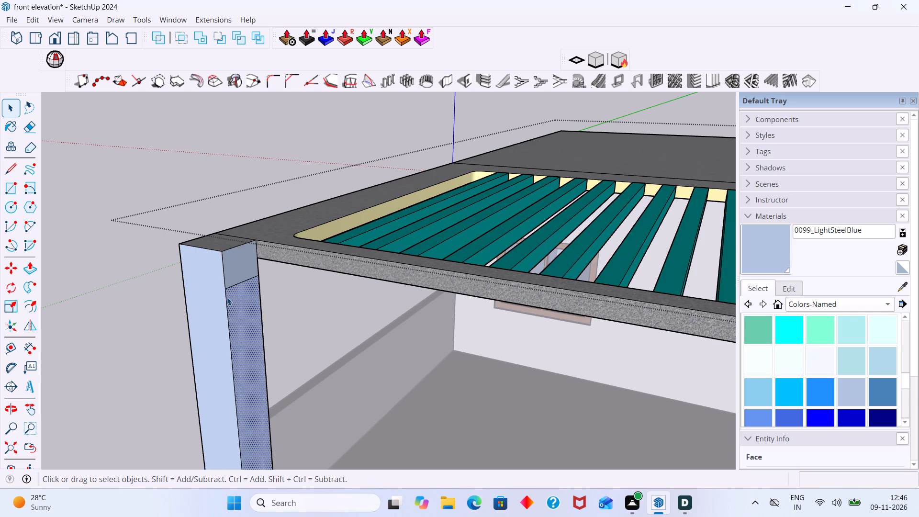
Extrude the rectangle along the roof slab's front edge to its far corner as a beam, and leave the group.
left_click(254, 257)
key("p")
left_click(250, 258)
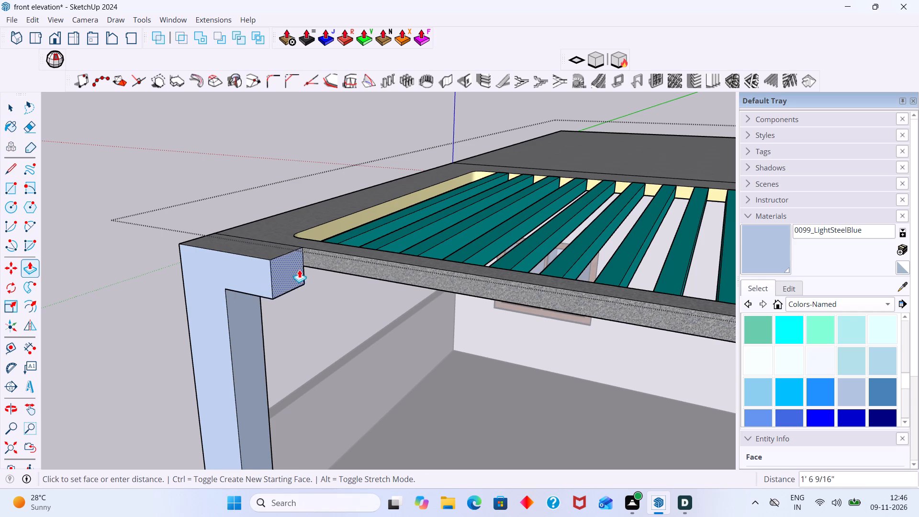
scroll(301, 270, "down", 12)
scroll(469, 286, "down", 2)
scroll(470, 291, "up", 2)
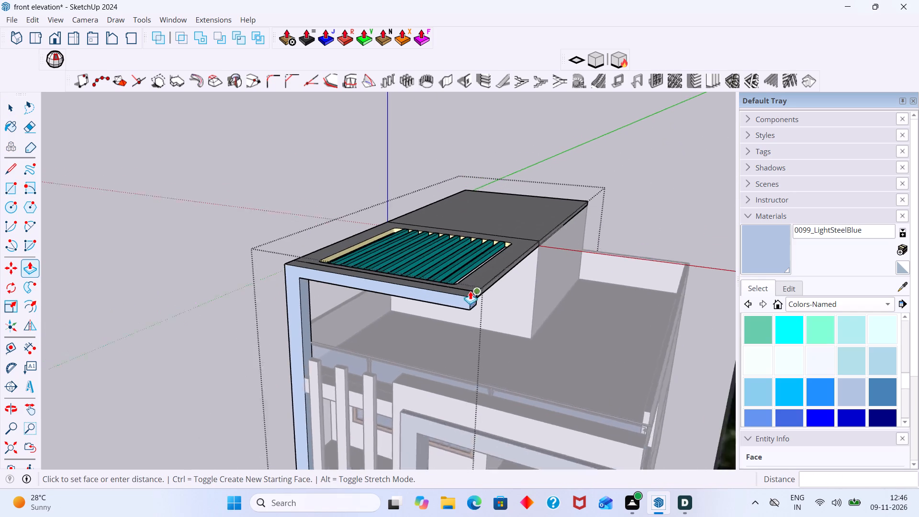
scroll(470, 291, "up", 4)
left_click(477, 290)
key("space")
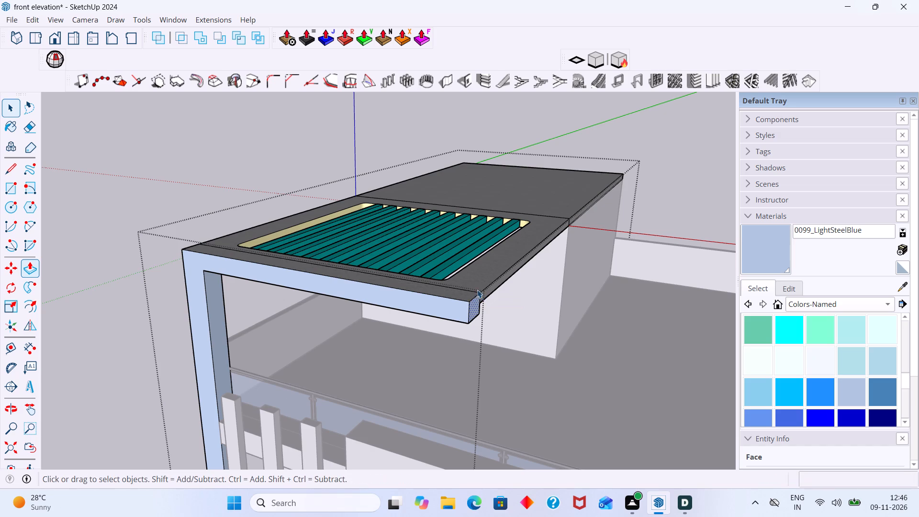
scroll(456, 291, "down", 11)
left_click(283, 198)
scroll(443, 291, "down", 4)
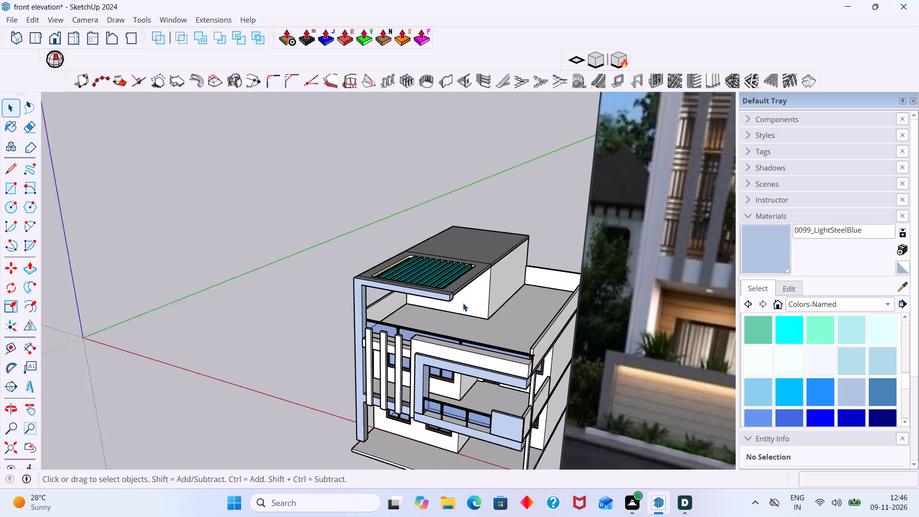
Compare the model's roof slab and front beam with the reference photo, examining the beam's free end and the slender roof post.
scroll(463, 303, "down", 11)
scroll(588, 217, "up", 5)
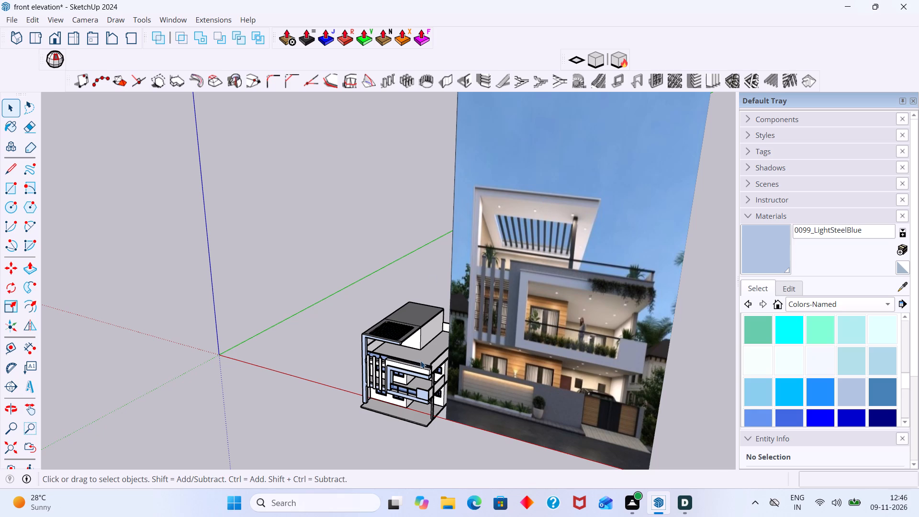
scroll(418, 361, "up", 20)
scroll(418, 361, "up", 2)
left_click(342, 316)
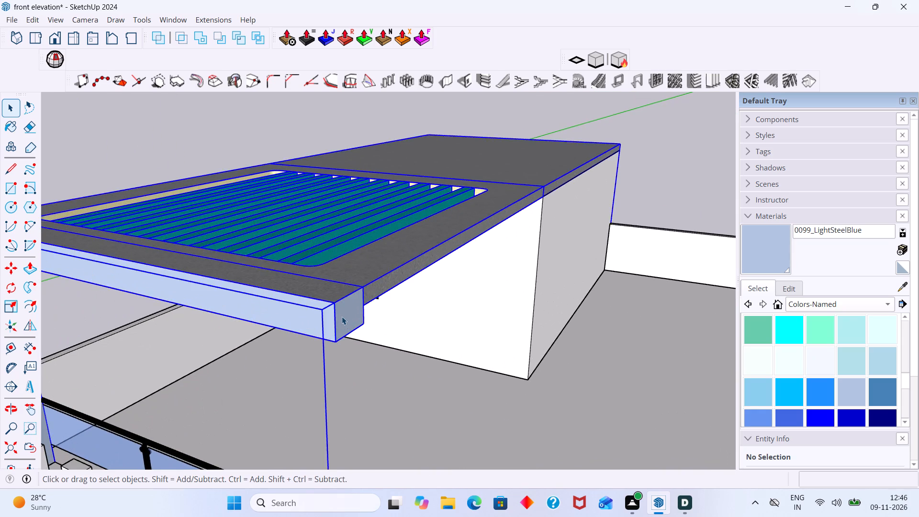
scroll(342, 316, "up", 3)
double_click(342, 316)
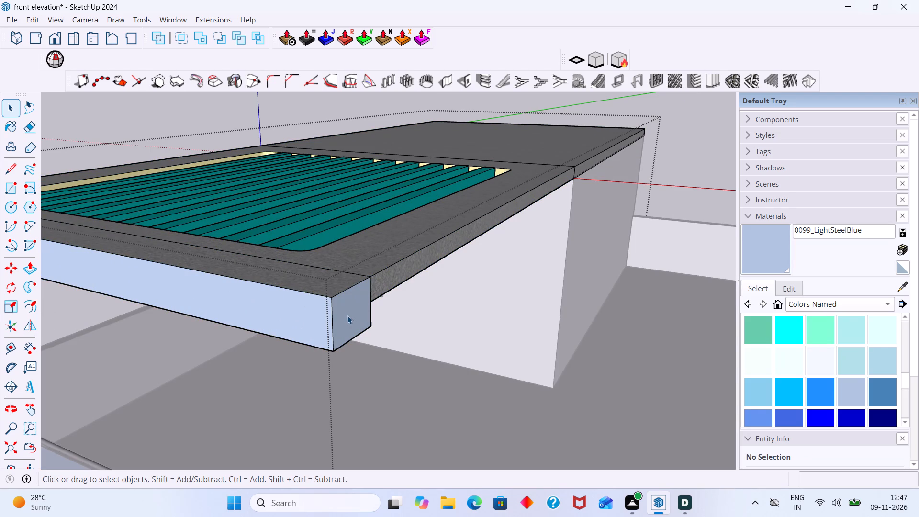
scroll(363, 325, "down", 13)
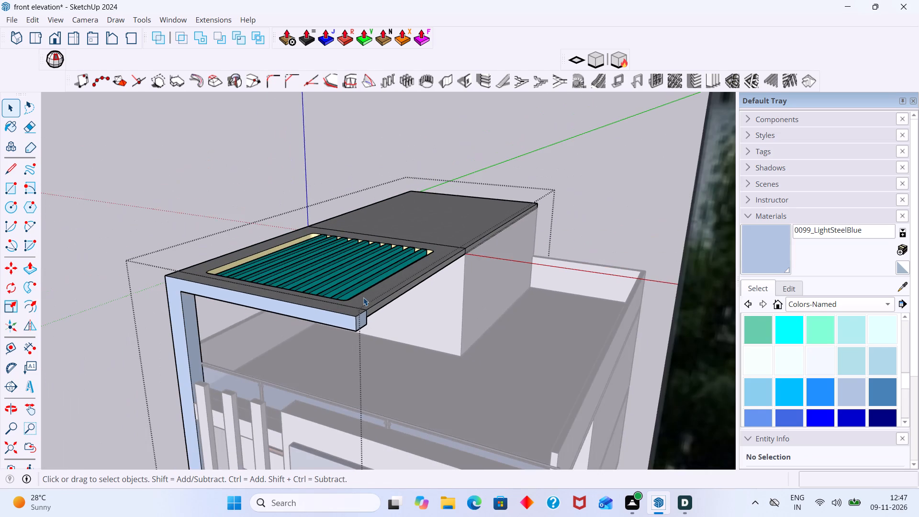
left_click(365, 159)
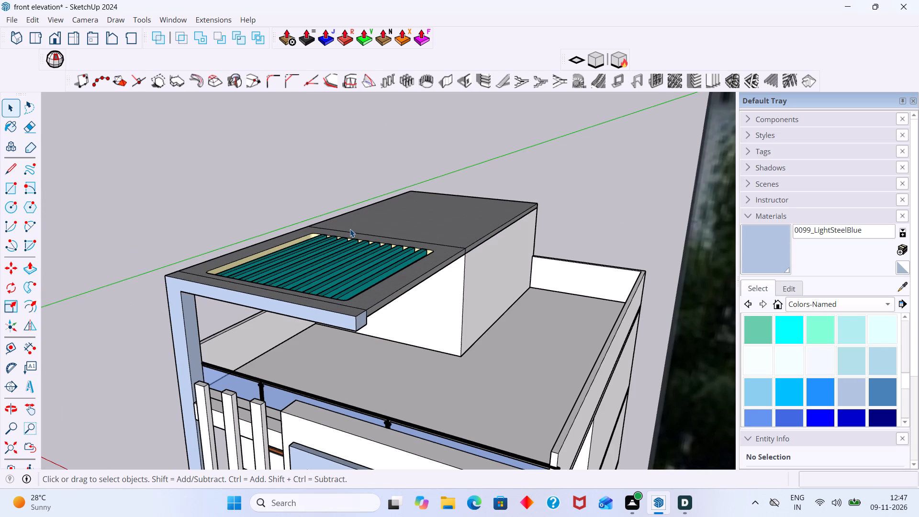
scroll(343, 235, "down", 5)
middle_click_drag(323, 193, 309, 182, "shift")
scroll(340, 228, "down", 6)
scroll(318, 254, "up", 4)
scroll(328, 256, "down", 10)
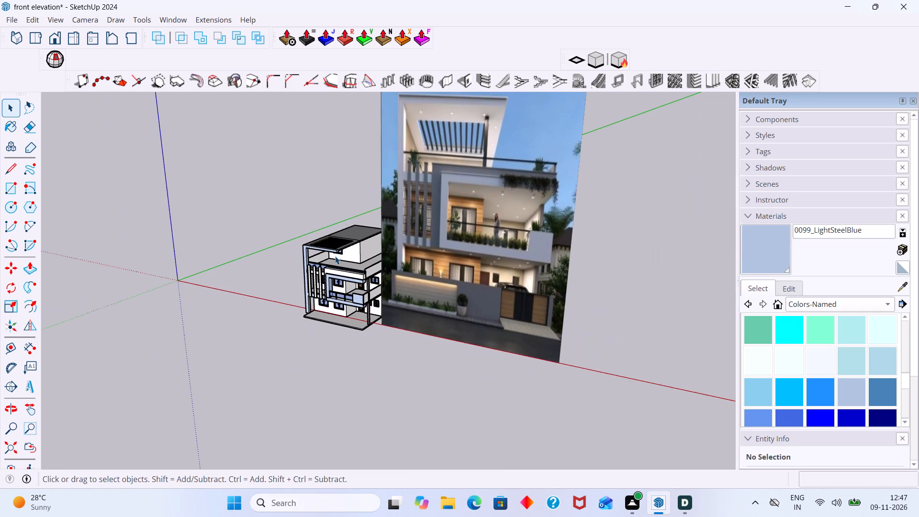
scroll(529, 152, "up", 3)
scroll(518, 179, "down", 3)
middle_click_drag(514, 183, 510, 199)
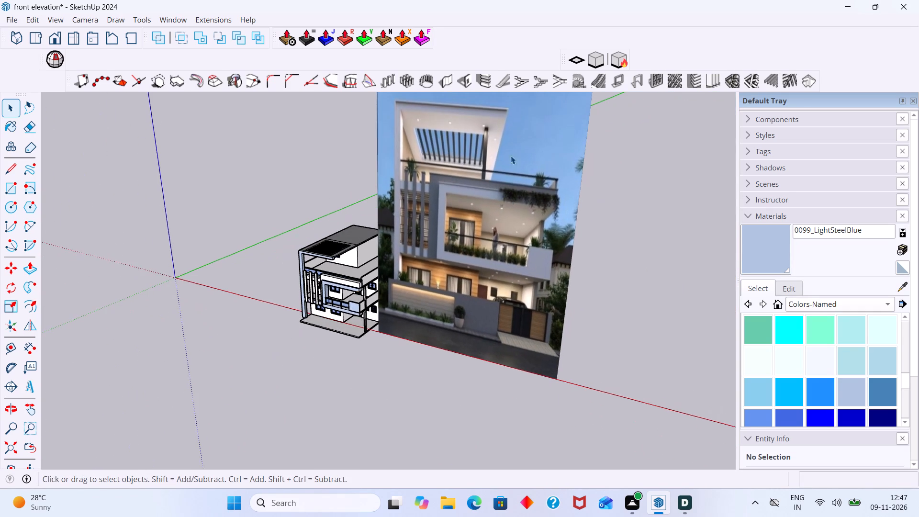
scroll(496, 140, "up", 1)
Open the roof group and draw a rectangle 6" by about 10 7/16" on the slab's underside near the beam's free end.
middle_click_drag(309, 276, 309, 239)
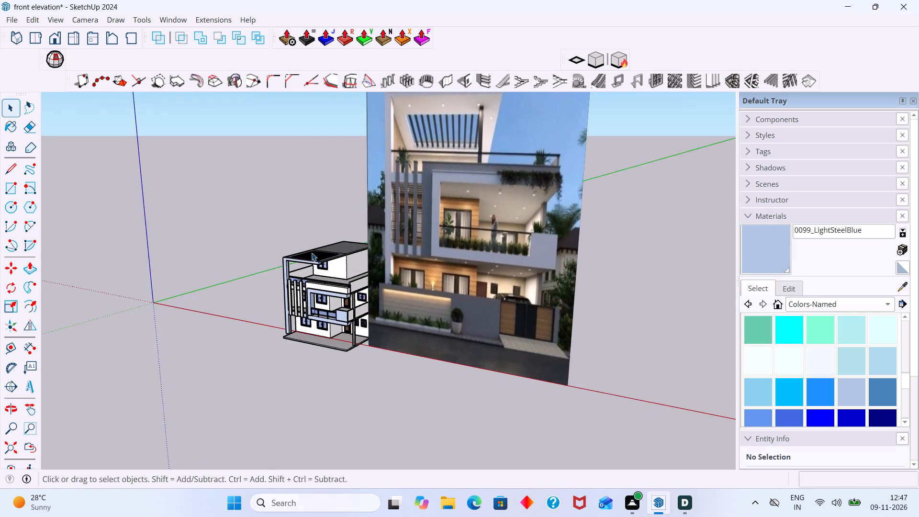
middle_click_drag(312, 250, 312, 238)
middle_click_drag(318, 236, 314, 190)
middle_click_drag(292, 238, 293, 206)
scroll(314, 239, "up", 3)
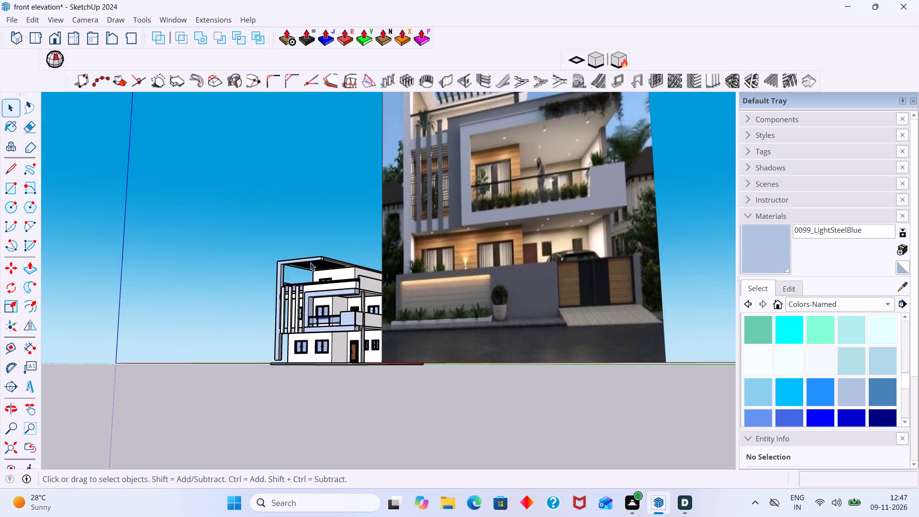
scroll(310, 262, "up", 7)
middle_click_drag(323, 265, 343, 210)
scroll(342, 212, "up", 10)
middle_click_drag(361, 243, 363, 206)
scroll(336, 255, "up", 8)
left_click(345, 281)
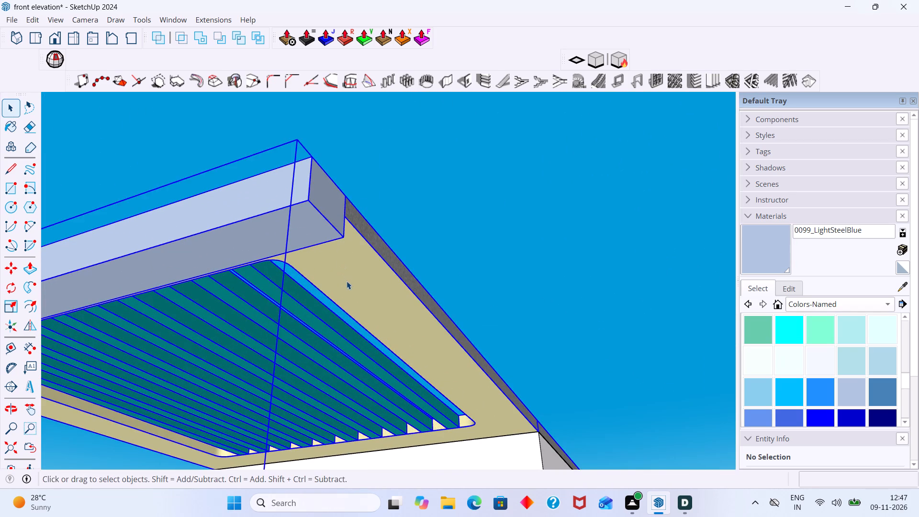
double_click(347, 286)
left_click(348, 290)
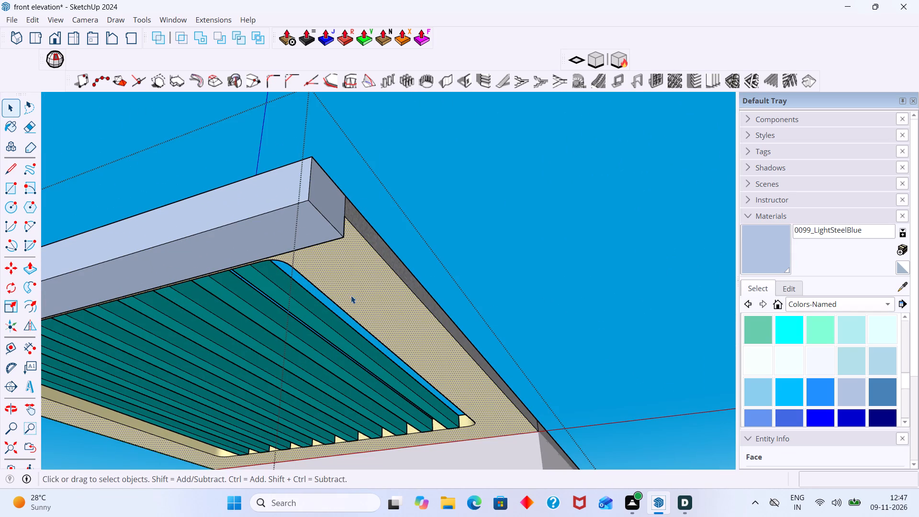
key("r")
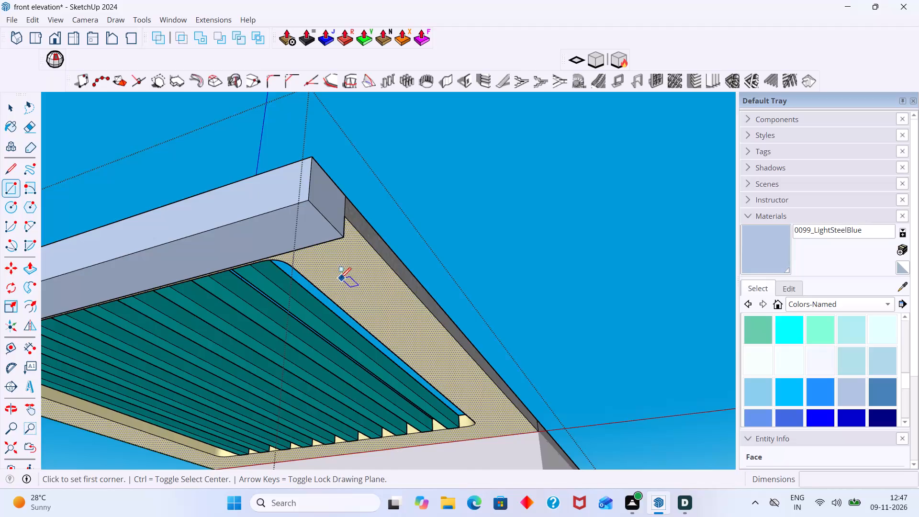
left_click(337, 276)
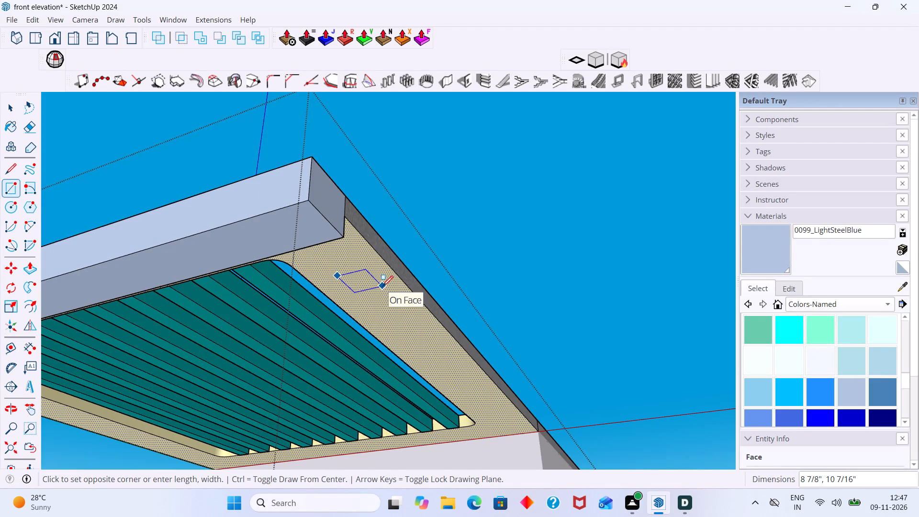
type("6\"")
key("Return")
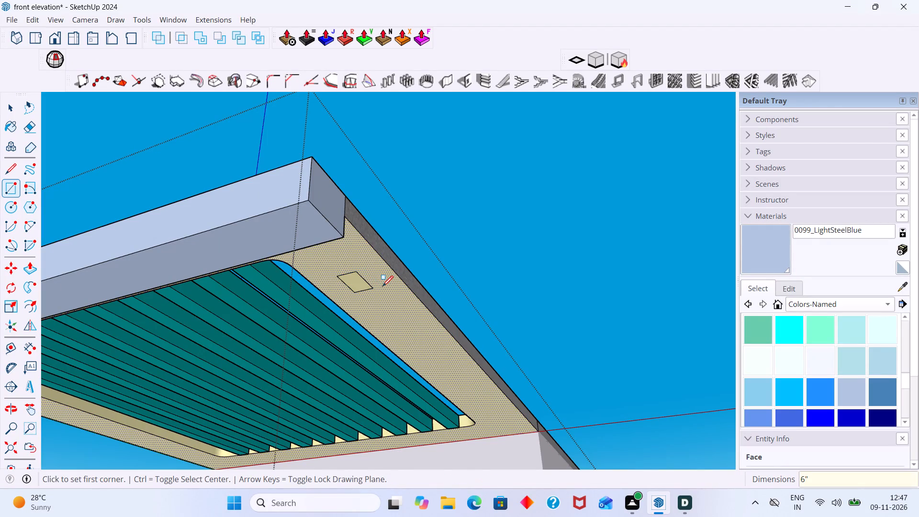
Extrude the underside rectangle 10' down to the terrace floor as a post, and leave the group.
key("space")
left_click(358, 282)
key("p")
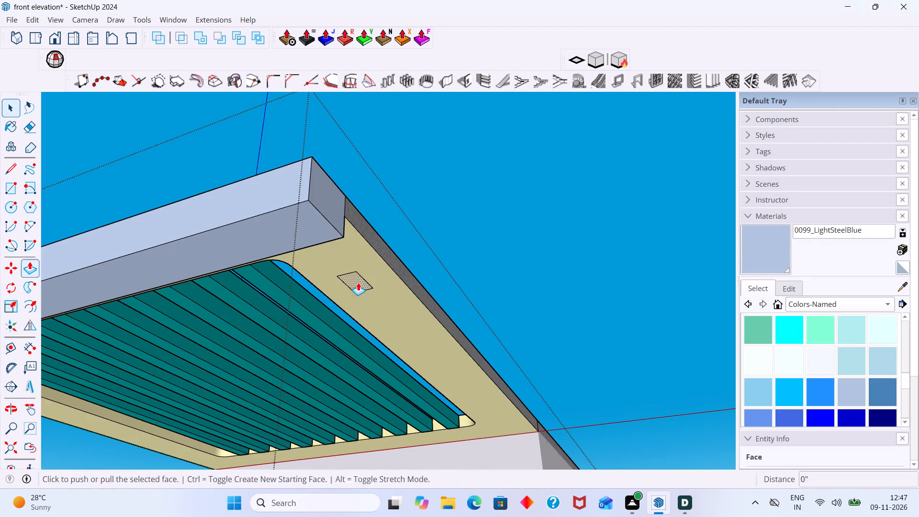
left_click(358, 282)
scroll(345, 332, "down", 6)
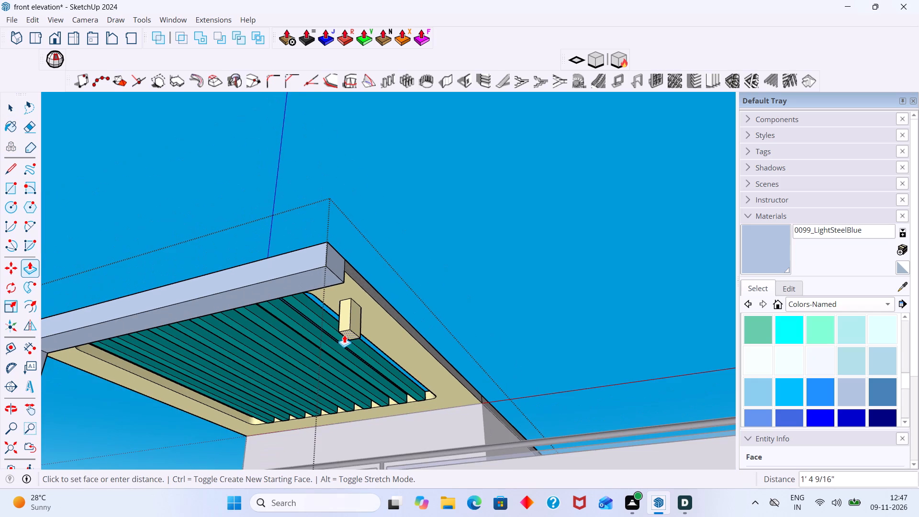
scroll(343, 335, "down", 3)
middle_click_drag(342, 335, 350, 263, "shift")
middle_click_drag(354, 270, 342, 369)
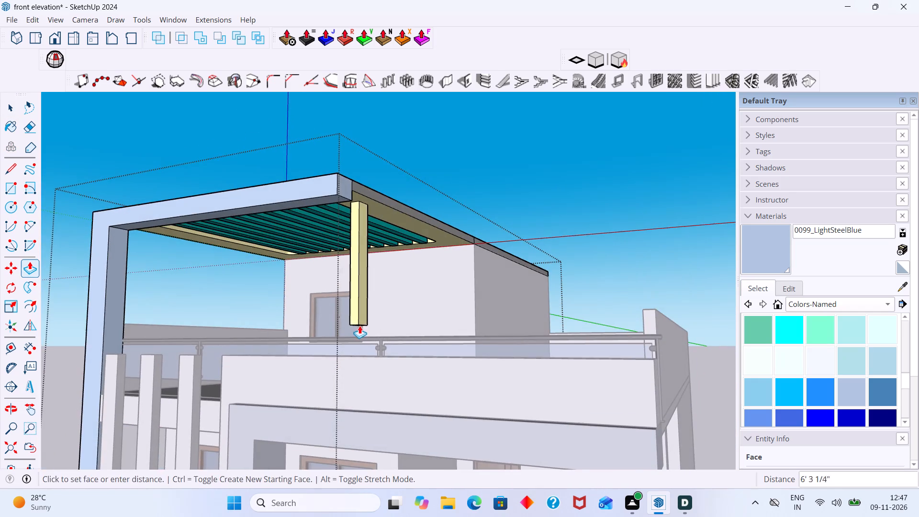
middle_click_drag(355, 334, 339, 428)
scroll(351, 404, "up", 3)
scroll(351, 405, "down", 4)
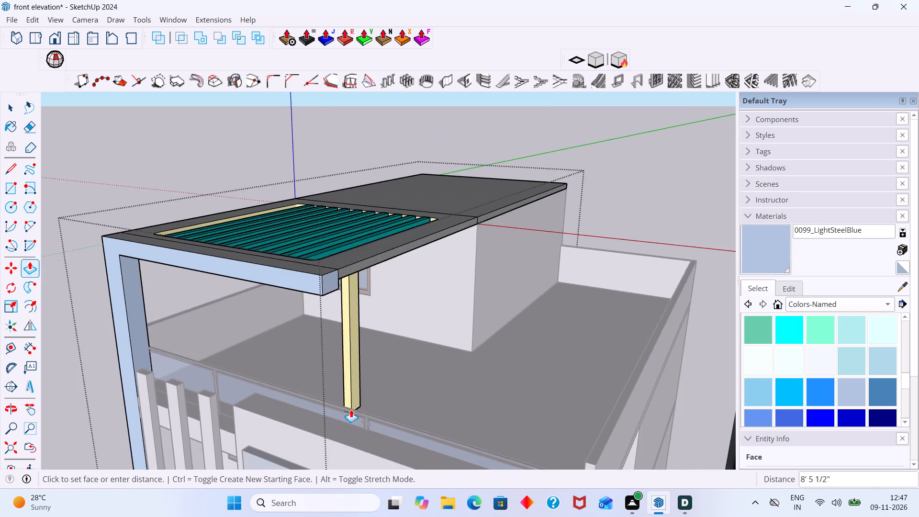
middle_click_drag(351, 409, 211, 394)
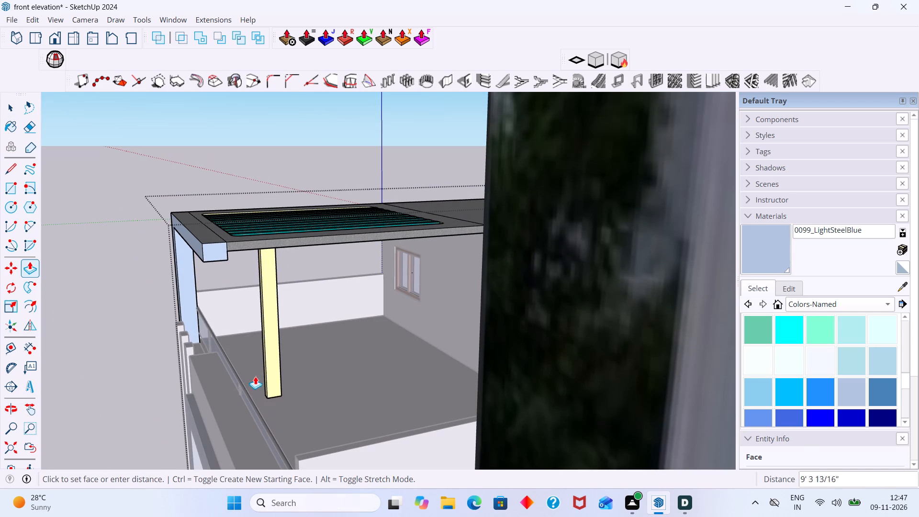
middle_click_drag(222, 340, 187, 362)
scroll(188, 363, "up", 4)
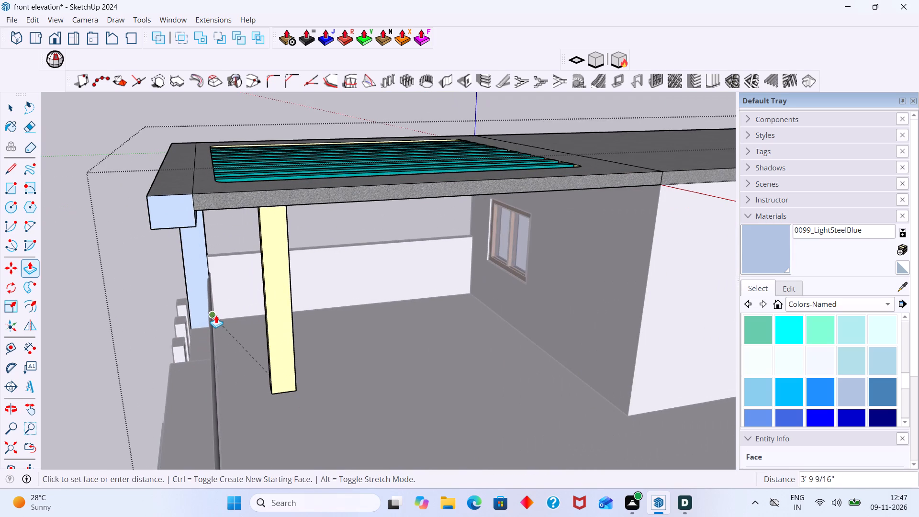
left_click(220, 321)
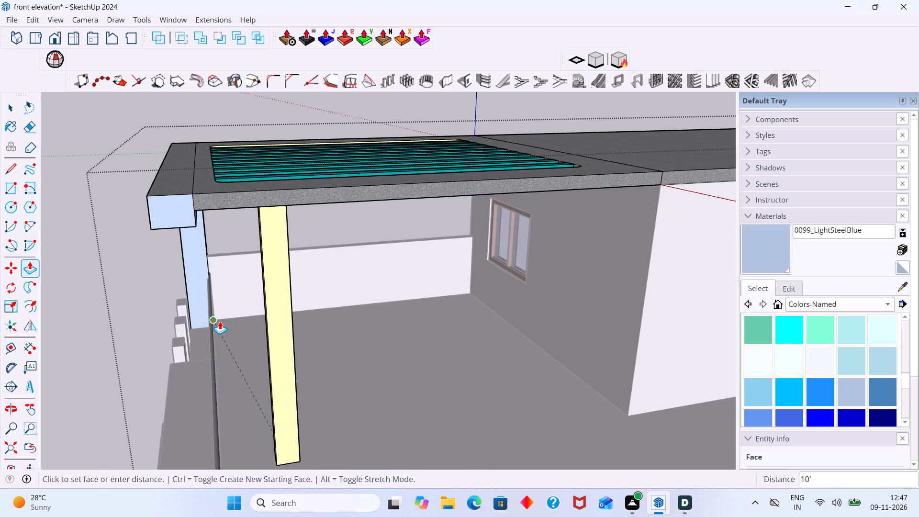
key("space")
scroll(329, 313, "down", 10)
middle_click_drag(334, 333, 482, 323)
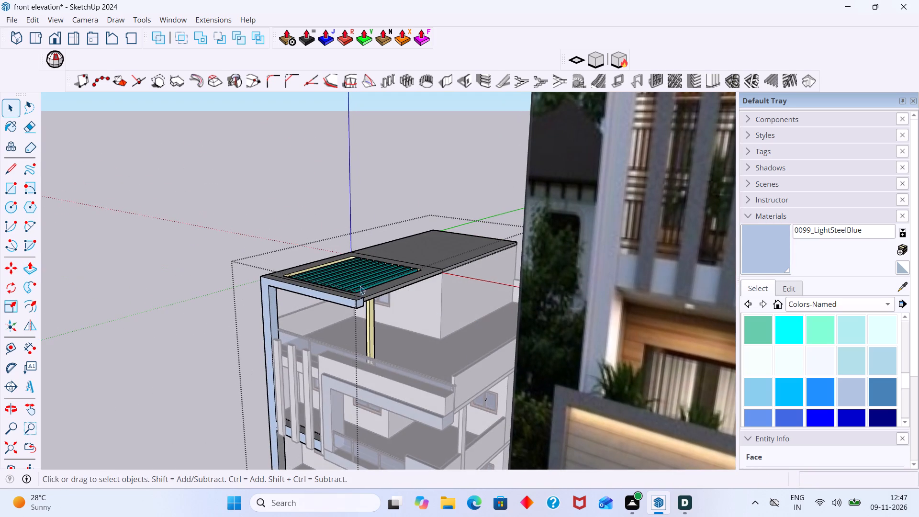
left_click(323, 224)
Open the roof group and paint all its connected geometry, including the post, with 0099_LightSteelBlue, and leave the group.
middle_click_drag(348, 328, 433, 295)
scroll(415, 299, "up", 6)
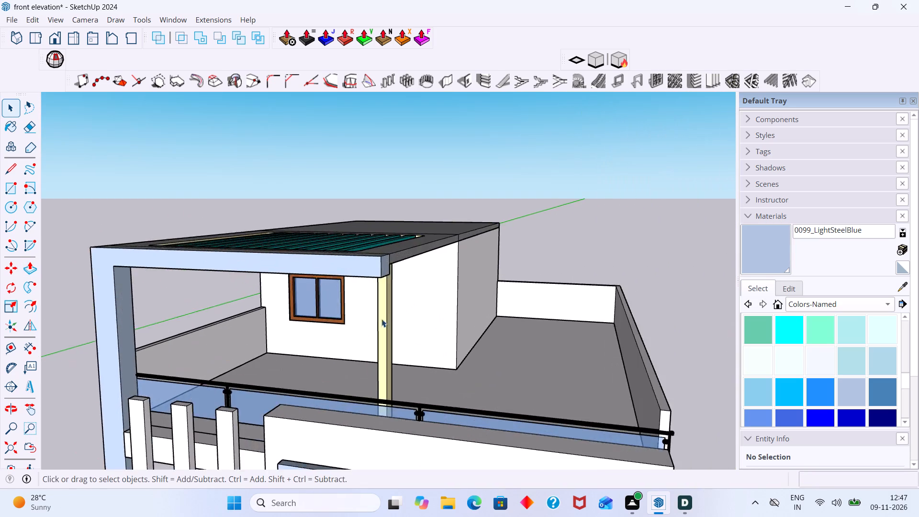
scroll(381, 319, "up", 6)
left_click(383, 322)
double_click(382, 321)
left_click(384, 322)
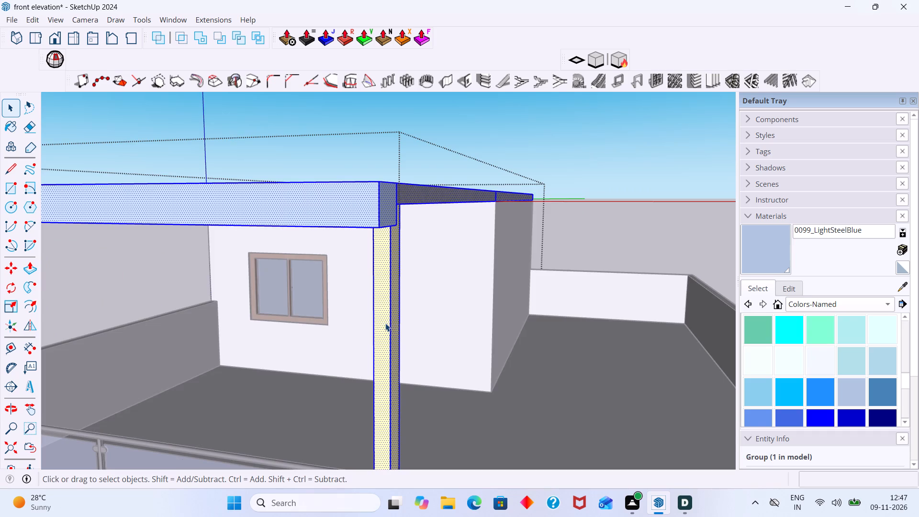
scroll(865, 373, "down", 1)
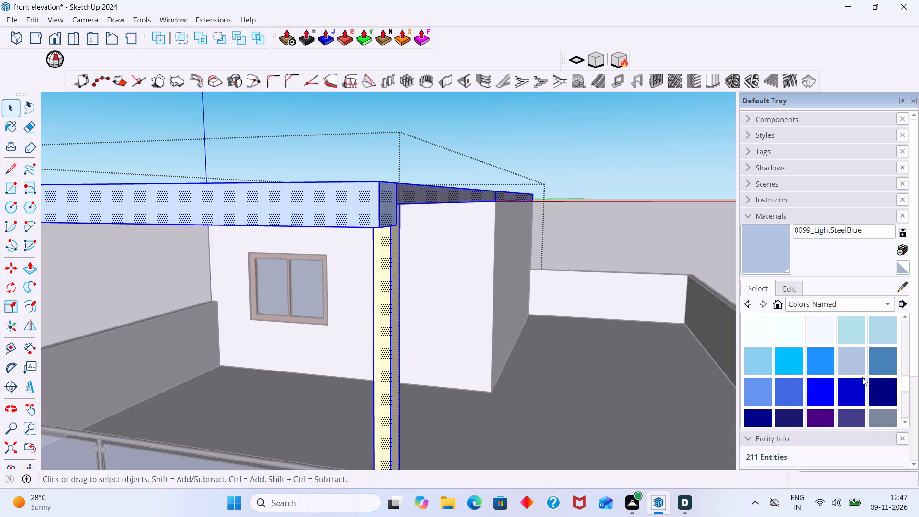
left_click(858, 370)
scroll(392, 368, "up", 5)
left_click(381, 361)
scroll(393, 360, "down", 3)
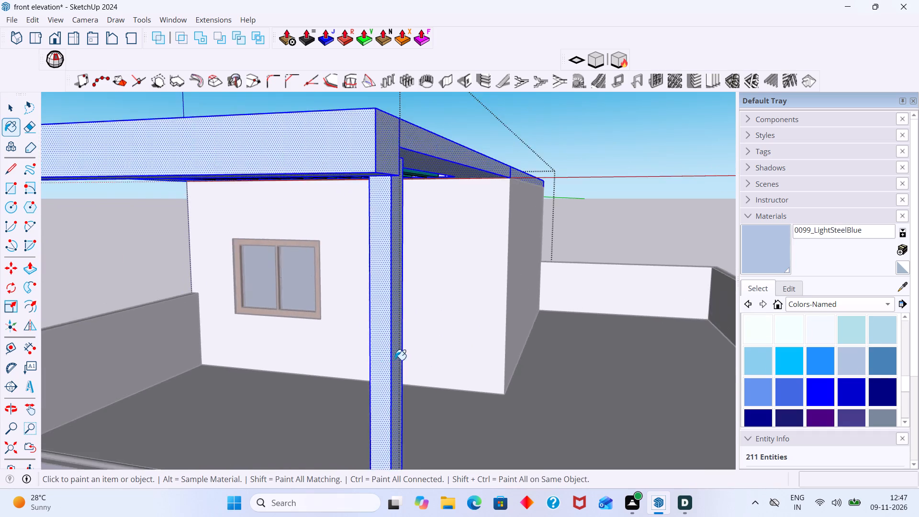
scroll(395, 360, "down", 3)
key("space")
left_click(629, 176)
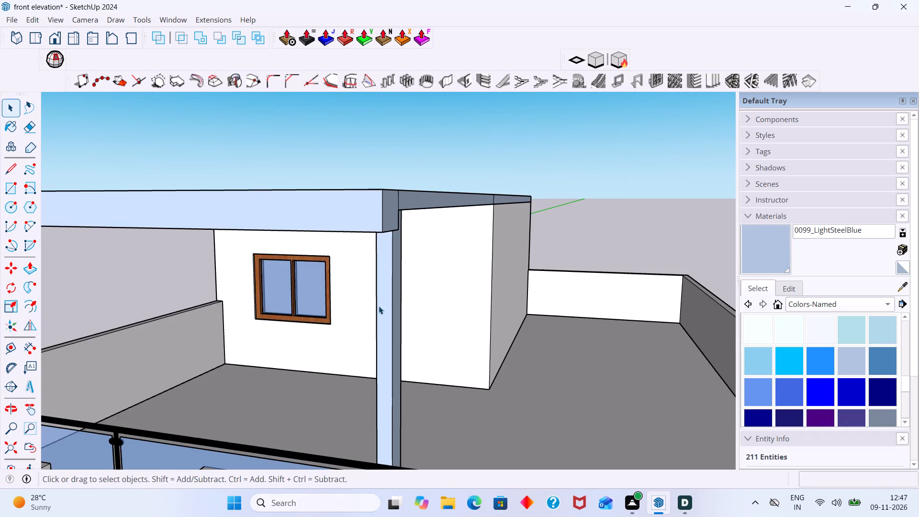
Reopen the roof group and paint two adjacent faces of the supporting post with 0119_RosyBrown.
middle_click_drag(376, 307, 595, 294)
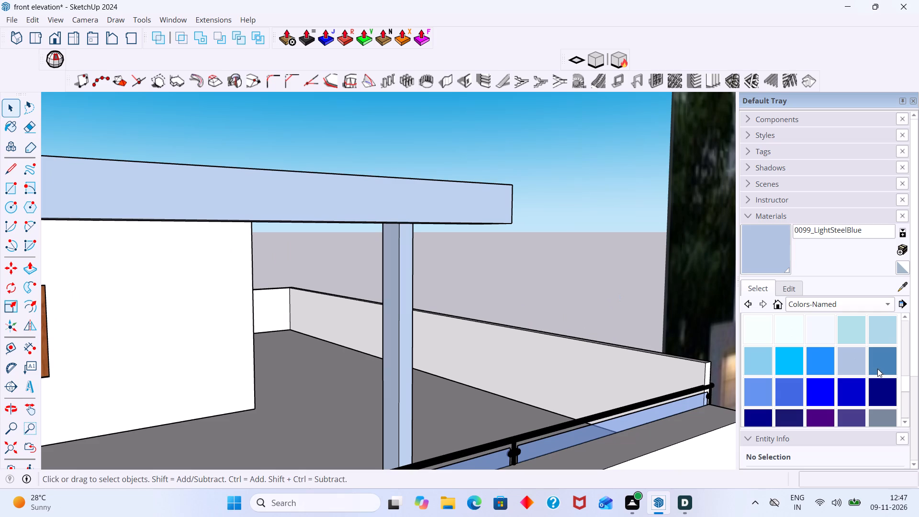
scroll(770, 371, "down", 4)
left_click(856, 360)
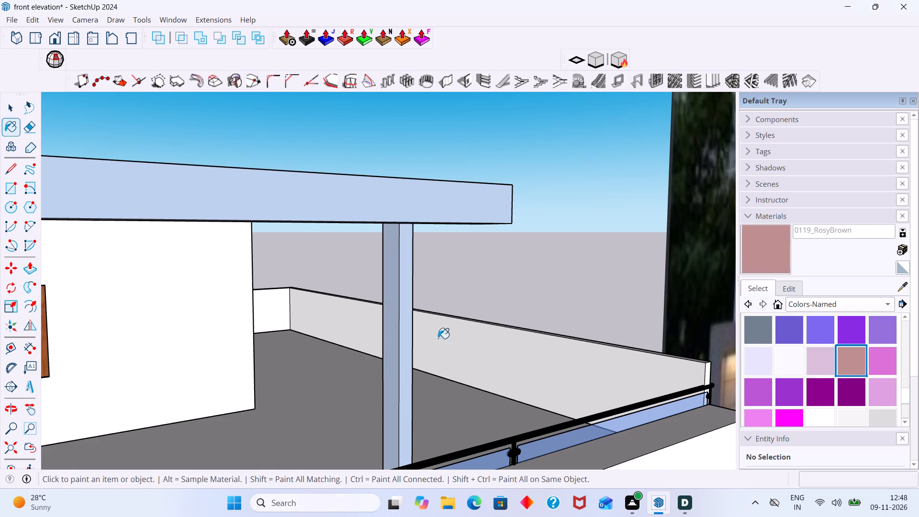
scroll(406, 326, "up", 5)
left_click(403, 324)
key("space")
double_click(407, 326)
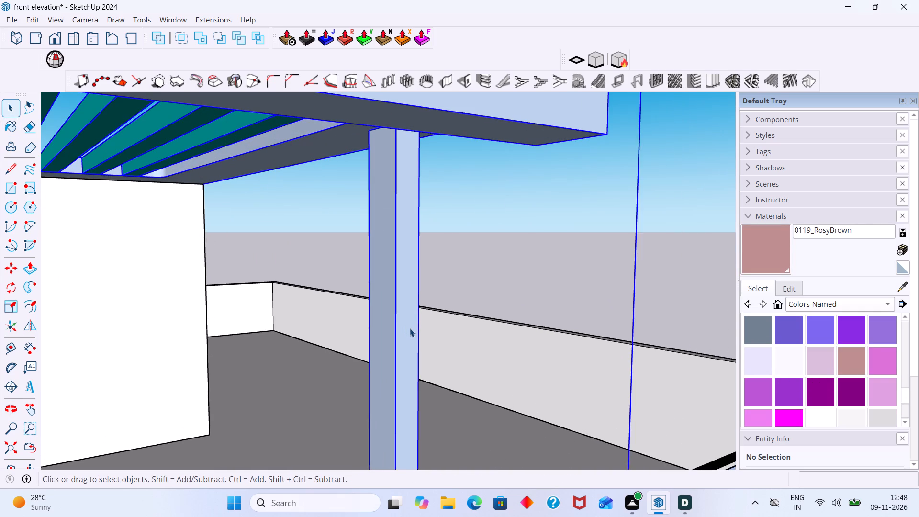
triple_click(407, 330)
double_click(406, 331)
scroll(407, 333, "up", 3)
double_click(407, 332)
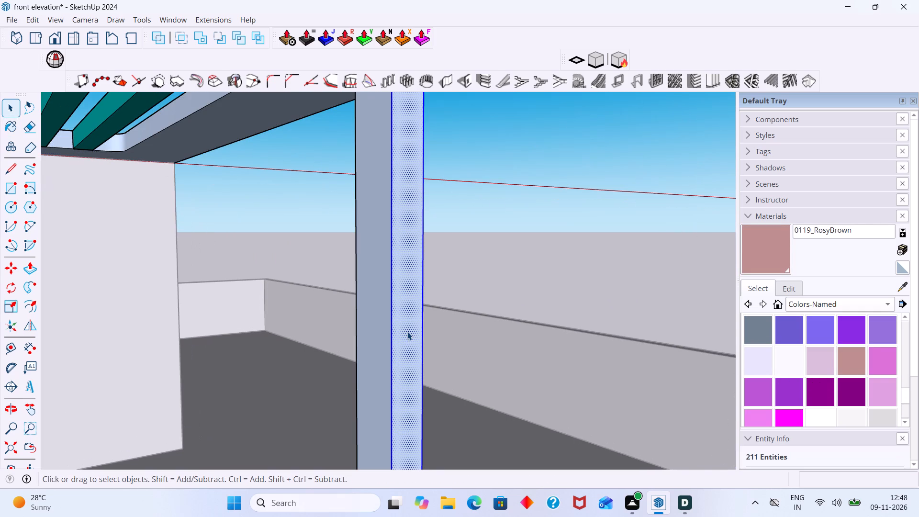
left_click(847, 360)
left_click(402, 333)
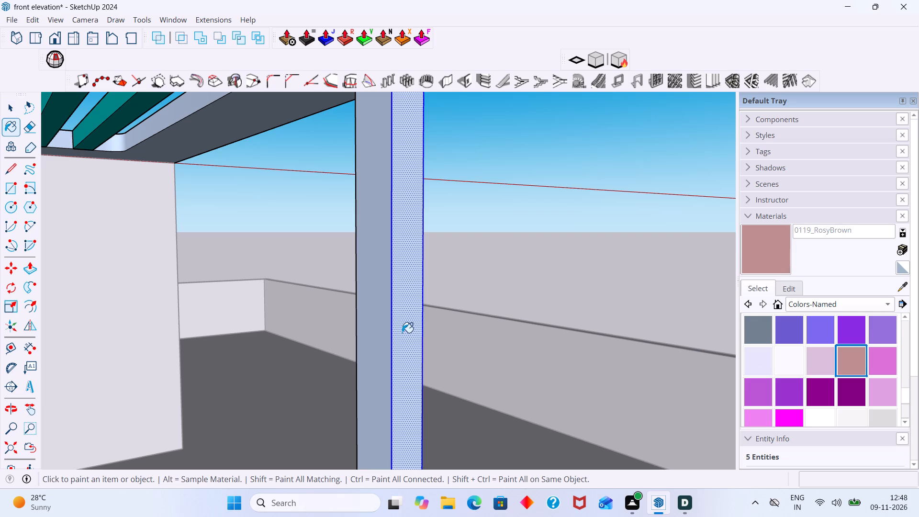
left_click(382, 334)
Paint the post's remaining two side faces with 0119_RosyBrown and leave the roof group.
scroll(406, 327, "down", 2)
middle_click_drag(441, 328, 426, 306)
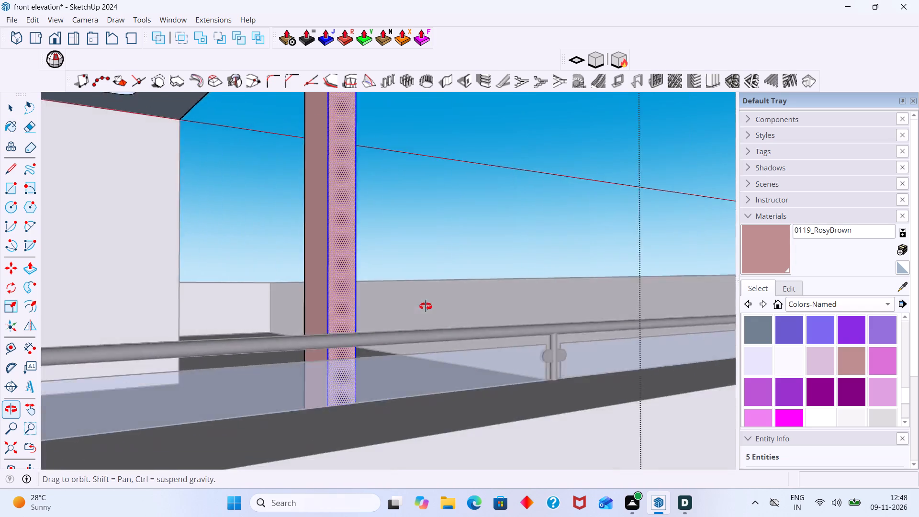
middle_click_drag(426, 306, 384, 318)
middle_click_drag(389, 312, 596, 282, "shift")
scroll(429, 299, "up", 2)
middle_click_drag(443, 299, 427, 303)
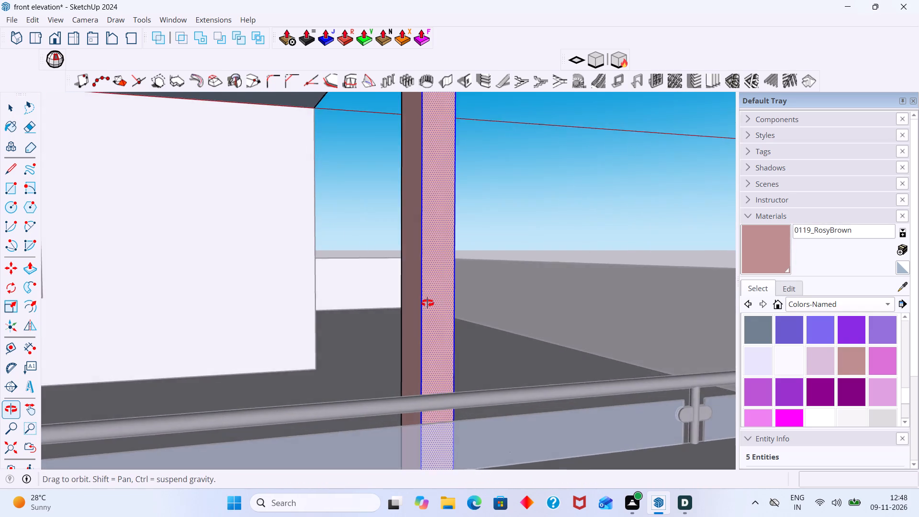
middle_click_drag(427, 303, 295, 315)
middle_click_drag(463, 288, 403, 285)
scroll(208, 320, "up", 2)
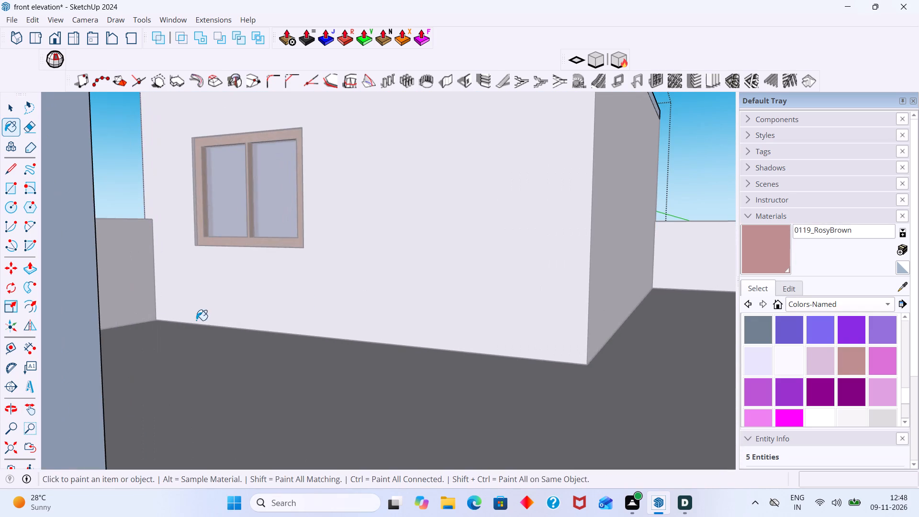
left_click(81, 338)
scroll(85, 337, "down", 16)
middle_click_drag(172, 329, 215, 329)
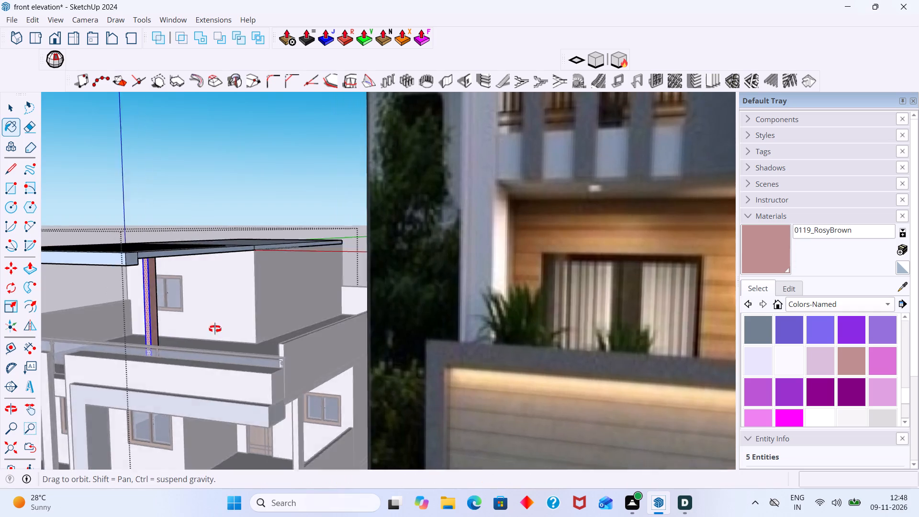
middle_click_drag(215, 329, 659, 326)
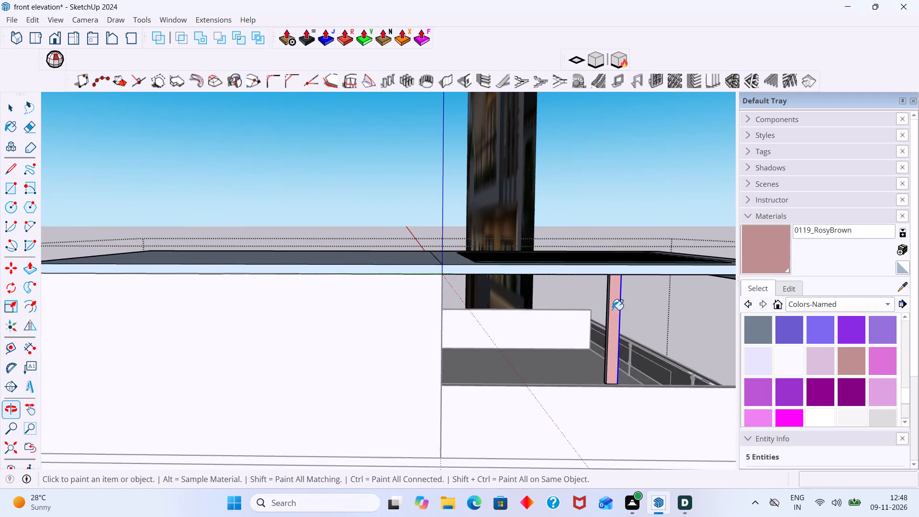
scroll(611, 308, "up", 13)
middle_click_drag(608, 300, 670, 296)
scroll(570, 303, "up", 4)
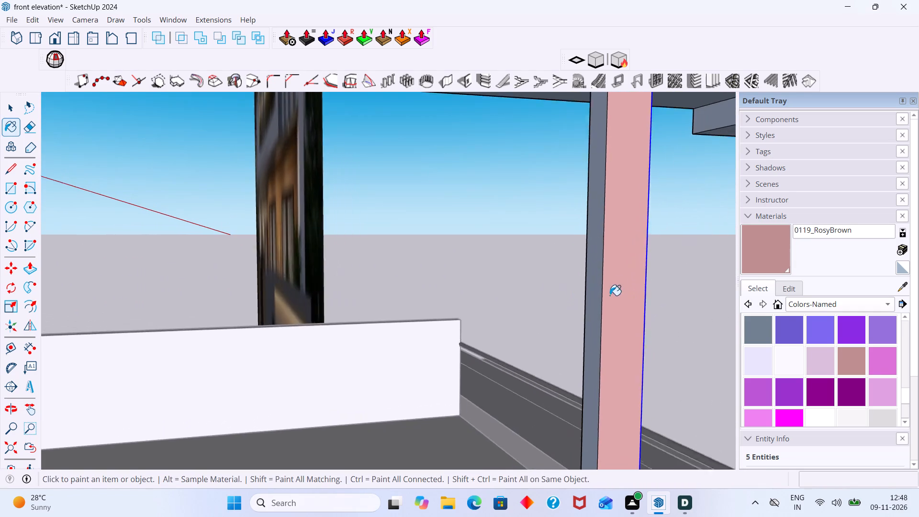
scroll(610, 295, "up", 5)
left_click(592, 278)
key("space")
scroll(617, 293, "down", 8)
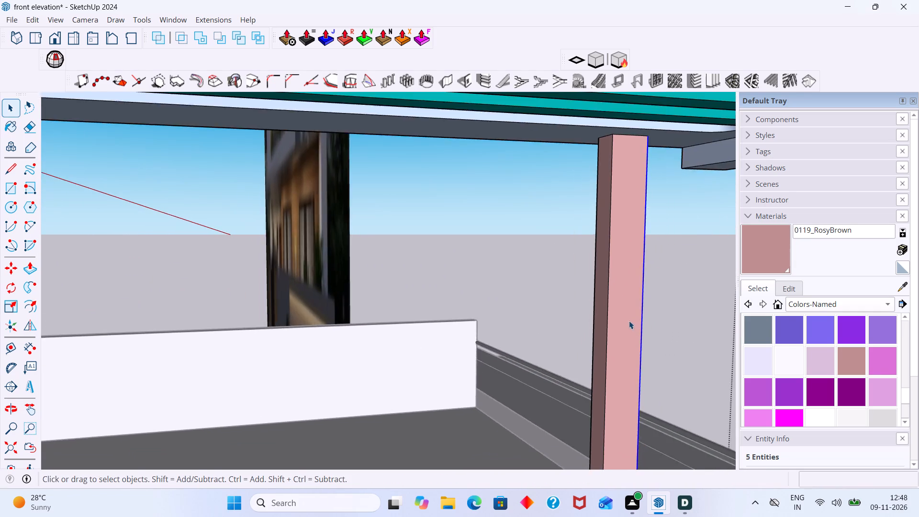
scroll(629, 321, "down", 8)
scroll(667, 297, "down", 6)
left_click(651, 182)
Open the roof group, thicken the post by pulling out its side face toward the tall column about 1 7/8", and leave the group.
middle_click_drag(642, 195, 418, 205)
scroll(437, 206, "down", 12)
middle_click_drag(578, 228, 482, 241)
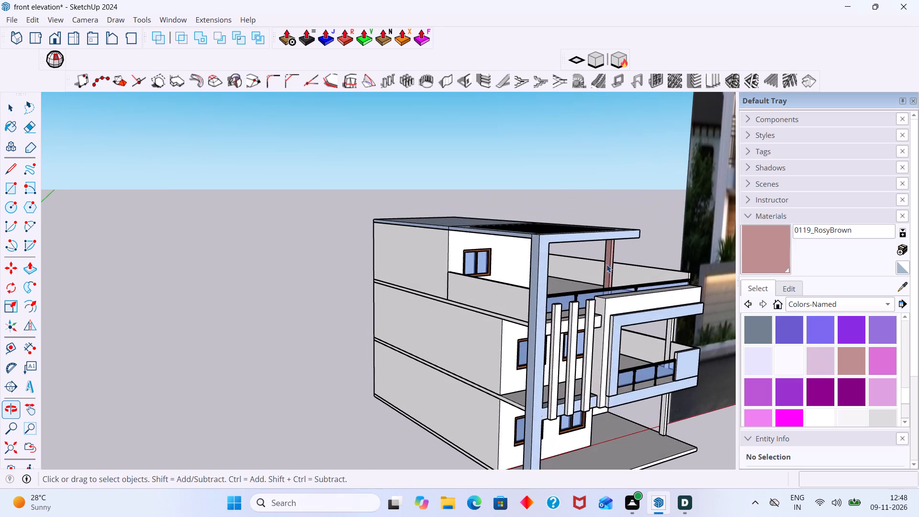
scroll(618, 259, "up", 6)
middle_click_drag(604, 263, 524, 264)
scroll(544, 262, "up", 5)
scroll(597, 270, "down", 4)
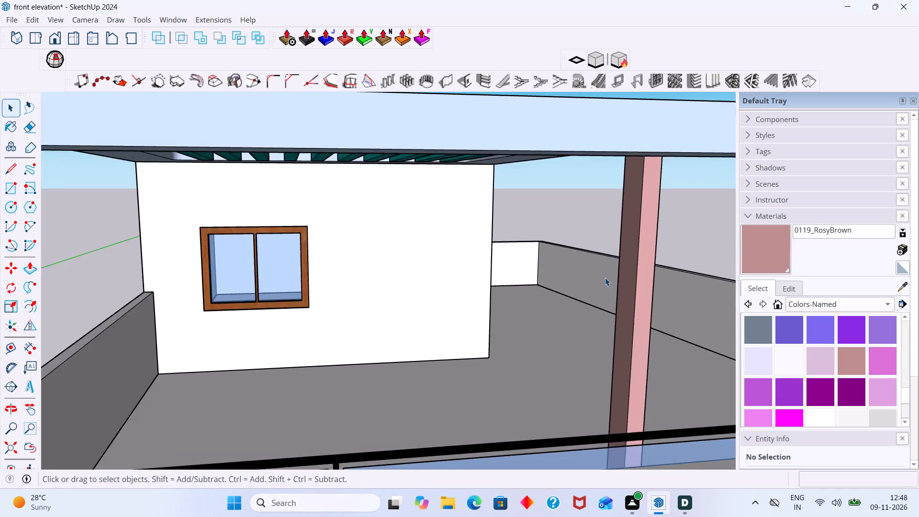
scroll(605, 278, "down", 1)
middle_click_drag(620, 252, 615, 181)
scroll(622, 190, "up", 11)
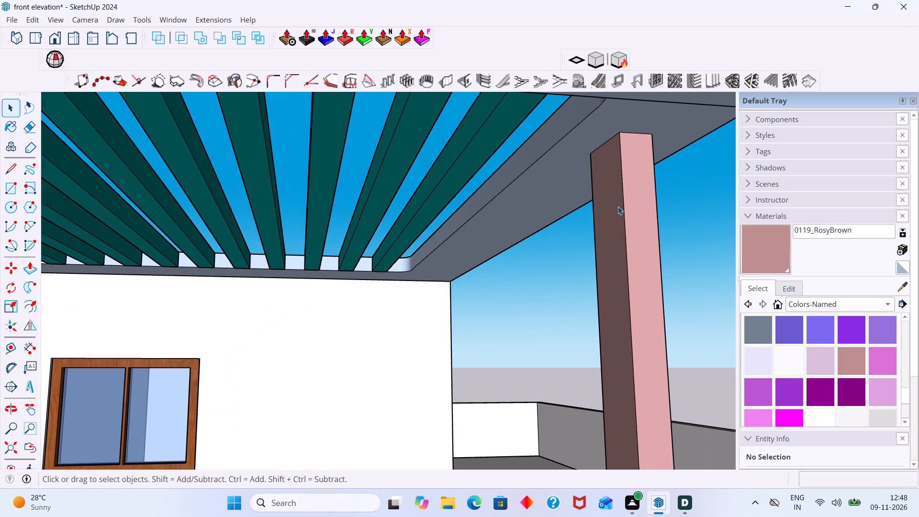
left_click(615, 208)
scroll(615, 208, "up", 1)
double_click(615, 208)
left_click(616, 212)
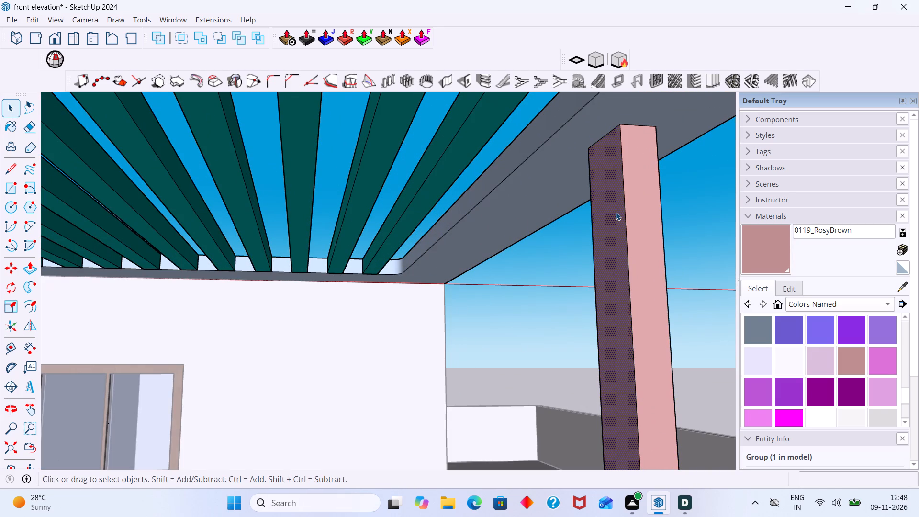
key("p")
left_click(617, 209)
left_click(619, 207)
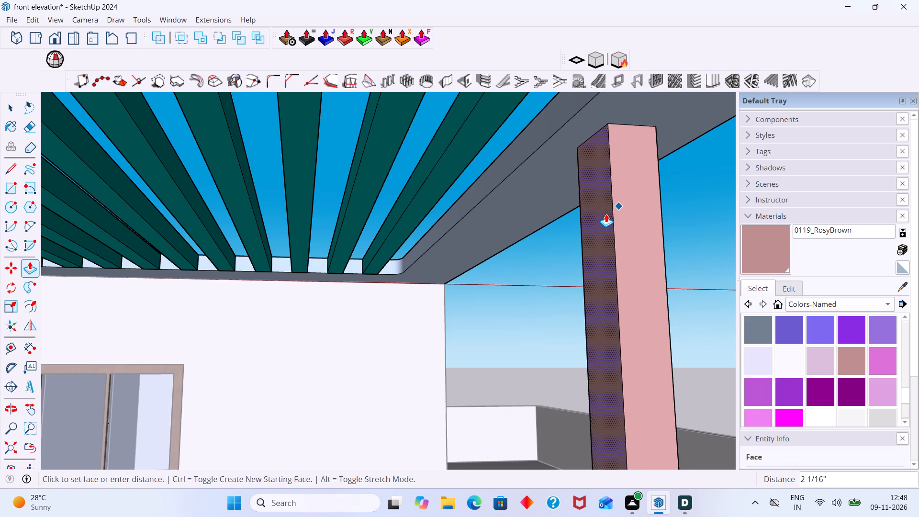
left_click(607, 214)
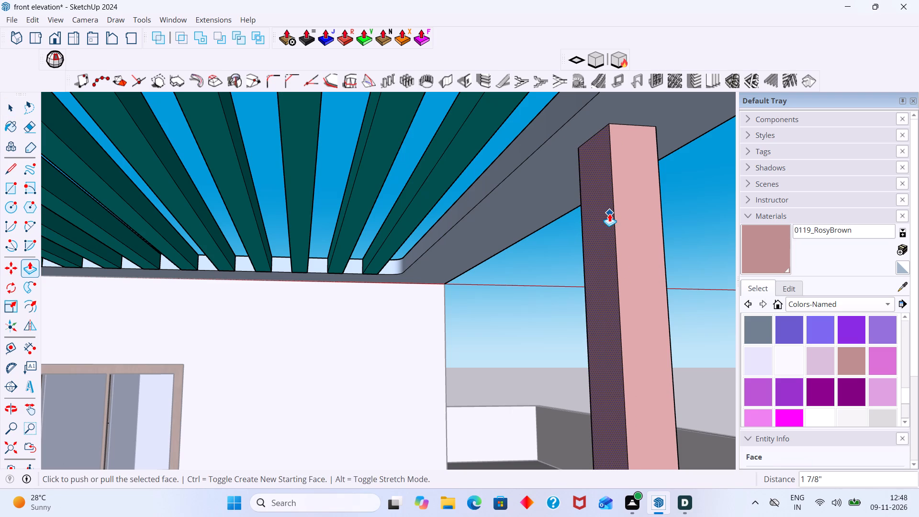
key("space")
left_click(685, 223)
scroll(659, 230, "down", 16)
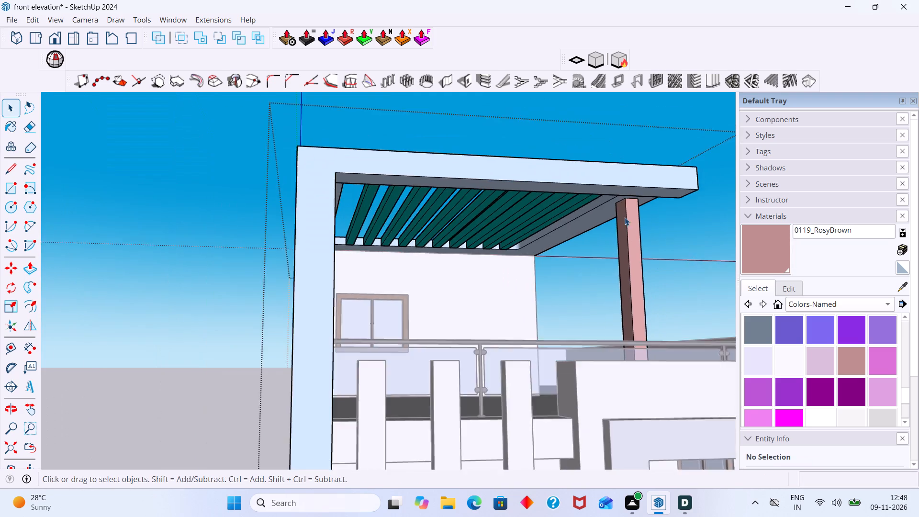
scroll(625, 217, "down", 3)
middle_click_drag(632, 210, 612, 279)
left_click(639, 166)
Open the roof group and paint both top faces of the slab, the slatted-opening frame and rear section, with Blacktop Old 01 from Asphalt and Concrete.
scroll(639, 192, "down", 3)
middle_click_drag(566, 226, 541, 225)
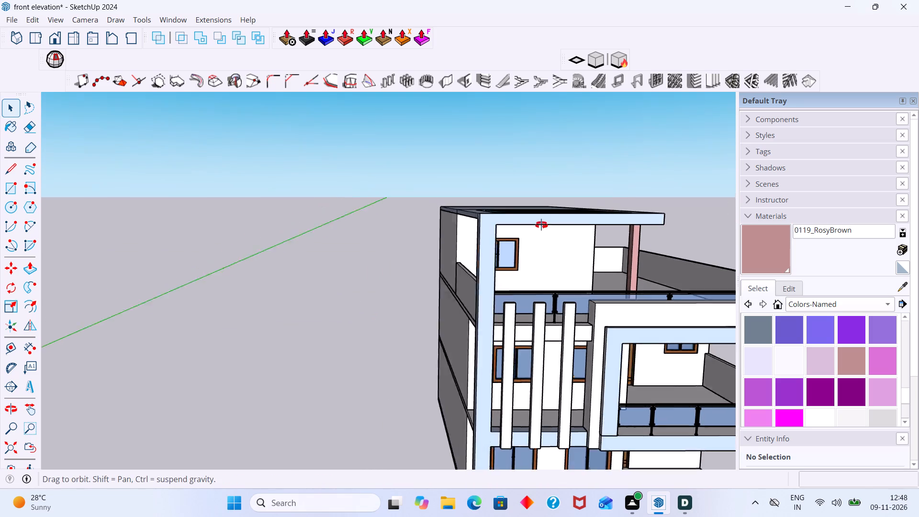
middle_click_drag(541, 225, 321, 233)
scroll(466, 247, "up", 7)
middle_click_drag(449, 238, 444, 307)
scroll(461, 317, "down", 9)
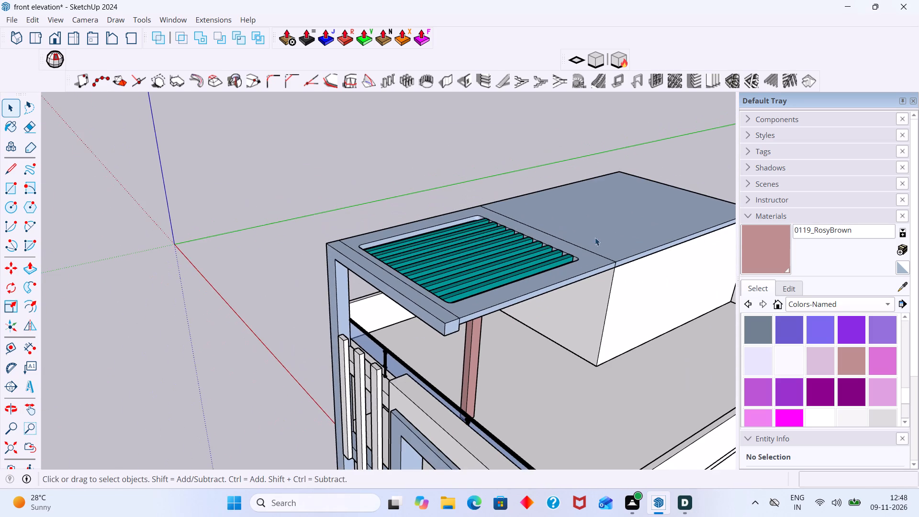
middle_click_drag(594, 246, 586, 269)
scroll(591, 267, "up", 8)
triple_click(588, 284)
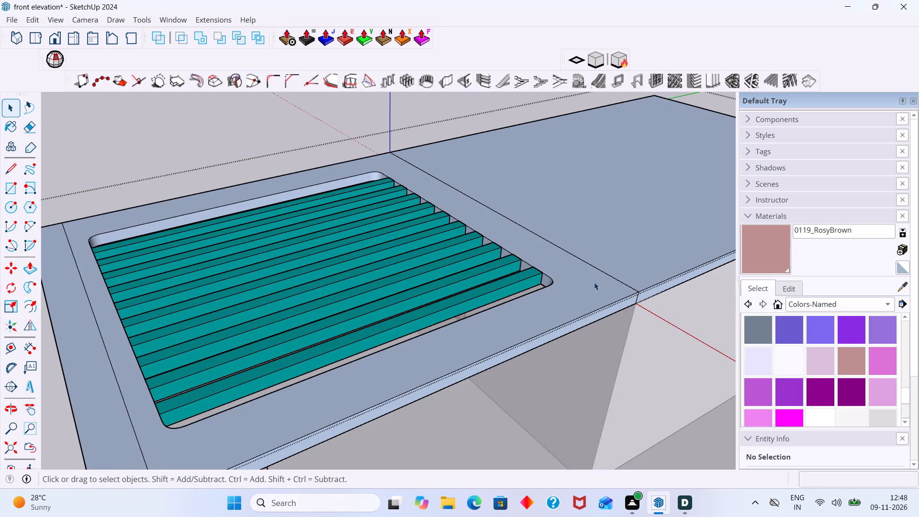
left_click(594, 282)
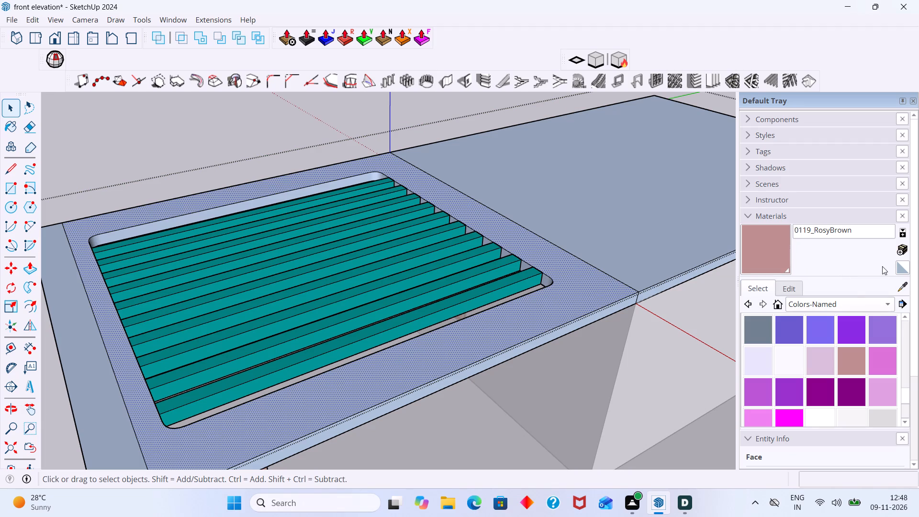
left_click(887, 304)
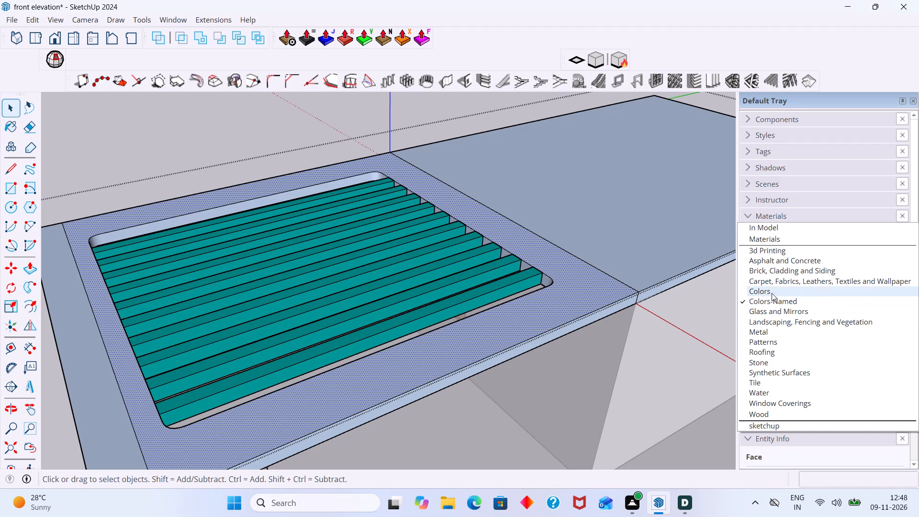
left_click(766, 263)
left_click(816, 337)
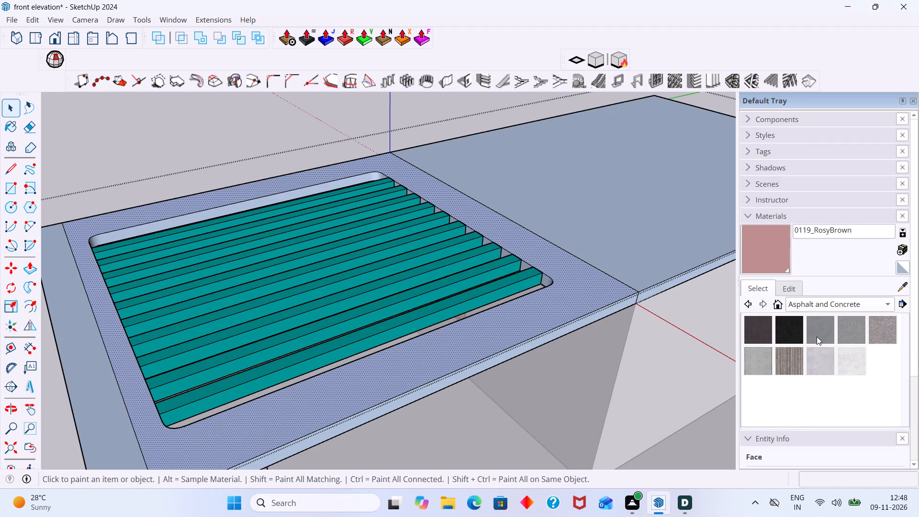
left_click(492, 329)
left_click(610, 254)
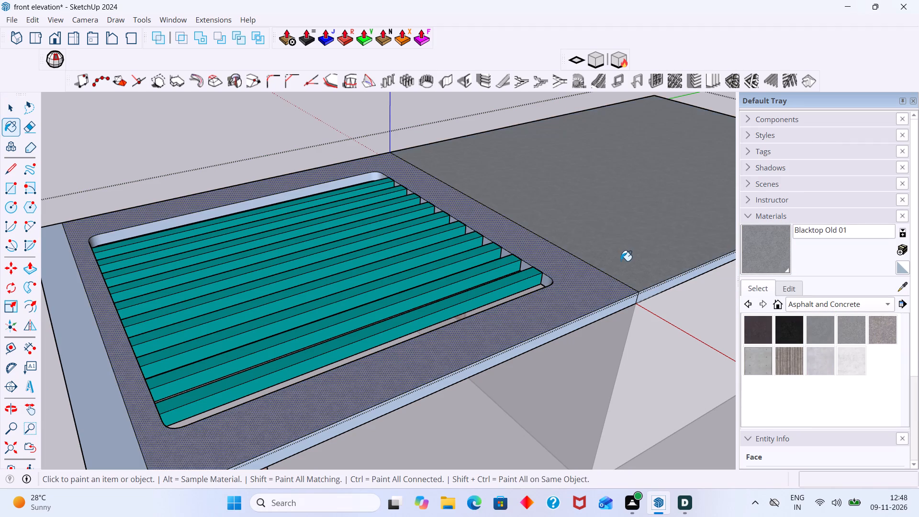
Paint the two edge faces along the roof slab's post side with Blacktop Old 01.
scroll(620, 268, "down", 2)
middle_click_drag(623, 278, 583, 234)
scroll(568, 271, "up", 6)
middle_click_drag(569, 275, 572, 112)
scroll(517, 267, "up", 4)
left_click(516, 269)
scroll(518, 272, "down", 3)
middle_click_drag(524, 281, 514, 299)
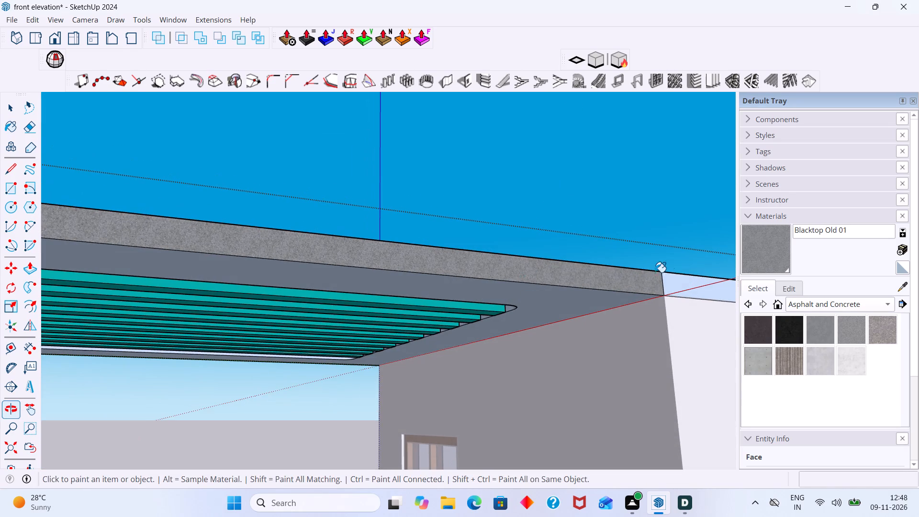
left_click(673, 281)
Review the roof slab, front beam and post beside the reference photo.
scroll(640, 290, "down", 1)
middle_click_drag(631, 295, 618, 223)
scroll(581, 235, "down", 7)
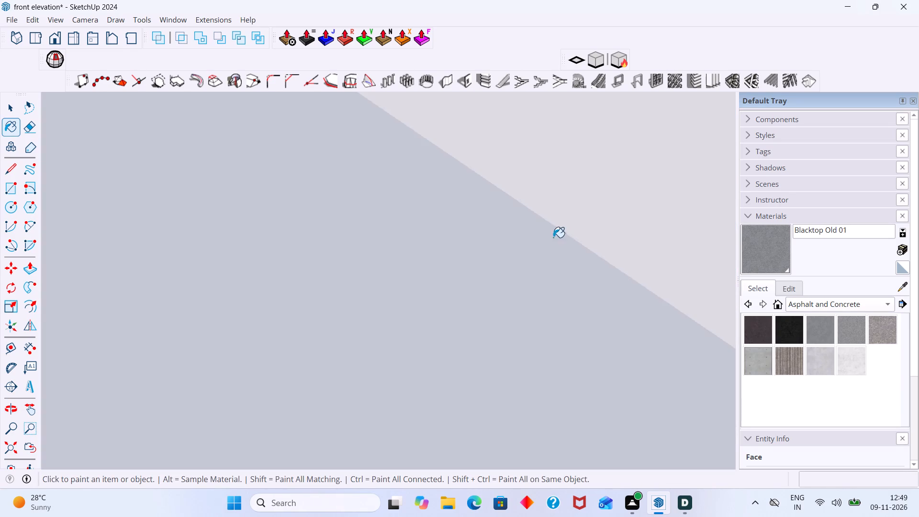
scroll(553, 237, "down", 2)
left_click(15, 450)
scroll(194, 355, "down", 3)
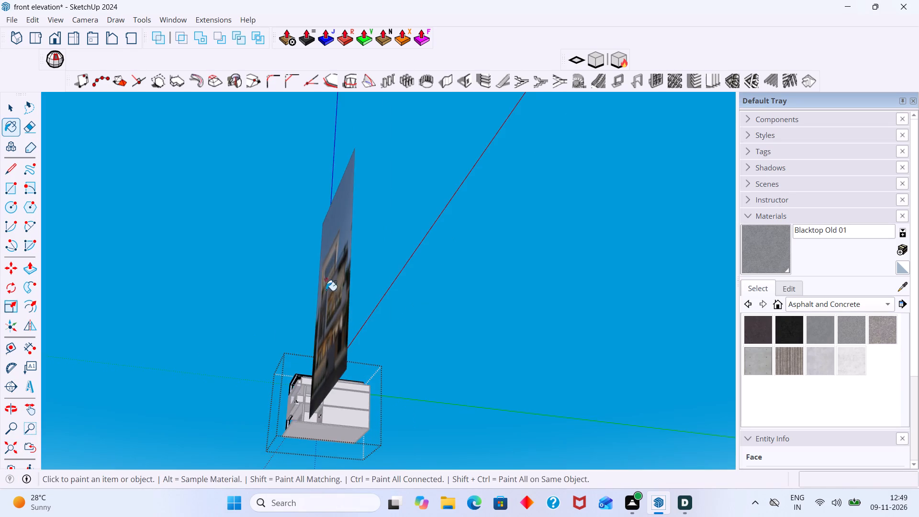
middle_click_drag(331, 294, 380, 421)
middle_click_drag(253, 346, 362, 404)
scroll(285, 360, "up", 13)
middle_click_drag(272, 378, 334, 396)
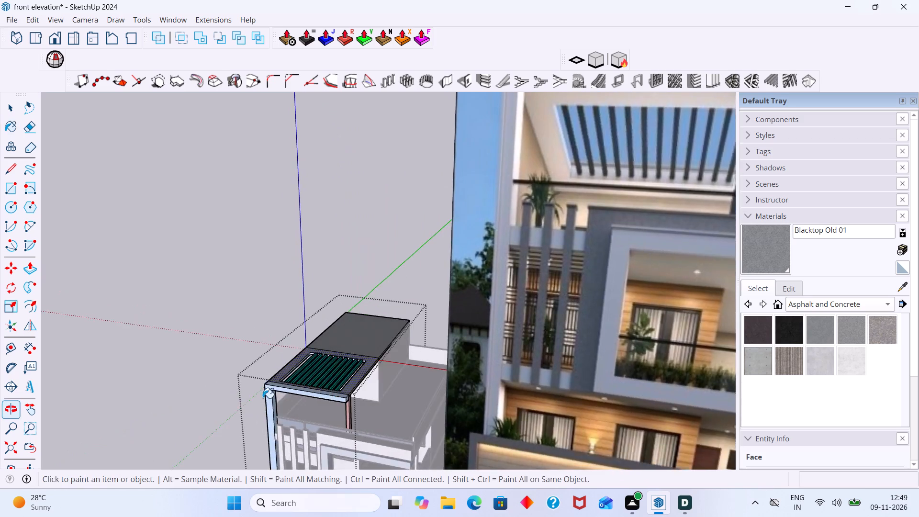
Paint the two edge faces along the roof slab's tall-column side with Blacktop Old 01 and leave the roof group.
scroll(261, 391, "up", 15)
middle_click_drag(289, 375, 359, 393)
scroll(330, 345, "up", 3)
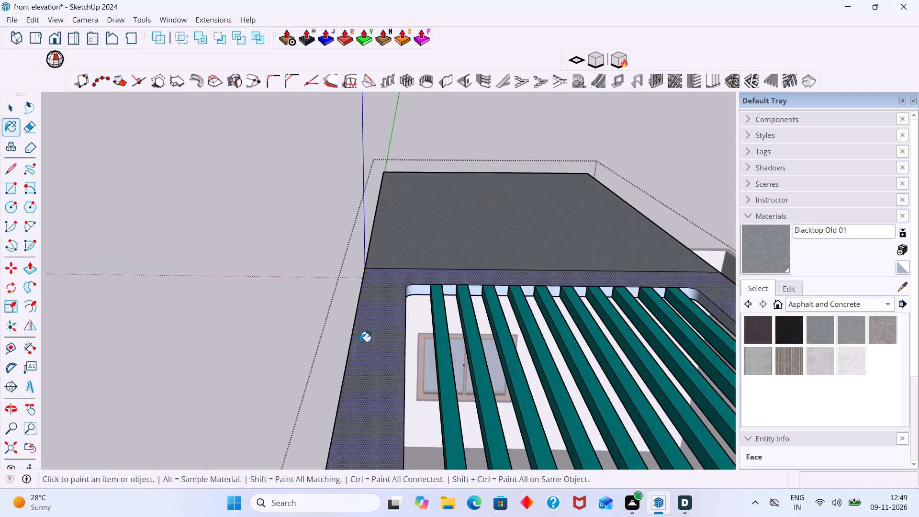
scroll(360, 342, "down", 4)
middle_click_drag(358, 363, 475, 307)
scroll(490, 283, "up", 10)
left_click(482, 305)
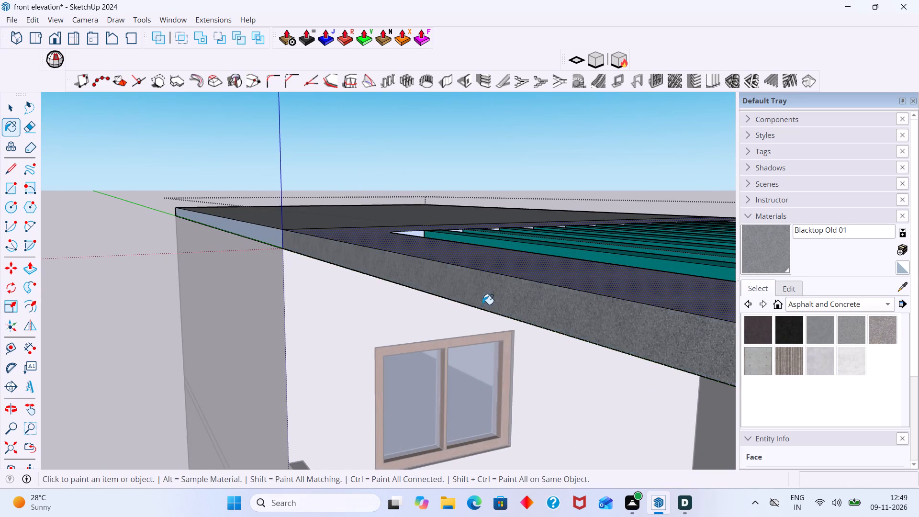
scroll(487, 301, "down", 3)
scroll(289, 247, "up", 5)
left_click(292, 247)
scroll(294, 247, "down", 11)
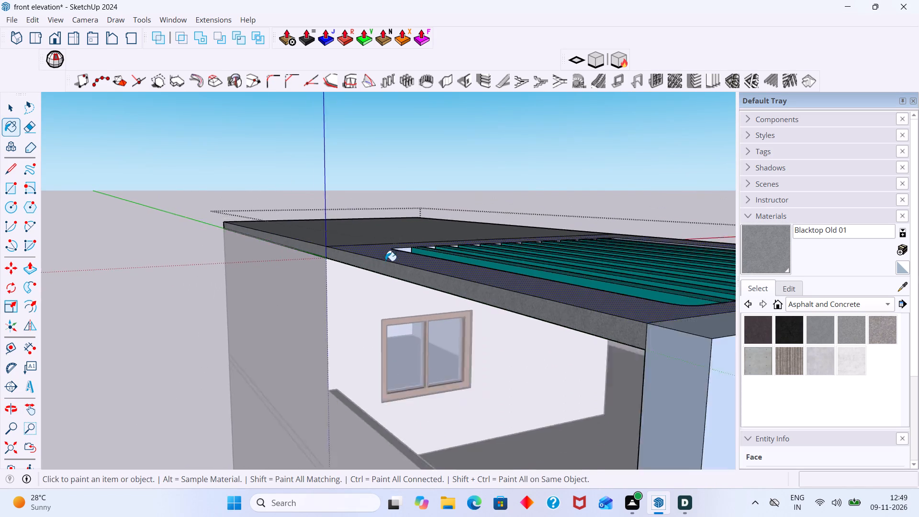
scroll(385, 261, "down", 5)
scroll(514, 299, "up", 3)
scroll(525, 303, "down", 6)
middle_click_drag(523, 316, 493, 386)
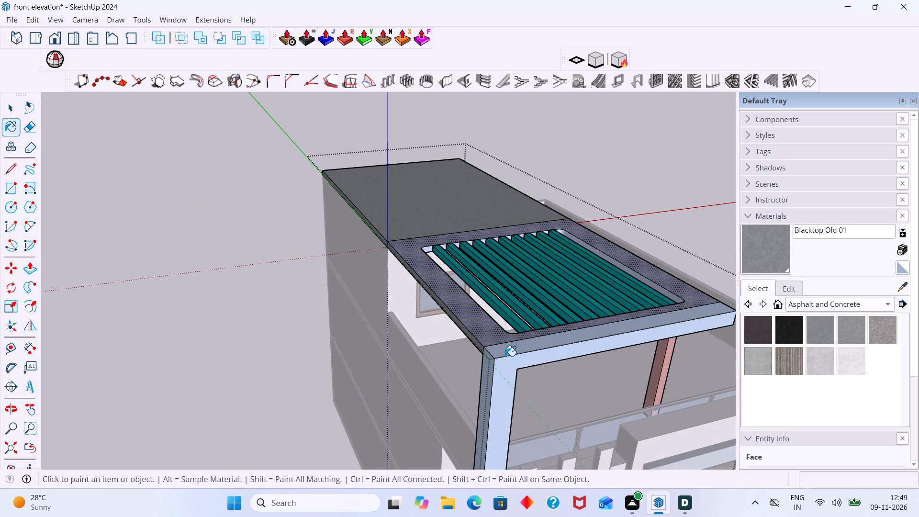
key("space")
left_click(647, 180)
Open the roof group, delete the dividing edge between the slab's slatted-opening frame and rear section, and leave the group.
middle_click_drag(482, 202, 303, 234)
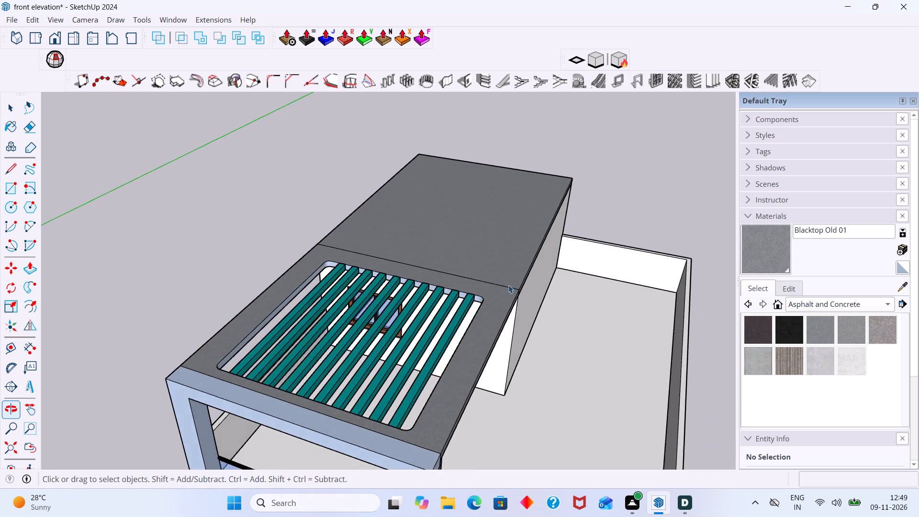
scroll(507, 281, "up", 3)
left_click(499, 290)
double_click(499, 289)
left_click(502, 288)
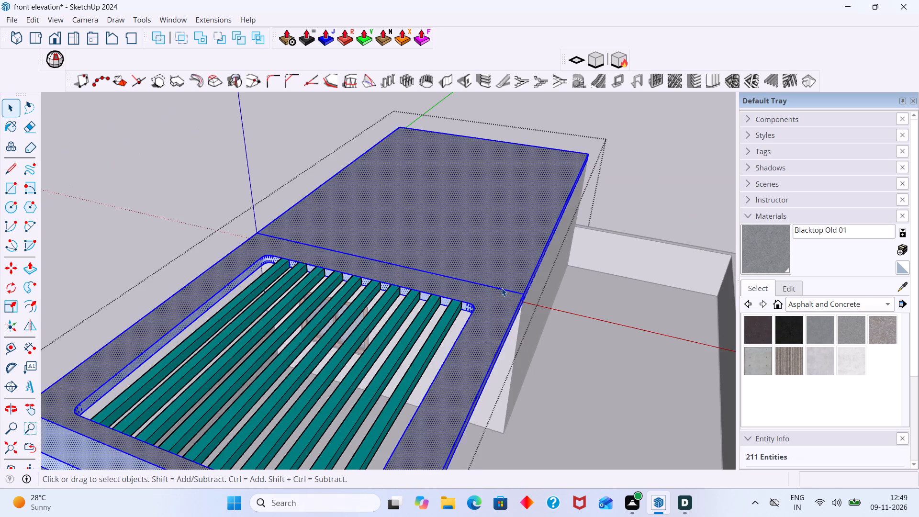
scroll(502, 288, "up", 1)
key("Delete")
scroll(505, 287, "down", 3)
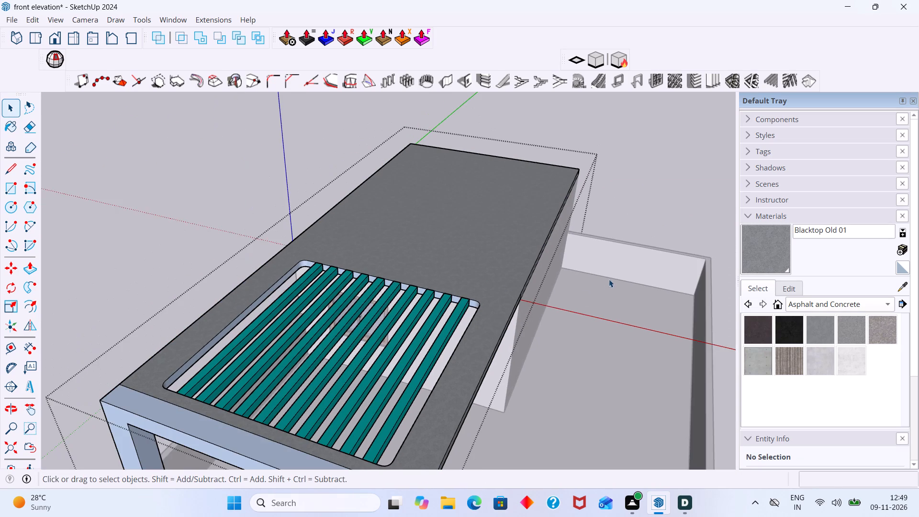
left_click(657, 180)
Open the roof group and paint the slab's underside around the slatted opening with Color B02 from Colors.
scroll(269, 311, "up", 6)
scroll(238, 274, "down", 8)
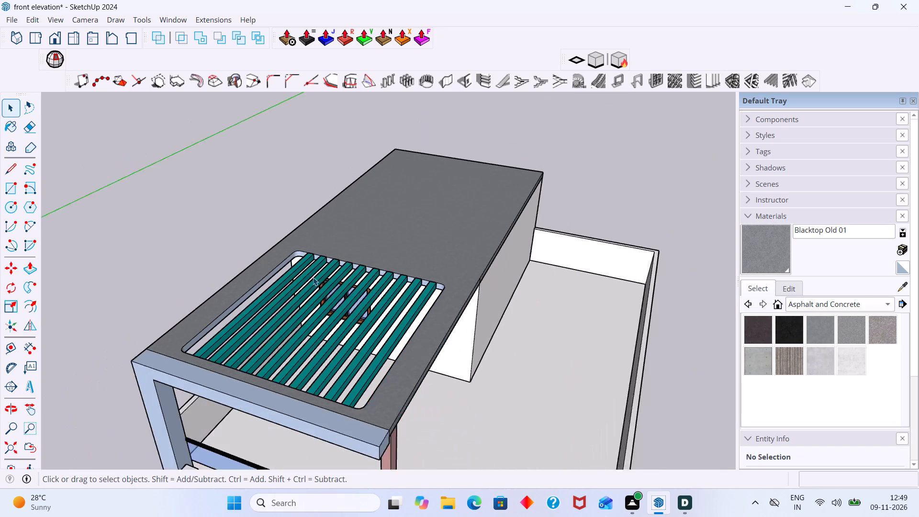
scroll(313, 277, "down", 2)
middle_click_drag(328, 328, 339, 155)
scroll(332, 196, "up", 3)
middle_click_drag(349, 169, 367, 109)
scroll(376, 126, "up", 2)
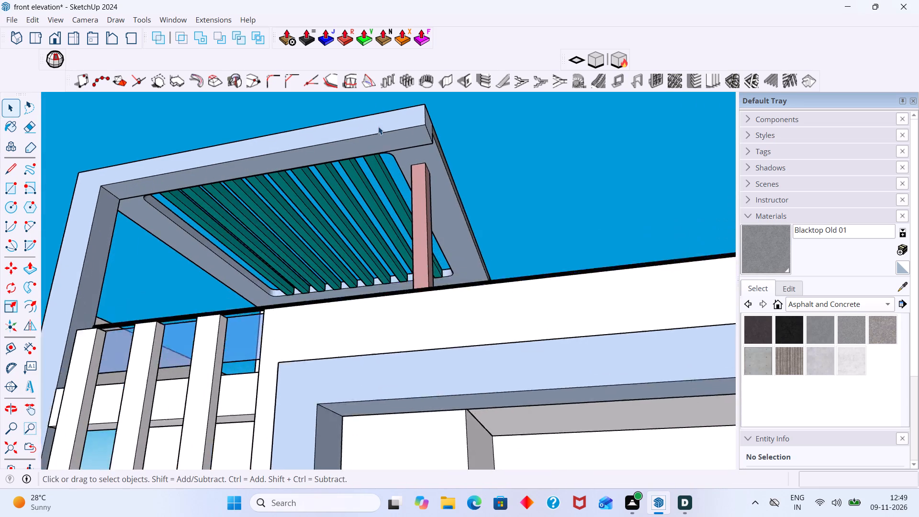
scroll(378, 126, "up", 2)
middle_click_drag(438, 178, 437, 151)
scroll(406, 167, "up", 2)
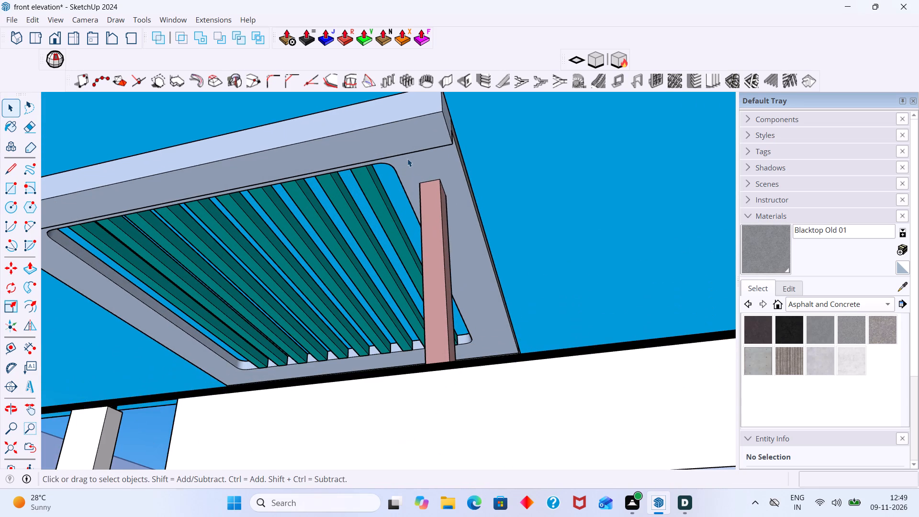
middle_click_drag(407, 158, 381, 211)
scroll(379, 212, "down", 6)
scroll(397, 169, "up", 3)
middle_click_drag(398, 173, 399, 93)
scroll(397, 160, "up", 3)
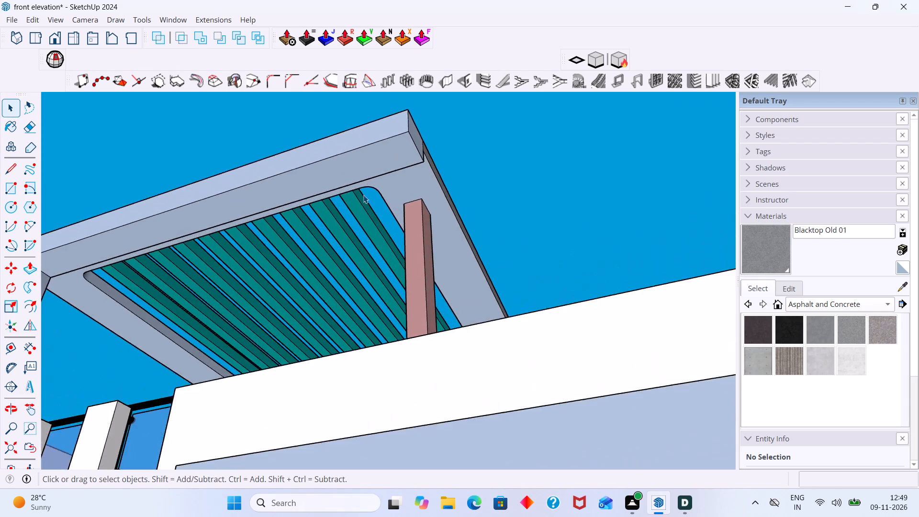
middle_click_drag(363, 193, 361, 138)
scroll(385, 197, "up", 4)
triple_click(403, 211)
left_click(403, 214)
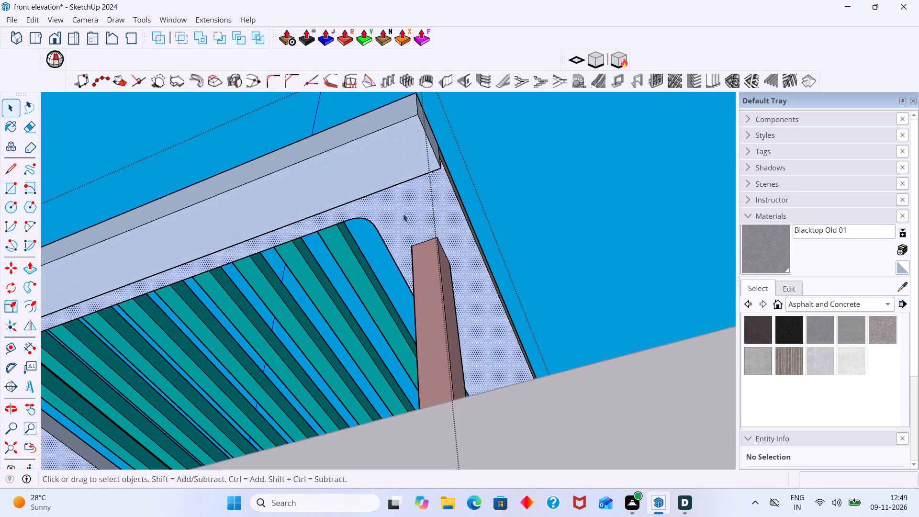
left_click(890, 298)
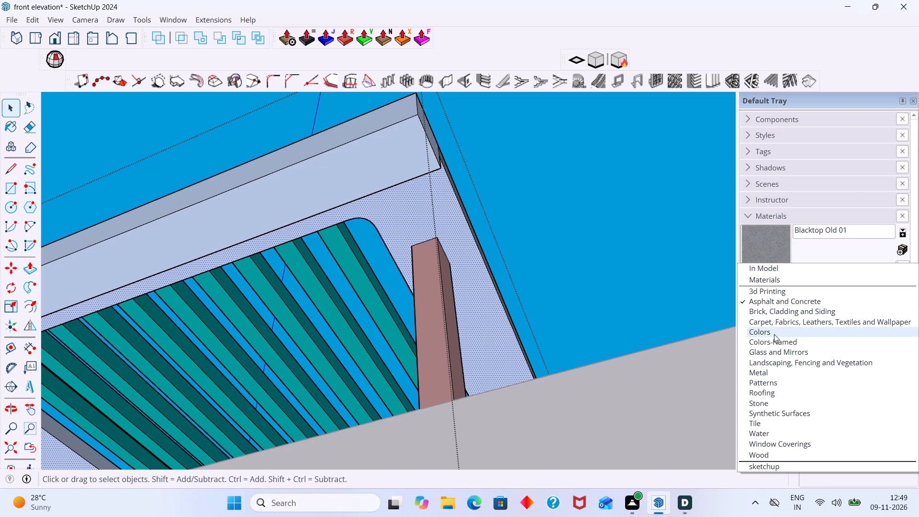
left_click(765, 330)
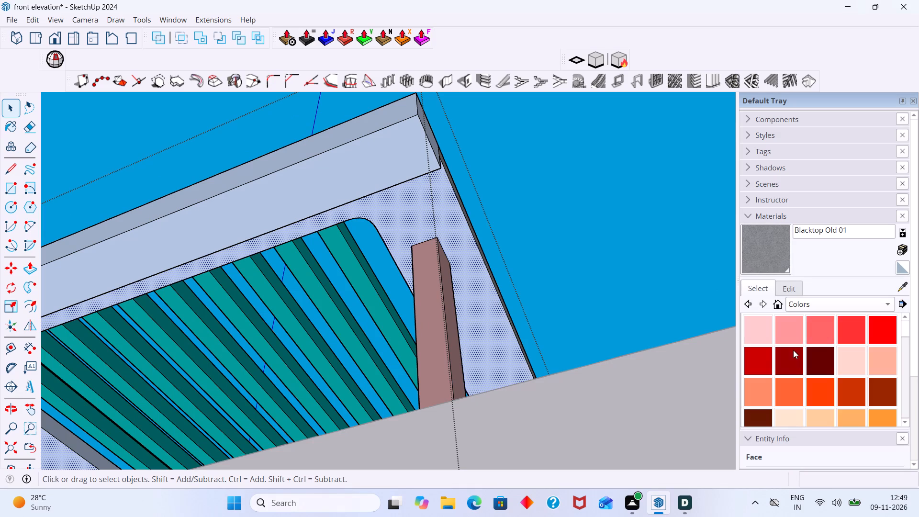
left_click(889, 365)
scroll(411, 206, "up", 2)
left_click(409, 206)
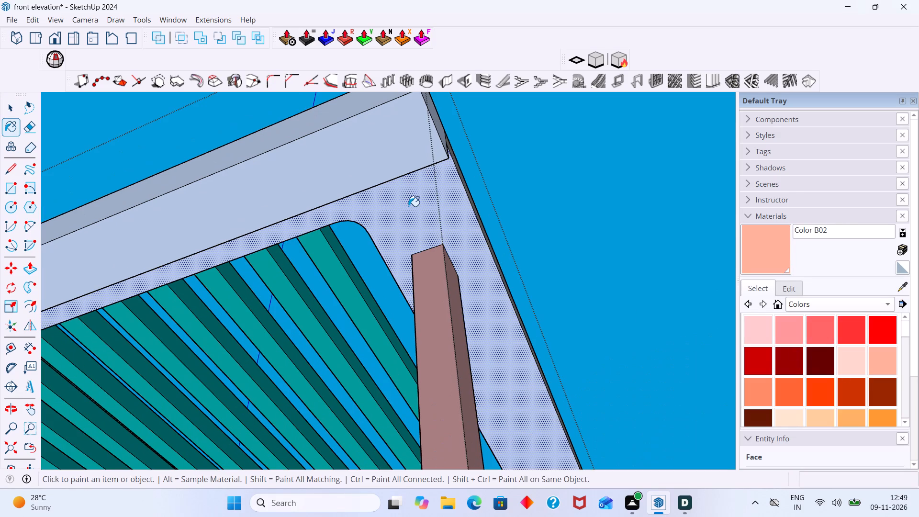
scroll(413, 223, "down", 6)
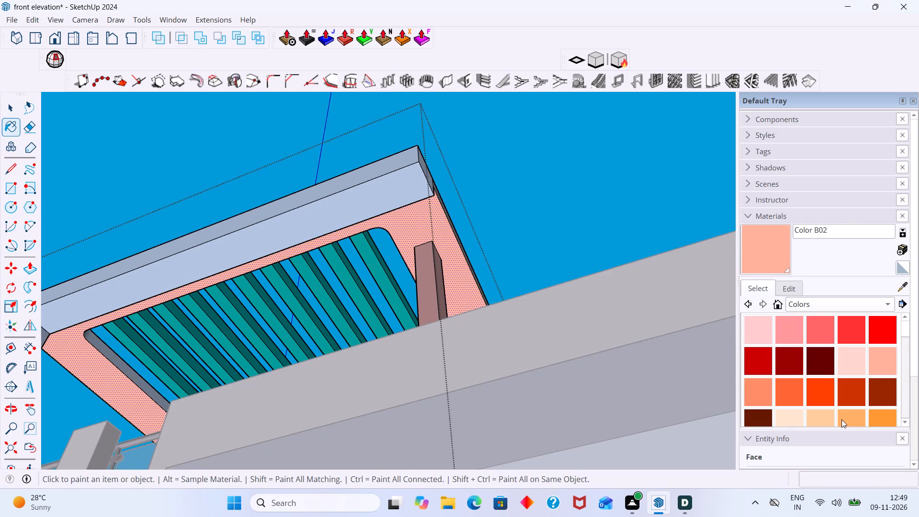
Repaint the slab's underside around the slatted opening with Color C02.
left_click(816, 419)
scroll(408, 216, "up", 5)
left_click(404, 228)
scroll(407, 234, "down", 4)
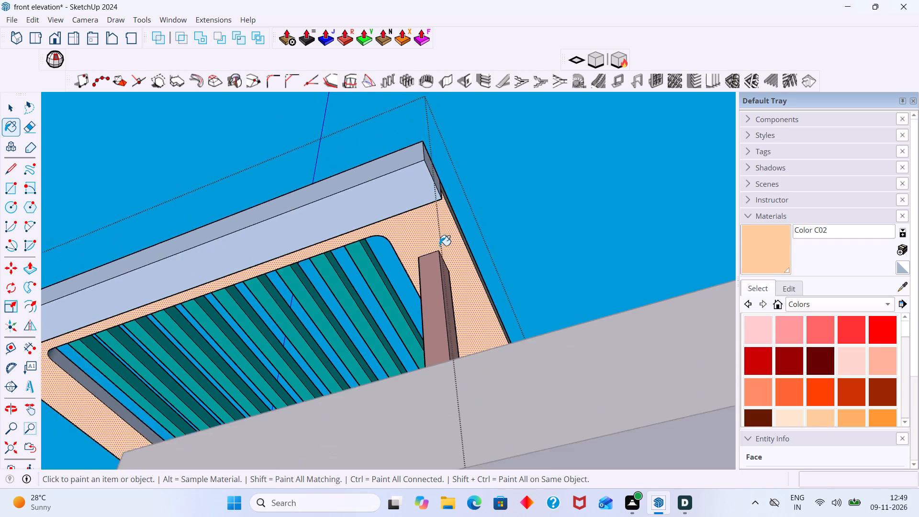
Paint the inner side faces of the slatted opening with Color C02 and leave the roof group.
scroll(439, 246, "down", 3)
middle_click_drag(394, 244, 336, 287)
scroll(228, 321, "up", 8)
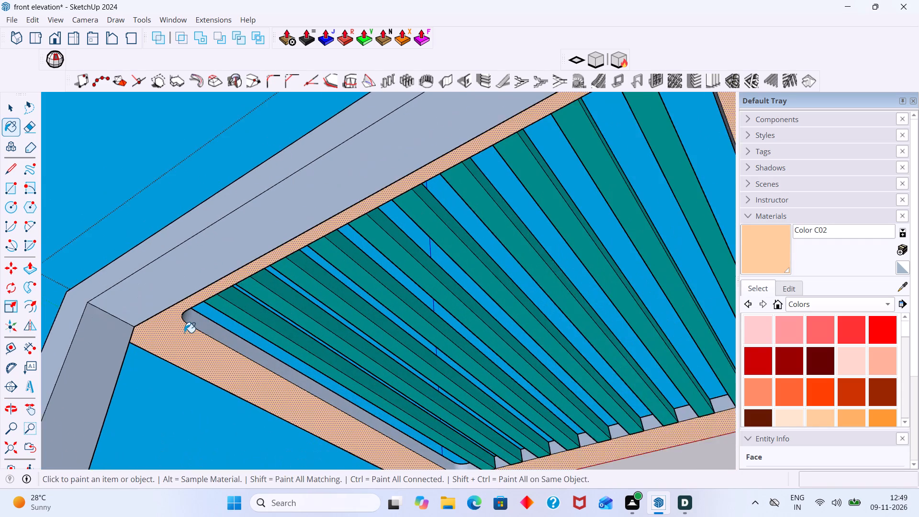
scroll(184, 333, "up", 9)
left_click(200, 317)
scroll(201, 317, "down", 8)
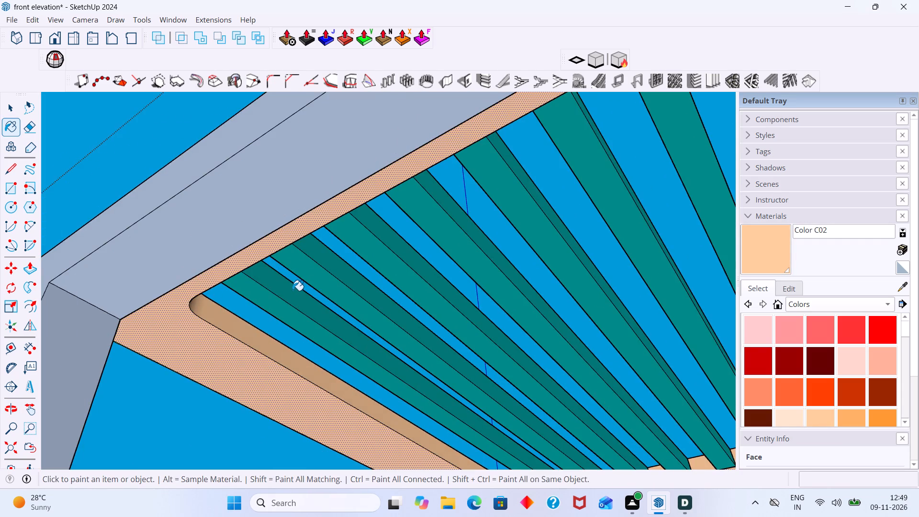
middle_click_drag(296, 285, 516, 283)
scroll(516, 247, "down", 2)
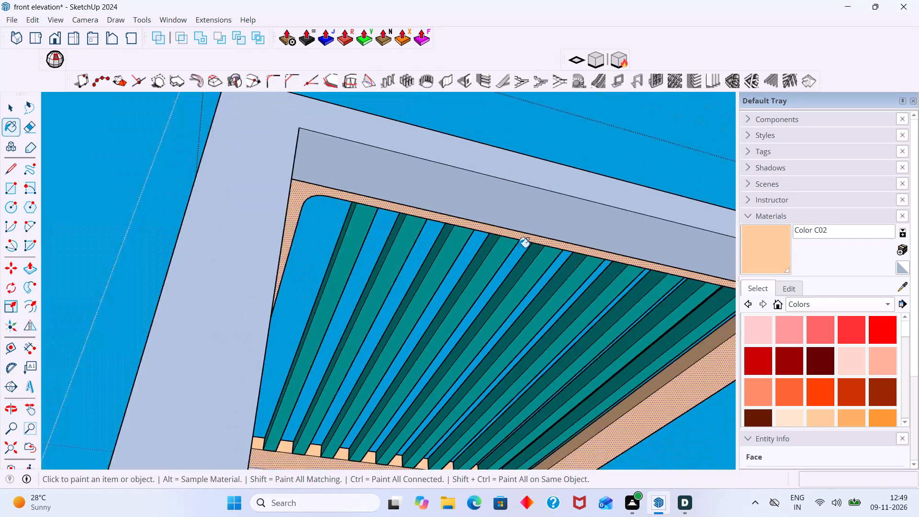
scroll(518, 247, "down", 3)
middle_click_drag(528, 246, 503, 390)
scroll(510, 238, "down", 5)
middle_click_drag(500, 196, 482, 298)
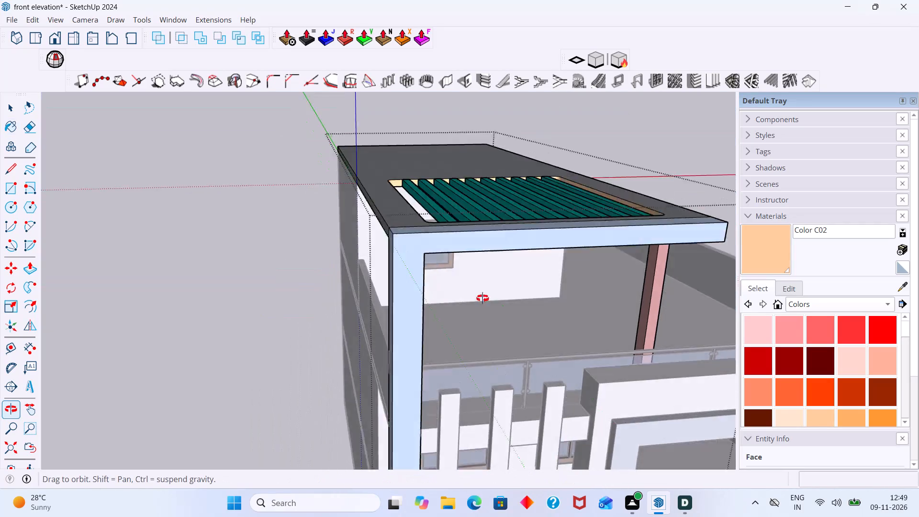
middle_click_drag(482, 298, 481, 306)
scroll(459, 178, "up", 2)
key("space")
left_click(633, 114)
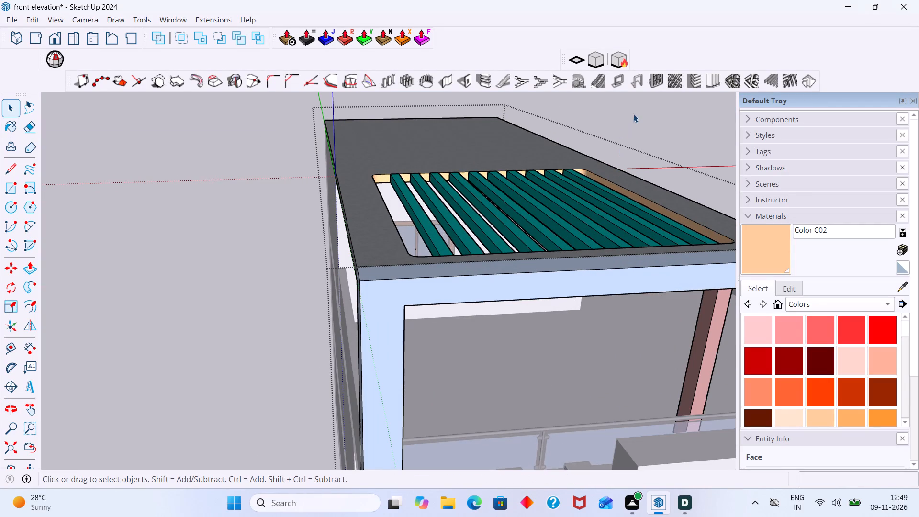
Review the painted roof slab and slats from below and above, and compare the house with the reference photo.
middle_click_drag(475, 179, 383, 85)
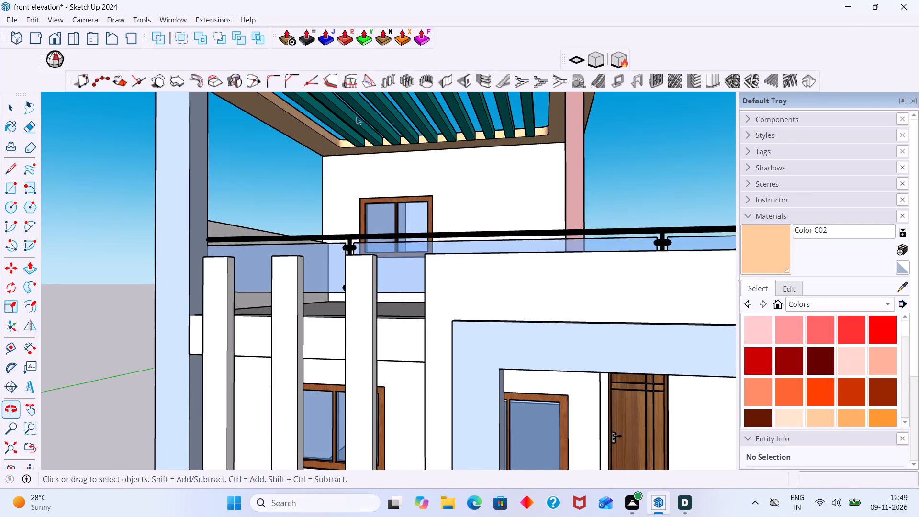
scroll(347, 150, "down", 4)
middle_click_drag(353, 162, 349, 290, "shift")
scroll(322, 286, "up", 2)
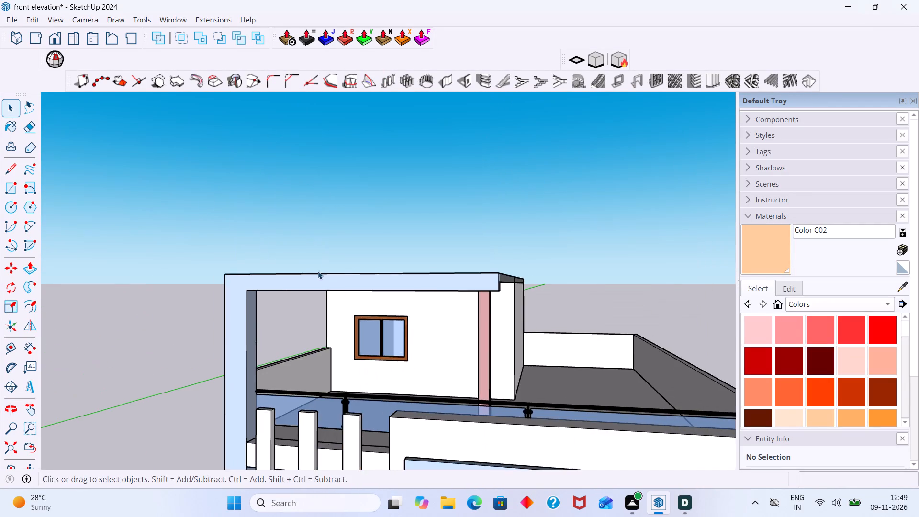
middle_click_drag(318, 271, 335, 388)
scroll(335, 305, "up", 1)
middle_click_drag(332, 304, 325, 378)
scroll(279, 326, "up", 4)
scroll(309, 330, "down", 8)
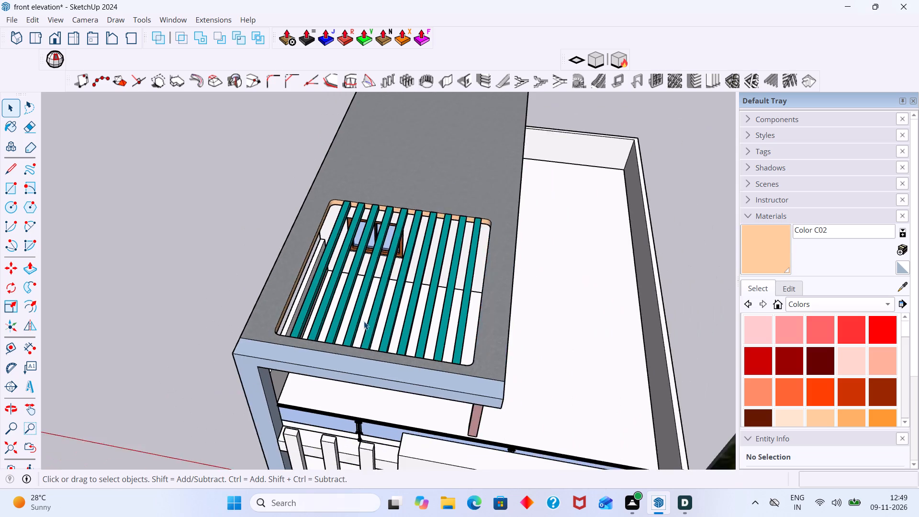
scroll(364, 321, "down", 7)
left_click(517, 158)
middle_click_drag(422, 293, 471, 279)
scroll(406, 280, "up", 2)
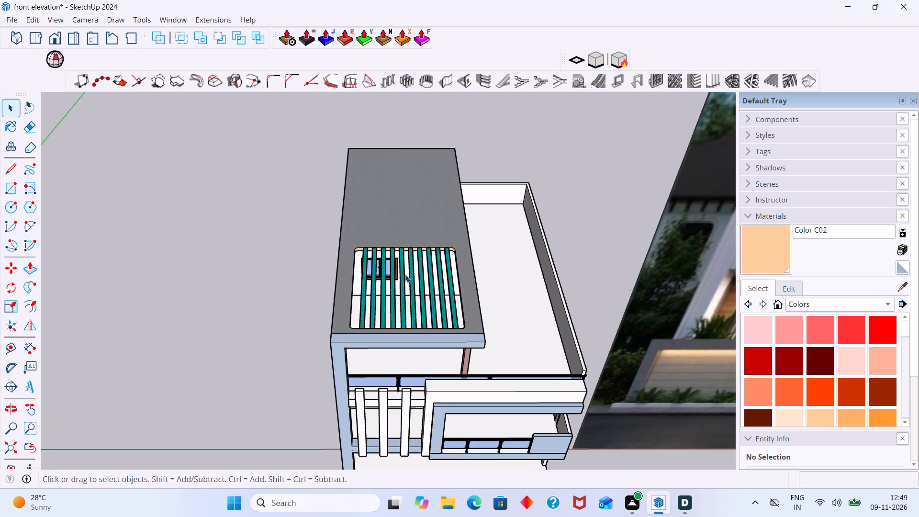
scroll(405, 274, "up", 1)
scroll(407, 272, "down", 3)
middle_click_drag(438, 307, 429, 244)
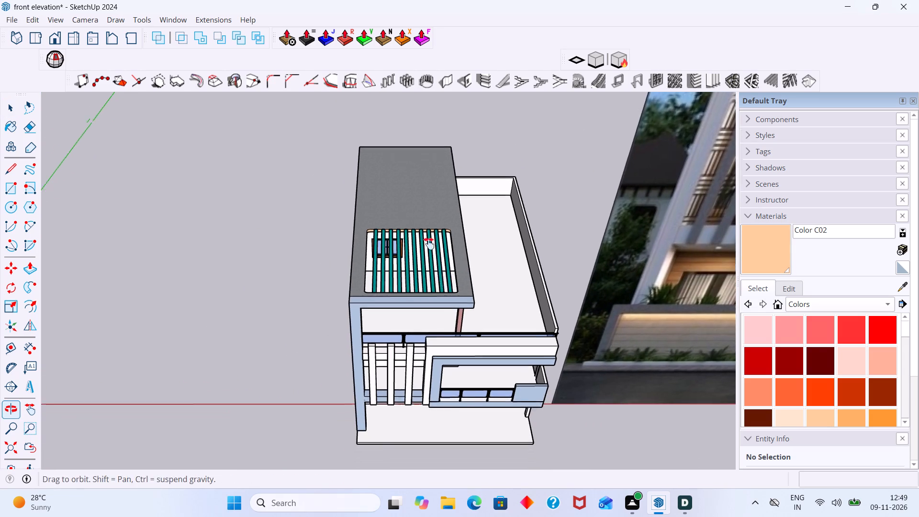
middle_click_drag(429, 244, 425, 235)
scroll(450, 243, "down", 11)
middle_click_drag(493, 240, 415, 263)
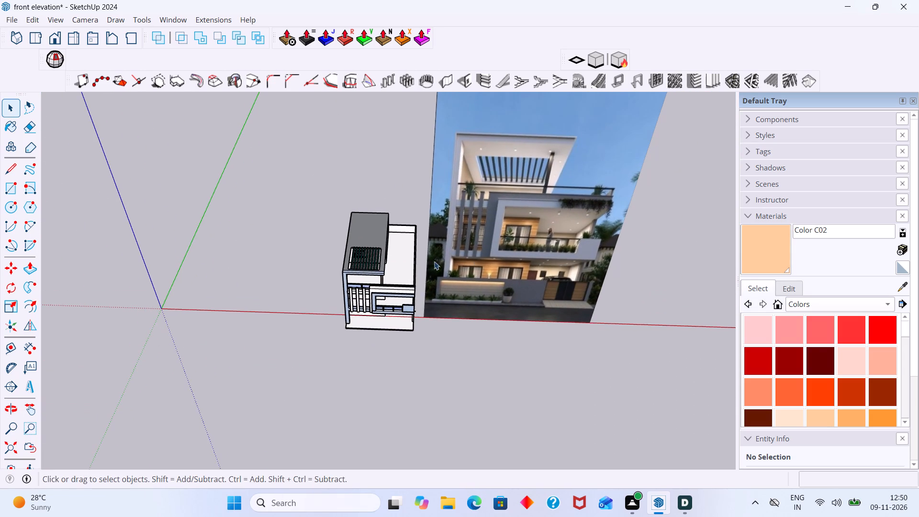
middle_click_drag(422, 271, 409, 246)
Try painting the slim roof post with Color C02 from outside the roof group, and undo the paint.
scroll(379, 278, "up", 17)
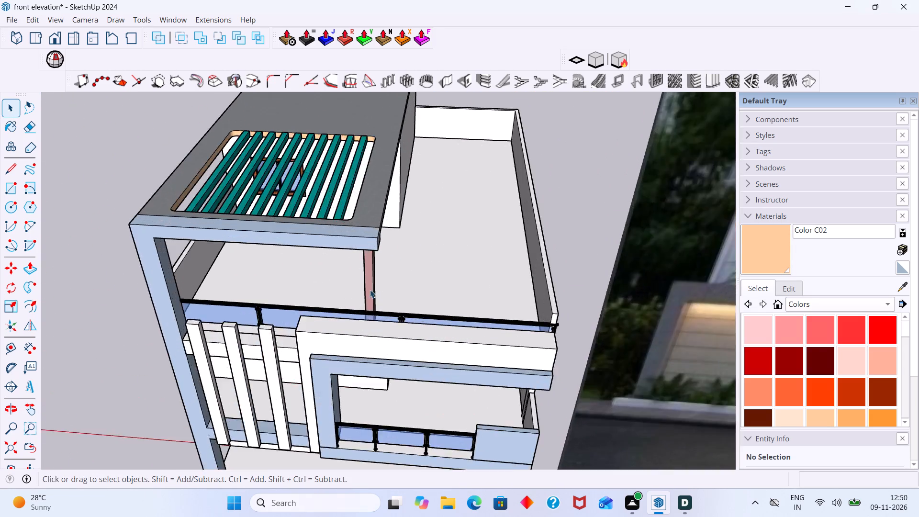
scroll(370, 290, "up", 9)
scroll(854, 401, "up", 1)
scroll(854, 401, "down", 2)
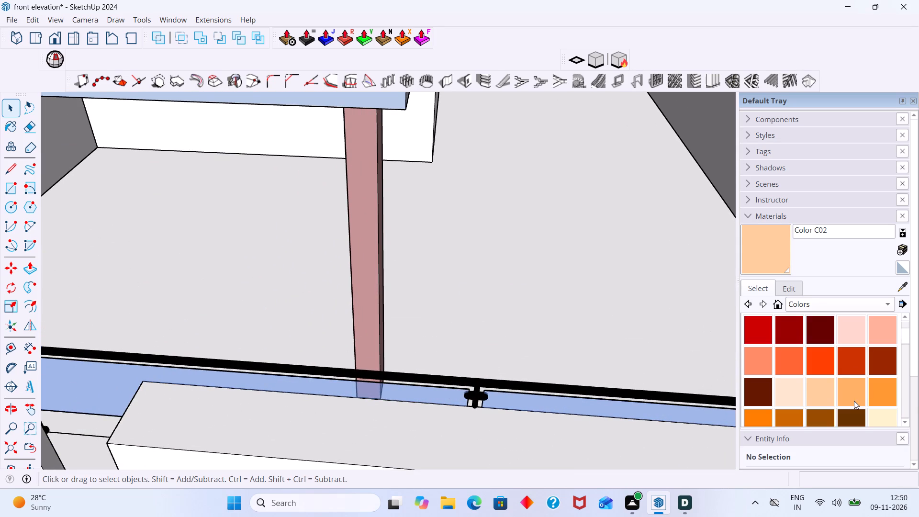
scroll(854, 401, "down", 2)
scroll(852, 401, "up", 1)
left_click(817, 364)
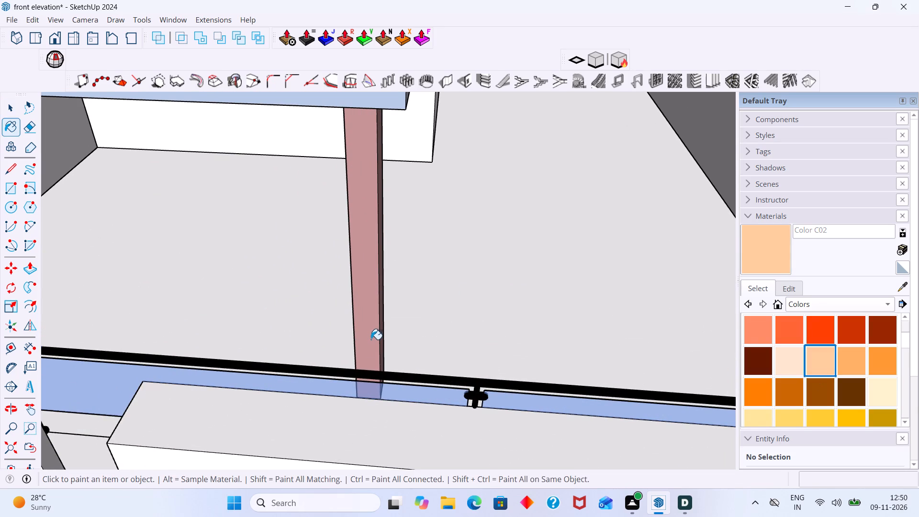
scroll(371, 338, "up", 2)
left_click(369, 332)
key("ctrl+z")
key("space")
Open the slim roof post for editing and paint its front face and one adjoining side face with Color C02.
scroll(380, 330, "down", 6)
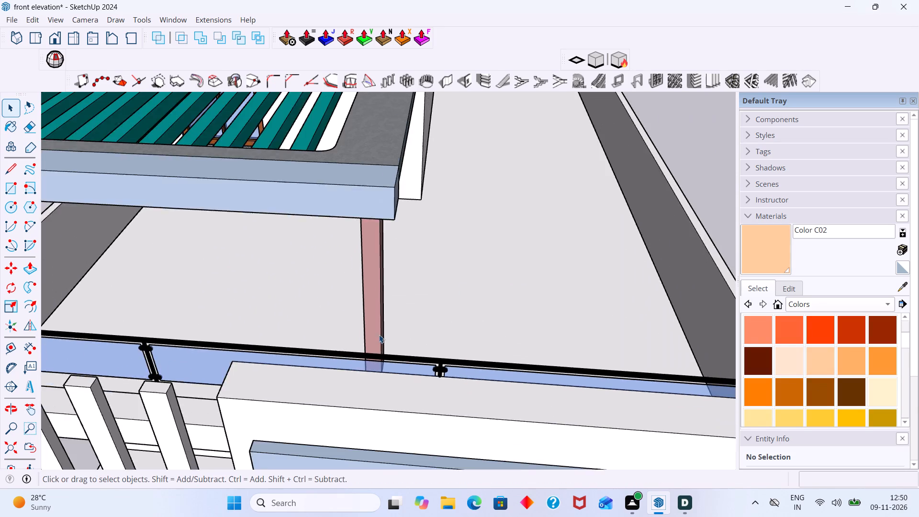
scroll(379, 335, "down", 3)
double_click(372, 319)
left_click(373, 317)
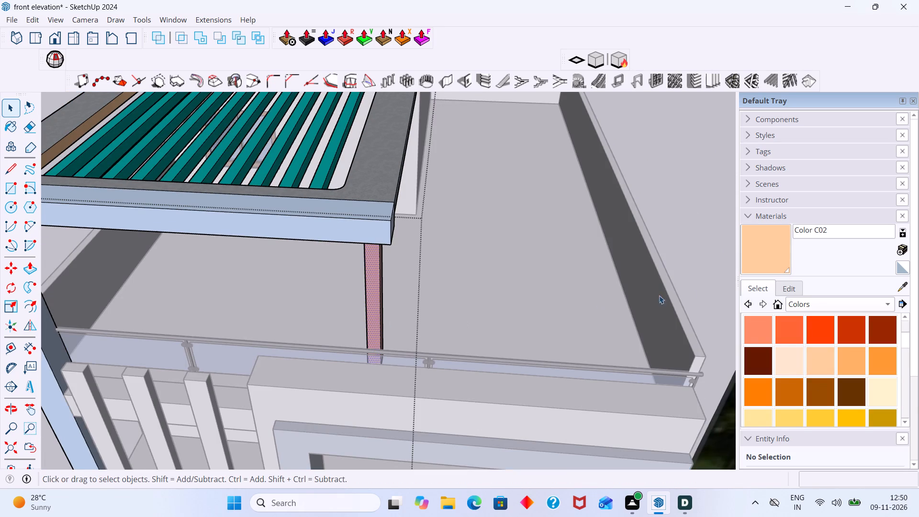
left_click(778, 270)
left_click(374, 331)
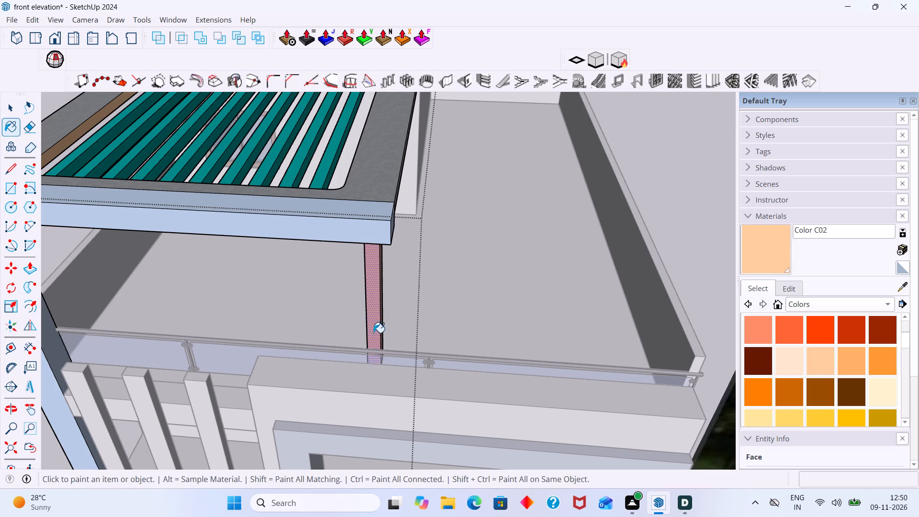
middle_click_drag(400, 326, 329, 326)
scroll(319, 307, "up", 9)
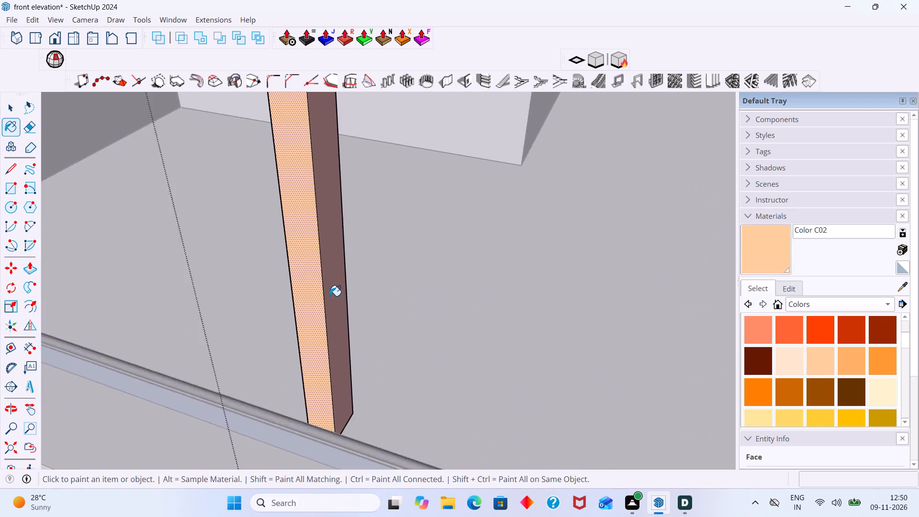
scroll(330, 296, "up", 4)
left_click(331, 296)
Paint the roof post's remaining side faces with Color C02 and leave its group.
scroll(331, 296, "down", 3)
middle_click_drag(326, 303, 577, 314)
scroll(572, 299, "up", 2)
left_click(547, 292)
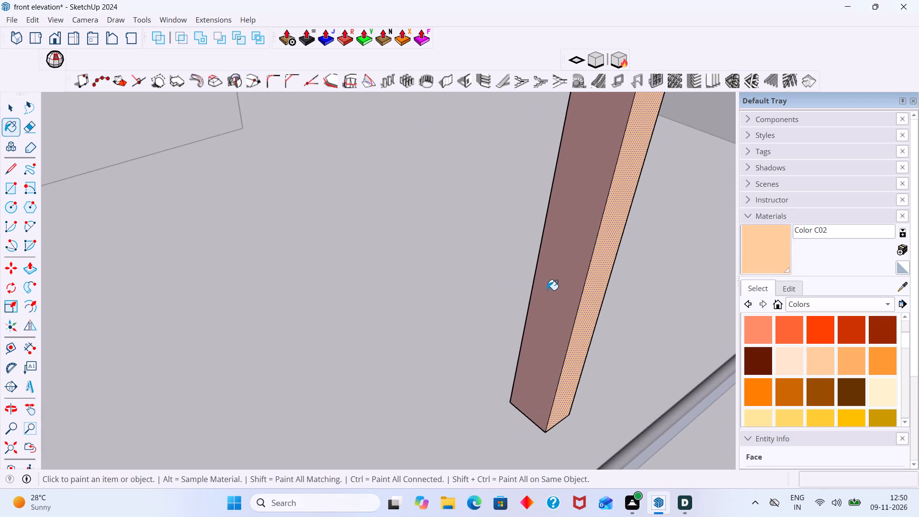
scroll(548, 290, "down", 3)
middle_click_drag(550, 298, 19, 393)
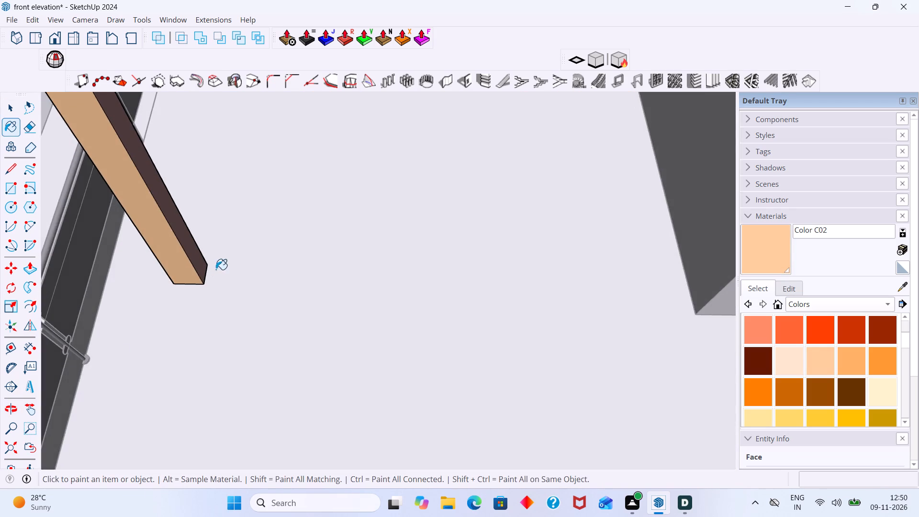
scroll(209, 264, "up", 7)
left_click(190, 260)
key("space")
scroll(212, 277, "down", 18)
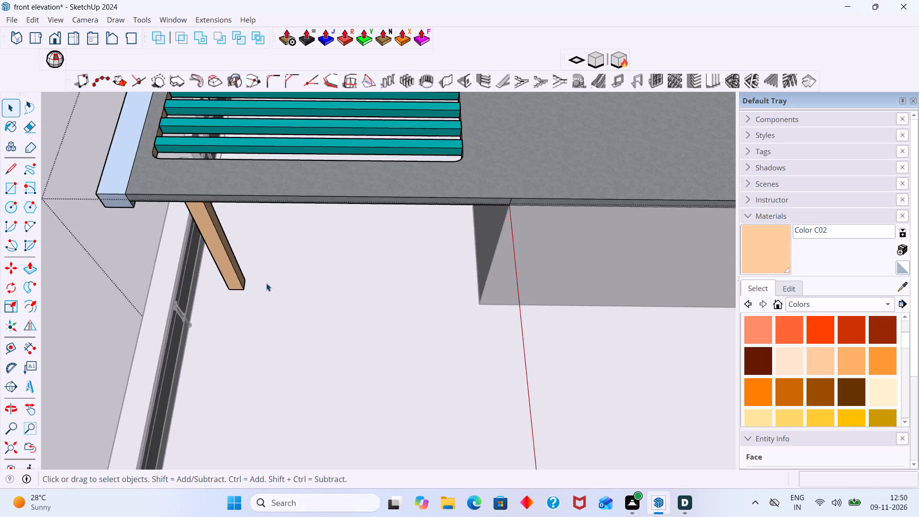
scroll(266, 283, "down", 5)
left_click(175, 268)
Examine the painted post and slatted roof from the street side and compare the whole house with the reference photo.
middle_click_drag(199, 276, 357, 220)
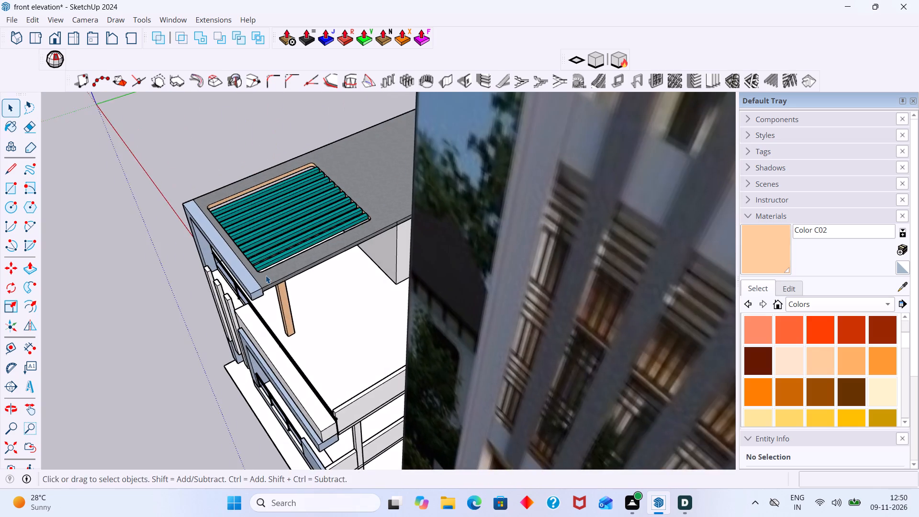
middle_click_drag(266, 275, 334, 158)
middle_click_drag(301, 282, 339, 150)
scroll(332, 166, "up", 7)
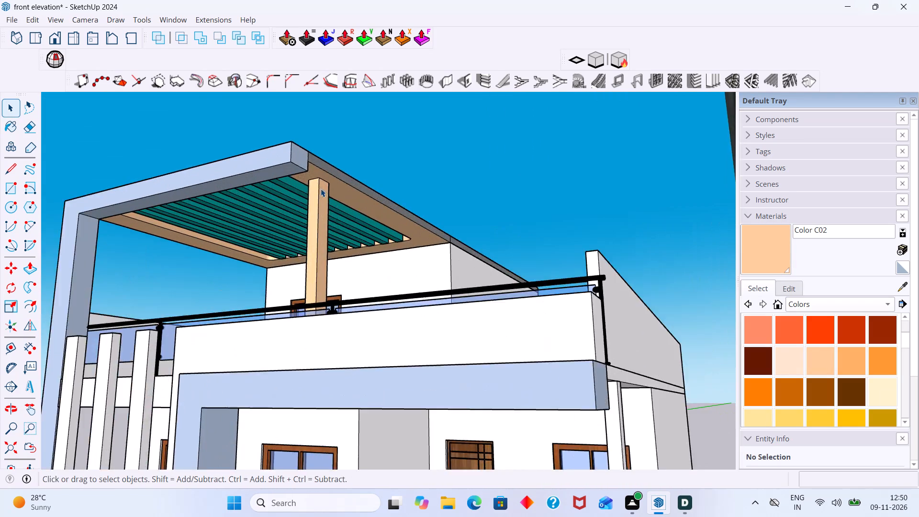
scroll(321, 189, "up", 7)
scroll(321, 178, "down", 13)
scroll(865, 405, "down", 4)
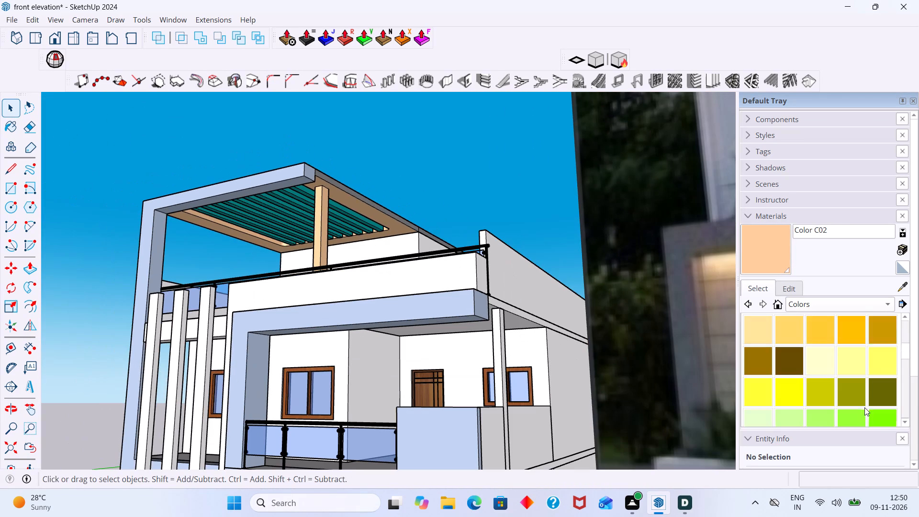
scroll(864, 405, "down", 4)
scroll(872, 387, "up", 2)
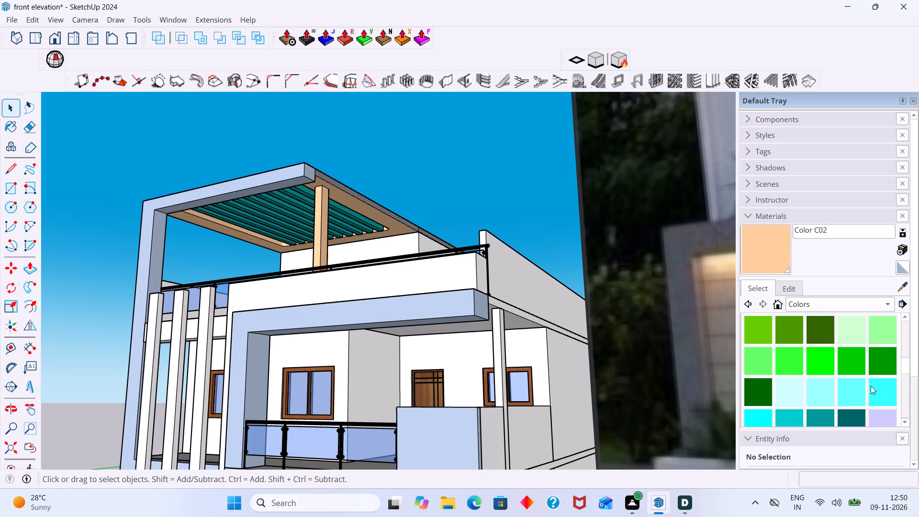
scroll(840, 361, "down", 3)
scroll(607, 371, "down", 2)
scroll(483, 365, "down", 3)
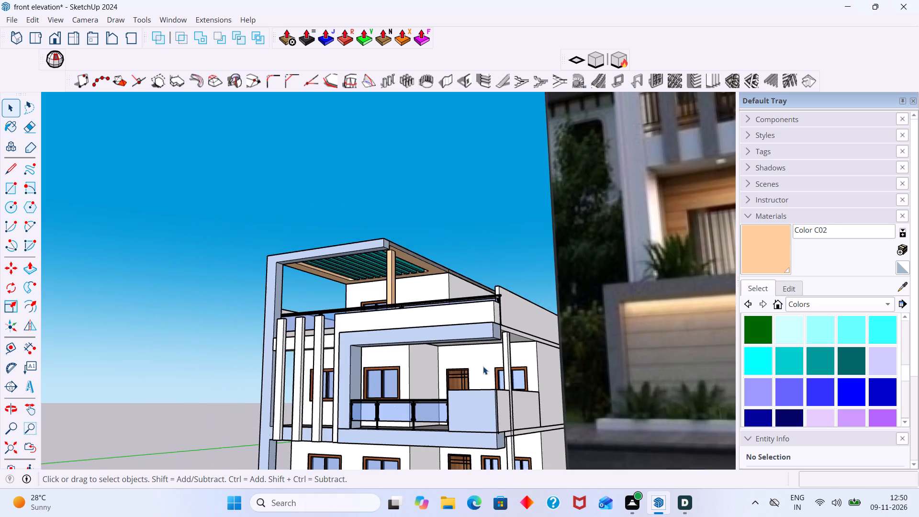
middle_click_drag(482, 376, 575, 465)
scroll(527, 337, "down", 4)
middle_click_drag(532, 336, 410, 343, "shift")
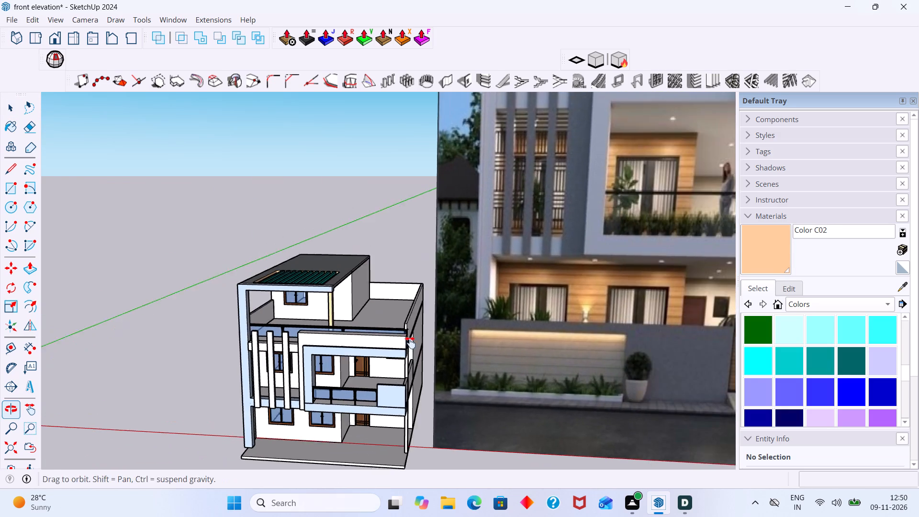
middle_click_drag(410, 343, 389, 349, "shift")
scroll(441, 336, "down", 6)
scroll(381, 362, "up", 2)
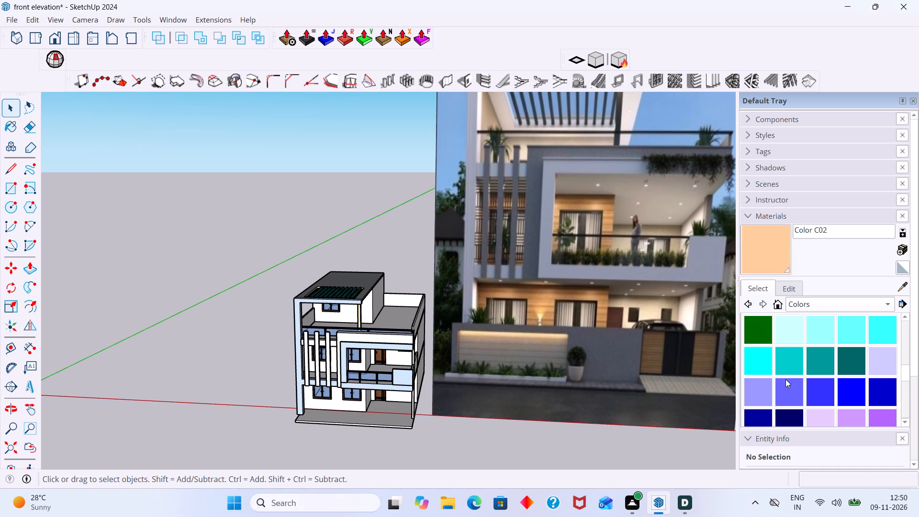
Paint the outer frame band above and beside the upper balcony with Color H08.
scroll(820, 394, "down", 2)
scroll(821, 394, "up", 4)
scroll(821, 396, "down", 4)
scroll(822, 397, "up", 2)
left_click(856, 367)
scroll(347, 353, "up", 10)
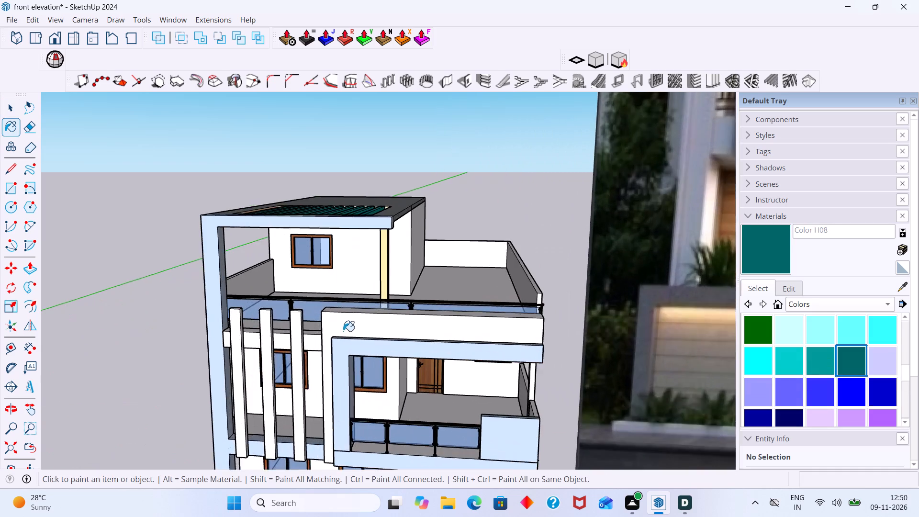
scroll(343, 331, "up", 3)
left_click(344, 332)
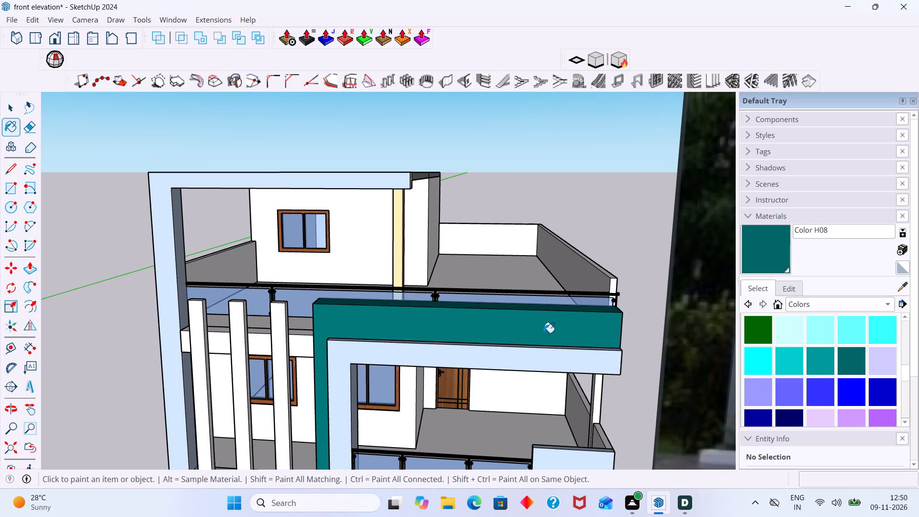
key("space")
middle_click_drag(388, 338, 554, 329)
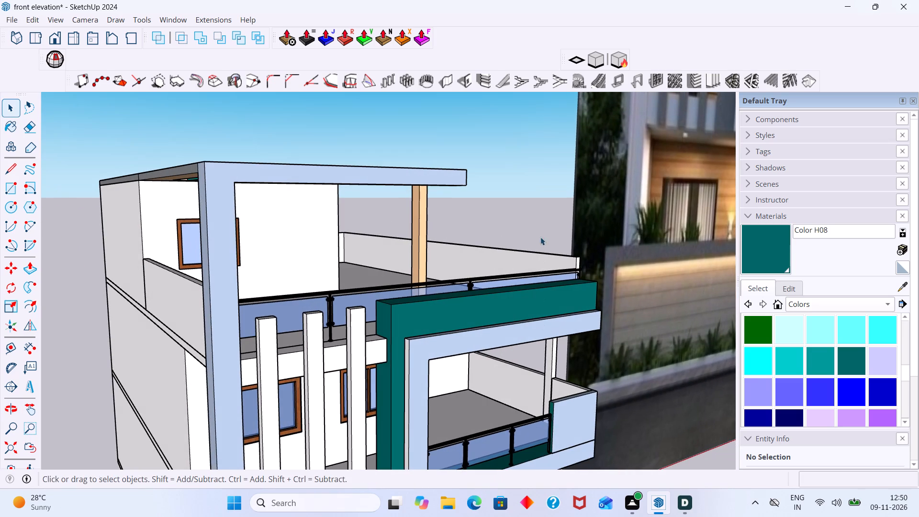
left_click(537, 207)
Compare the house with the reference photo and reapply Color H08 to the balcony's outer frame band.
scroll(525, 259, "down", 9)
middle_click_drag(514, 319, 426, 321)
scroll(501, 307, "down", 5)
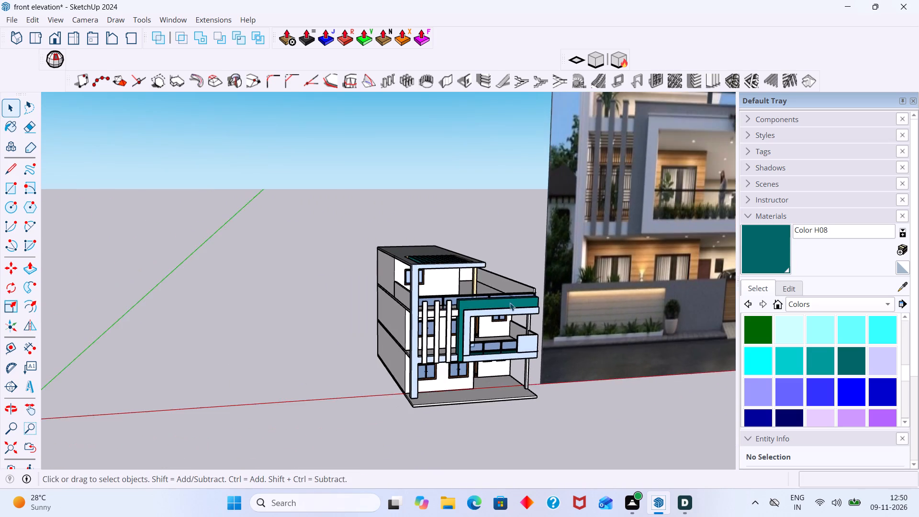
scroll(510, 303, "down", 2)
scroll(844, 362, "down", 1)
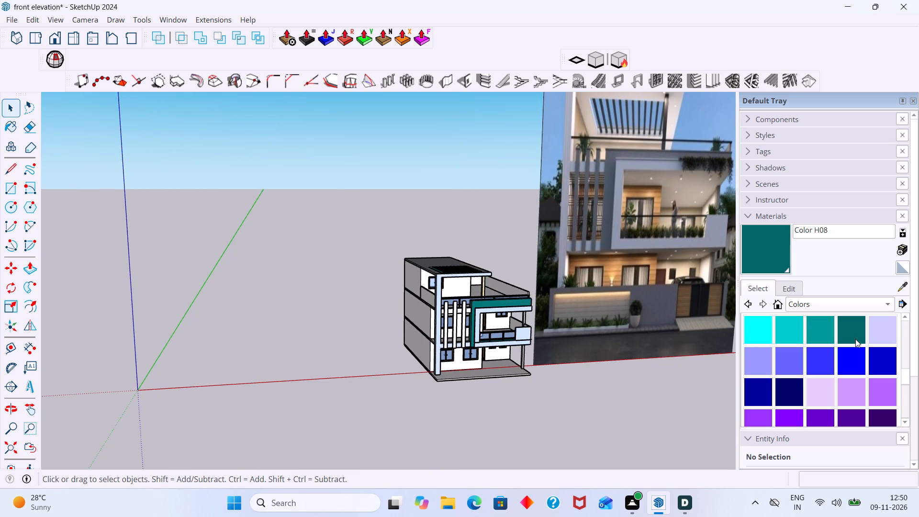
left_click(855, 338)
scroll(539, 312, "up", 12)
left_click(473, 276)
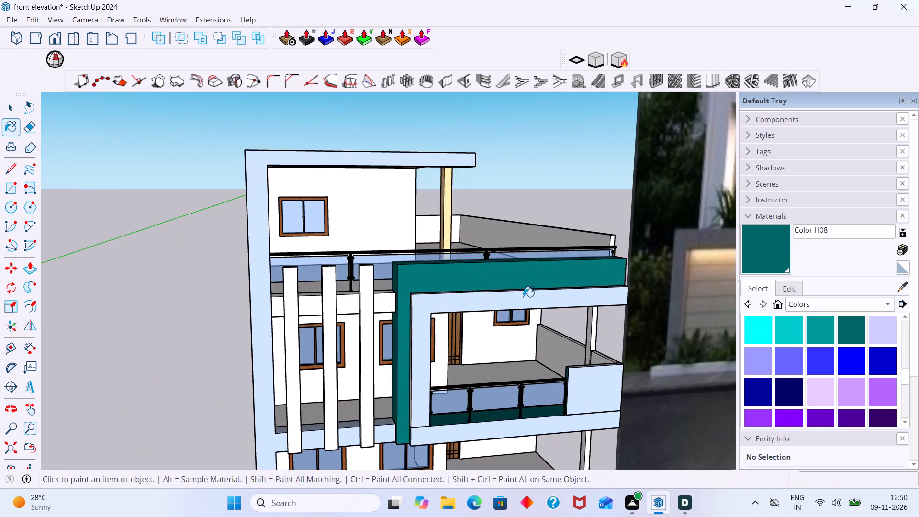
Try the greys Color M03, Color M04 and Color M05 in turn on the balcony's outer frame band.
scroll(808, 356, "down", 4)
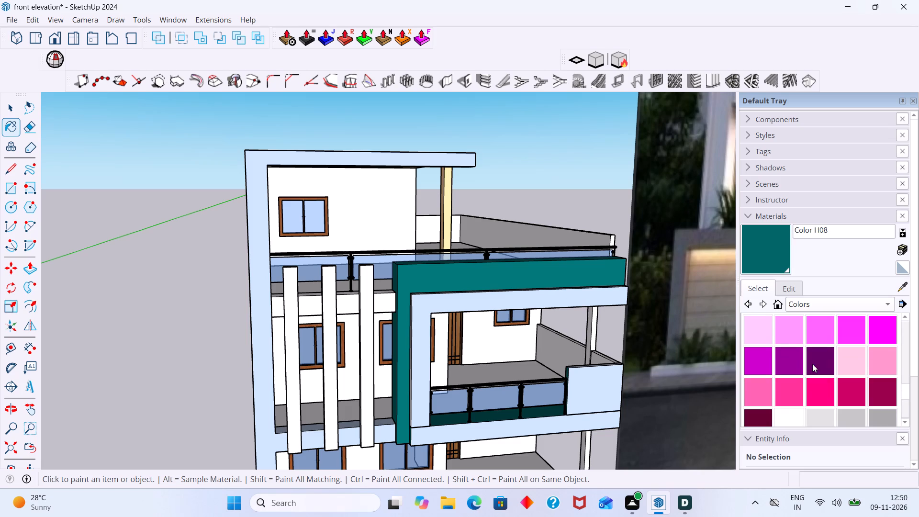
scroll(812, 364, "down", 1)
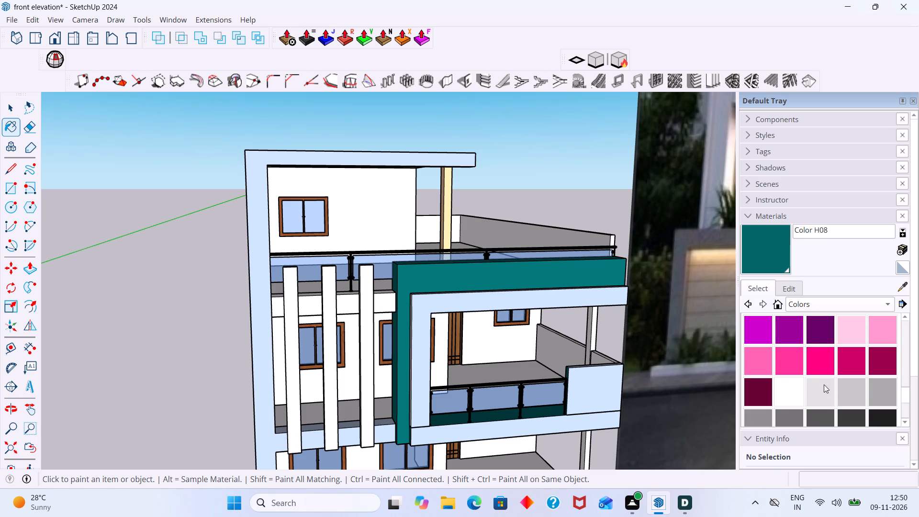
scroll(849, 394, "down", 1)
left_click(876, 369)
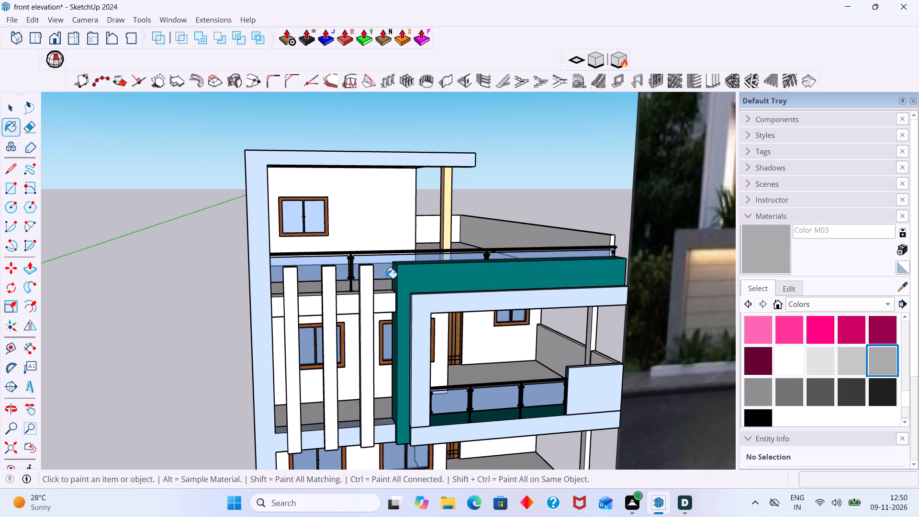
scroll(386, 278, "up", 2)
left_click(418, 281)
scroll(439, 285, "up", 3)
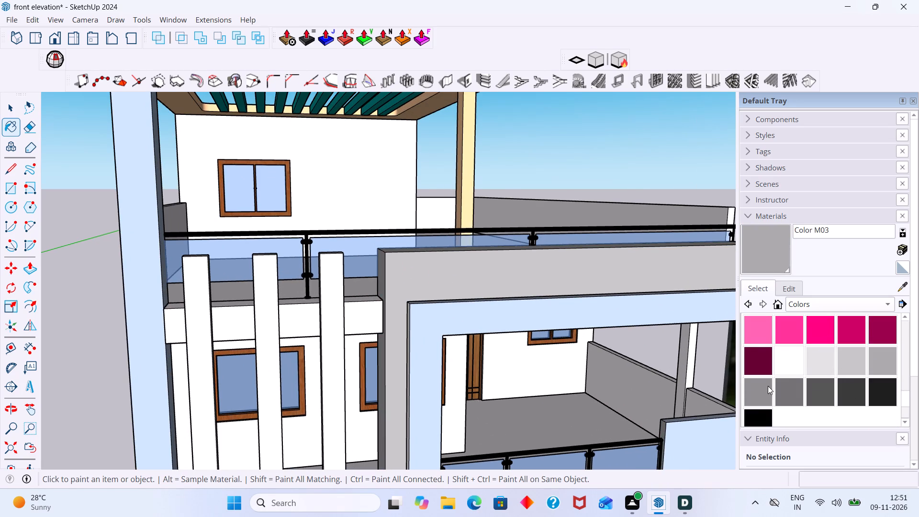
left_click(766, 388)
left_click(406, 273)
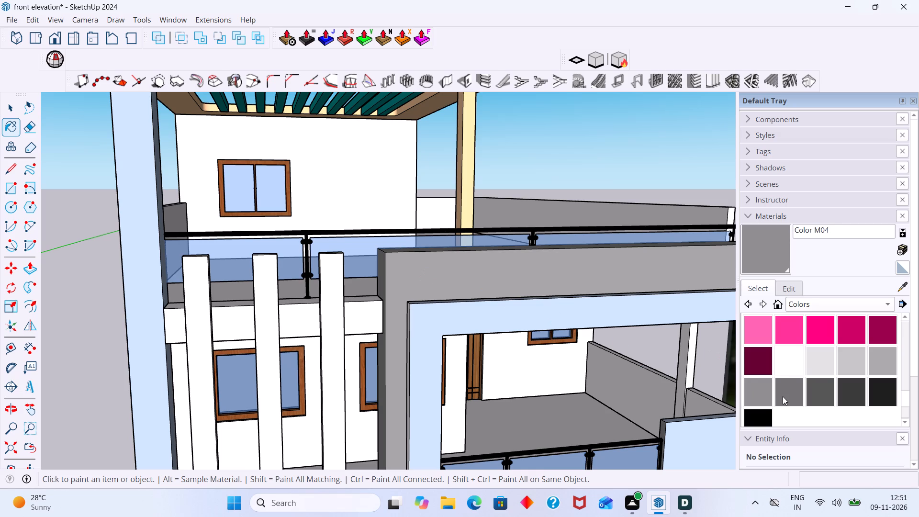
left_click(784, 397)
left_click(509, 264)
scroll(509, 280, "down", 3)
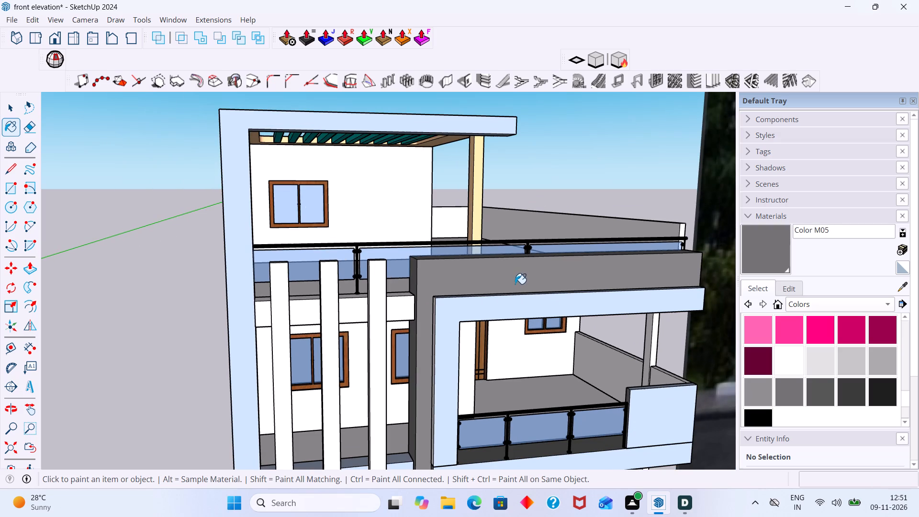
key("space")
Compare the grey balcony frame band with the reference photo from the front and from above.
scroll(563, 180, "down", 8)
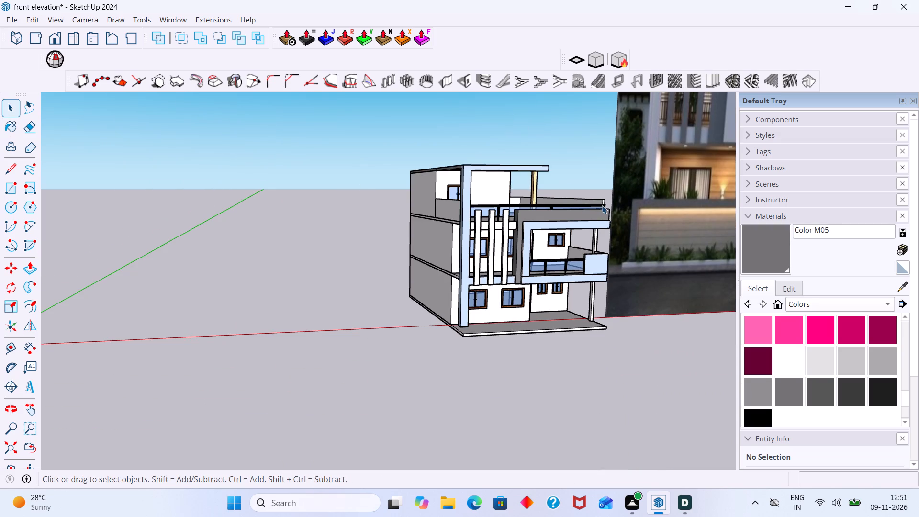
middle_click_drag(602, 205, 405, 214, "shift")
scroll(480, 204, "down", 4)
middle_click_drag(499, 206, 473, 344, "shift")
scroll(376, 388, "up", 4)
scroll(798, 375, "down", 1)
scroll(796, 375, "up", 7)
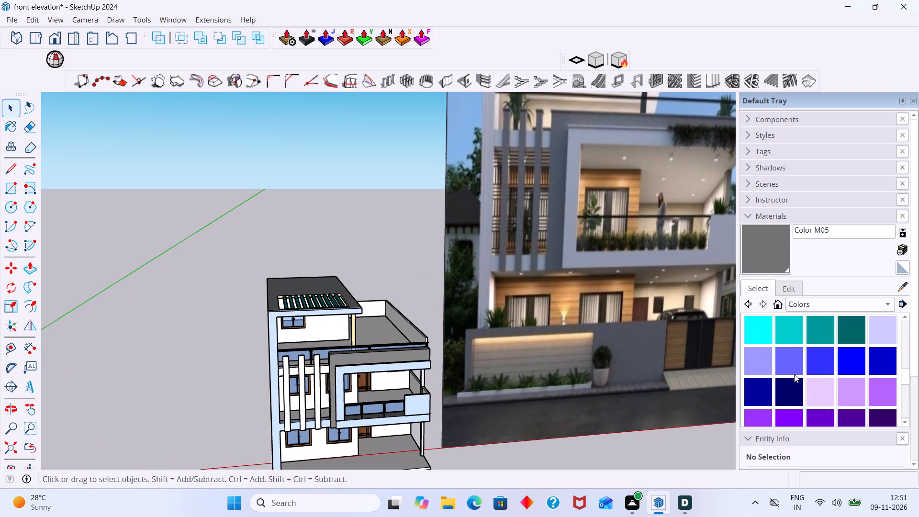
Repaint the balcony's outer frame band with Color H08.
scroll(801, 388, "down", 1)
scroll(801, 387, "up", 1)
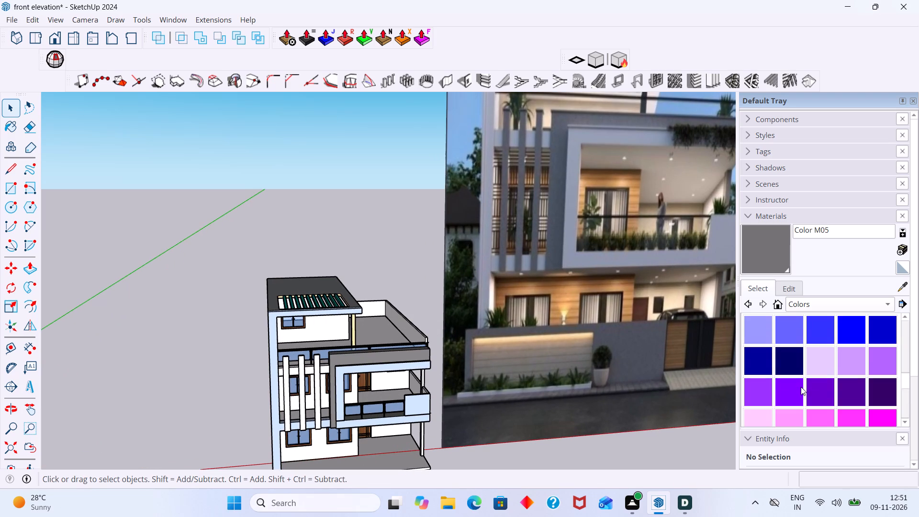
scroll(801, 387, "up", 1)
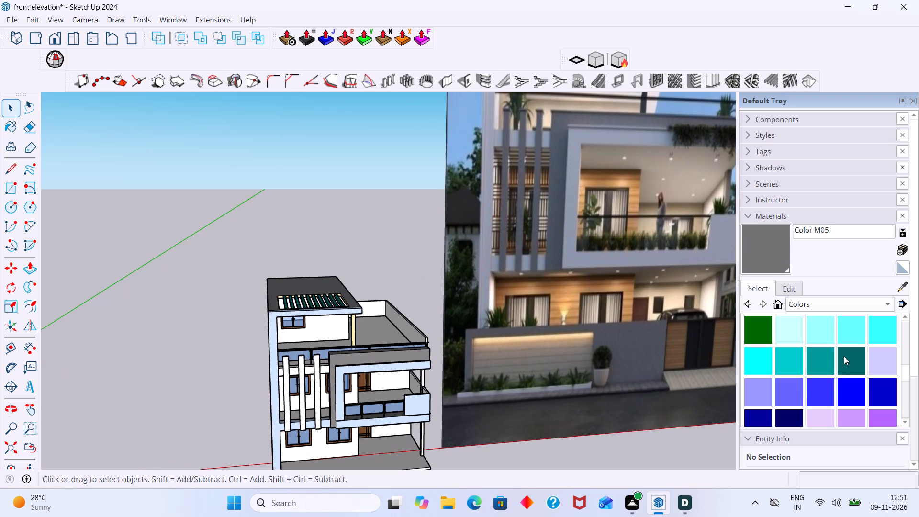
left_click(844, 356)
scroll(390, 390, "up", 10)
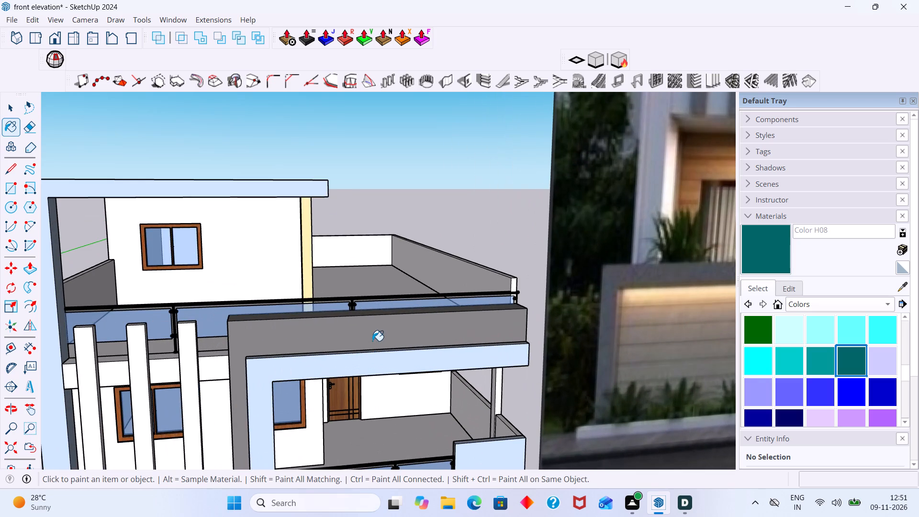
left_click(372, 341)
key("space")
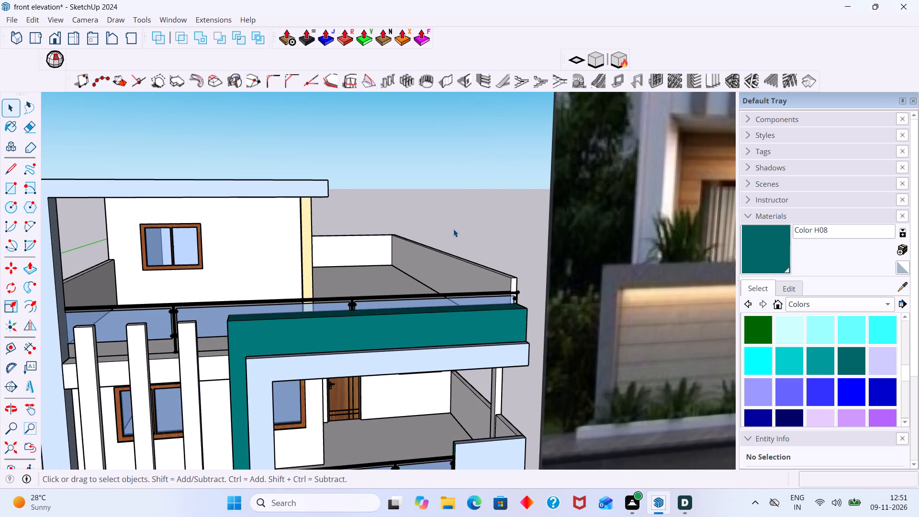
left_click(462, 225)
scroll(466, 300, "down", 7)
scroll(395, 336, "up", 2)
scroll(388, 332, "down", 4)
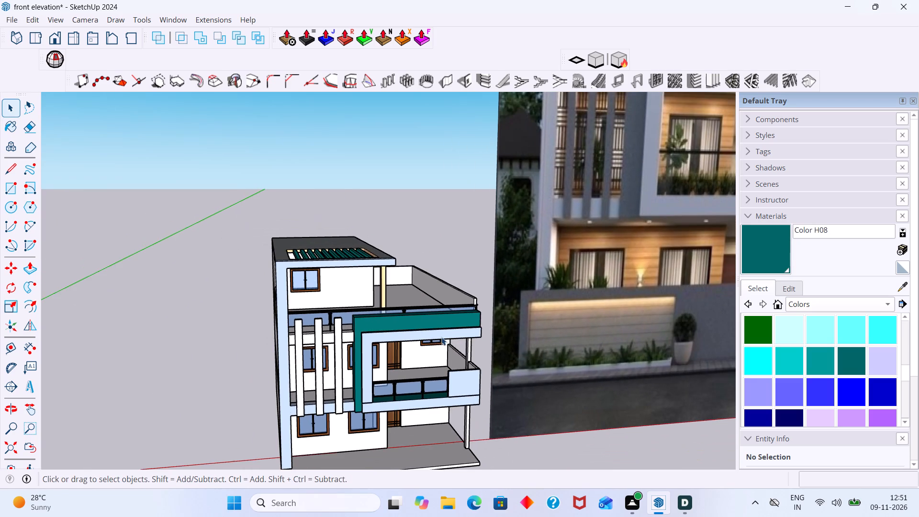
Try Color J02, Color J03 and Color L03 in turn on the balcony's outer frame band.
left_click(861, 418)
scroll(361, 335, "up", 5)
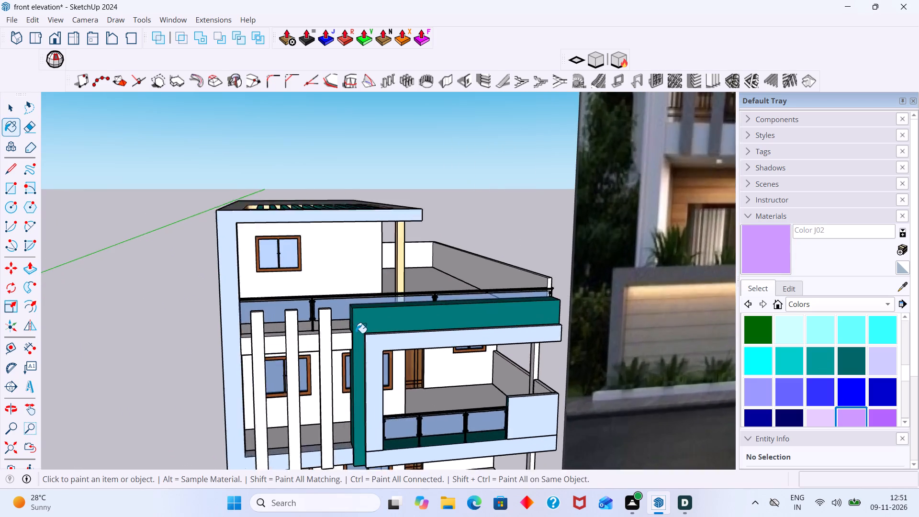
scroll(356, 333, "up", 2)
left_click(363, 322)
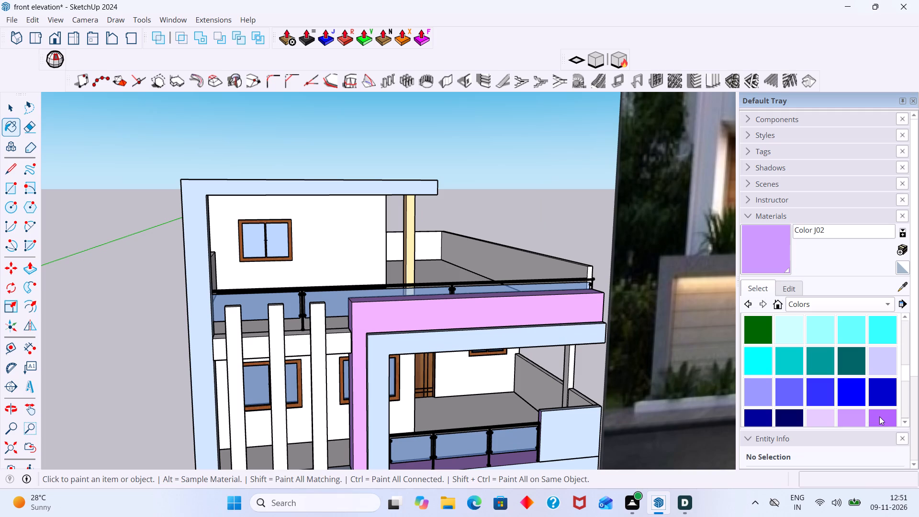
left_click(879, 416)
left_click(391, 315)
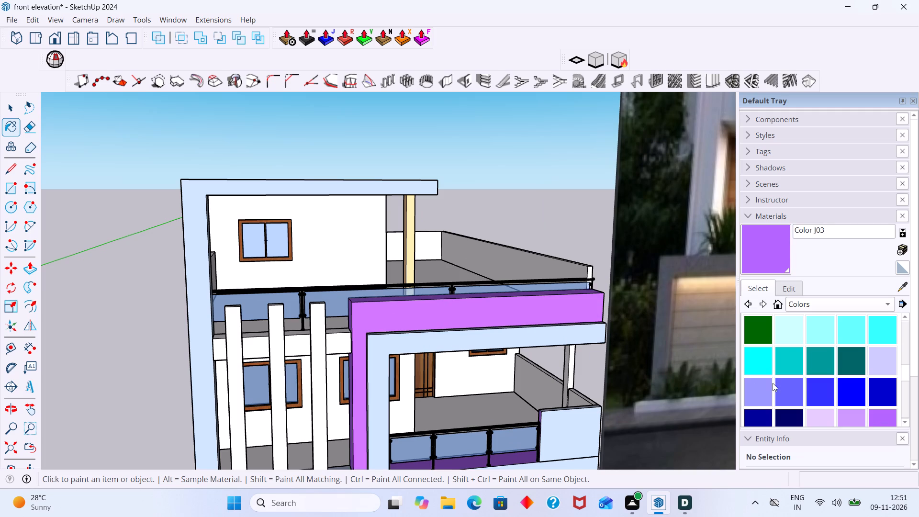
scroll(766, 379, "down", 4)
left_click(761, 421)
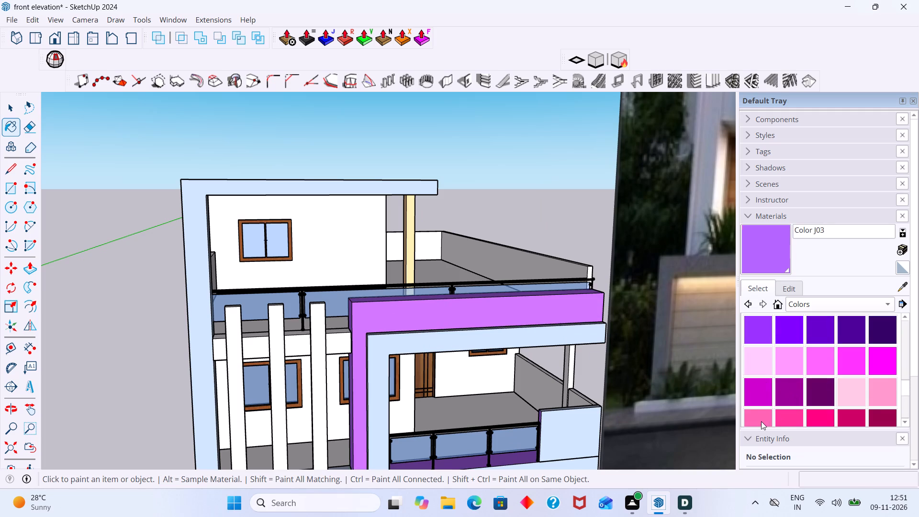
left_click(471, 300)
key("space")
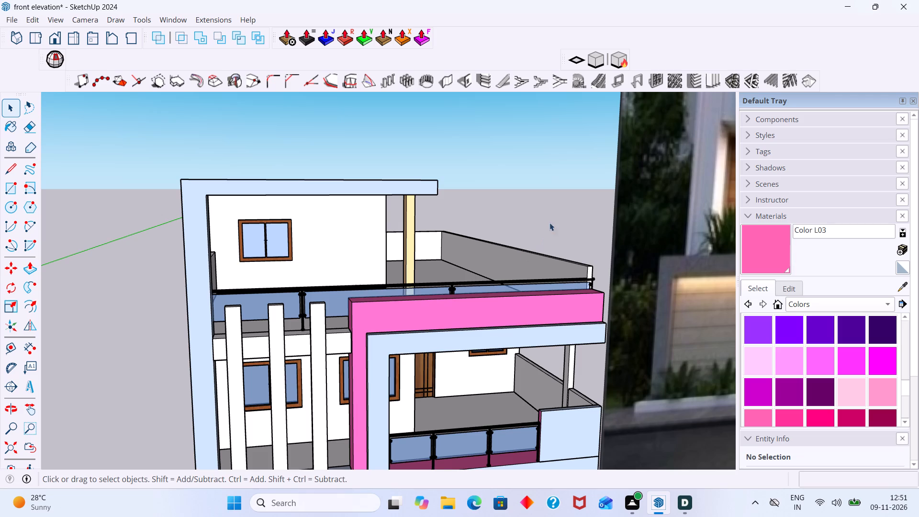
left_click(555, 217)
Compare the pink balcony frame band with the reference photo, bringing the whole house and photo into view.
scroll(524, 292, "down", 6)
middle_click_drag(487, 363, 447, 369)
scroll(430, 362, "up", 3)
scroll(436, 347, "down", 5)
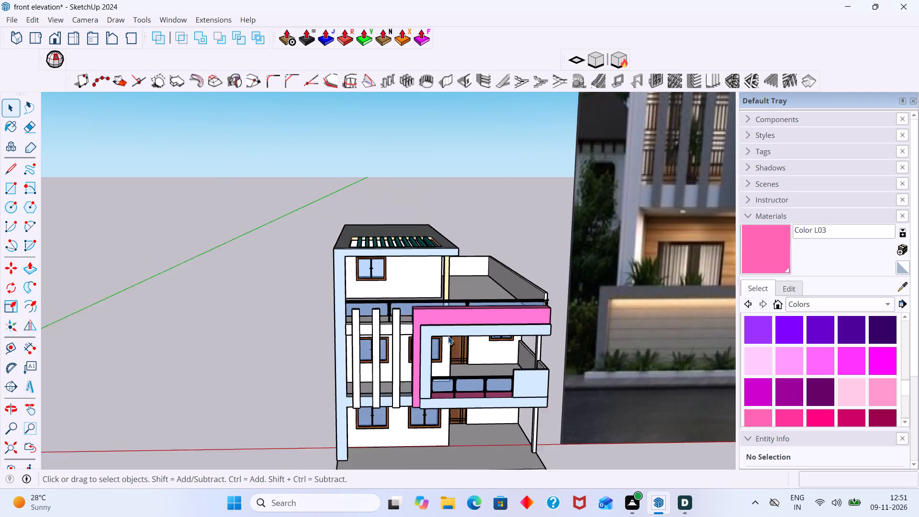
scroll(448, 336, "down", 2)
middle_click_drag(448, 333, 221, 358, "shift")
scroll(300, 333, "down", 3)
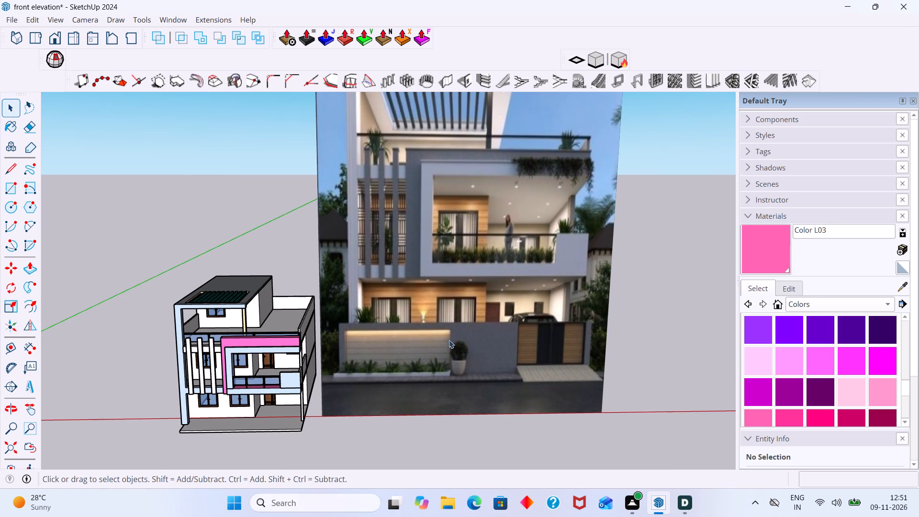
Choose the grey Color M05 from the Colors collection and paint the balcony's outer frame band with it.
scroll(769, 388, "up", 2)
scroll(813, 397, "down", 1)
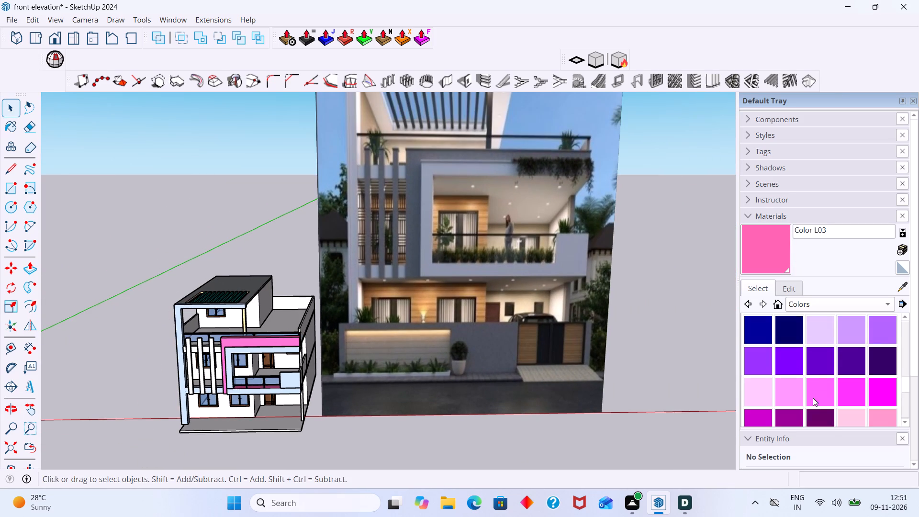
scroll(813, 398, "down", 3)
scroll(810, 389, "up", 2)
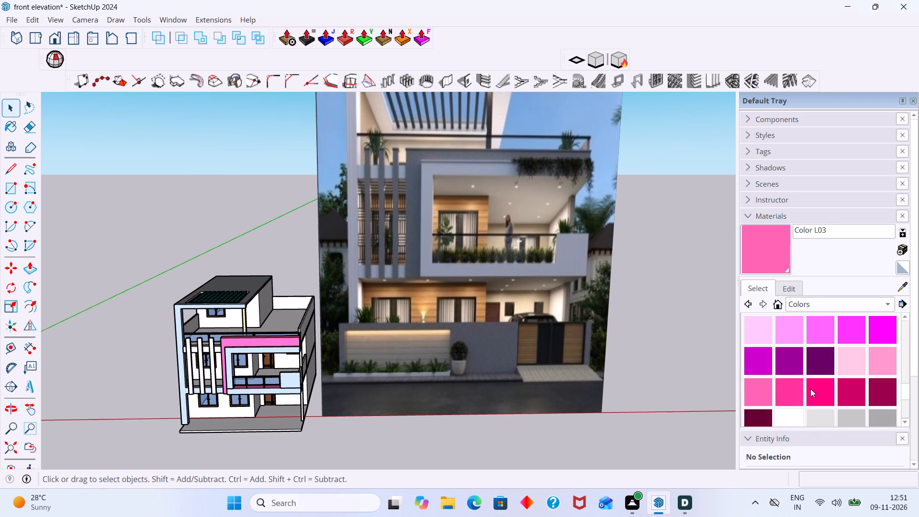
scroll(810, 388, "up", 5)
left_click(814, 392)
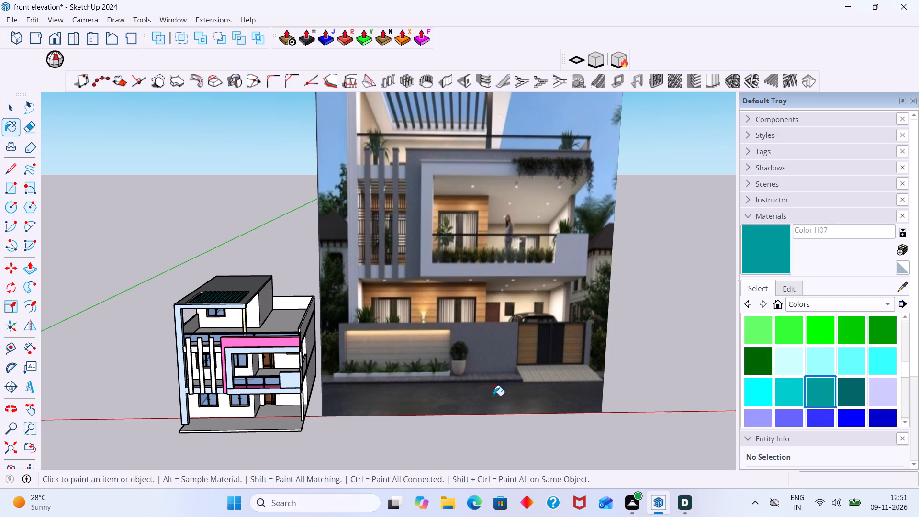
scroll(885, 403, "up", 5)
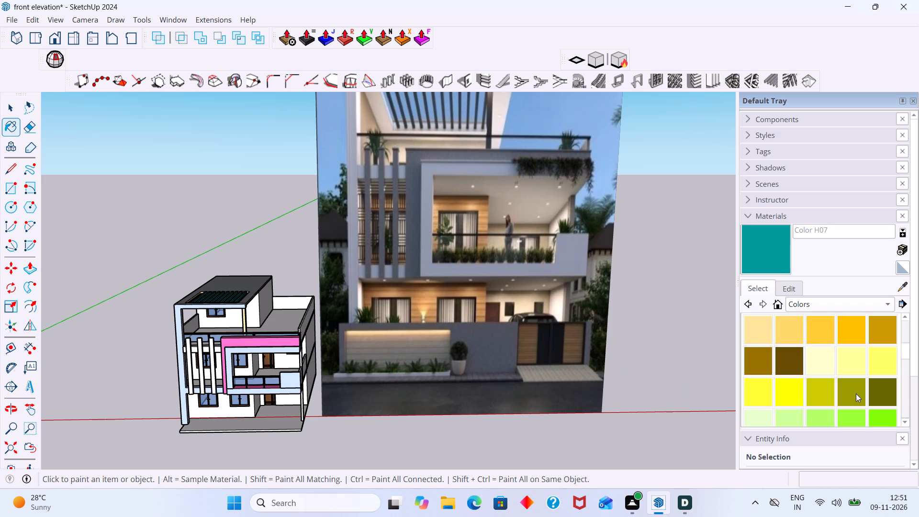
scroll(856, 393, "up", 1)
scroll(851, 387, "down", 15)
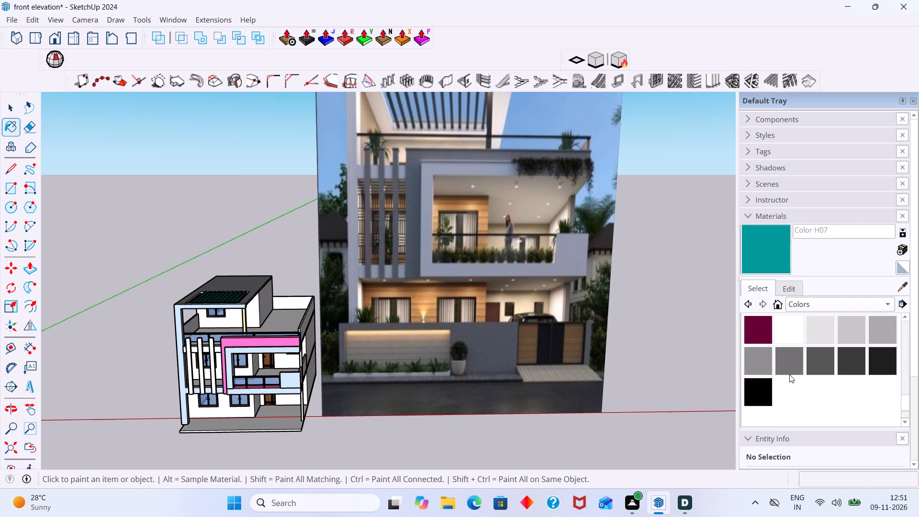
left_click(788, 374)
scroll(320, 355, "up", 11)
left_click(254, 330)
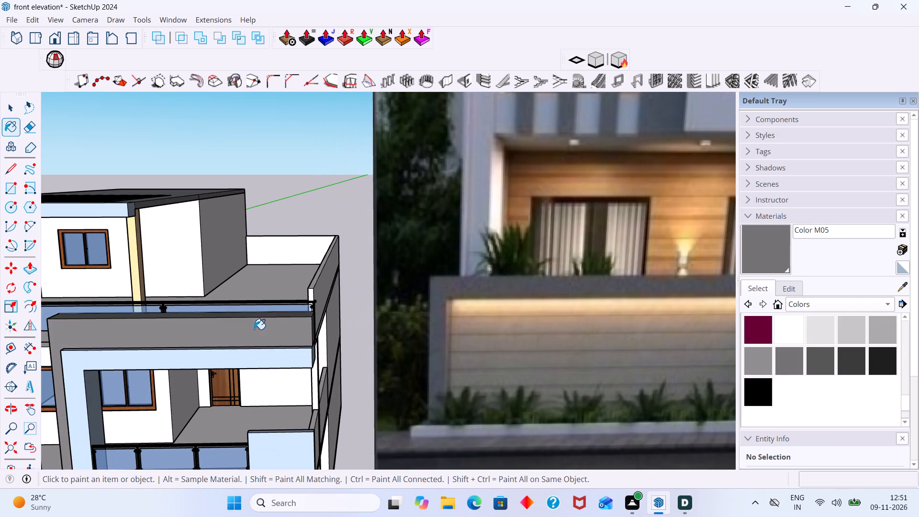
key("space")
left_click(346, 304)
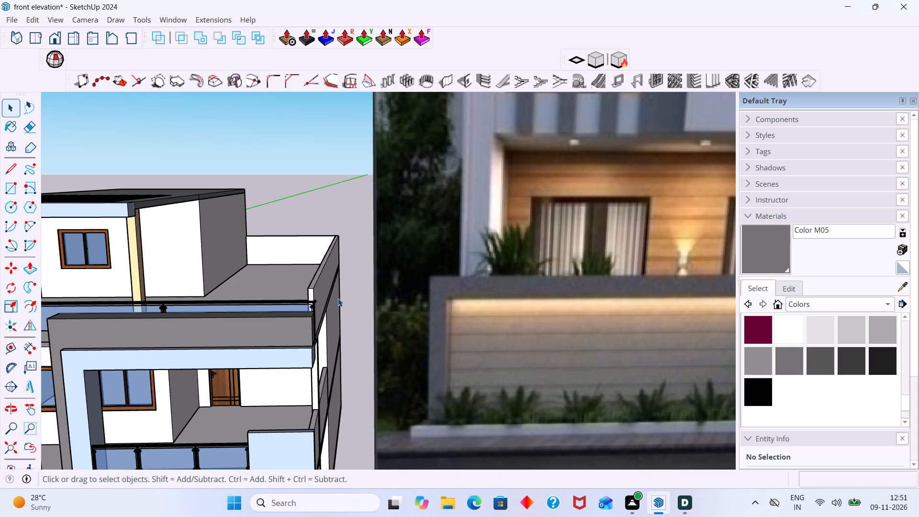
Compare the grey balcony frame band with the reference photo from above and from the front.
scroll(336, 301, "down", 3)
middle_click_drag(297, 334, 415, 347)
left_click(333, 234)
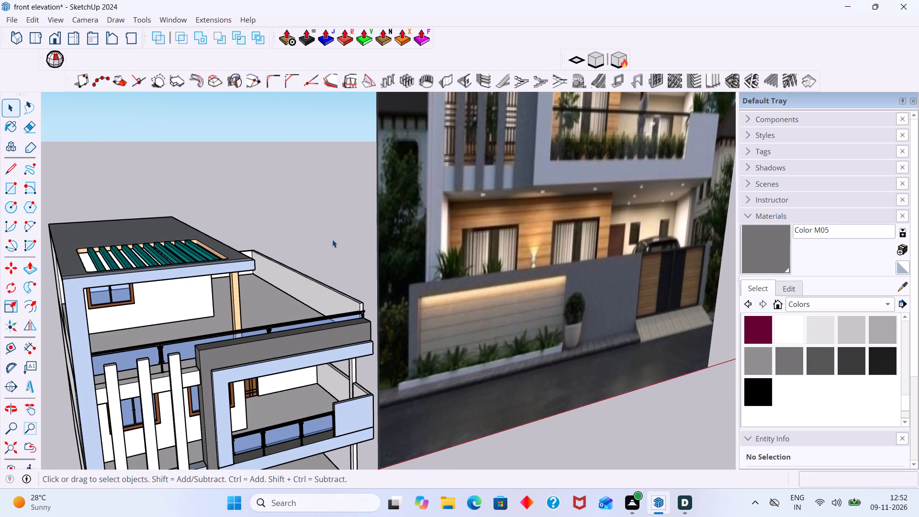
scroll(331, 242, "down", 5)
scroll(260, 344, "up", 6)
middle_click_drag(271, 354, 224, 349)
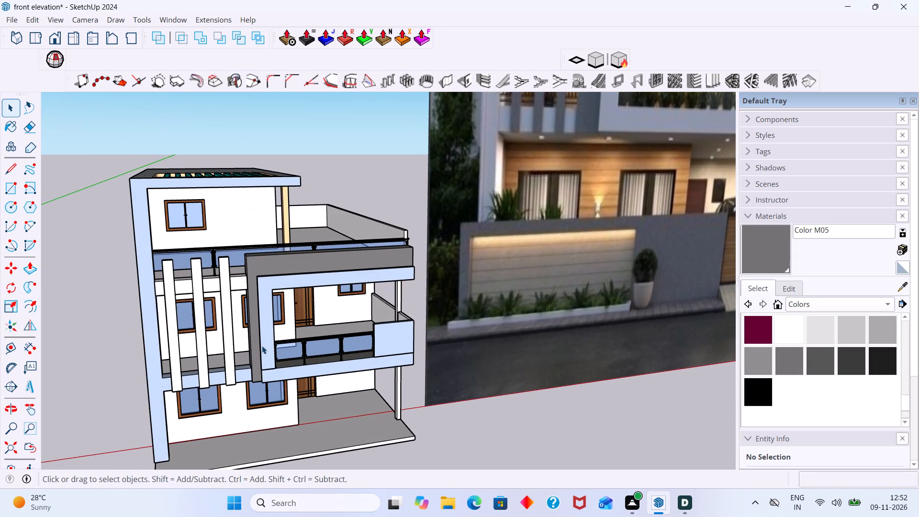